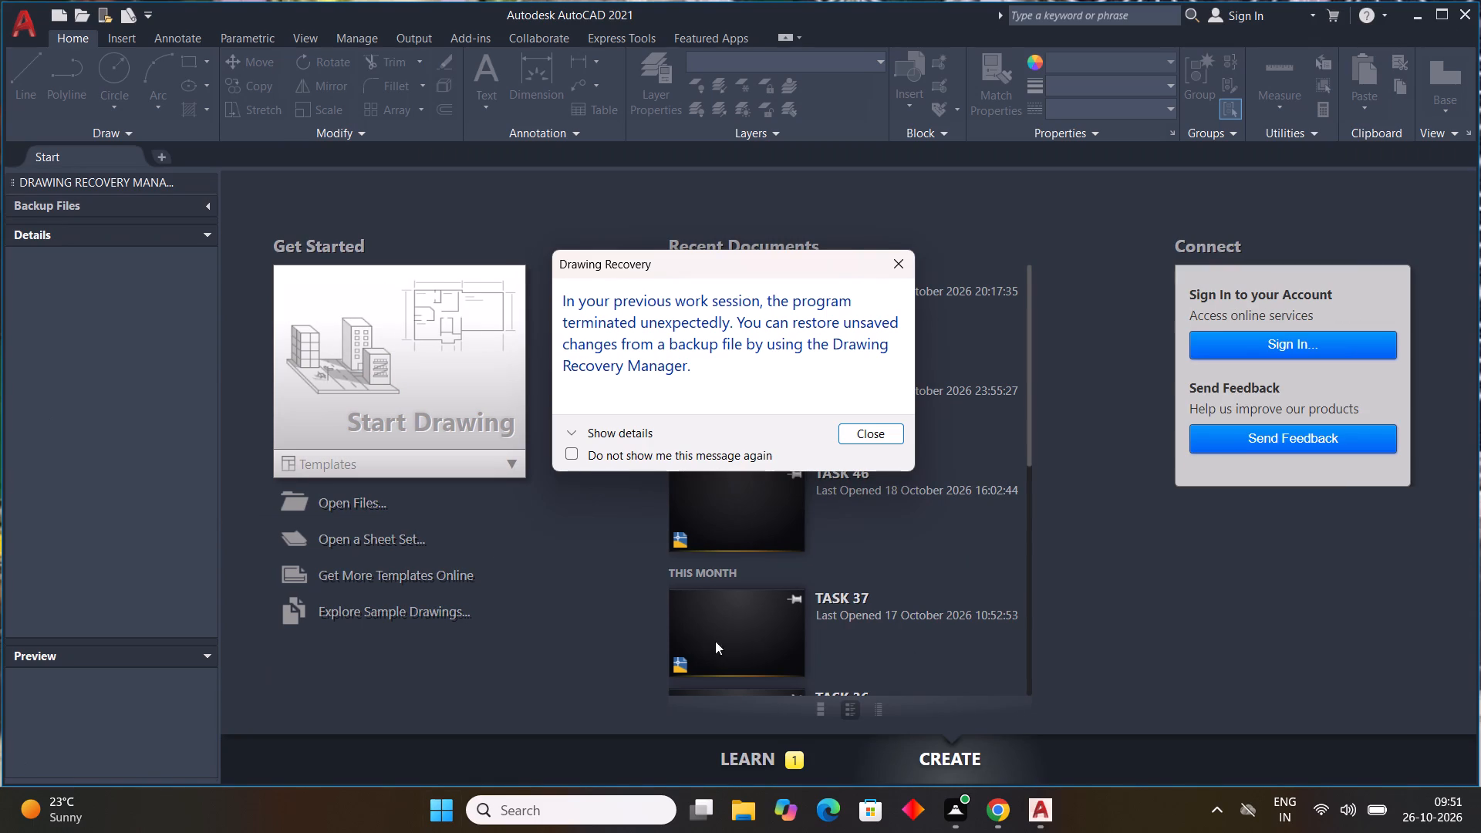
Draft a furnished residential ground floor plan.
Dismiss the drawing recovery message and start a new blank drawing.
{"action": "left_click", "coordinate": [901, 258]}
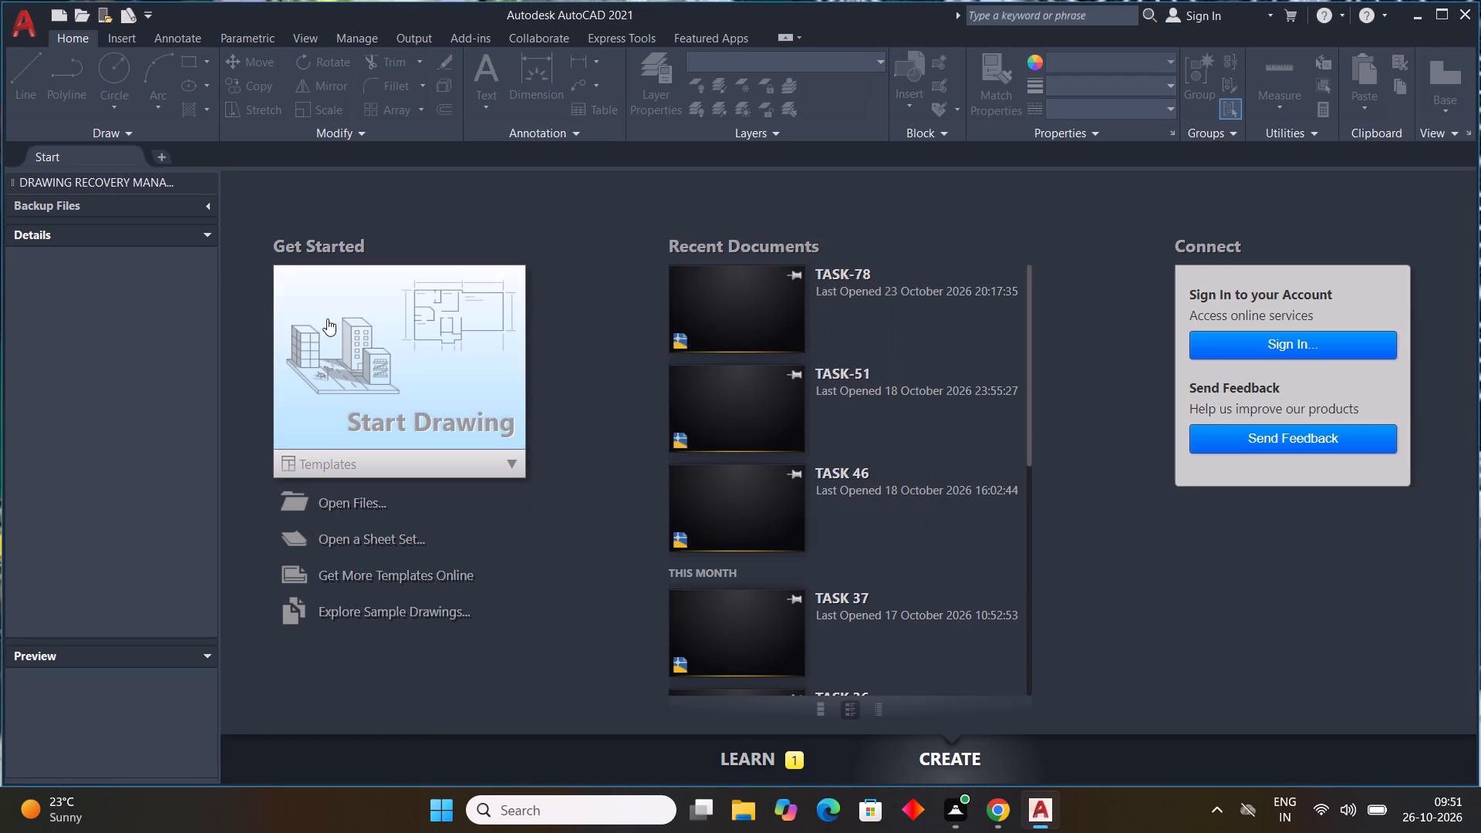
{"action": "double_click", "coordinate": [366, 329]}
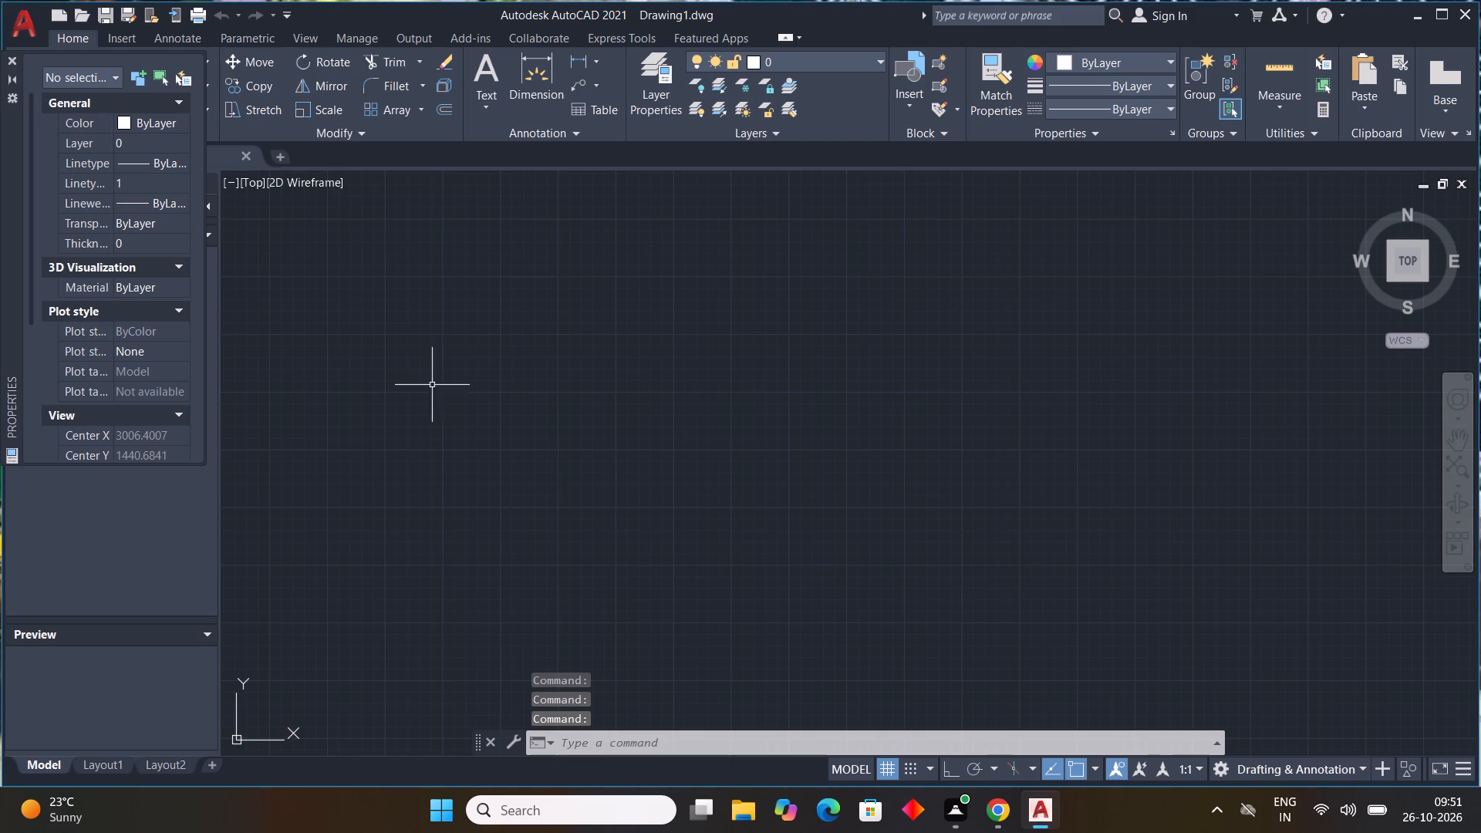
Configure the drawing units to Engineering length type, 0'-0.0" precision and inches as the insertion scale.
{"action": "scroll", "coordinate": [549, 339], "scroll_direction": "down", "scroll_amount": 2}
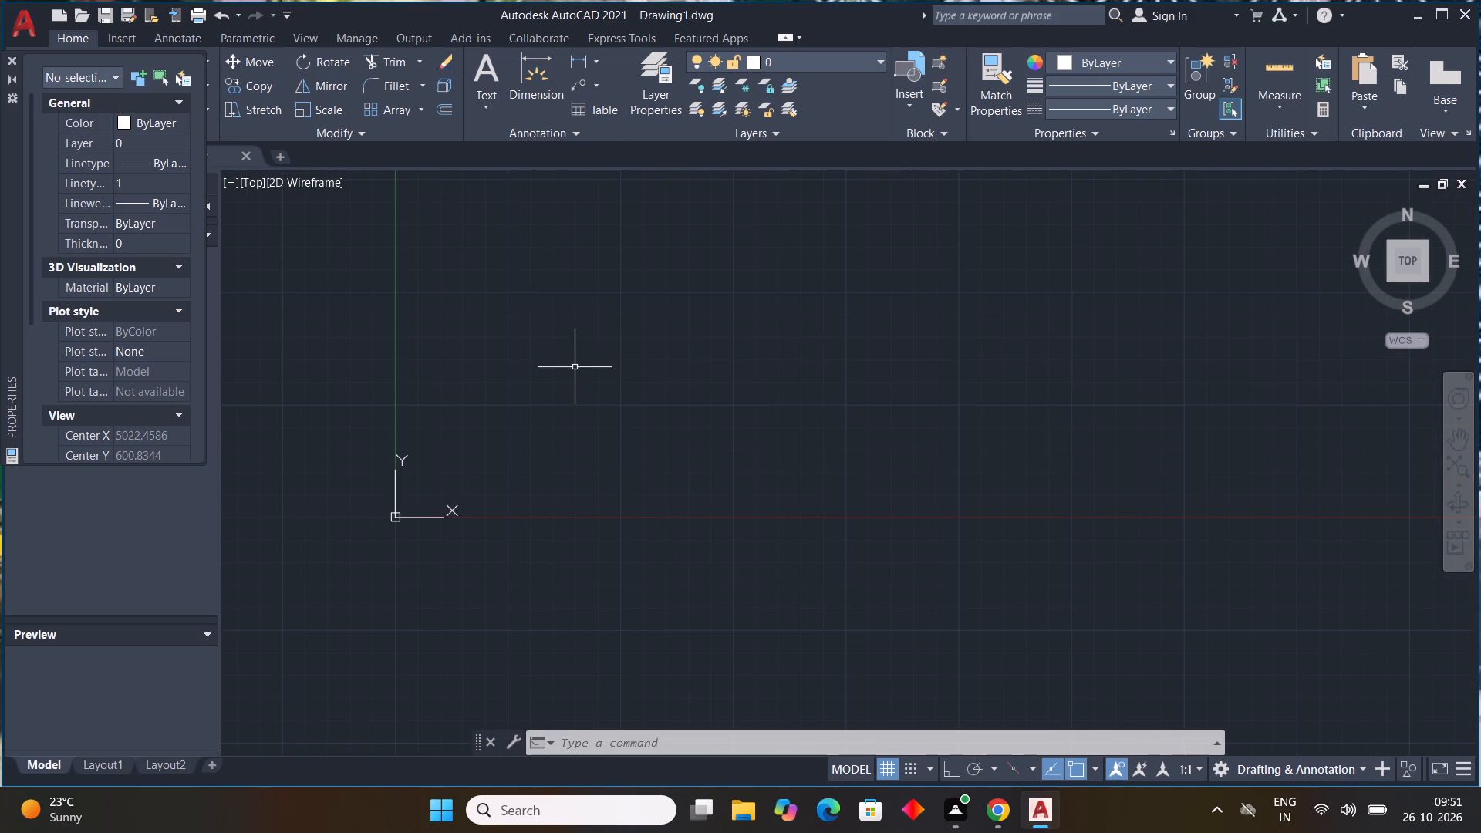
{"action": "middle_click_drag", "start_coordinate": [632, 411], "coordinate": [294, 642]}
{"action": "scroll", "coordinate": [632, 411], "scroll_direction": "down", "scroll_amount": 1}
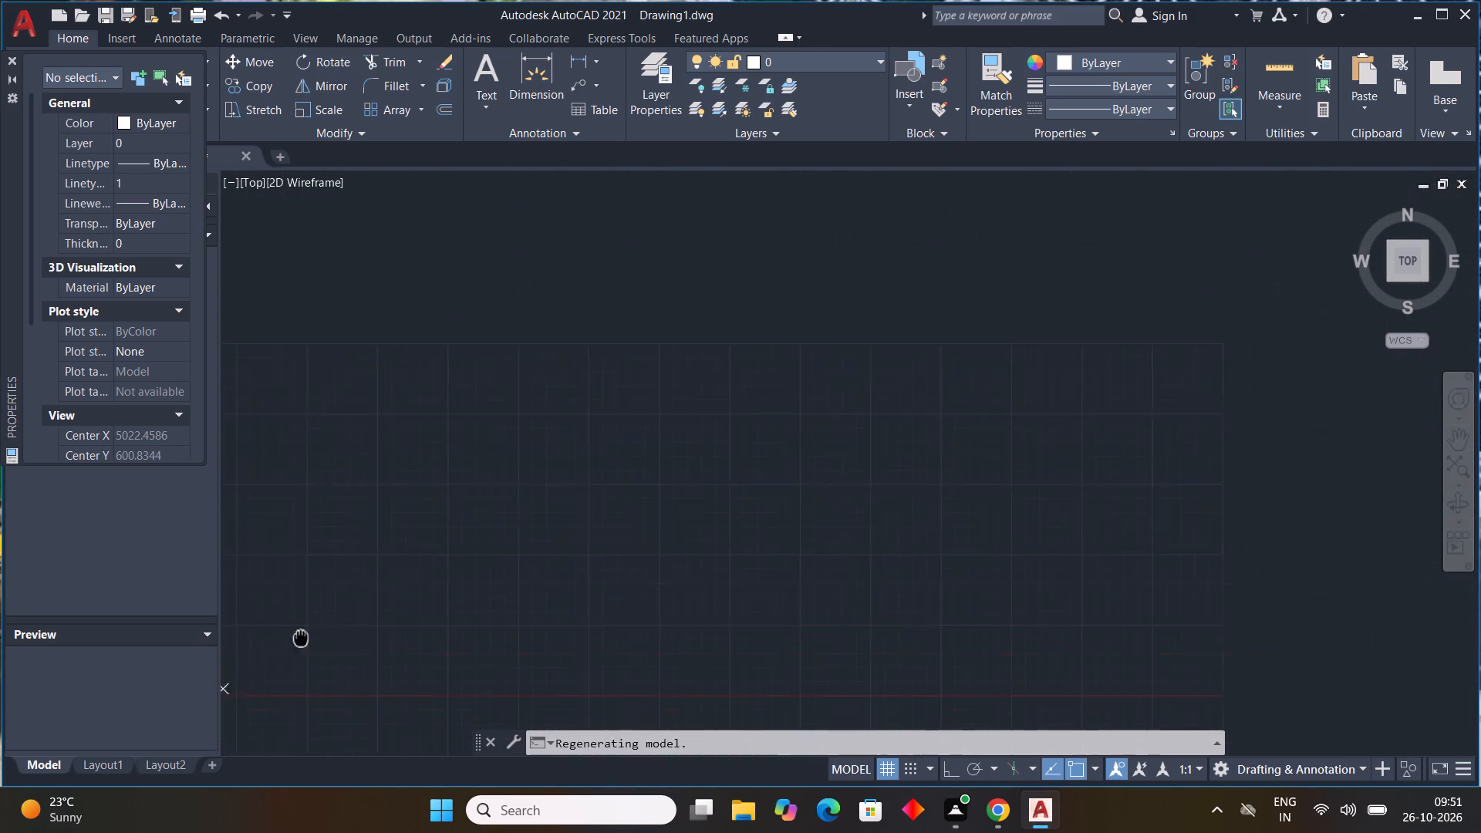
{"action": "middle_click_drag", "start_coordinate": [294, 642], "coordinate": [286, 648]}
{"action": "middle_click_drag", "start_coordinate": [944, 342], "coordinate": [757, 499]}
{"action": "type", "text": "un"}
{"action": "key", "text": "space"}
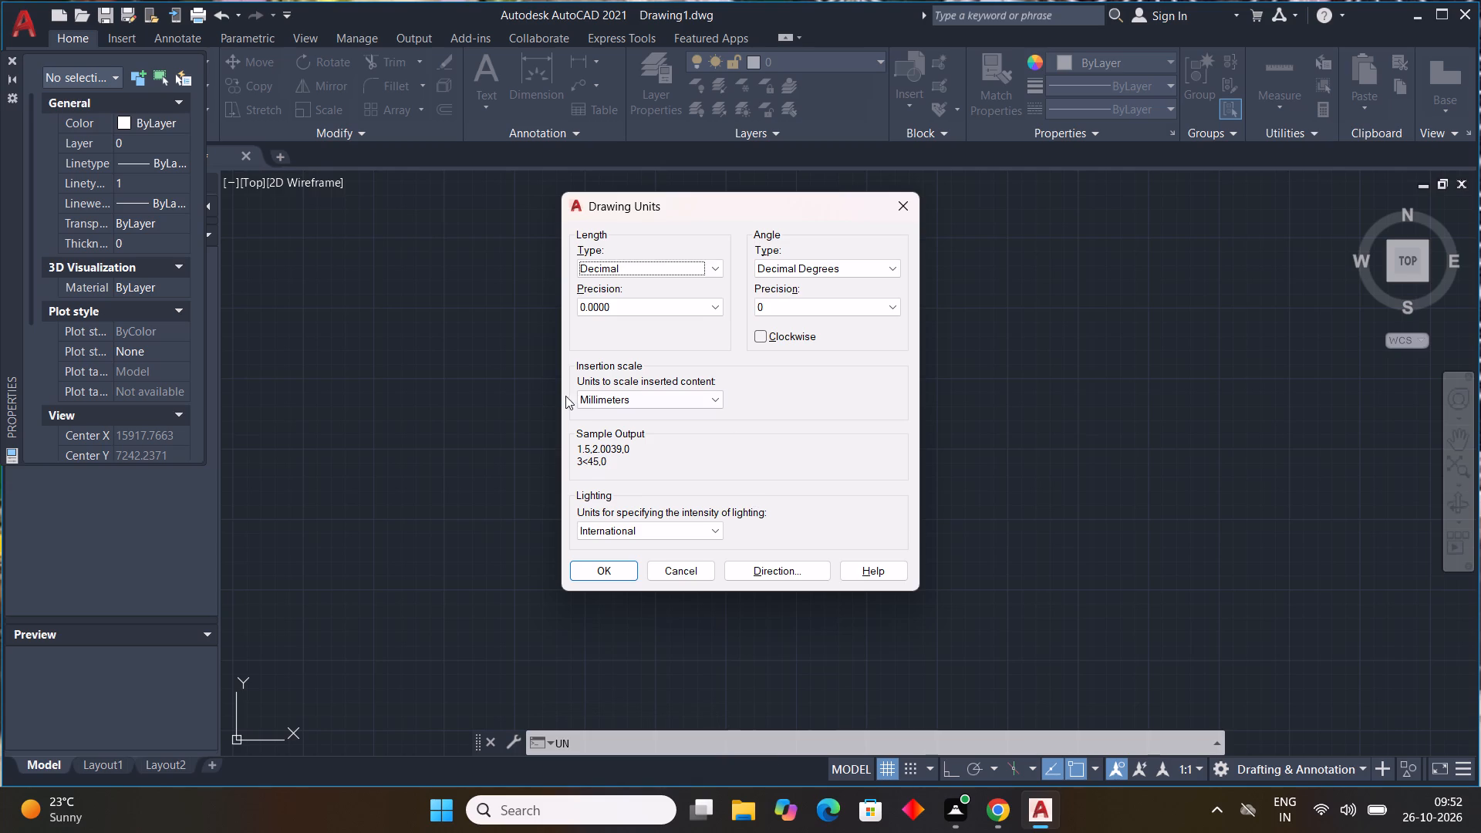
{"action": "left_click", "coordinate": [712, 261]}
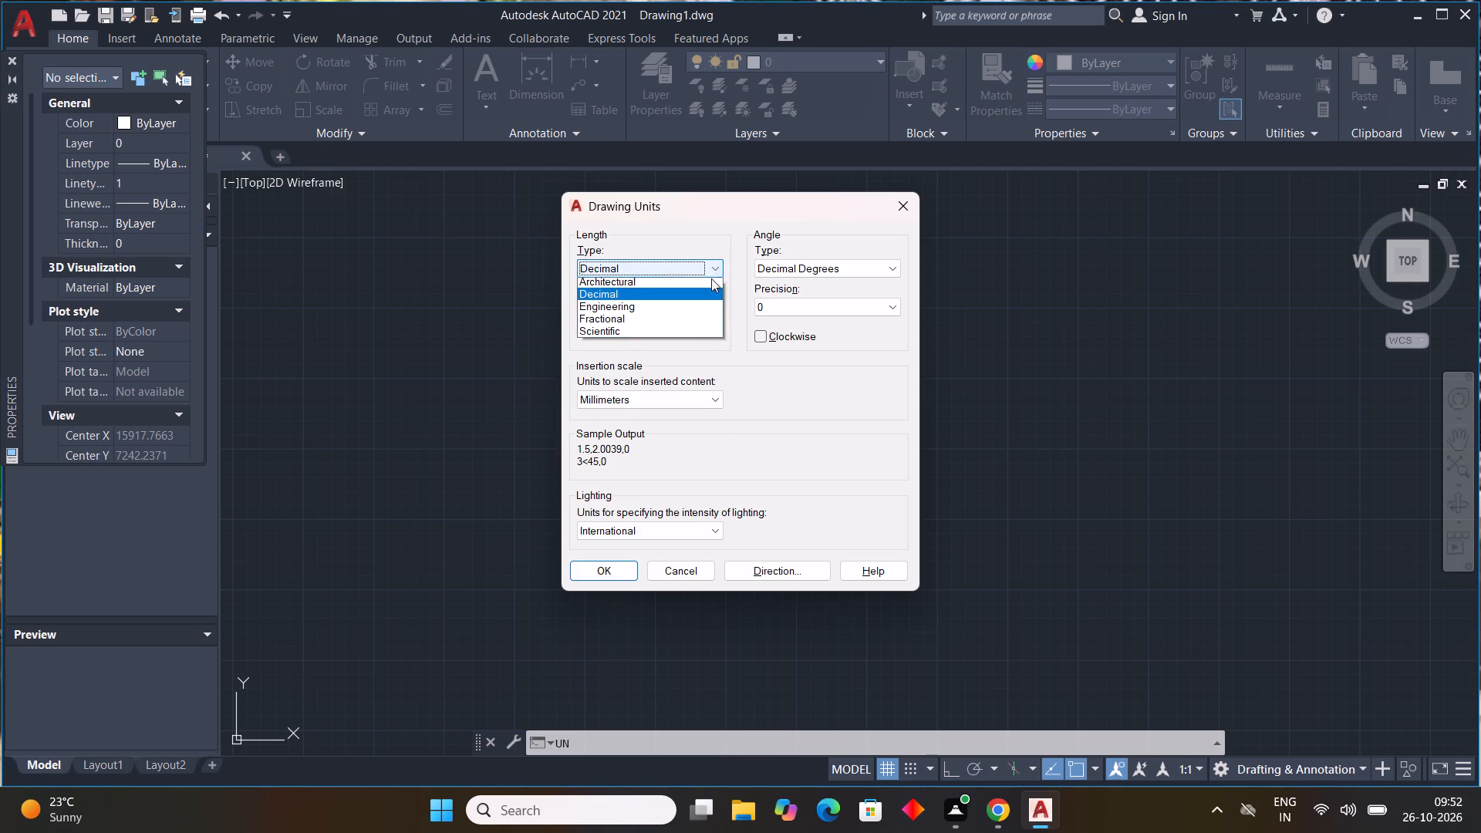
{"action": "key", "text": "F3"}
{"action": "key", "text": "F3"}
{"action": "key", "text": "F3"}
{"action": "key", "text": "F3"}
{"action": "key", "text": "F3"}
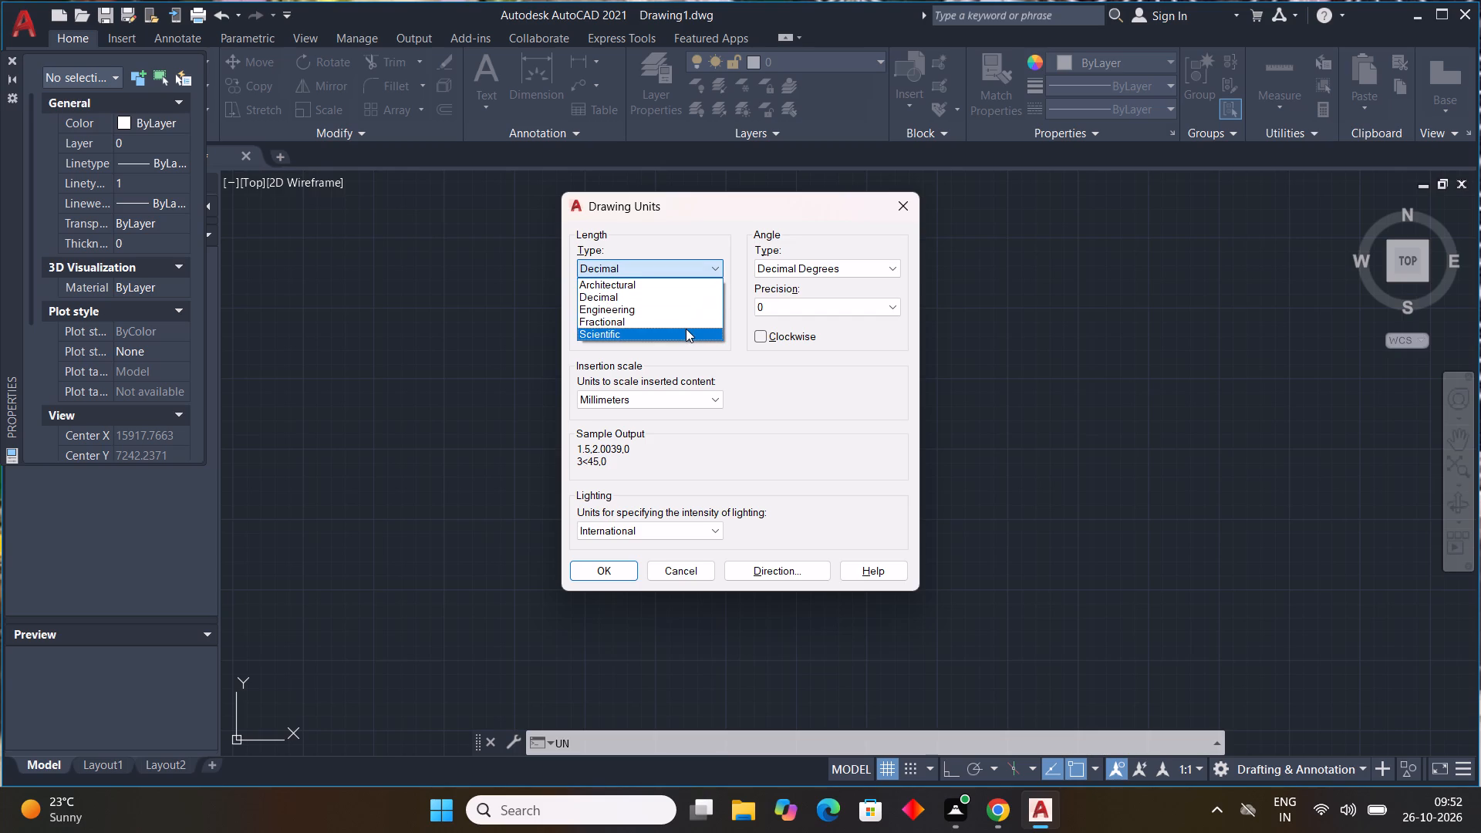
{"action": "left_click", "coordinate": [653, 308]}
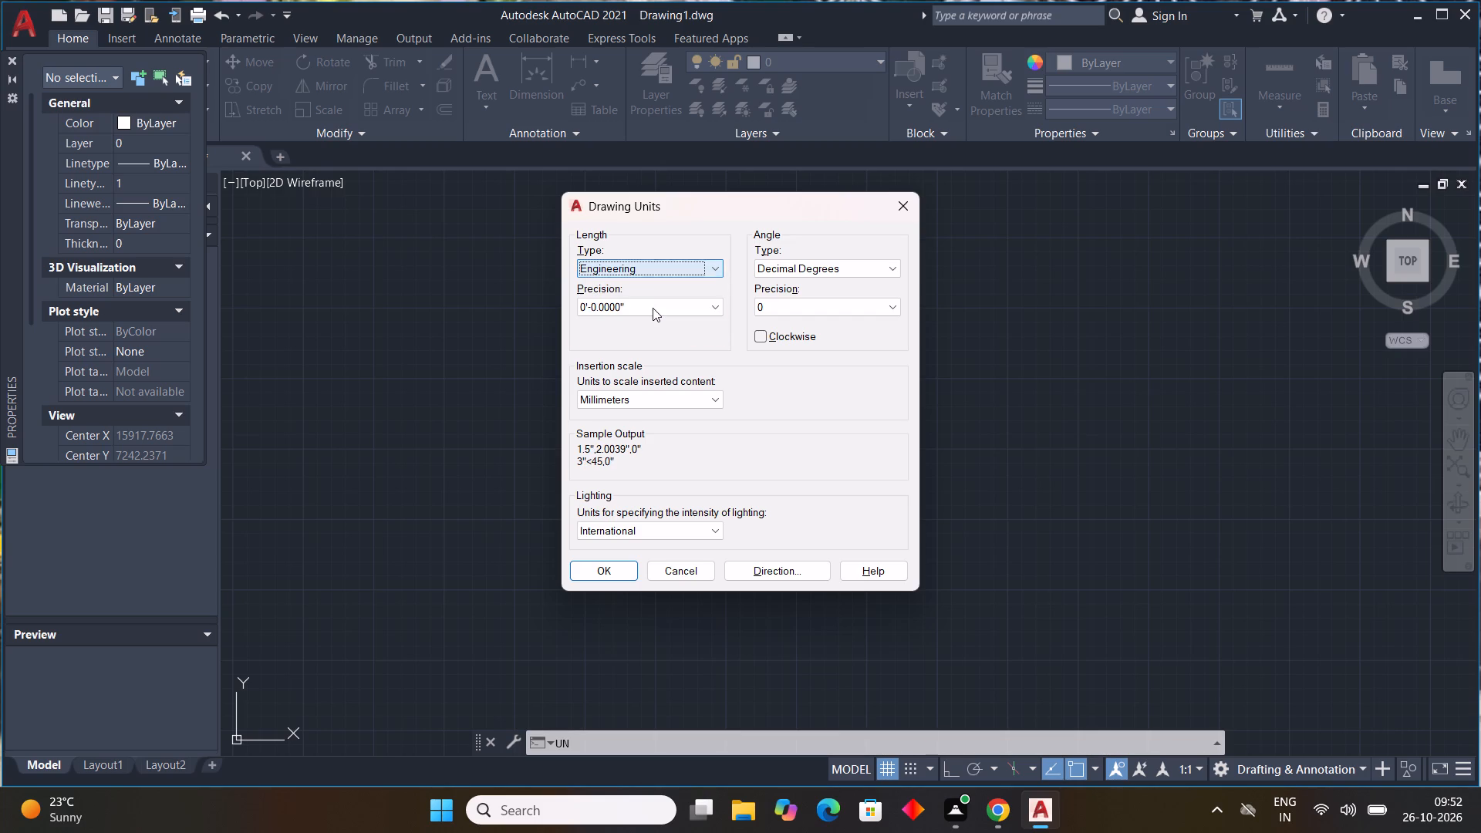
{"action": "left_click", "coordinate": [653, 308]}
{"action": "left_click", "coordinate": [651, 332]}
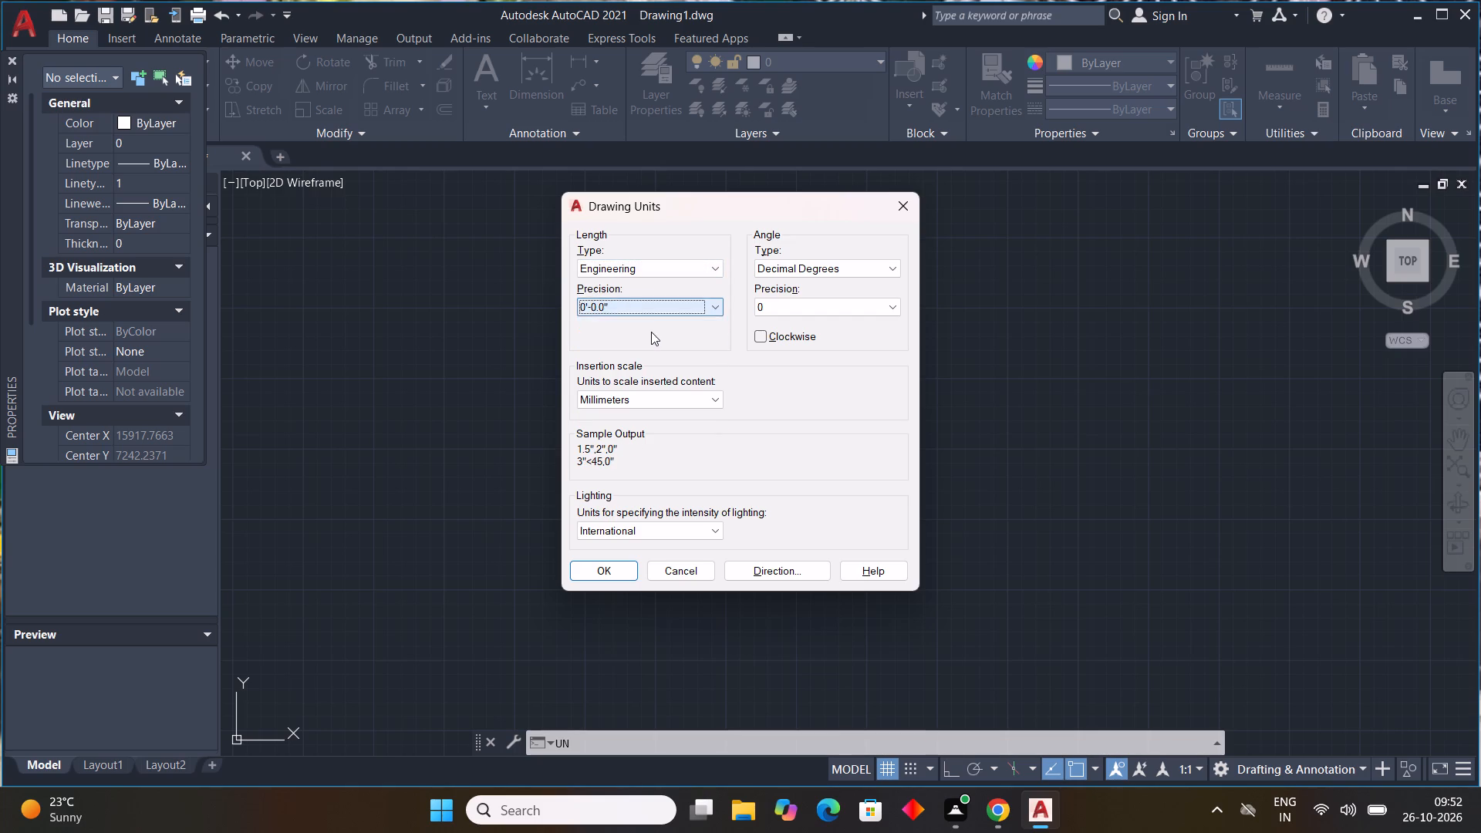
{"action": "left_click", "coordinate": [658, 394]}
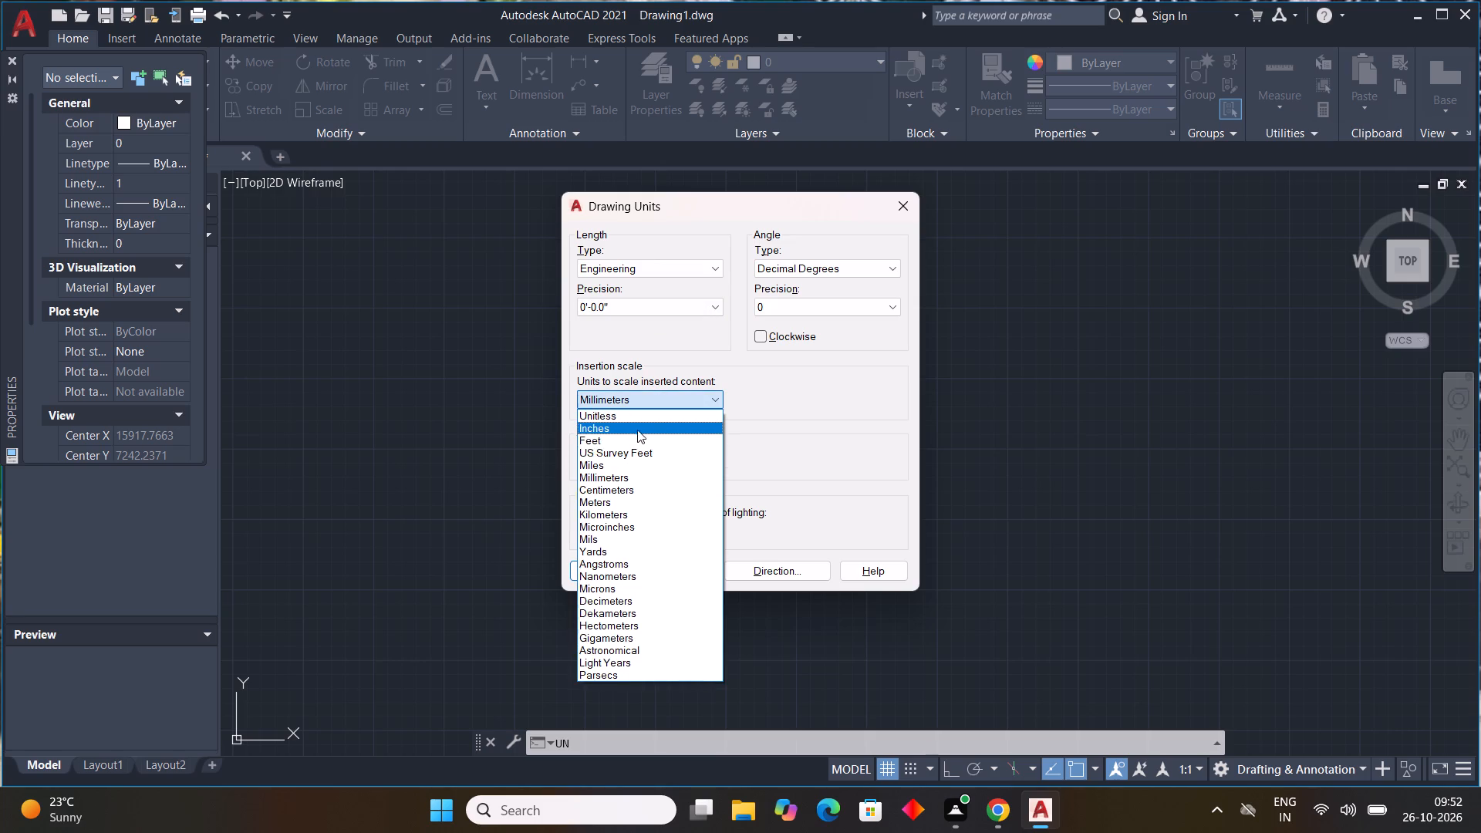
{"action": "left_click", "coordinate": [637, 428]}
{"action": "left_click", "coordinate": [585, 569]}
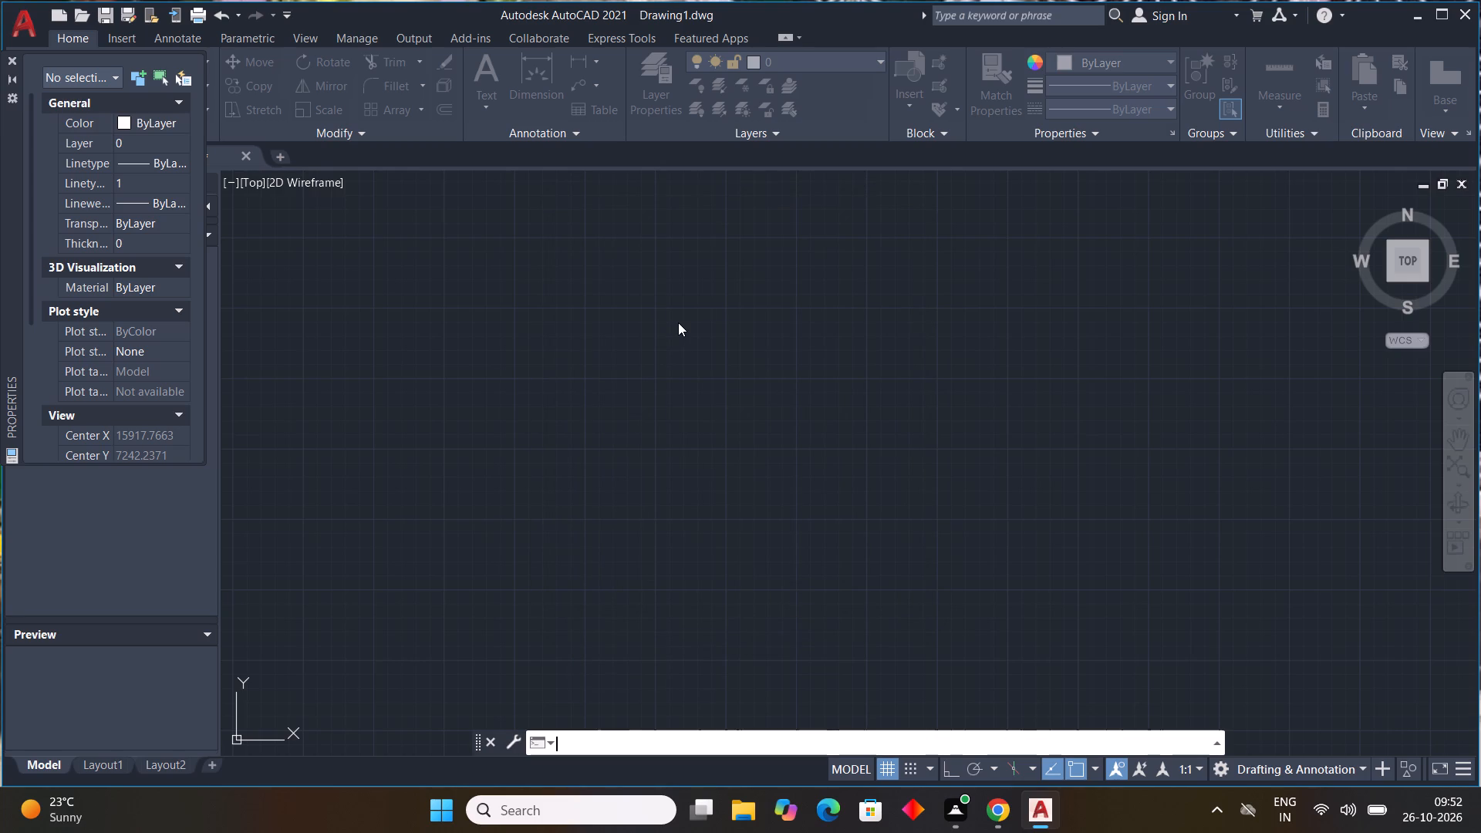
Modify the ISO-25 dimension style's primary units to Engineering format, 0'-0.0" precision and a 9" round-off.
{"action": "type", "text": "d"}
{"action": "key", "text": "space"}
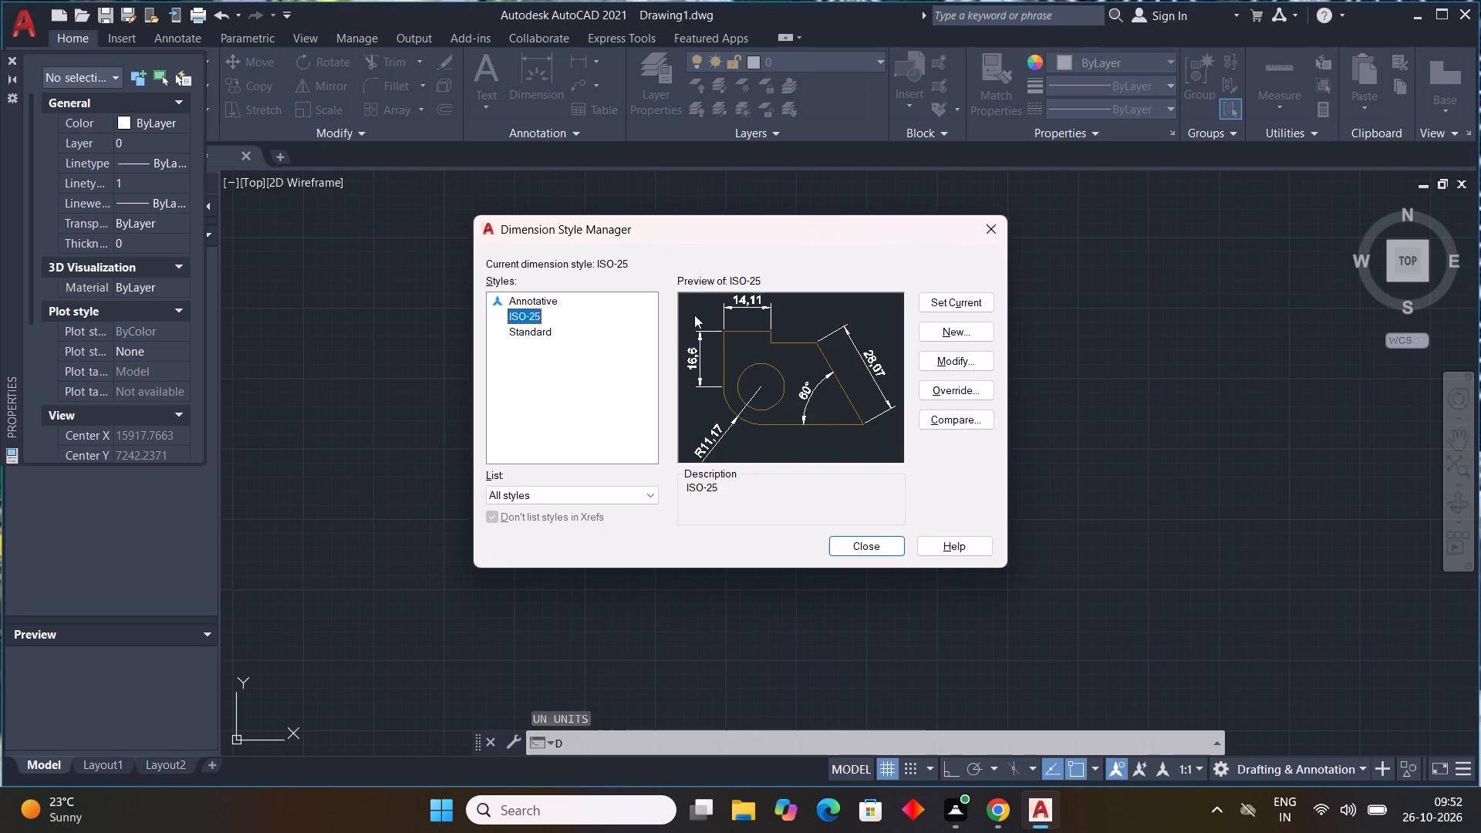
{"action": "double_click", "coordinate": [980, 359]}
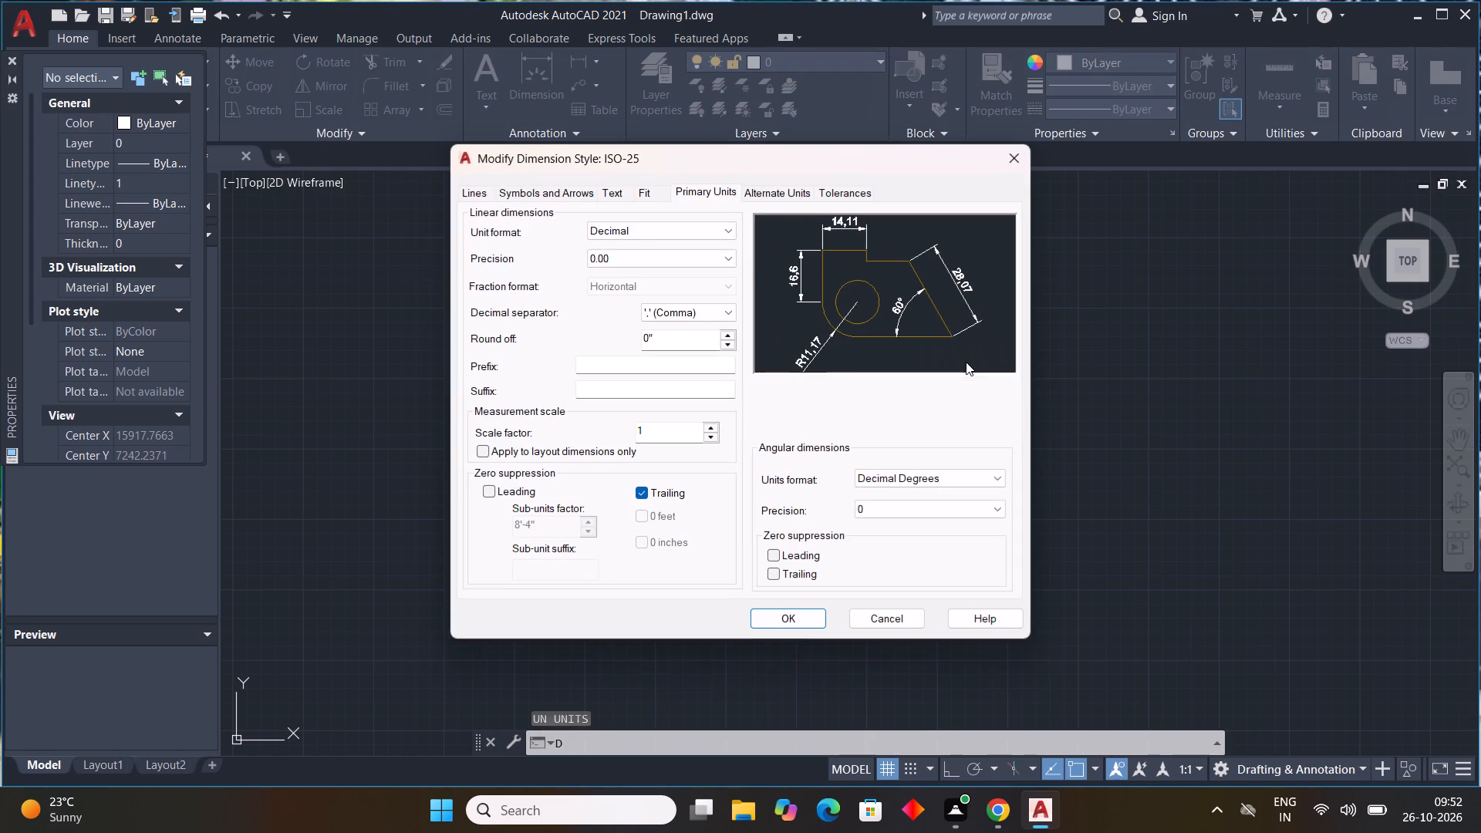
{"action": "left_click", "coordinate": [643, 229]}
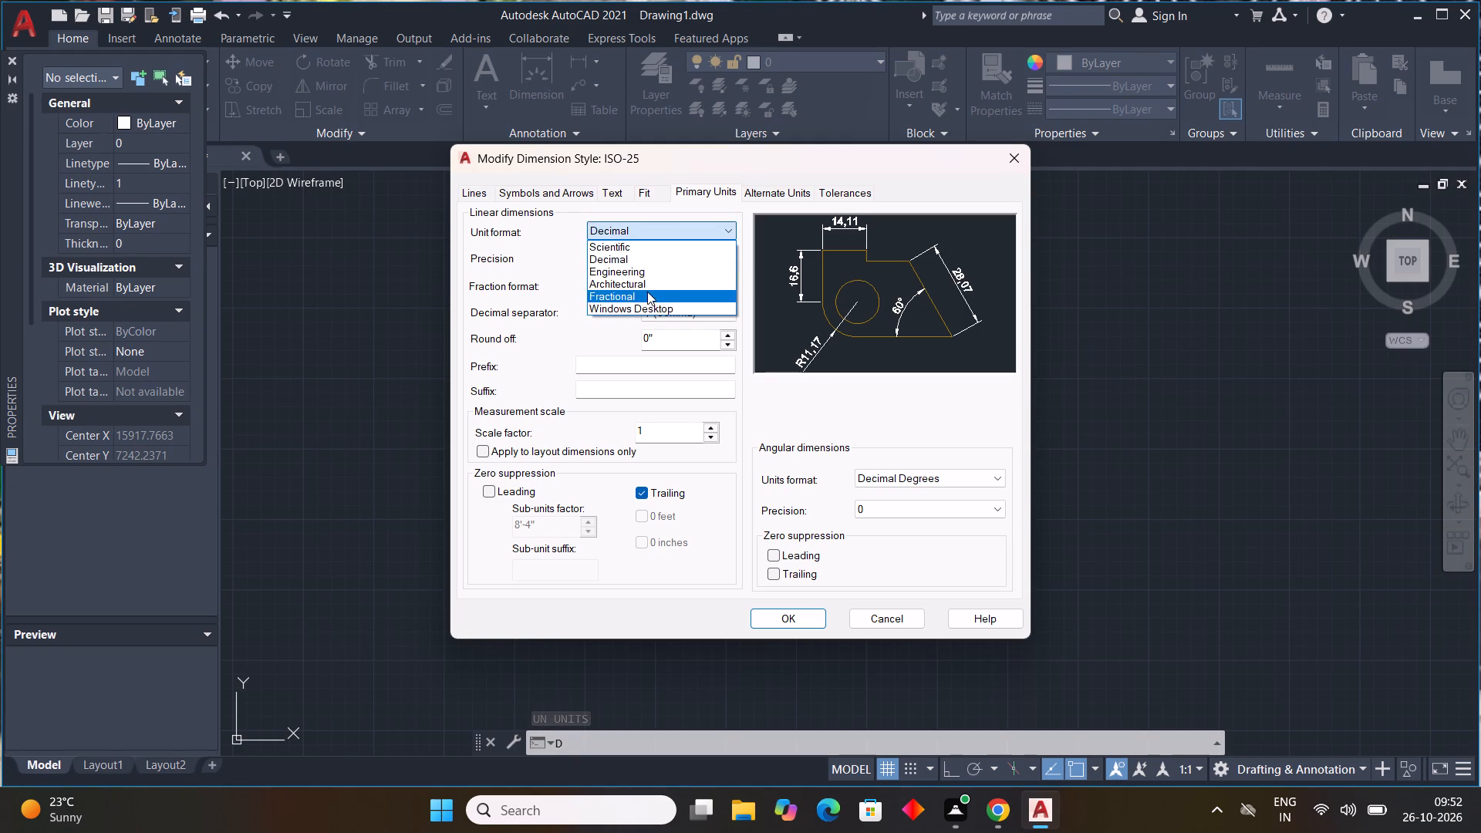
{"action": "left_click", "coordinate": [651, 270]}
{"action": "left_click", "coordinate": [649, 268]}
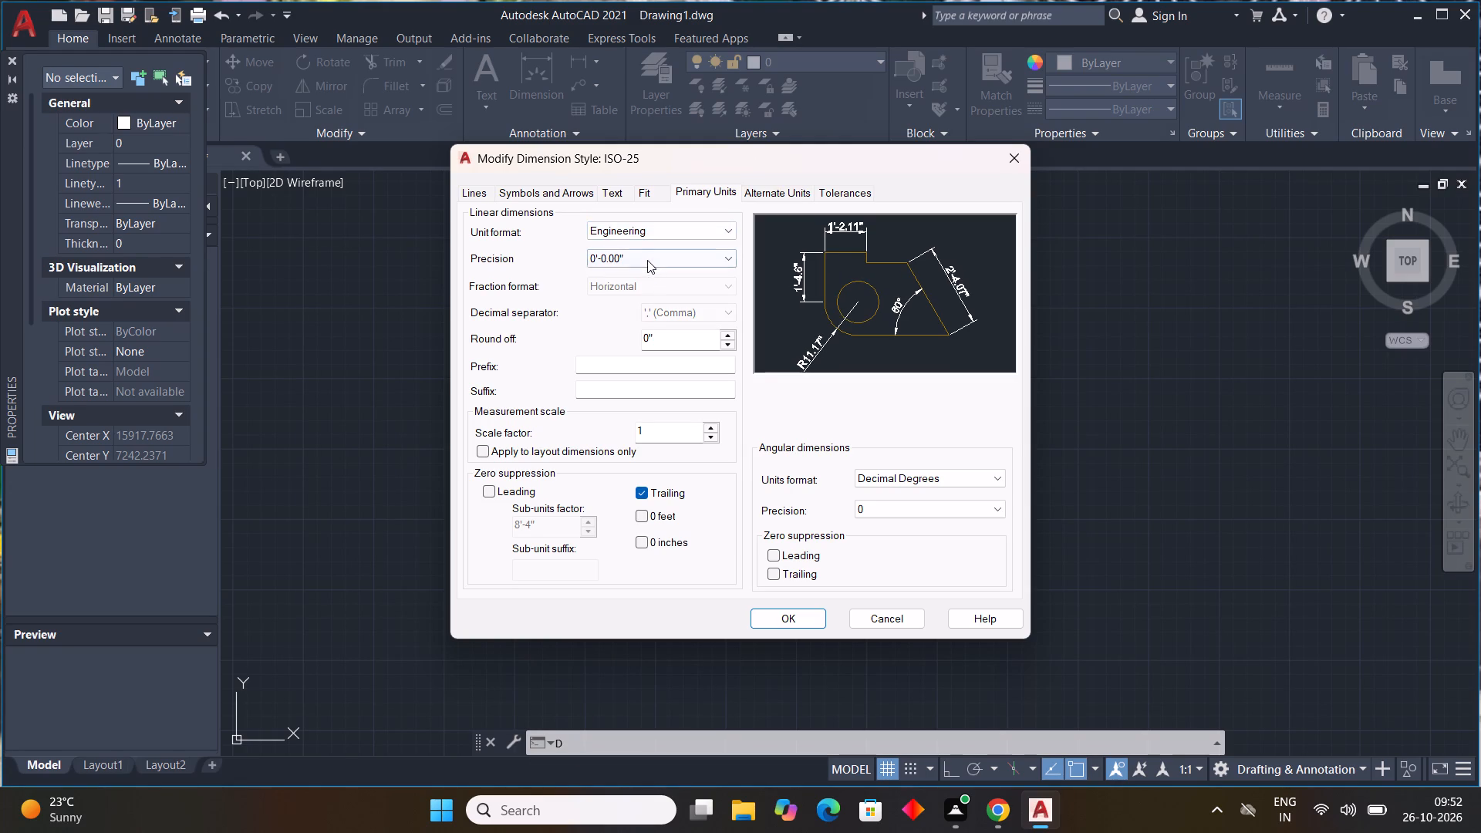
{"action": "left_click", "coordinate": [647, 260]}
{"action": "left_click", "coordinate": [639, 292]}
{"action": "left_click_drag", "start_coordinate": [675, 338], "coordinate": [408, 330]}
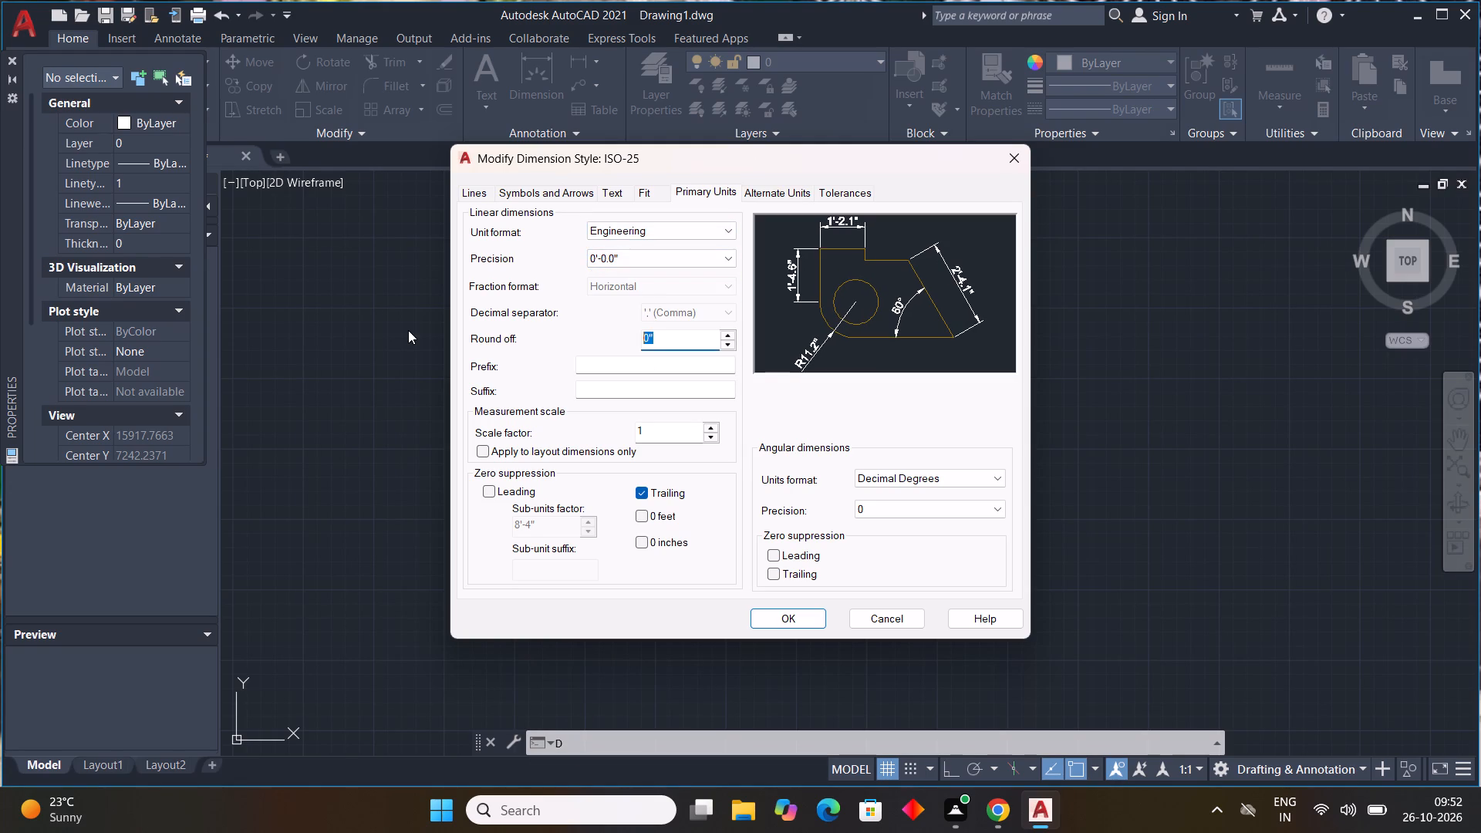
{"action": "type", "text": "9\""}
{"action": "key", "text": "Return"}
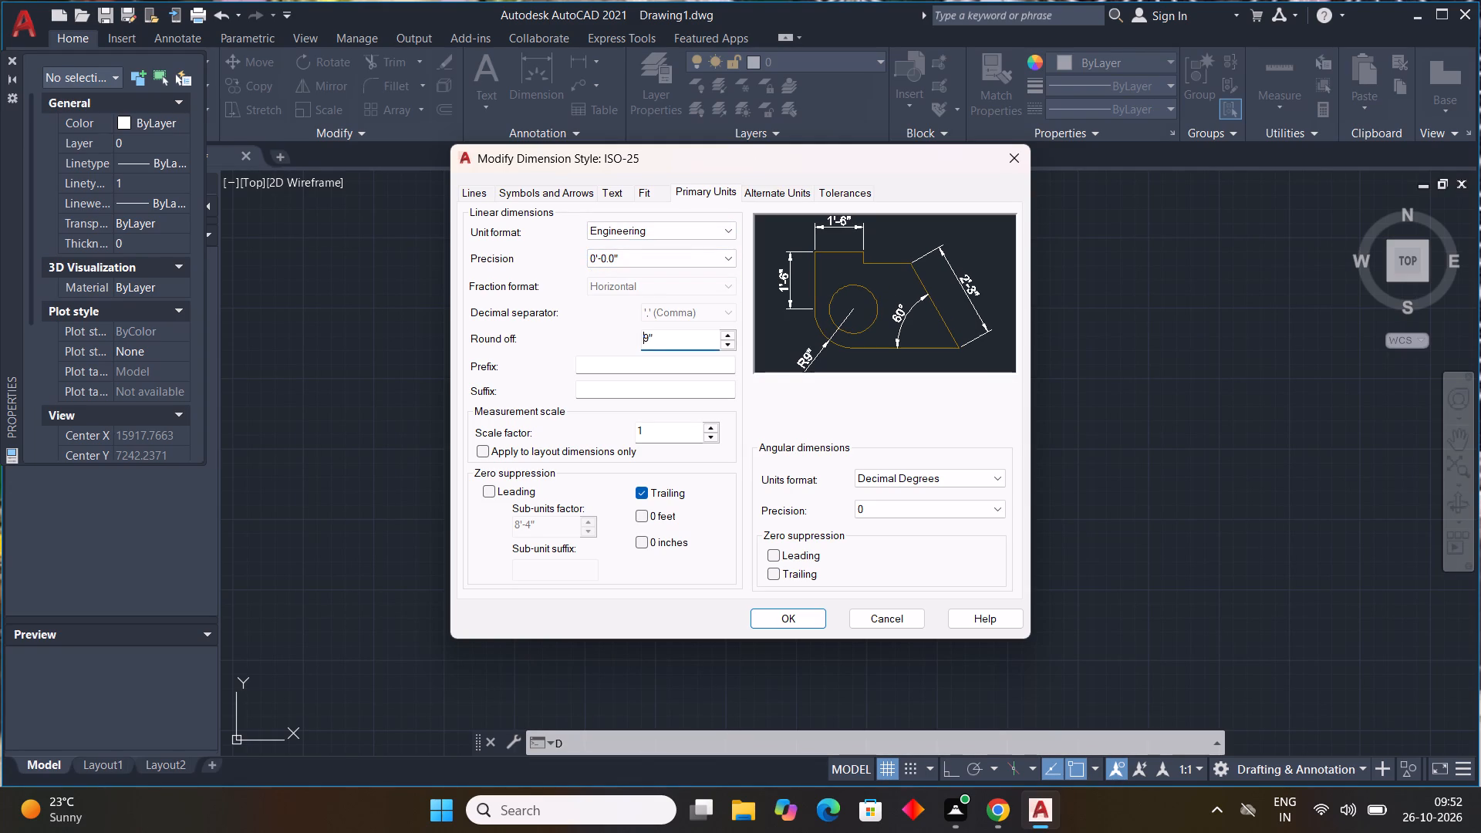
Set the ISO-25 dimension text height to 9".
{"action": "left_click", "coordinate": [603, 191]}
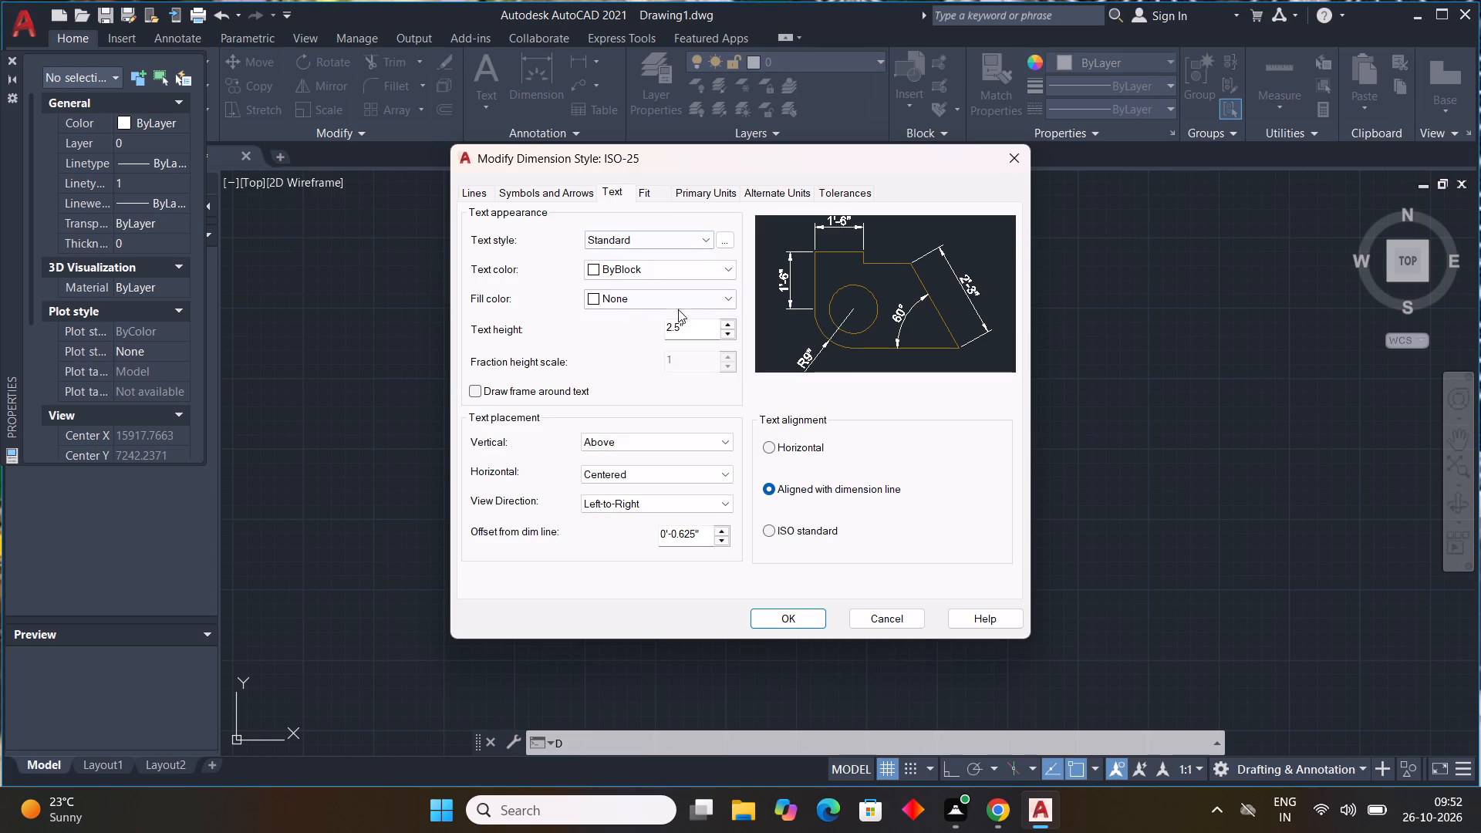
{"action": "left_click_drag", "start_coordinate": [697, 339], "coordinate": [697, 328]}
{"action": "left_click_drag", "start_coordinate": [697, 328], "coordinate": [538, 320]}
{"action": "type", "text": "9\""}
{"action": "key", "text": "Return"}
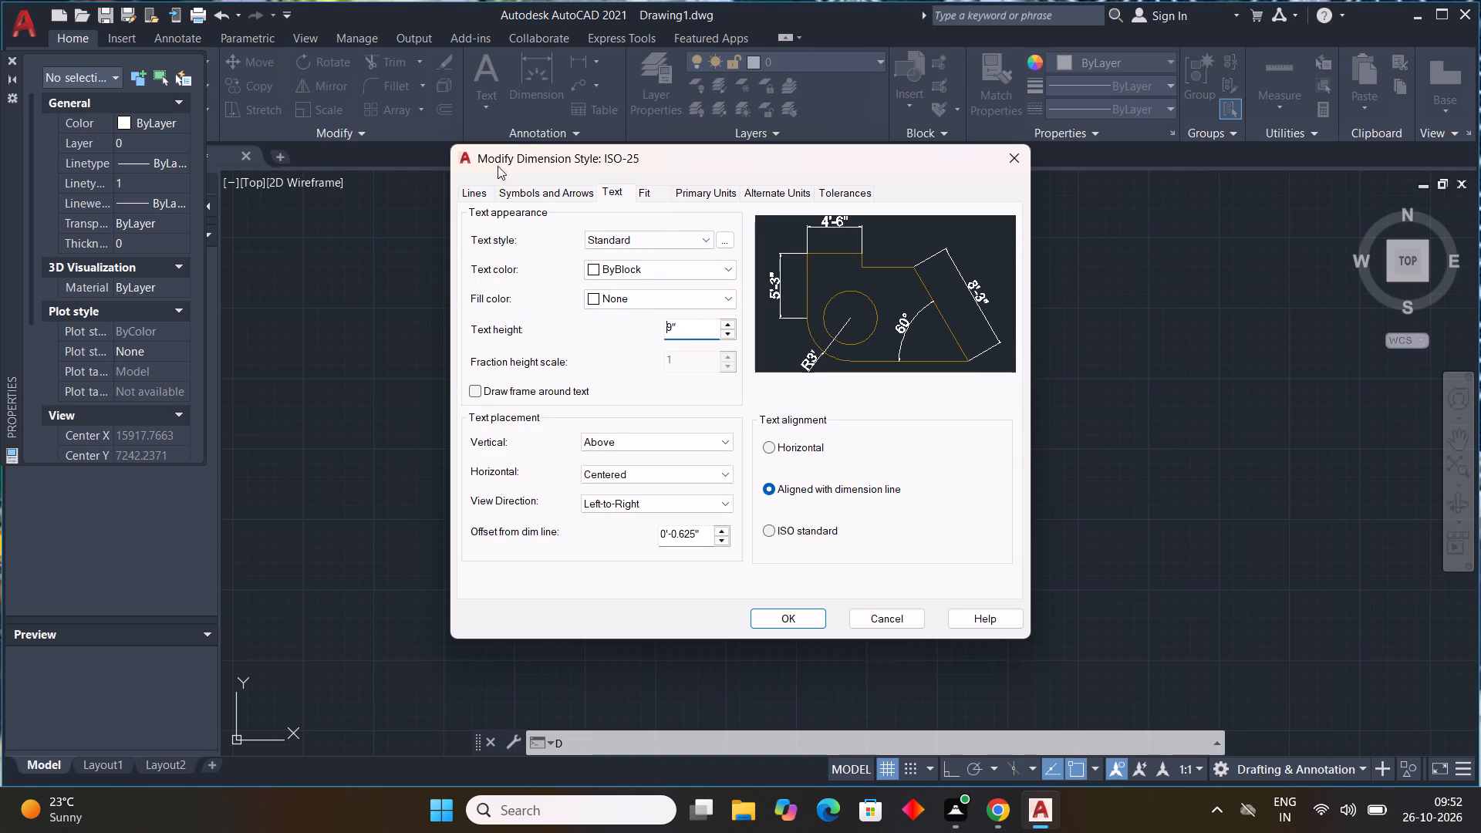
Set the dimension arrow size to 9", save the style changes and make ISO-25 the current dimension style.
{"action": "left_click", "coordinate": [535, 194]}
{"action": "left_click_drag", "start_coordinate": [525, 382], "coordinate": [241, 359]}
{"action": "type", "text": "9\""}
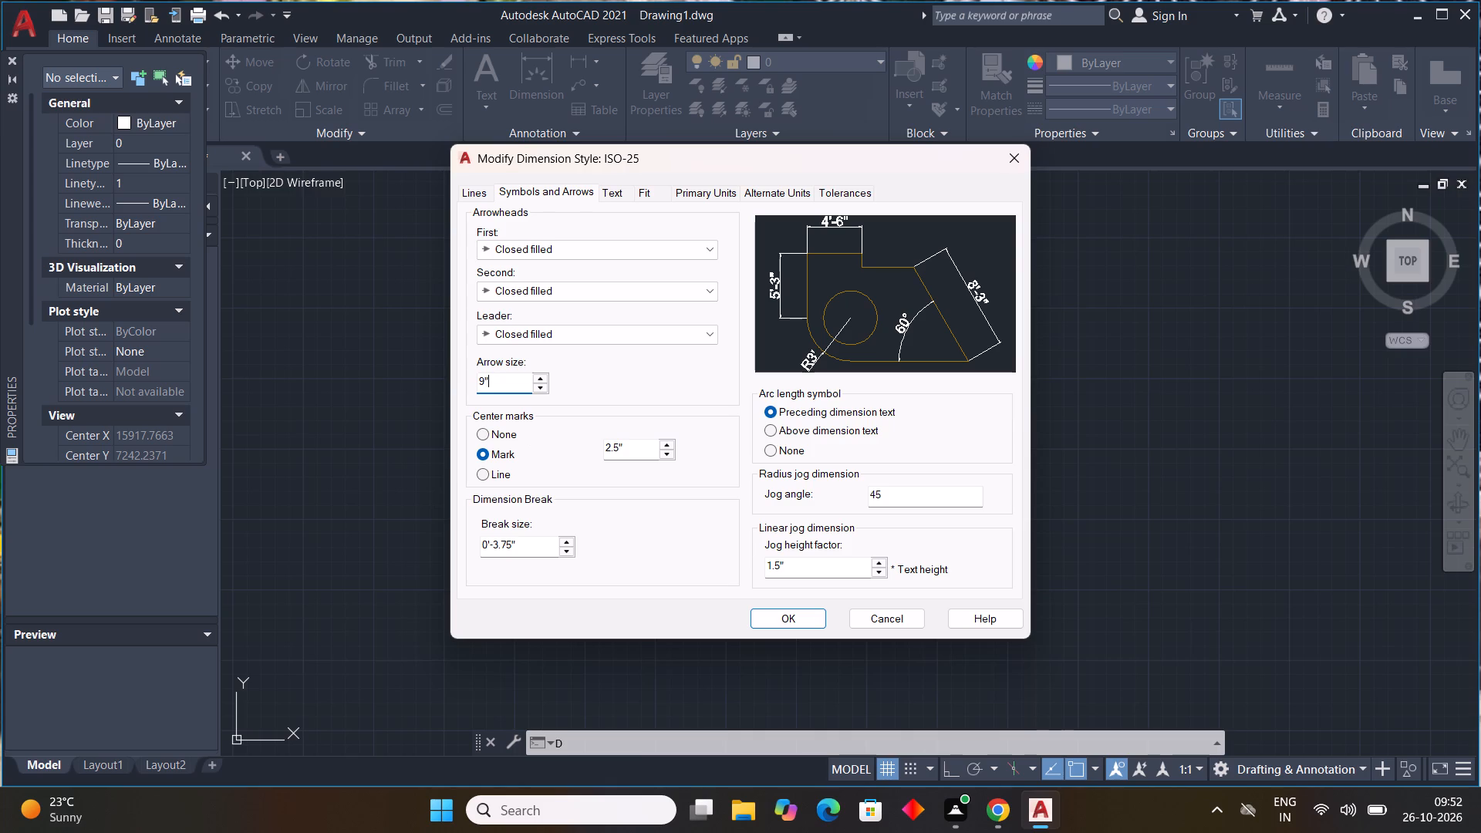
{"action": "double_click", "coordinate": [790, 614]}
{"action": "triple_click", "coordinate": [955, 303]}
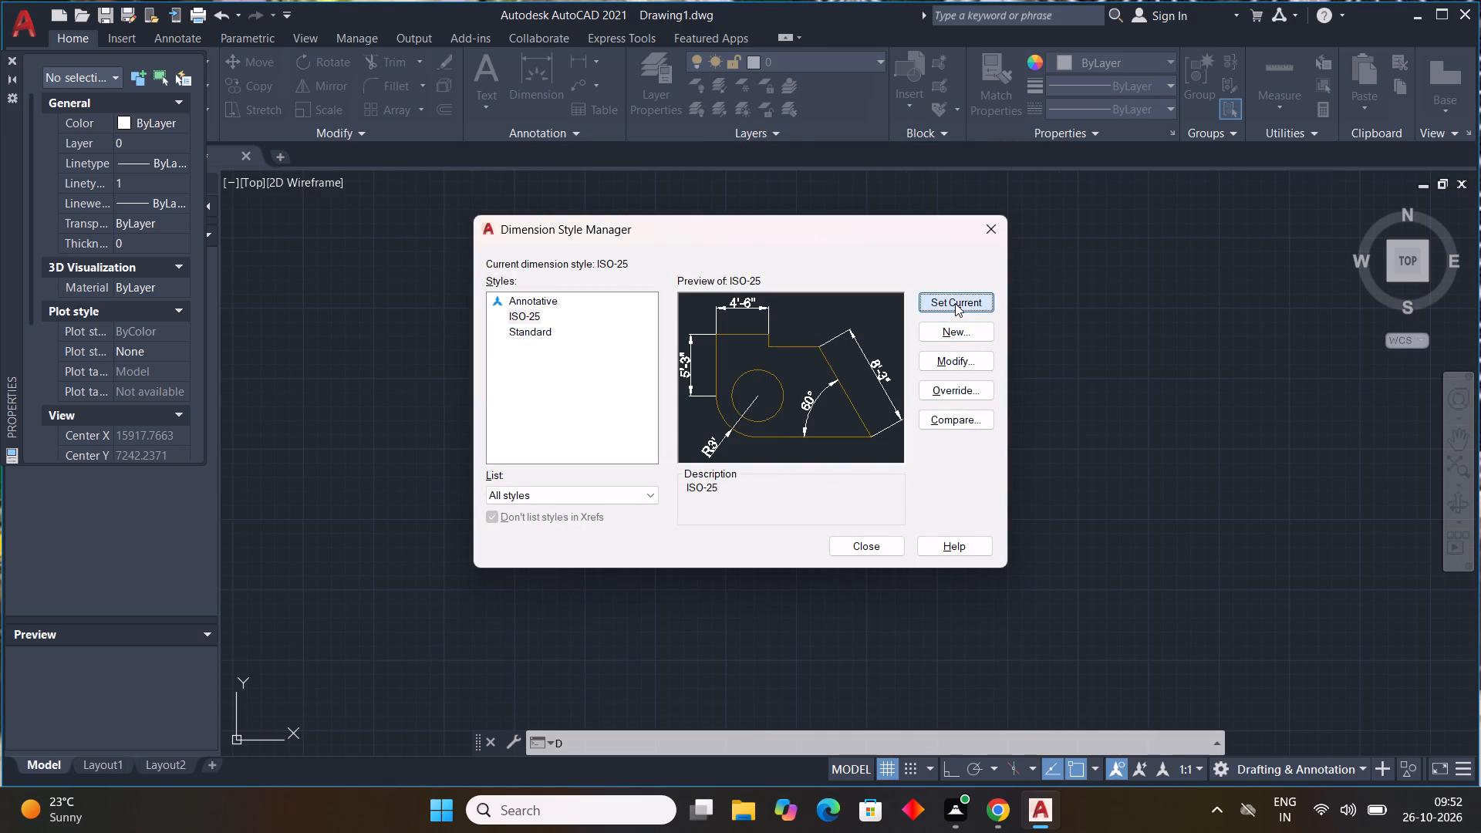
{"action": "left_click", "coordinate": [955, 303]}
{"action": "left_click", "coordinate": [875, 544]}
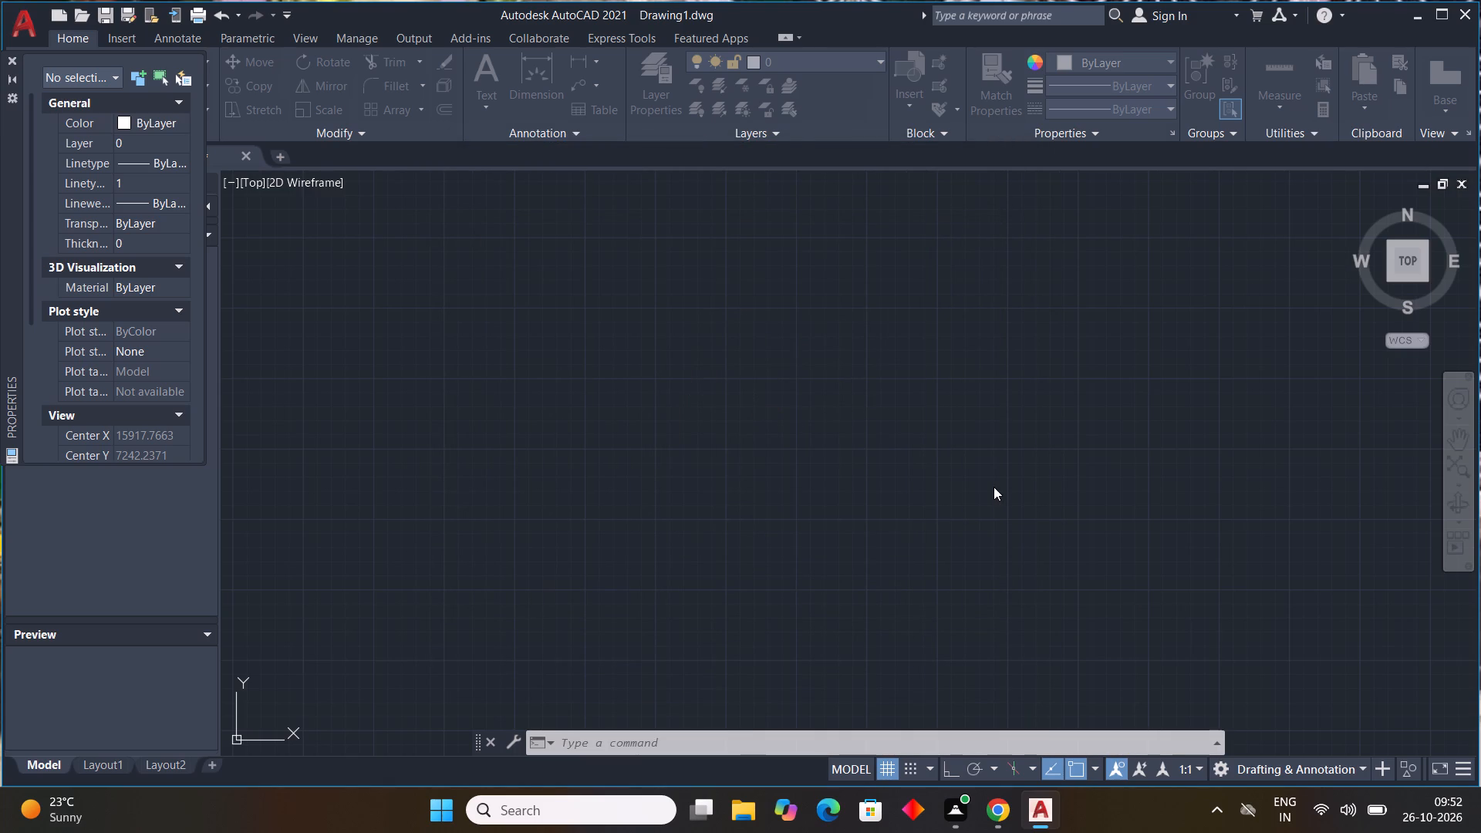
Draw a horizontal line 40'6" long toward the right with Ortho on, as the outline's bottom edge.
{"action": "type", "text": "l"}
{"action": "key", "text": "space"}
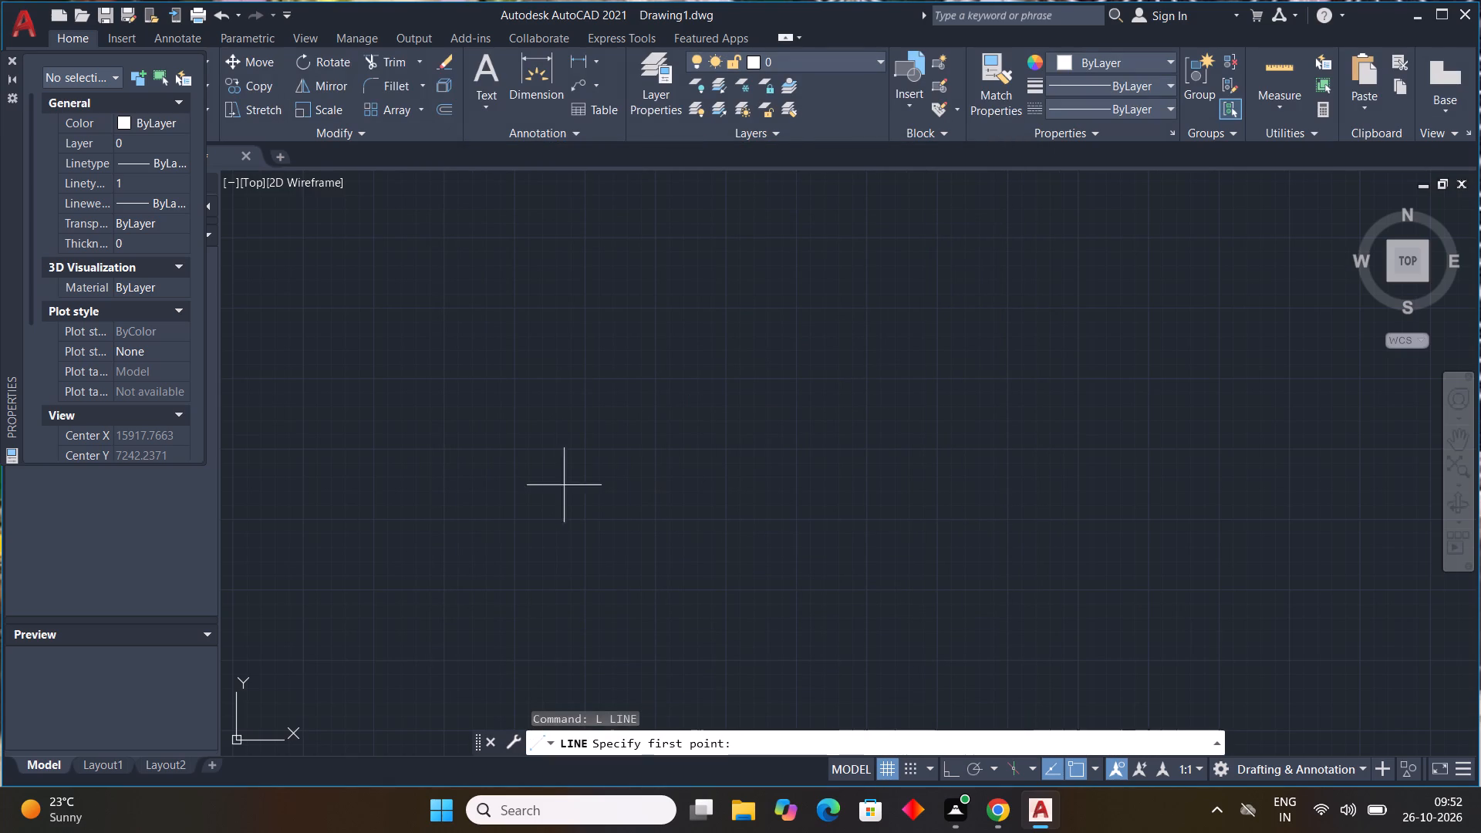
{"action": "left_click_drag", "start_coordinate": [292, 550], "coordinate": [764, 567]}
{"action": "scroll", "coordinate": [1250, 526], "scroll_direction": "down", "scroll_amount": 4}
{"action": "scroll", "coordinate": [1134, 539], "scroll_direction": "up", "scroll_amount": 1}
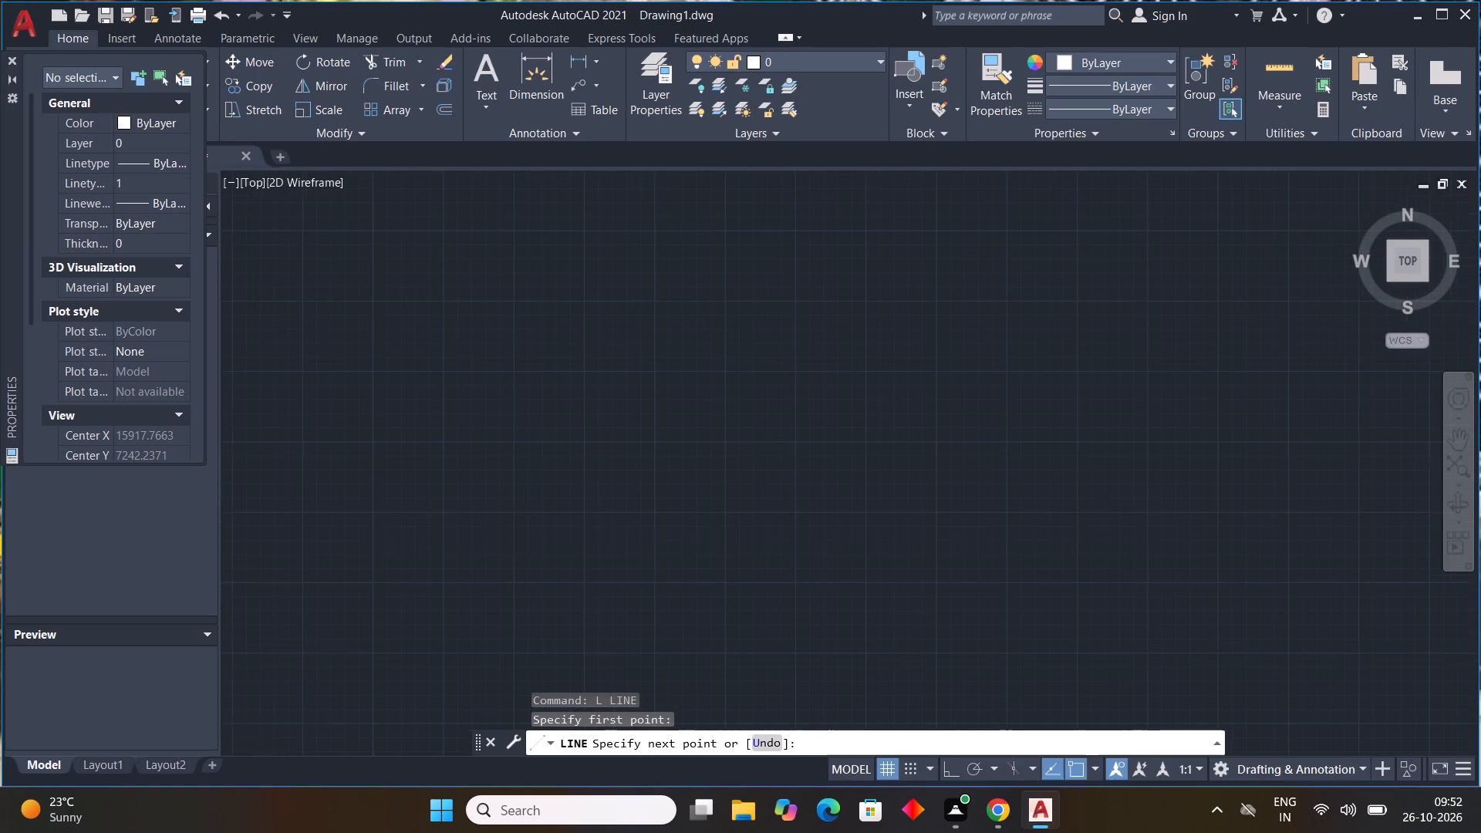
{"action": "key", "text": "F8"}
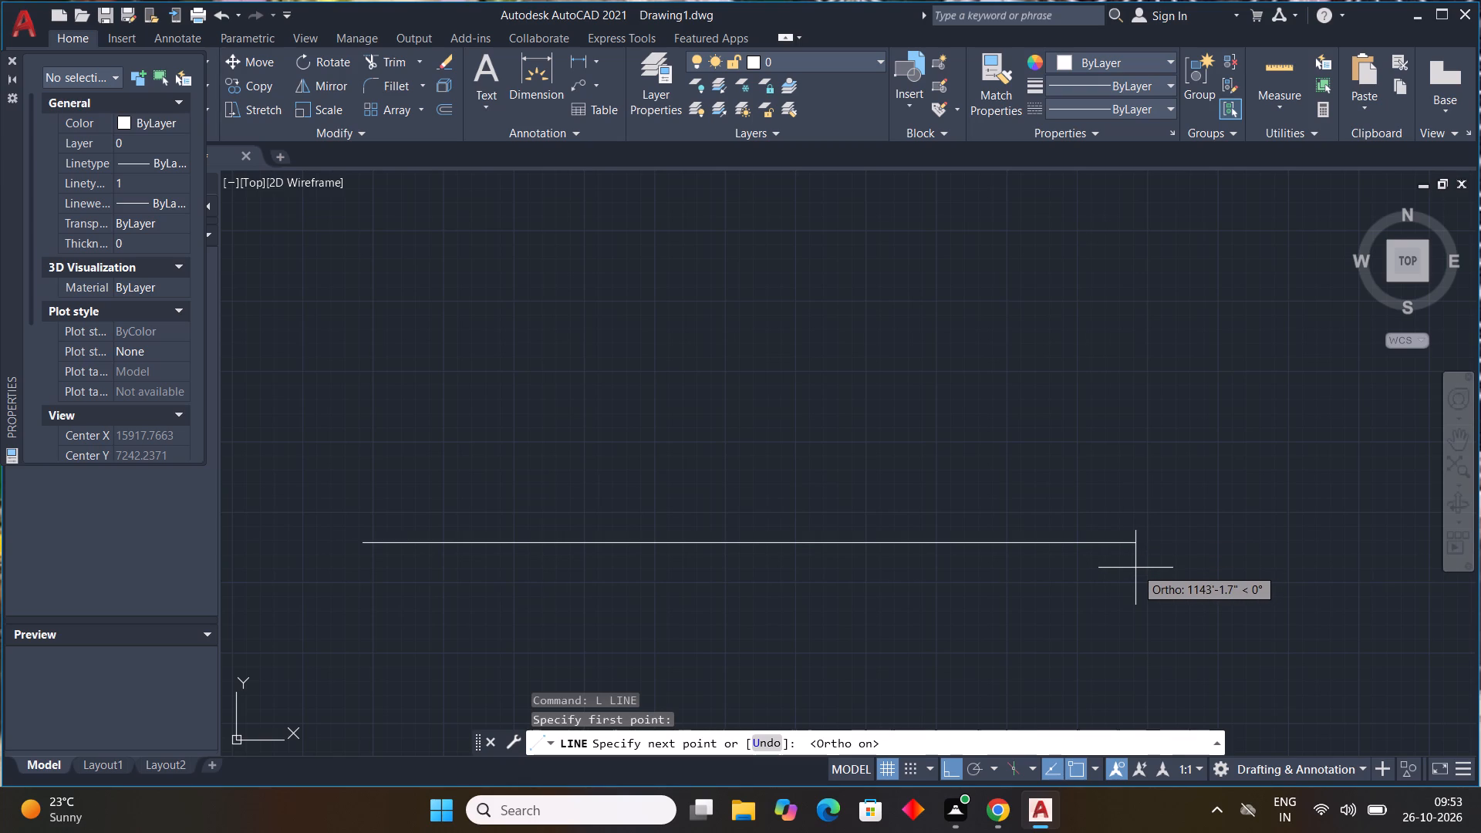
{"action": "type", "text": "40'"}
{"action": "type", "text": "6\""}
{"action": "key", "text": "Return"}
Continue the outline with a 43'1" vertical line upward and a 40'6" horizontal line back to the left.
{"action": "scroll", "coordinate": [1132, 566], "scroll_direction": "down", "scroll_amount": 1}
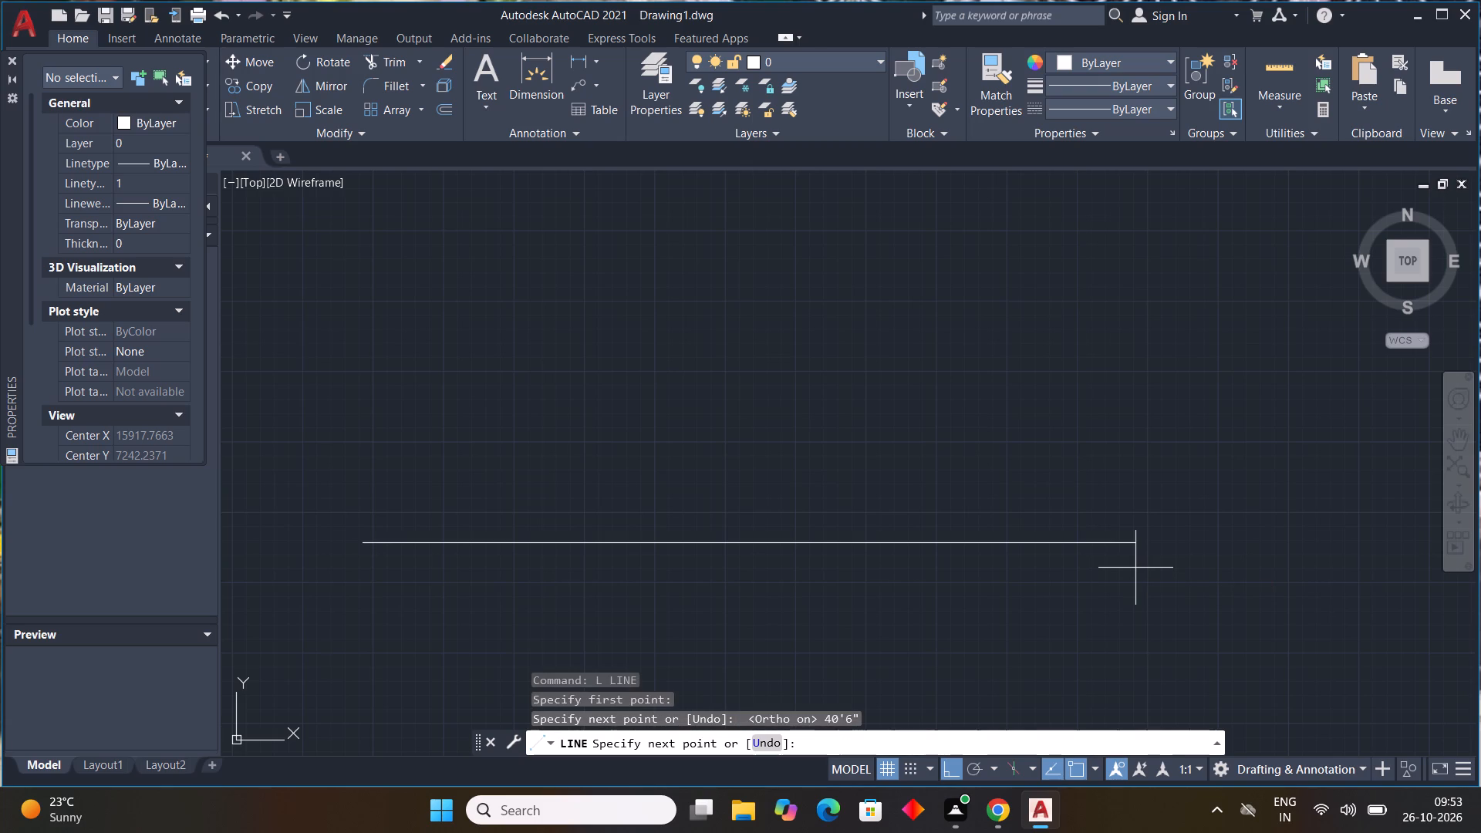
{"action": "scroll", "coordinate": [1132, 566], "scroll_direction": "down", "scroll_amount": 3}
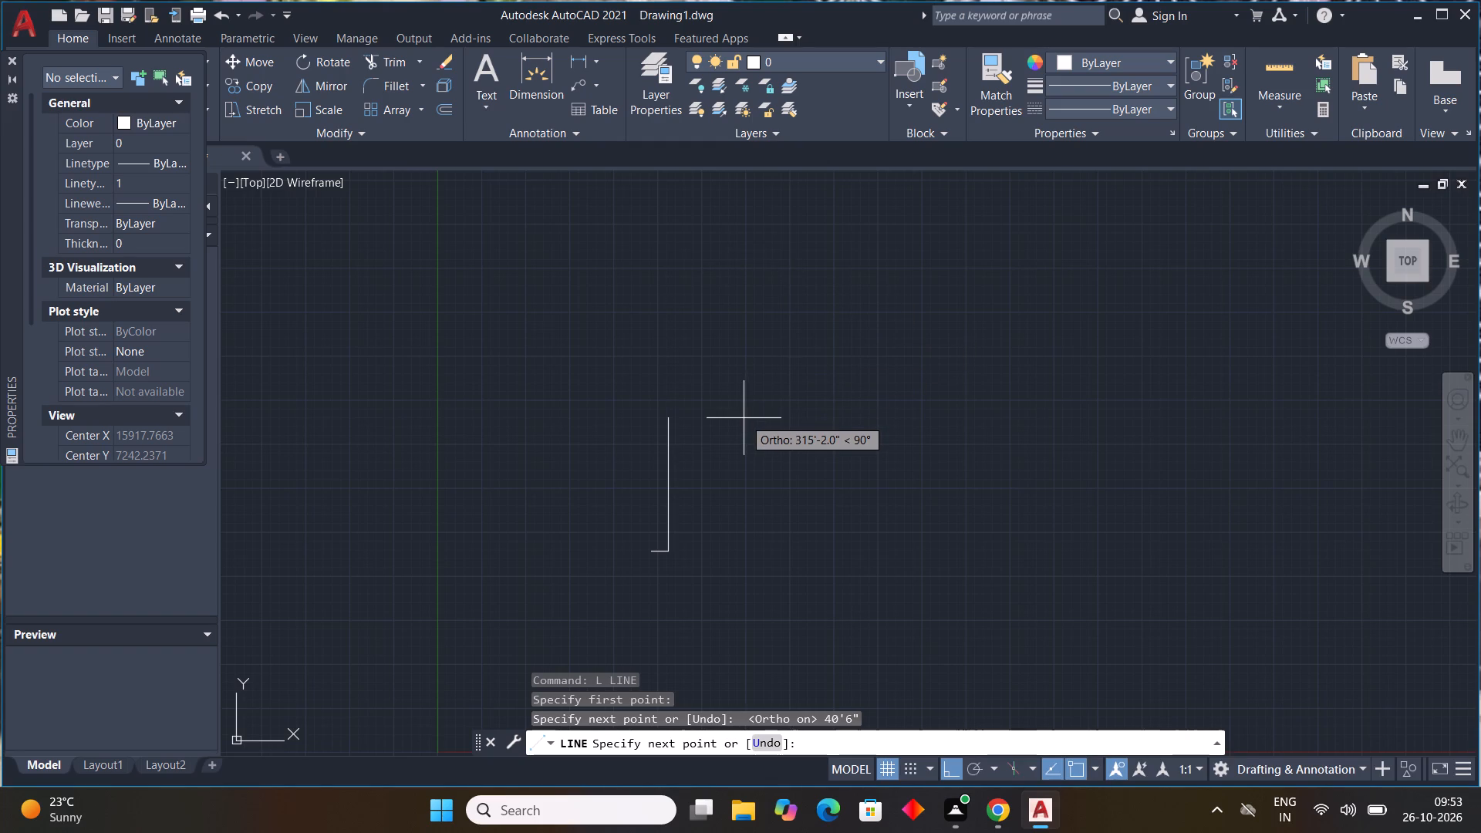
{"action": "scroll", "coordinate": [580, 486], "scroll_direction": "up", "scroll_amount": 3}
{"action": "scroll", "coordinate": [717, 486], "scroll_direction": "down", "scroll_amount": 1}
{"action": "middle_click_drag", "start_coordinate": [786, 478], "coordinate": [824, 431]}
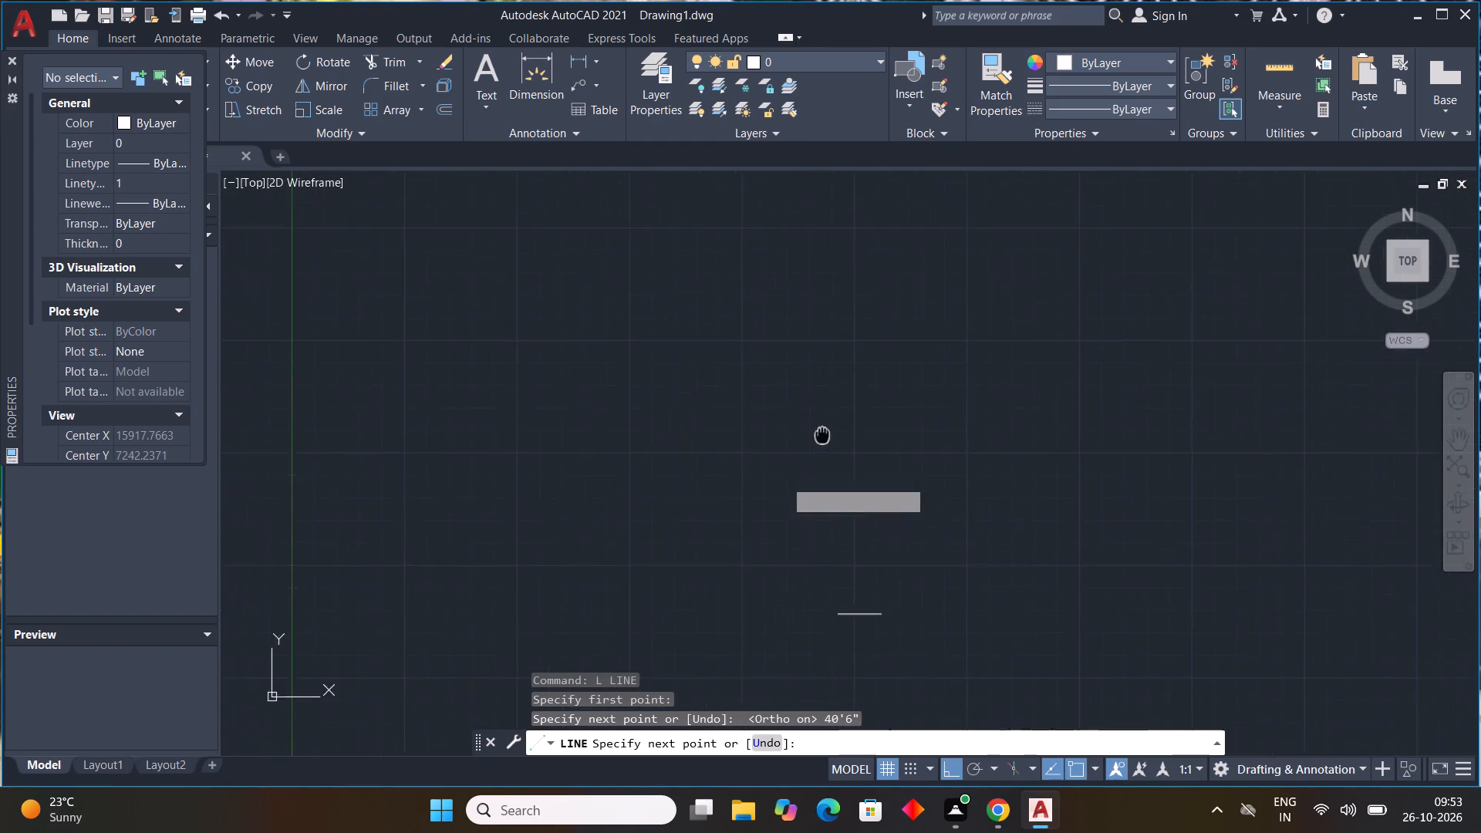
{"action": "middle_click_drag", "start_coordinate": [824, 431], "coordinate": [870, 371]}
{"action": "scroll", "coordinate": [902, 474], "scroll_direction": "up", "scroll_amount": 1}
{"action": "middle_click_drag", "start_coordinate": [912, 470], "coordinate": [1008, 403]}
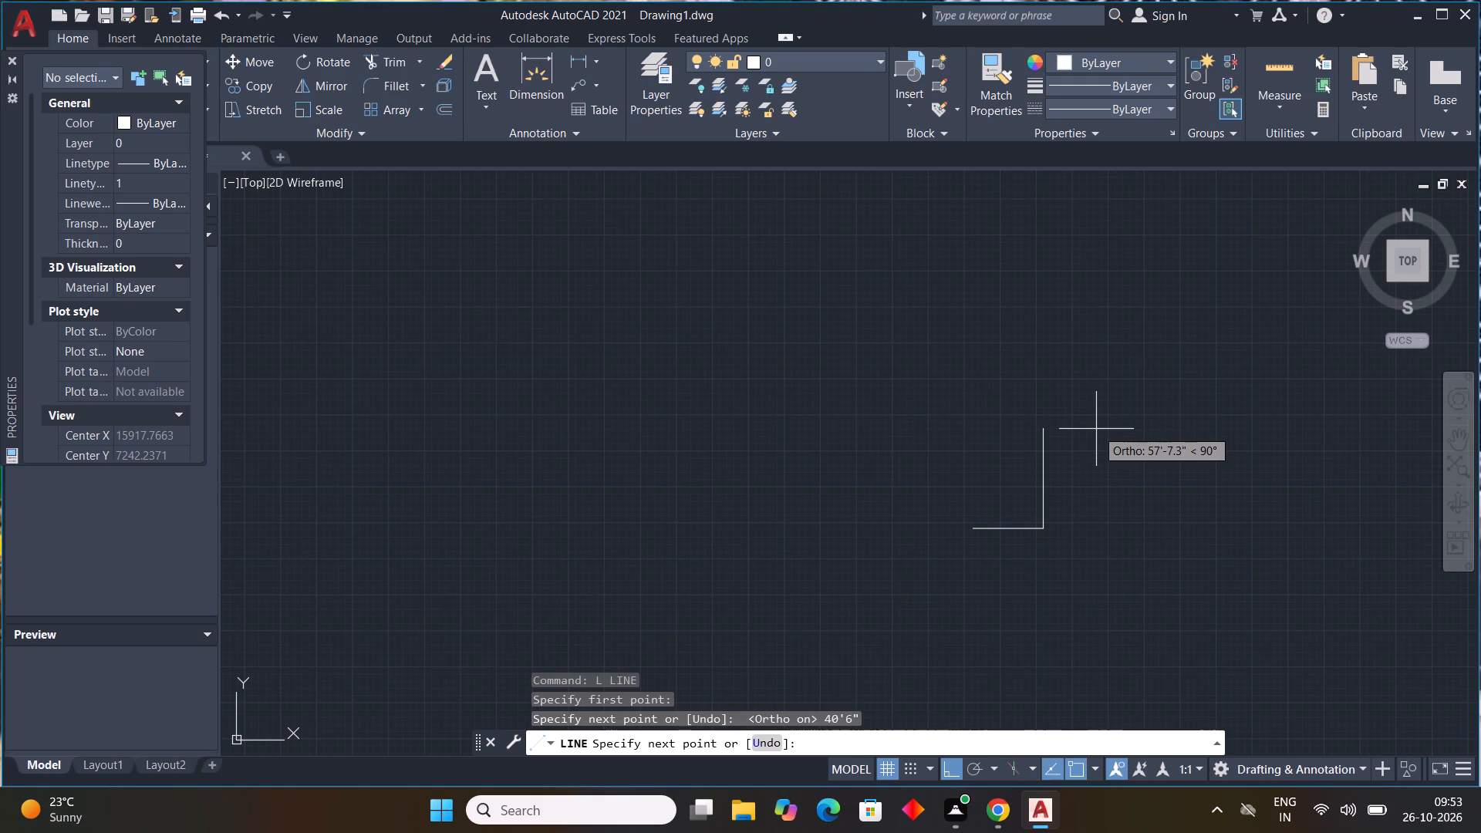
{"action": "type", "text": "43'"}
{"action": "type", "text": "1\""}
{"action": "key", "text": "Return"}
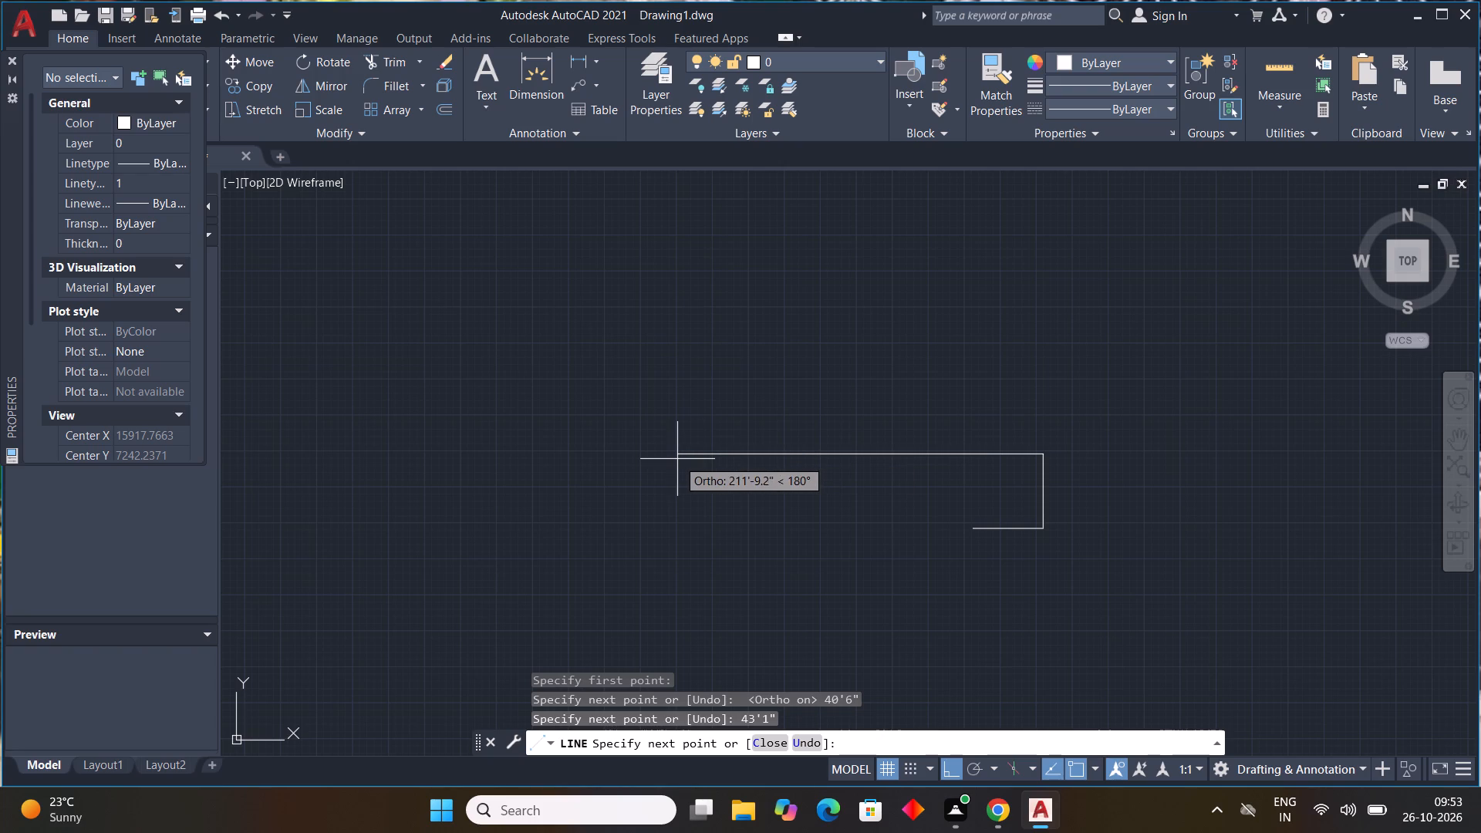
{"action": "type", "text": "40'6\""}
{"action": "key", "text": "Return"}
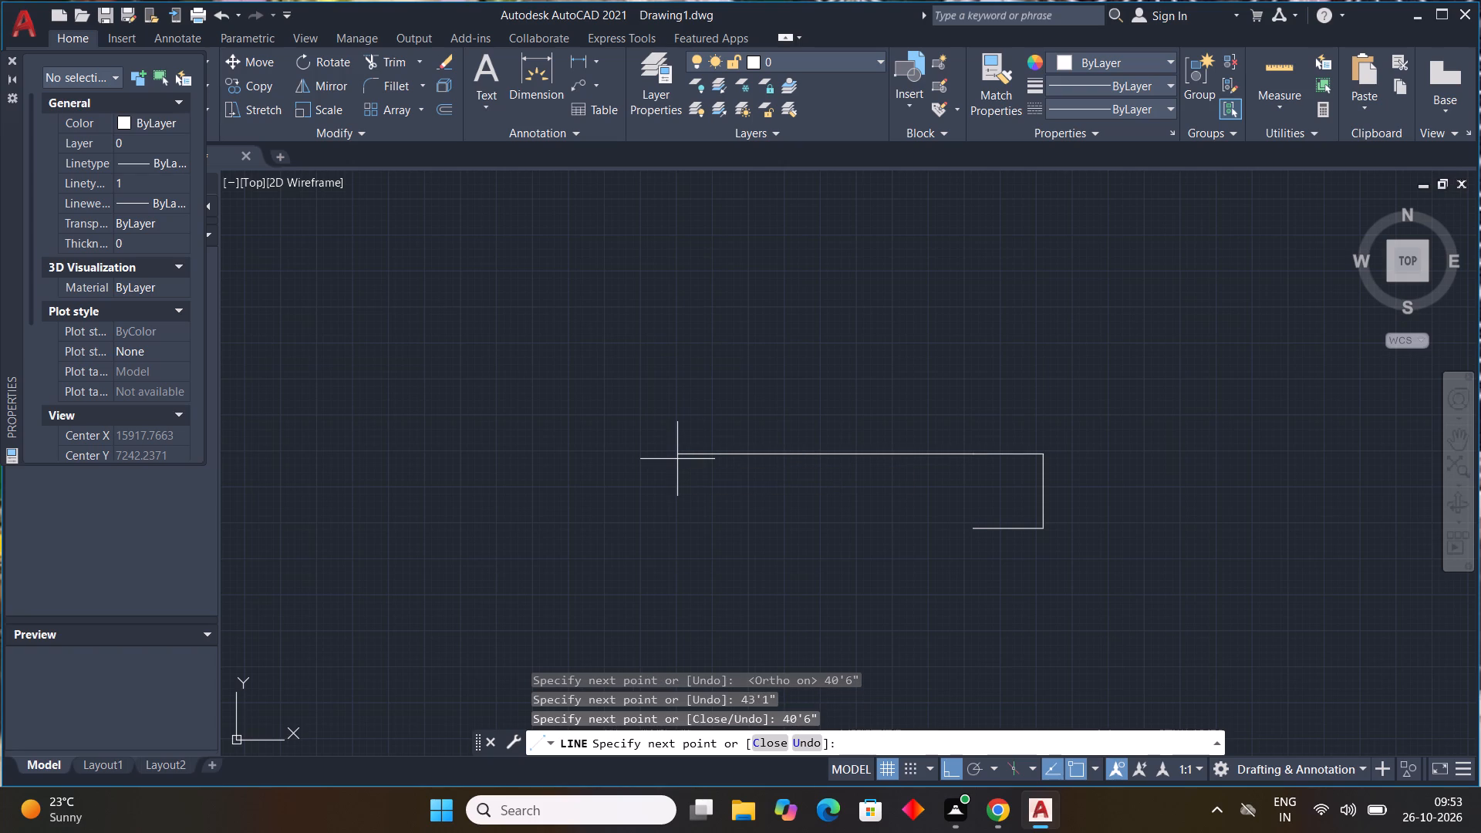
Close the rectangular outline with a vertical line from its top-left corner down to the starting point of the bottom edge.
{"action": "scroll", "coordinate": [1031, 477], "scroll_direction": "up", "scroll_amount": 3}
{"action": "scroll", "coordinate": [849, 619], "scroll_direction": "down", "scroll_amount": 2}
{"action": "middle_click_drag", "start_coordinate": [849, 618], "coordinate": [849, 615]}
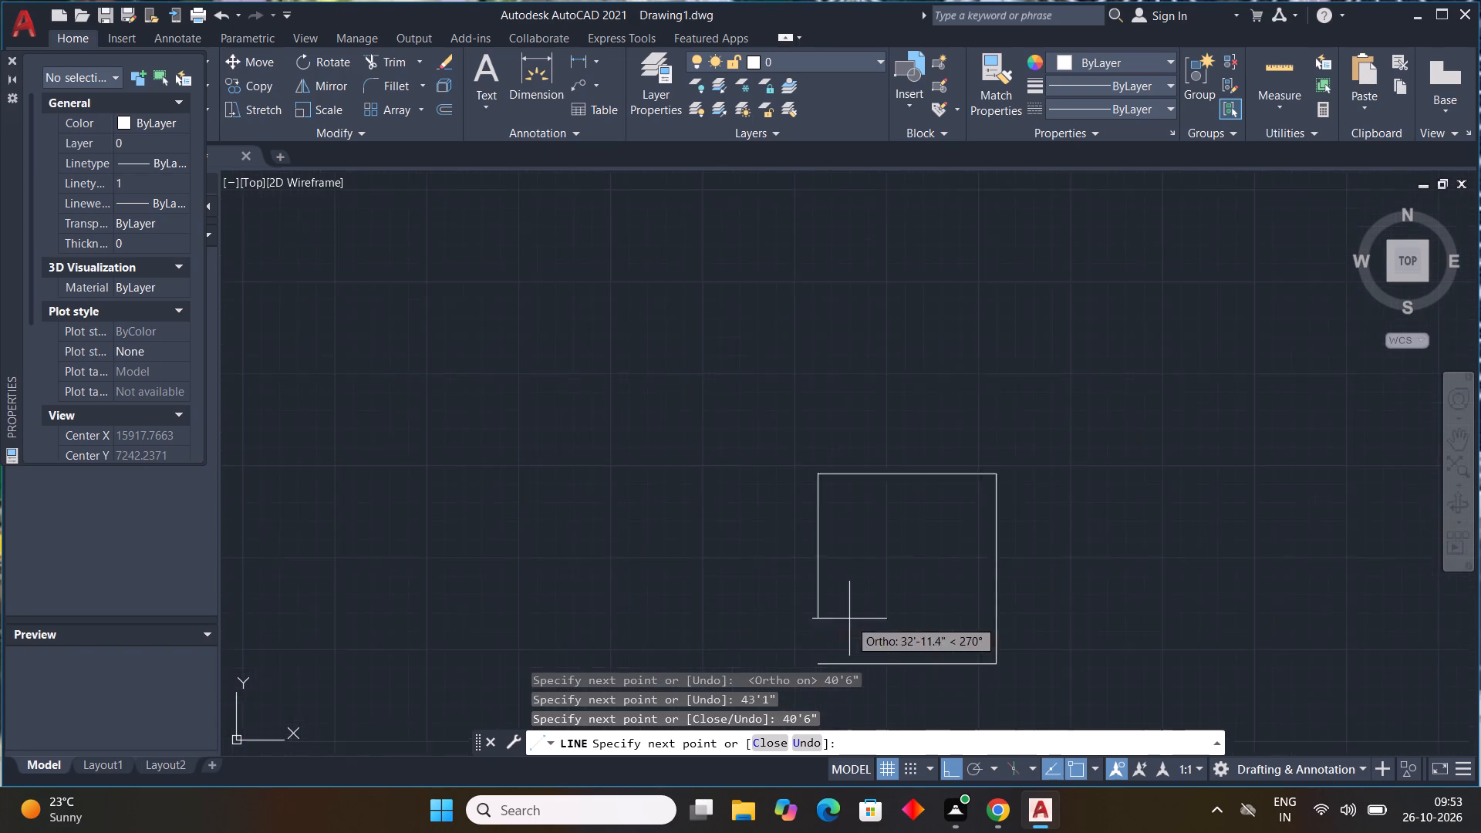
{"action": "middle_click_drag", "start_coordinate": [849, 615], "coordinate": [911, 494]}
{"action": "scroll", "coordinate": [892, 526], "scroll_direction": "up", "scroll_amount": 2}
{"action": "left_click", "coordinate": [889, 525]}
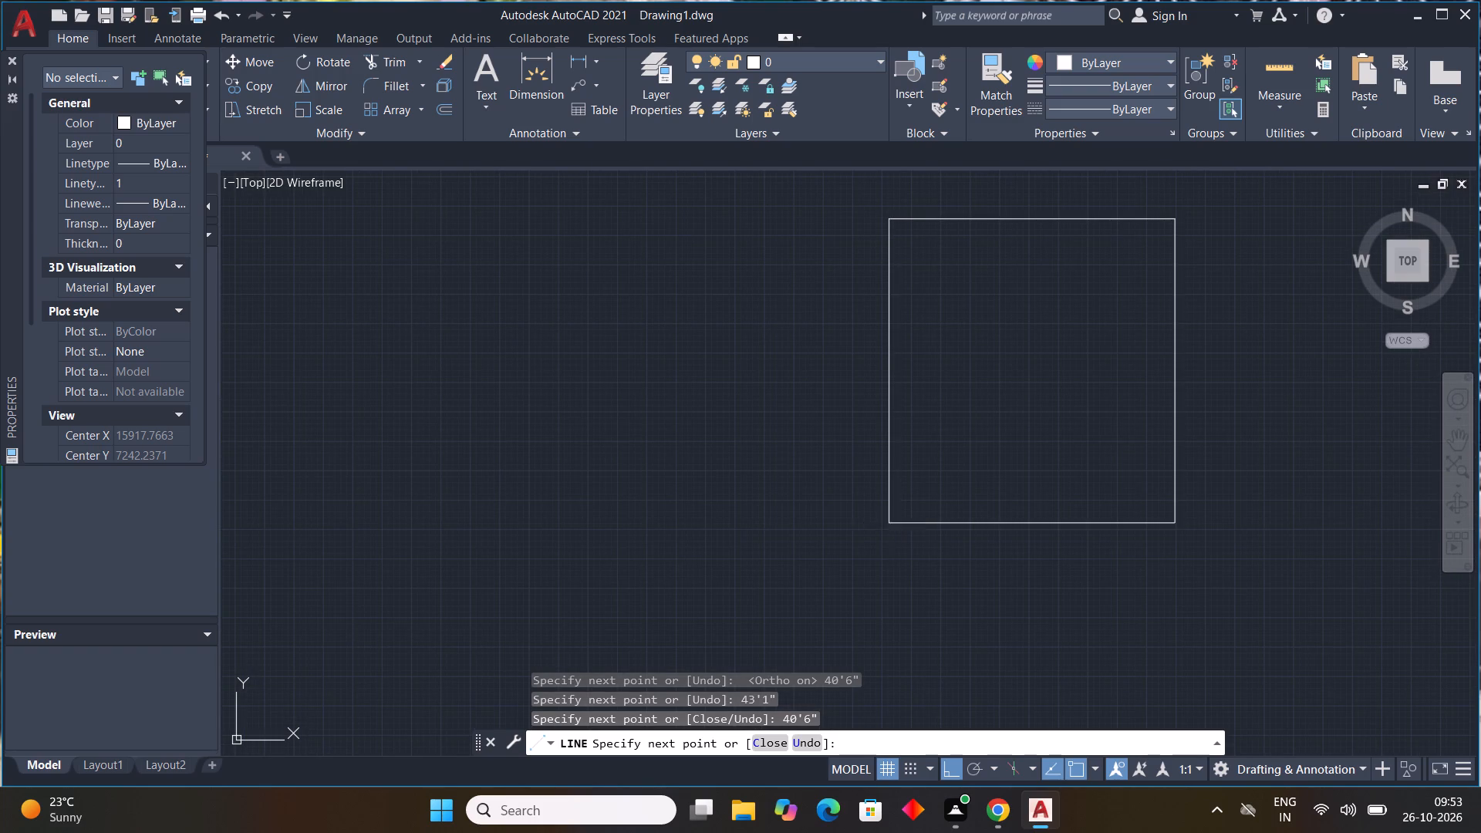
{"action": "key", "text": "Escape"}
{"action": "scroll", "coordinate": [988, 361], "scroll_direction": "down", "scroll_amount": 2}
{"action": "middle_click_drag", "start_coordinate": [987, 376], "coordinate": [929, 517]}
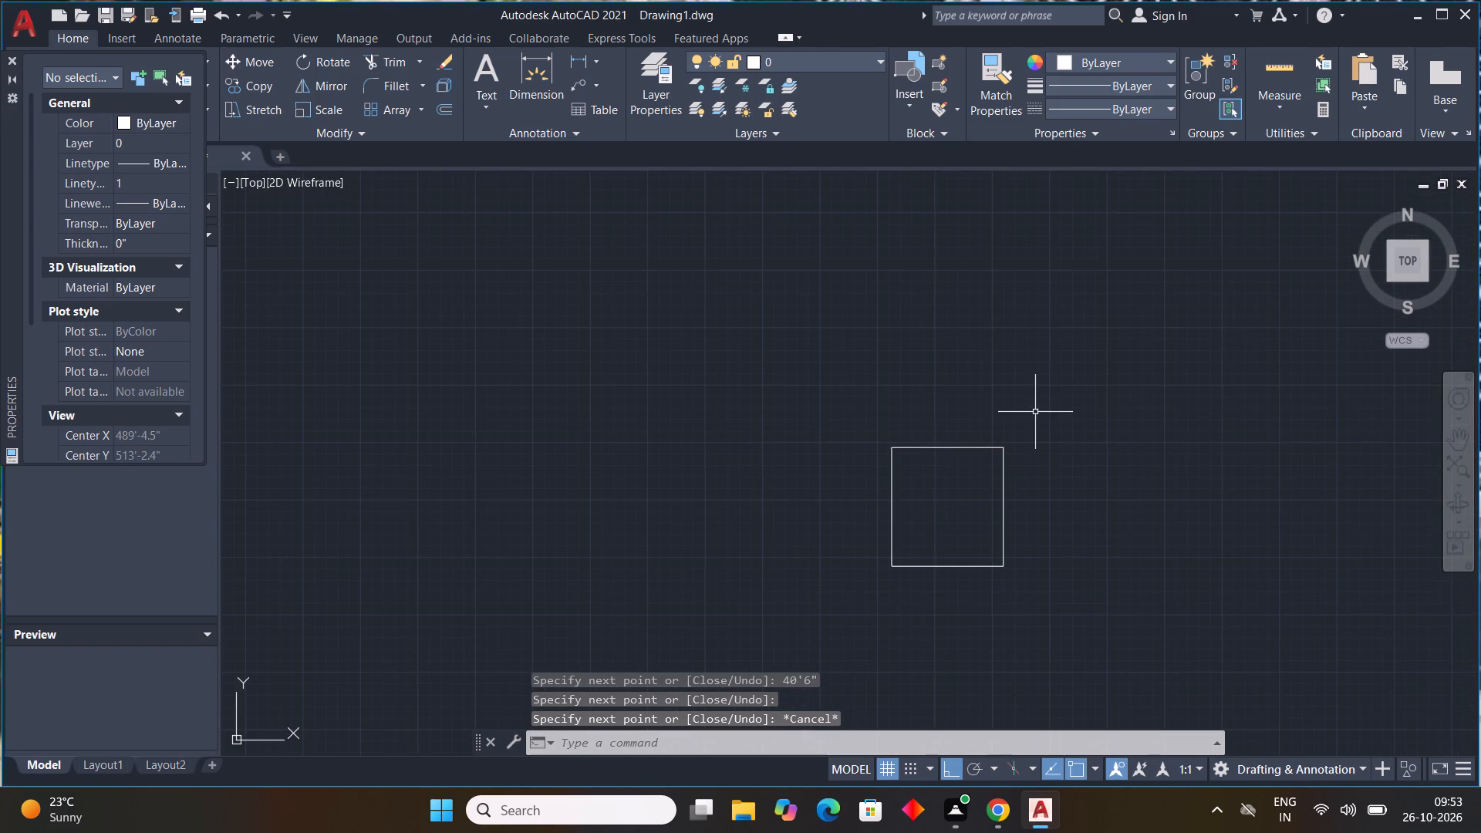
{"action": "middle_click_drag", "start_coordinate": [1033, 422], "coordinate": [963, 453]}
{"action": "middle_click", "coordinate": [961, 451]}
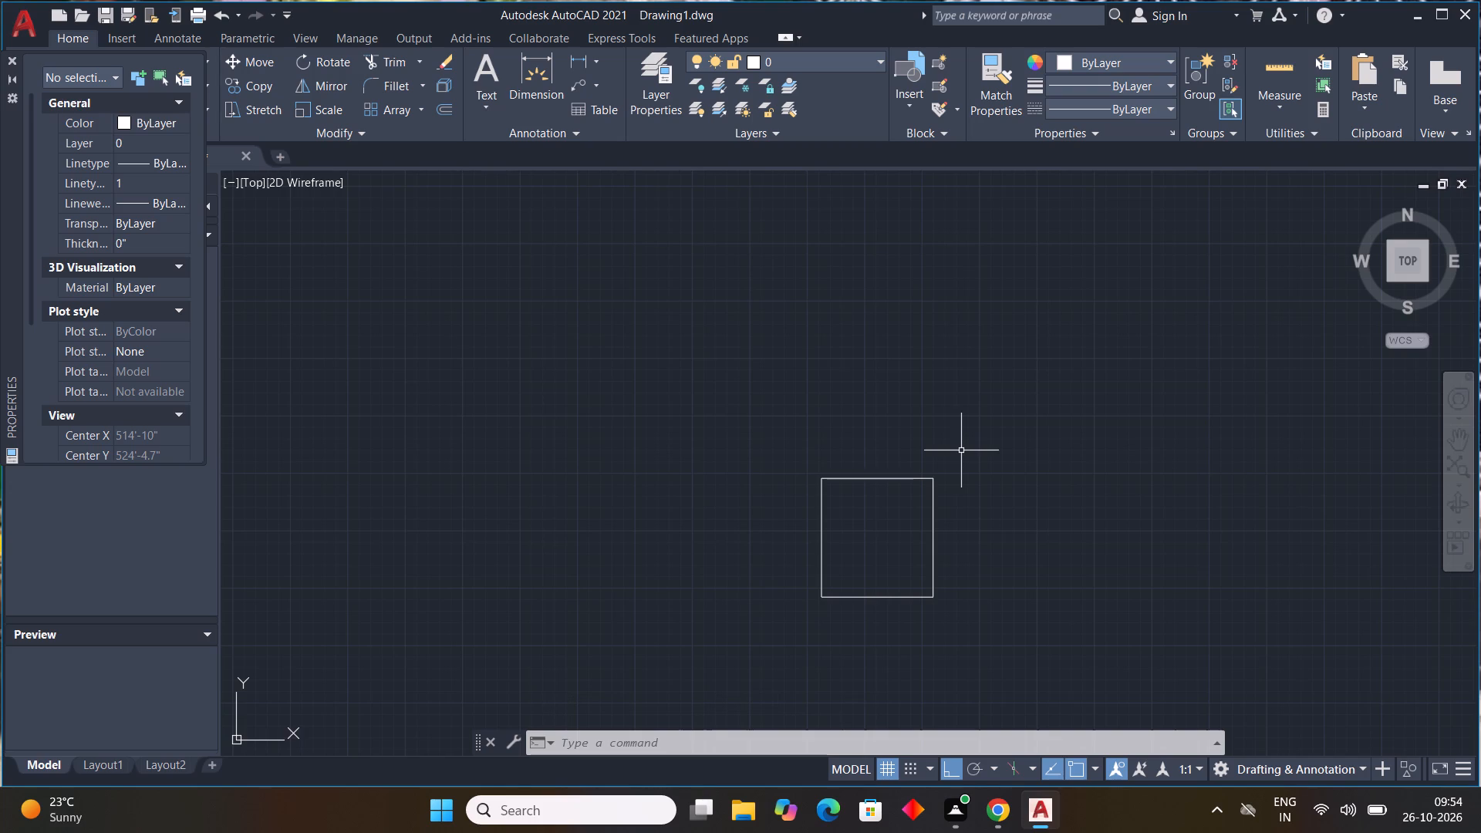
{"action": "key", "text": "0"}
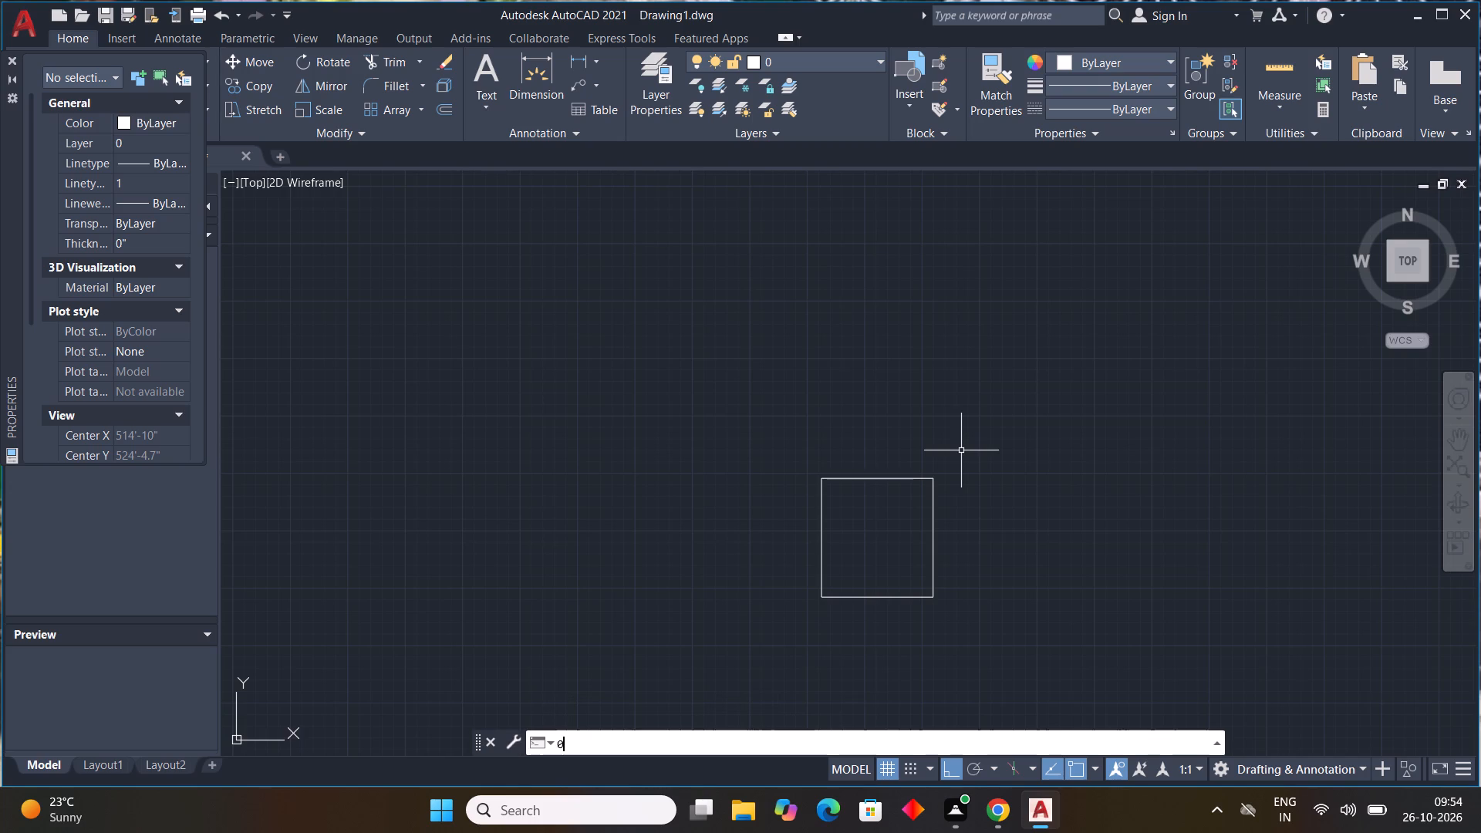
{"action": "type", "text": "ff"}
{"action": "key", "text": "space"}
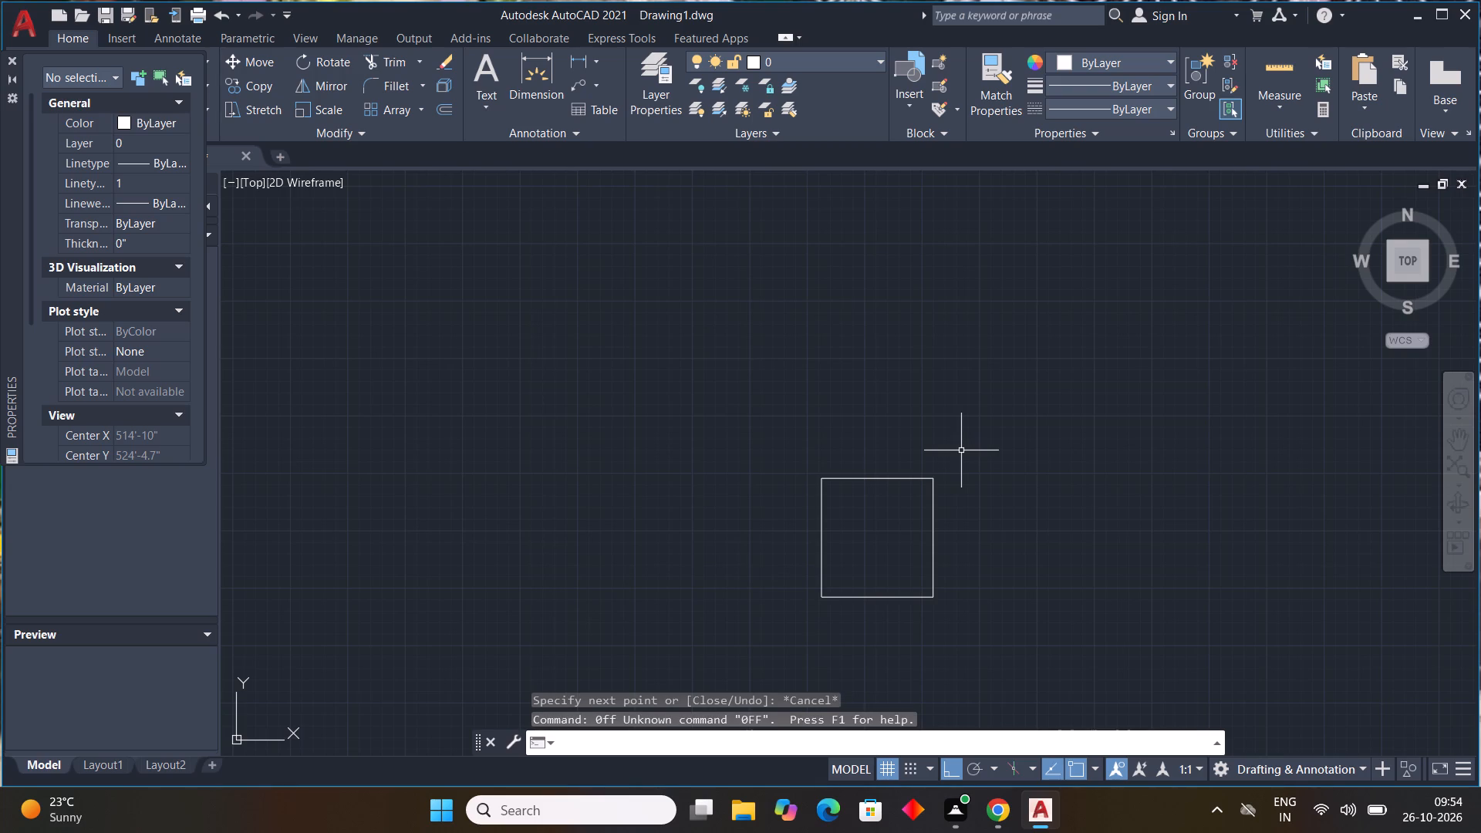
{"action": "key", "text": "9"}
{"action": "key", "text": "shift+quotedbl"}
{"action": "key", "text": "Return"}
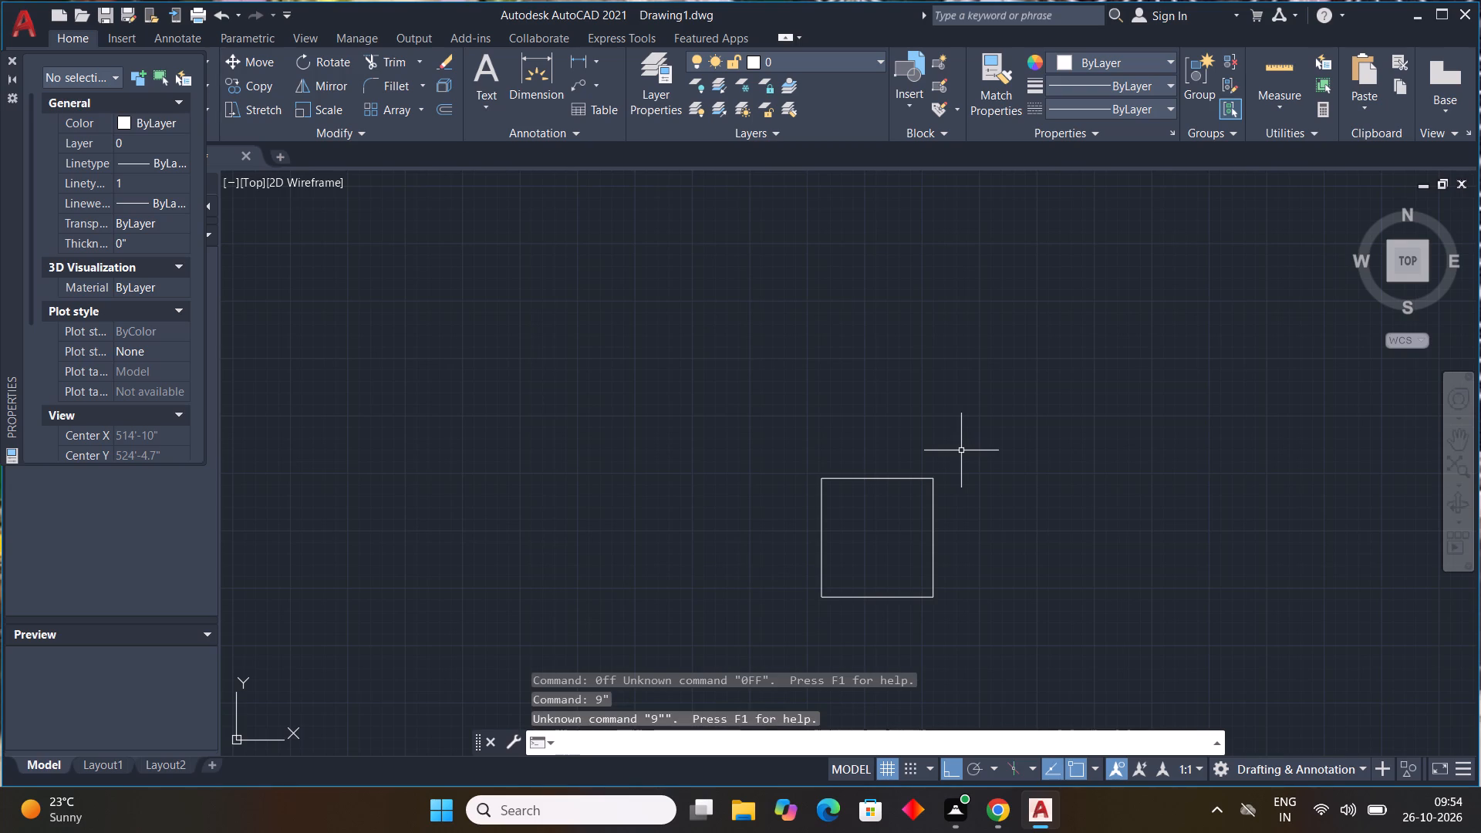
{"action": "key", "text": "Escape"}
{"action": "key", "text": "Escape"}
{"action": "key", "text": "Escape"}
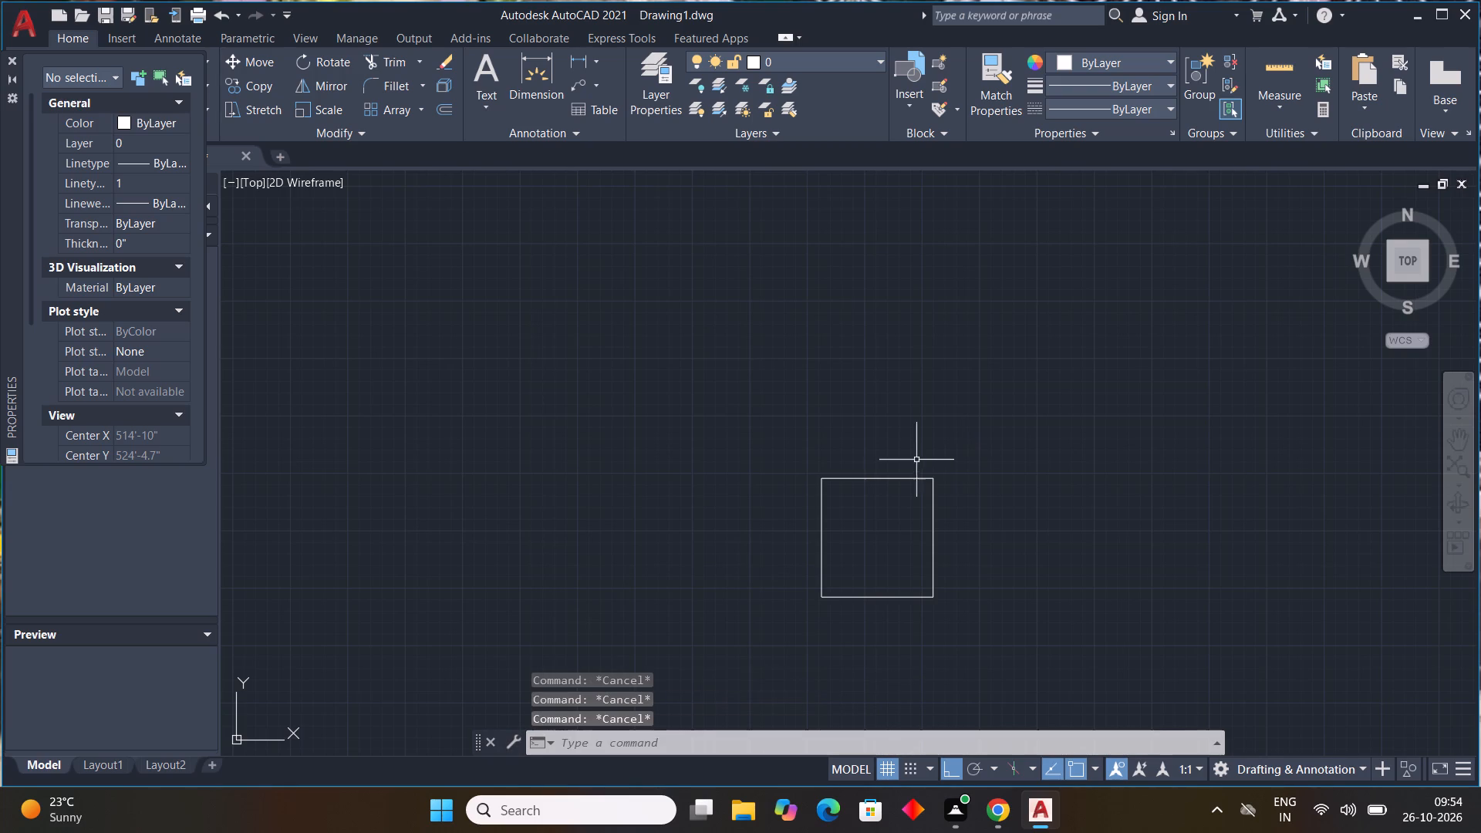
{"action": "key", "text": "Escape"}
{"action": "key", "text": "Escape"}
Offset the outline's top and right edges 9" inward.
{"action": "type", "text": "off"}
{"action": "key", "text": "space"}
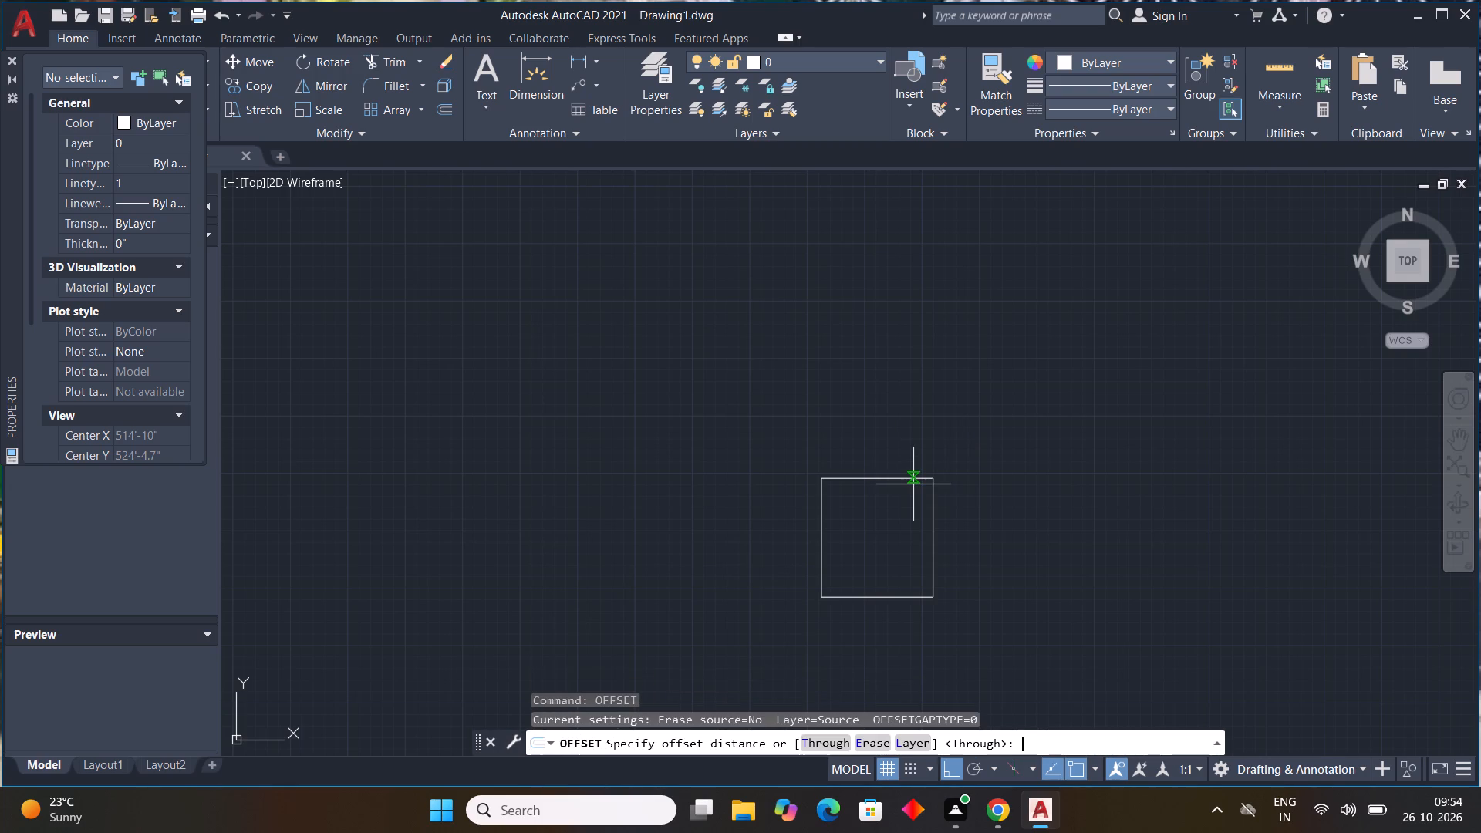
{"action": "type", "text": "9\""}
{"action": "key", "text": "Return"}
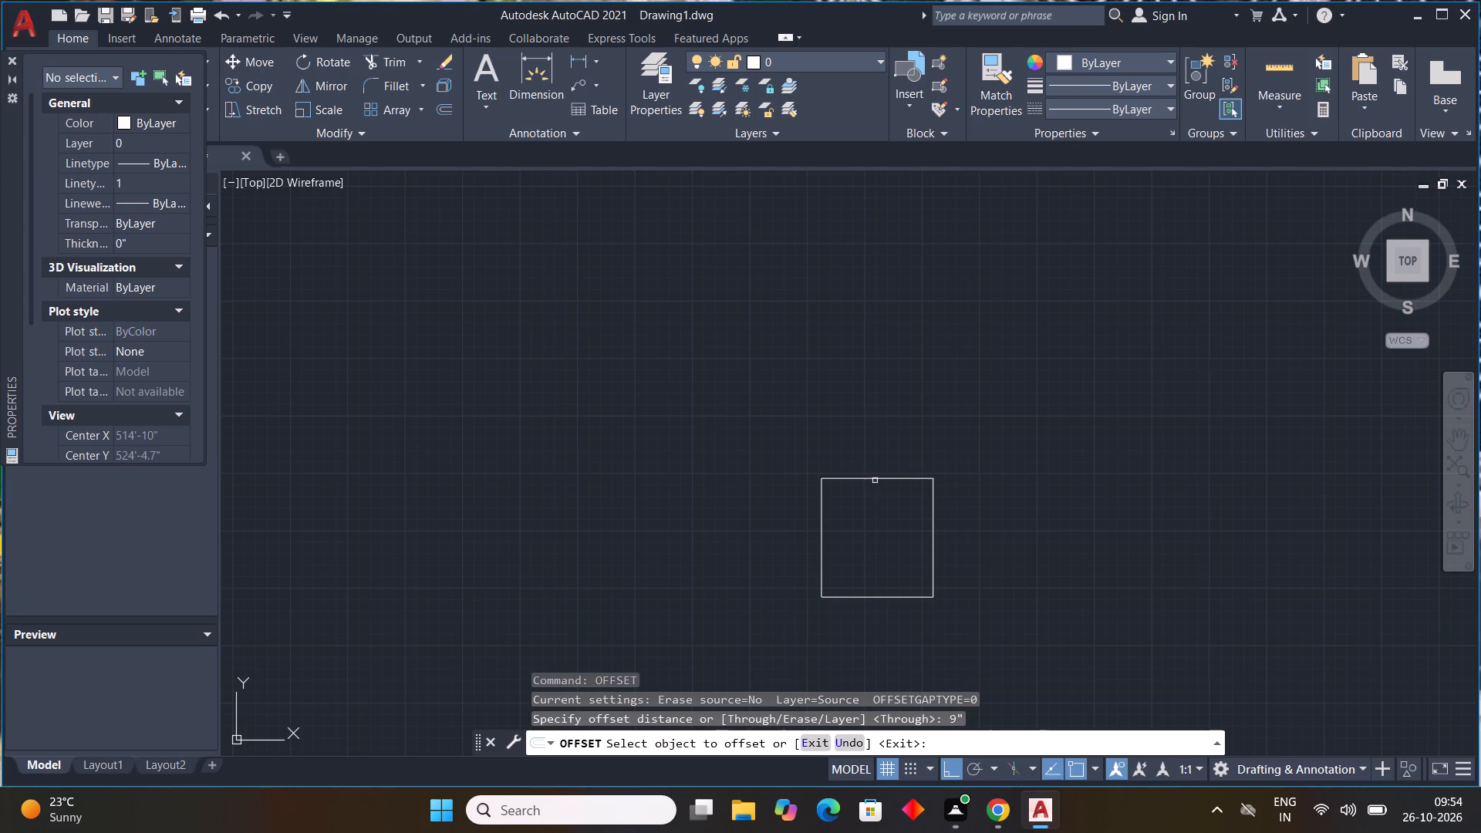
{"action": "left_click", "coordinate": [875, 480]}
{"action": "left_click", "coordinate": [883, 517]}
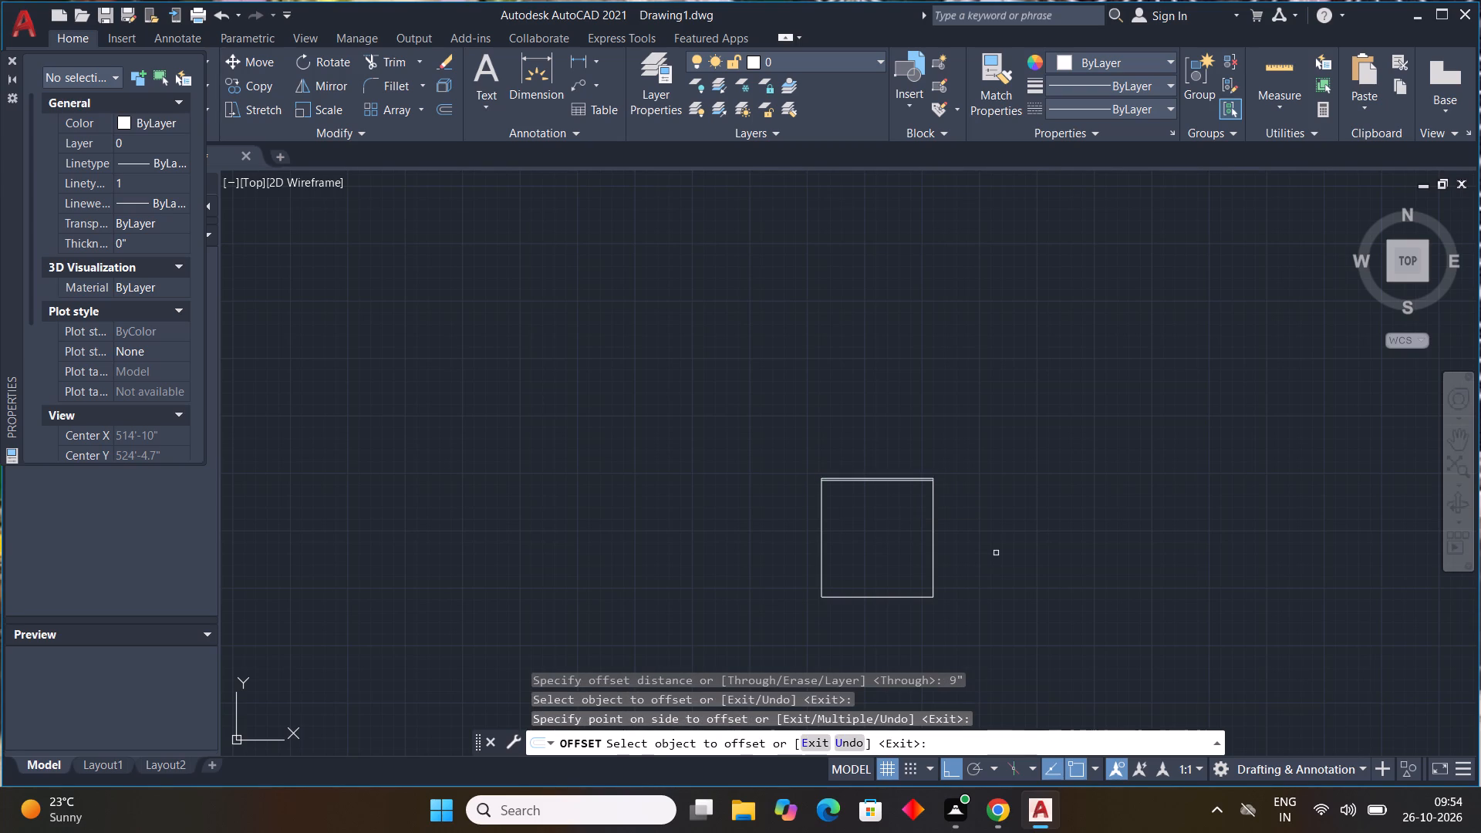
{"action": "scroll", "coordinate": [940, 538], "scroll_direction": "up", "scroll_amount": 4}
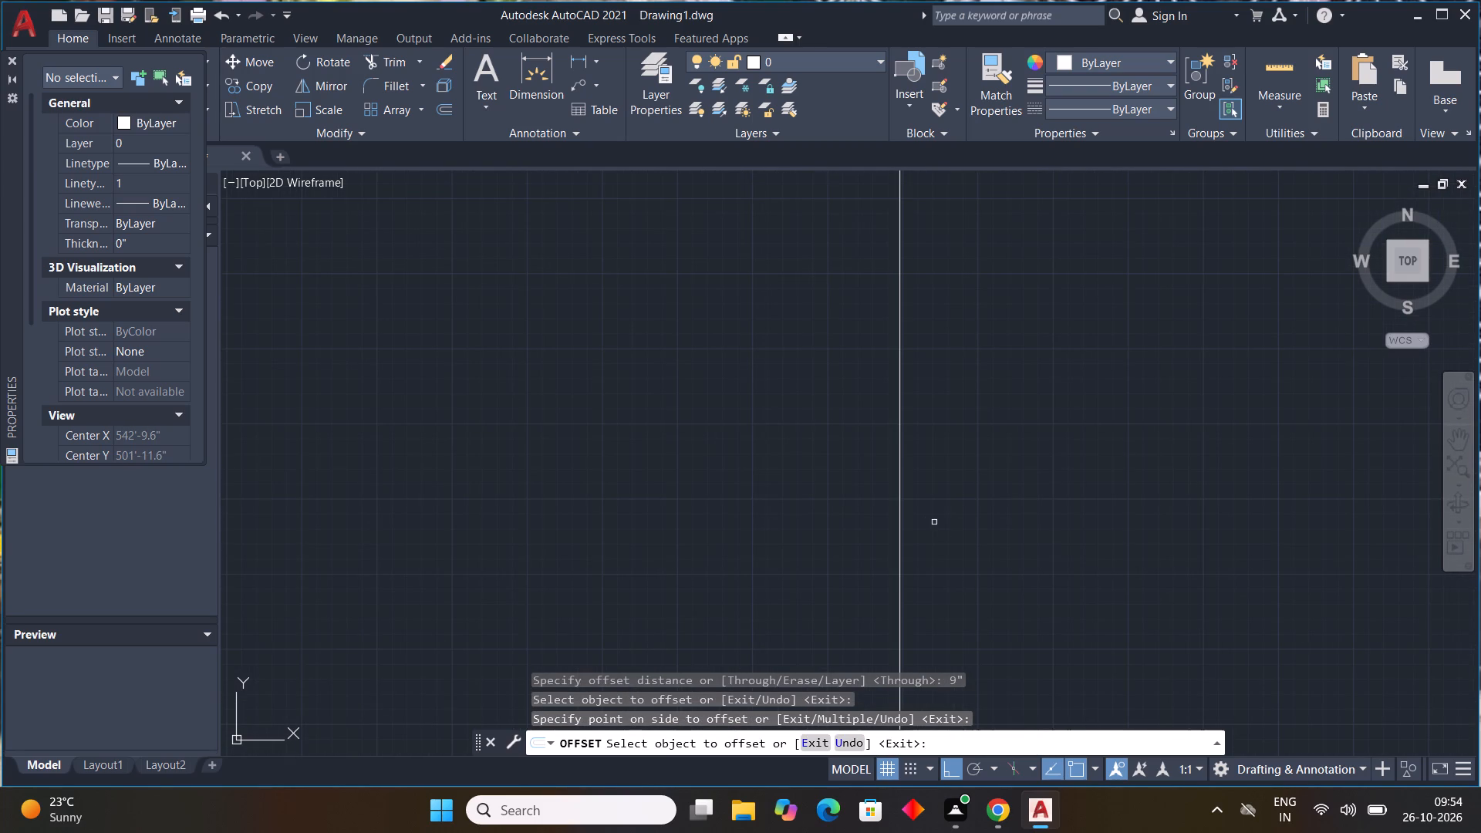
{"action": "left_click", "coordinate": [898, 497]}
{"action": "left_click", "coordinate": [730, 462]}
Offset the outline's left and bottom edges inward by the same 9" to complete the wall thickness.
{"action": "scroll", "coordinate": [790, 450], "scroll_direction": "down", "scroll_amount": 3}
{"action": "middle_click_drag", "start_coordinate": [812, 447], "coordinate": [910, 459]}
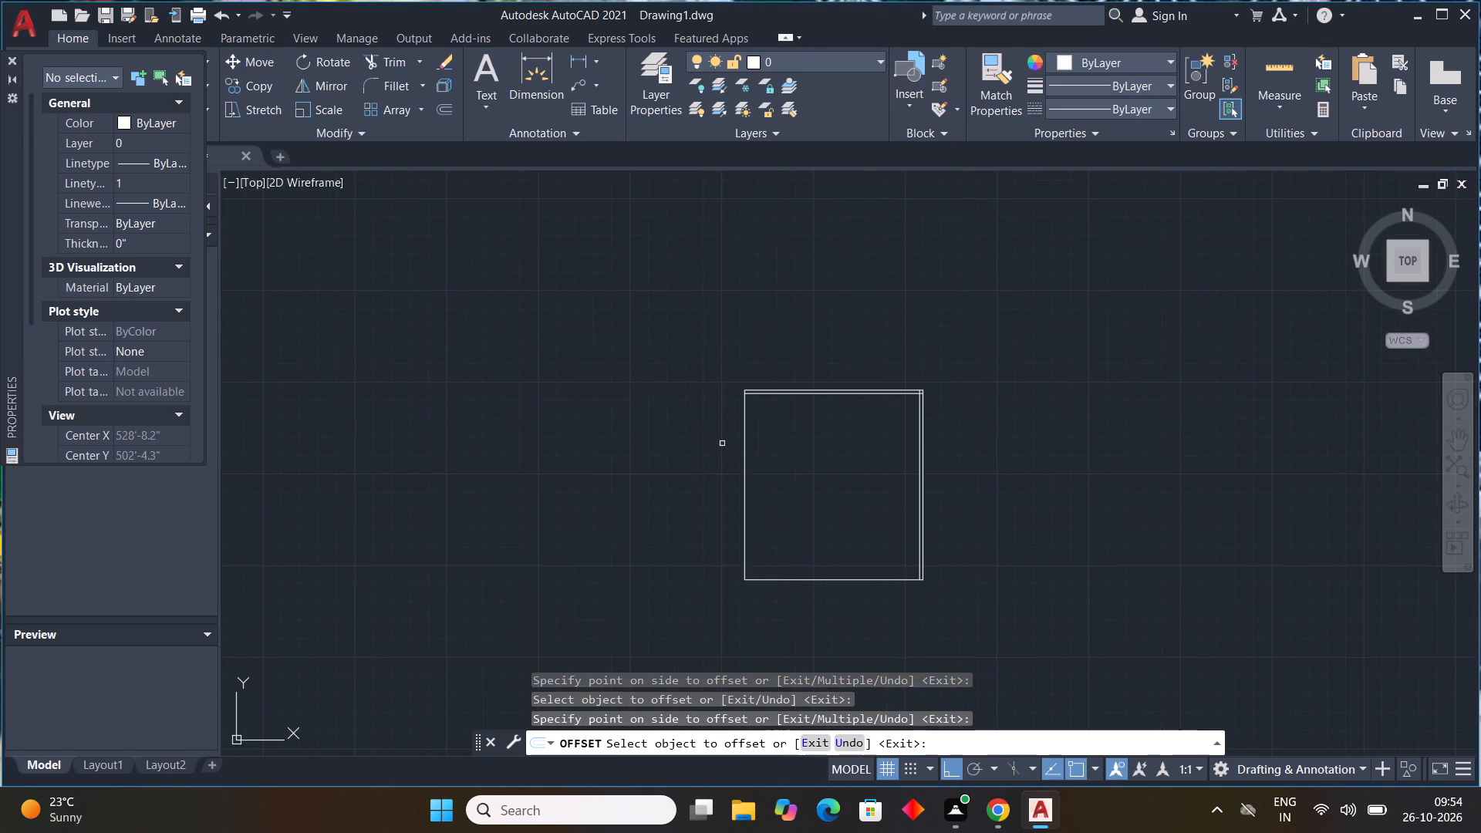
{"action": "scroll", "coordinate": [730, 447], "scroll_direction": "up", "scroll_amount": 2}
{"action": "left_click", "coordinate": [763, 442]}
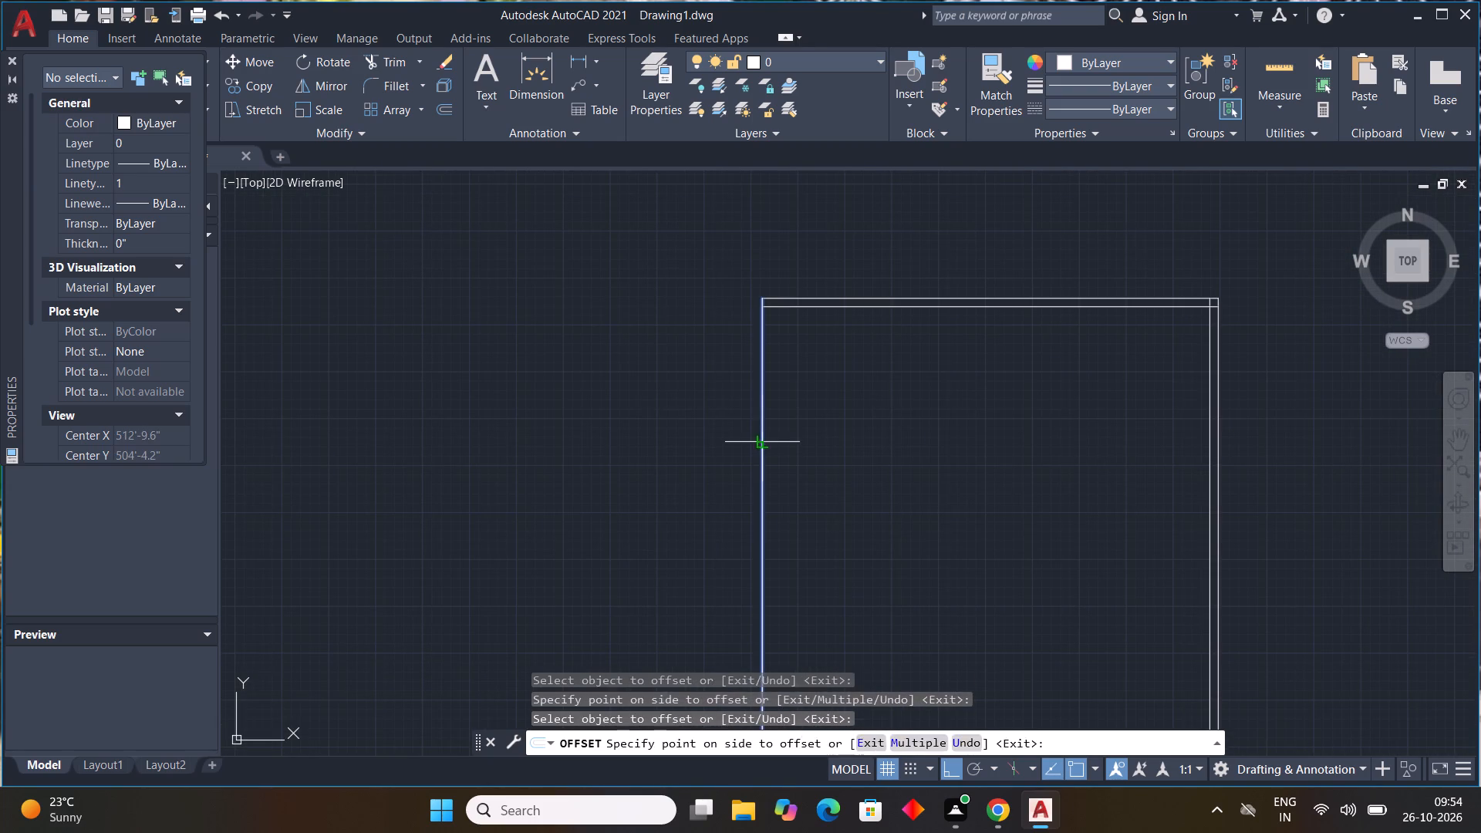
{"action": "left_click", "coordinate": [840, 443]}
{"action": "middle_click_drag", "start_coordinate": [920, 485], "coordinate": [737, 265]}
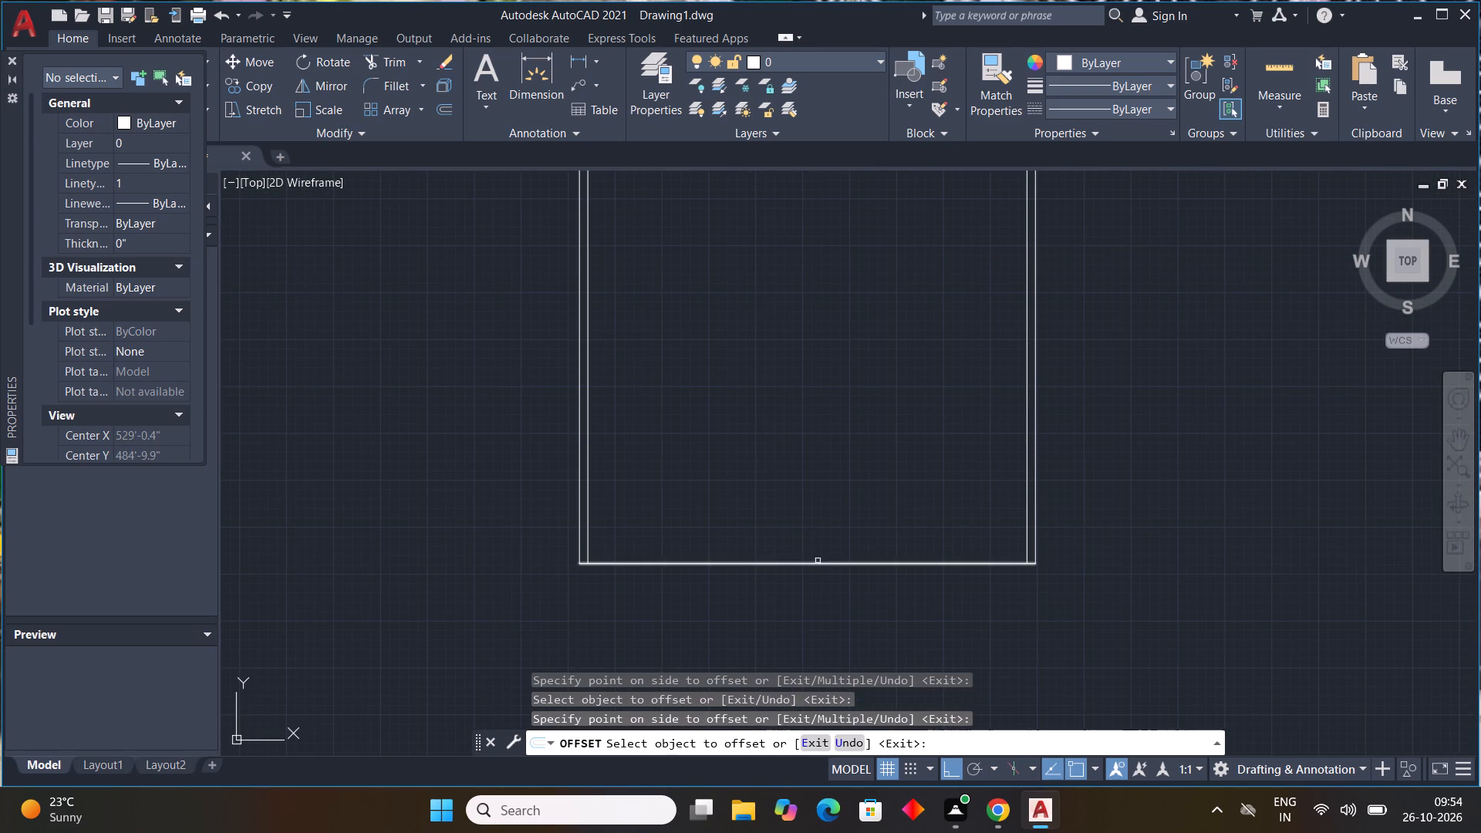
{"action": "left_click", "coordinate": [817, 563]}
{"action": "left_click", "coordinate": [808, 504]}
{"action": "key", "text": "Escape"}
{"action": "key", "text": "Escape"}
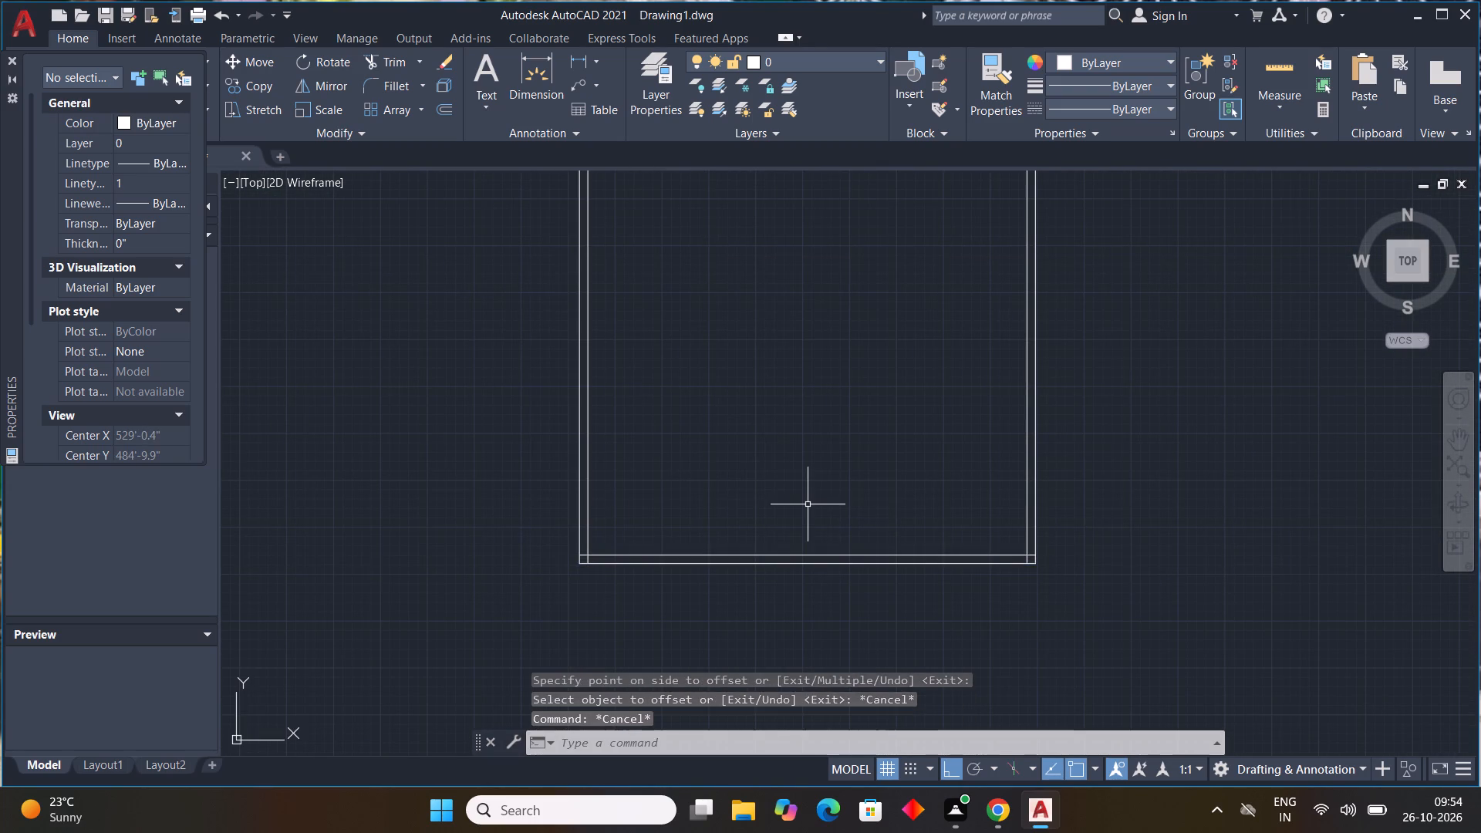
{"action": "key", "text": "Escape"}
{"action": "key", "text": "Escape"}
Trim the overlapping ends of the inner wall lines at the bottom-left and bottom-right corners of the outline.
{"action": "scroll", "coordinate": [873, 495], "scroll_direction": "down", "scroll_amount": 2}
{"action": "middle_click_drag", "start_coordinate": [872, 498], "coordinate": [821, 560]}
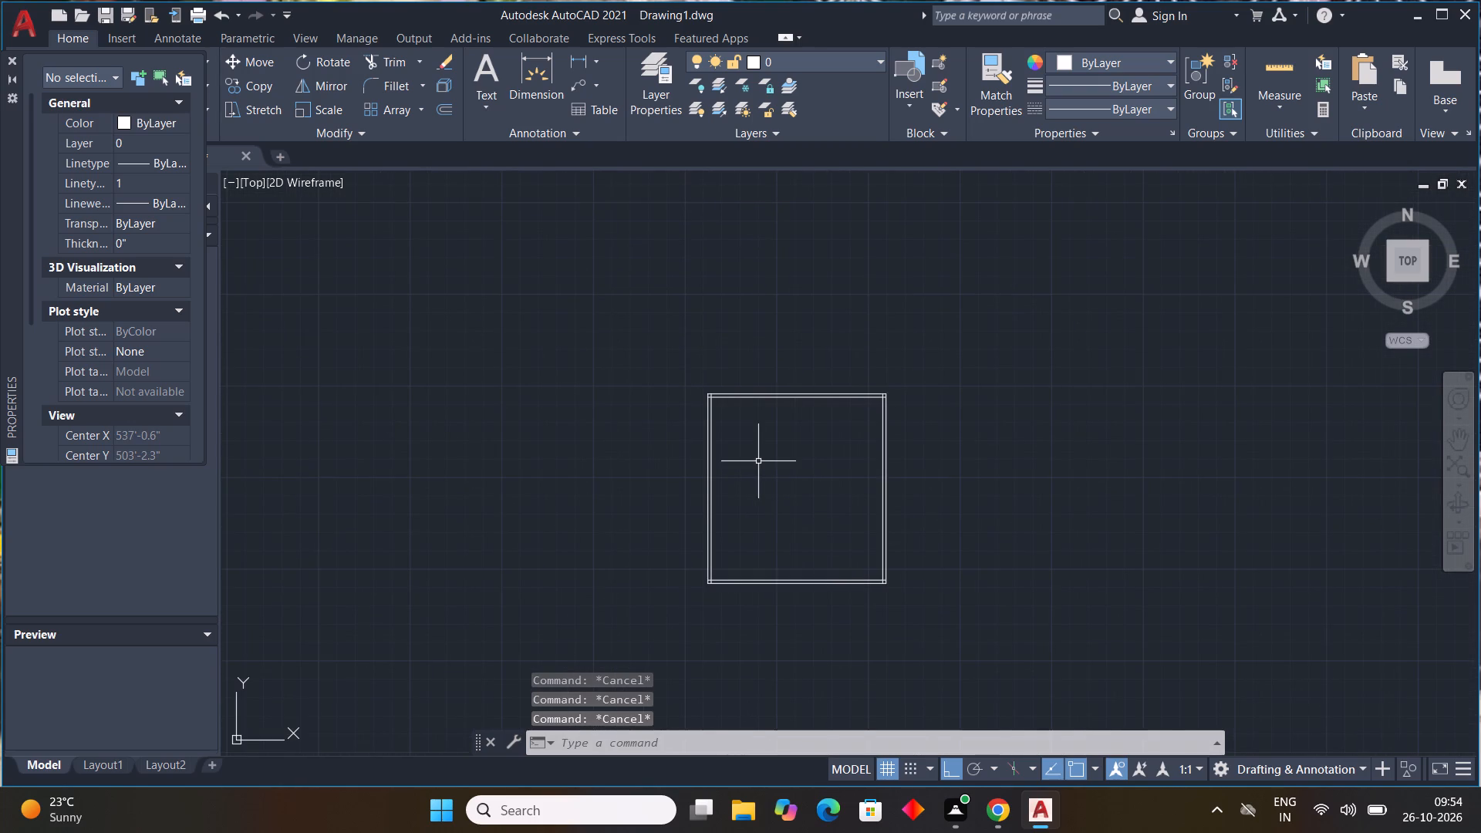
{"action": "type", "text": "tr"}
{"action": "key", "text": "space"}
{"action": "scroll", "coordinate": [728, 578], "scroll_direction": "up", "scroll_amount": 4}
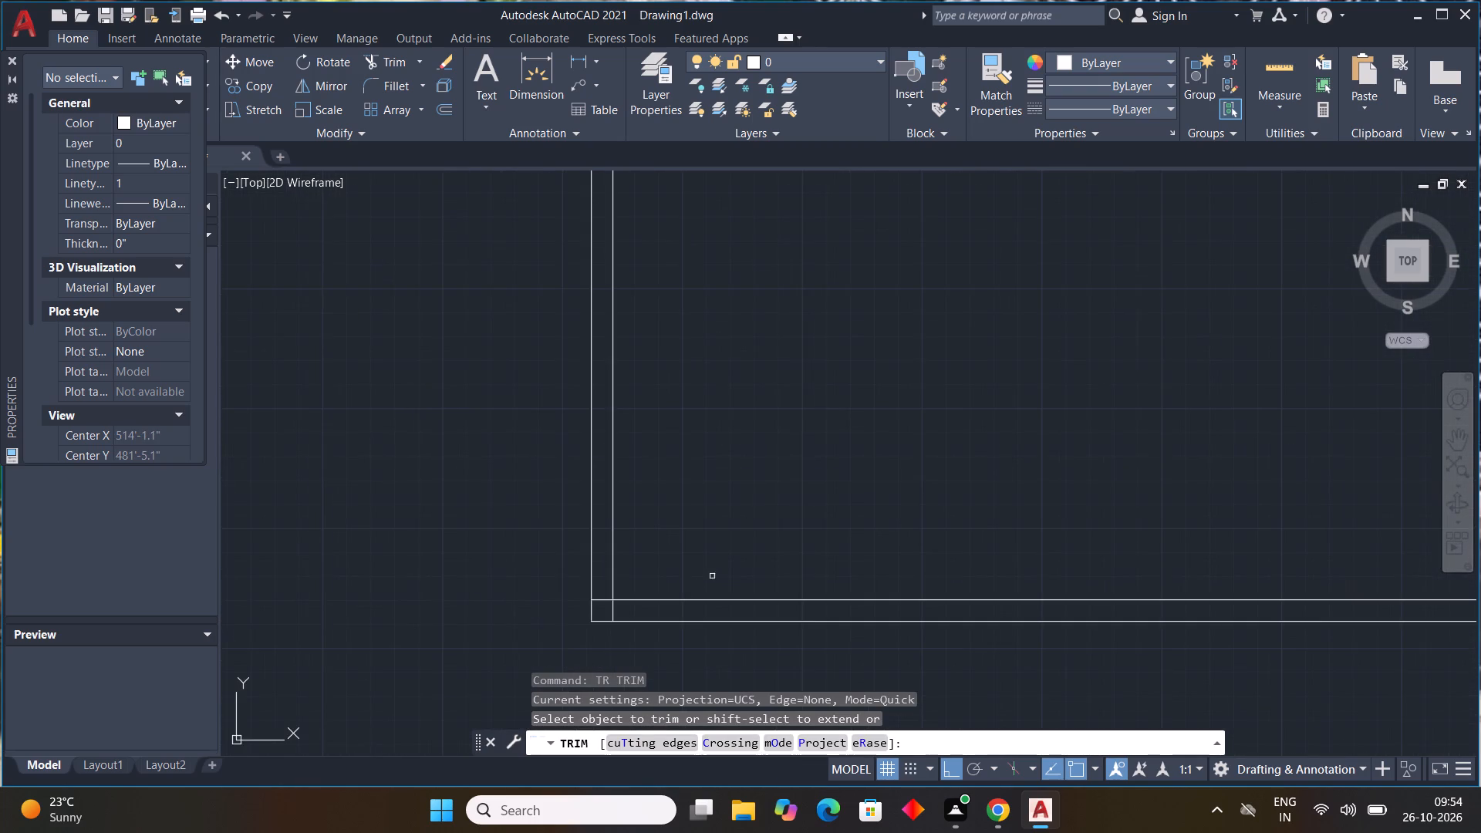
{"action": "middle_click_drag", "start_coordinate": [673, 602], "coordinate": [707, 505]}
{"action": "scroll", "coordinate": [633, 463], "scroll_direction": "up", "scroll_amount": 3}
{"action": "scroll", "coordinate": [656, 562], "scroll_direction": "down", "scroll_amount": 1}
{"action": "middle_click_drag", "start_coordinate": [655, 557], "coordinate": [646, 482]}
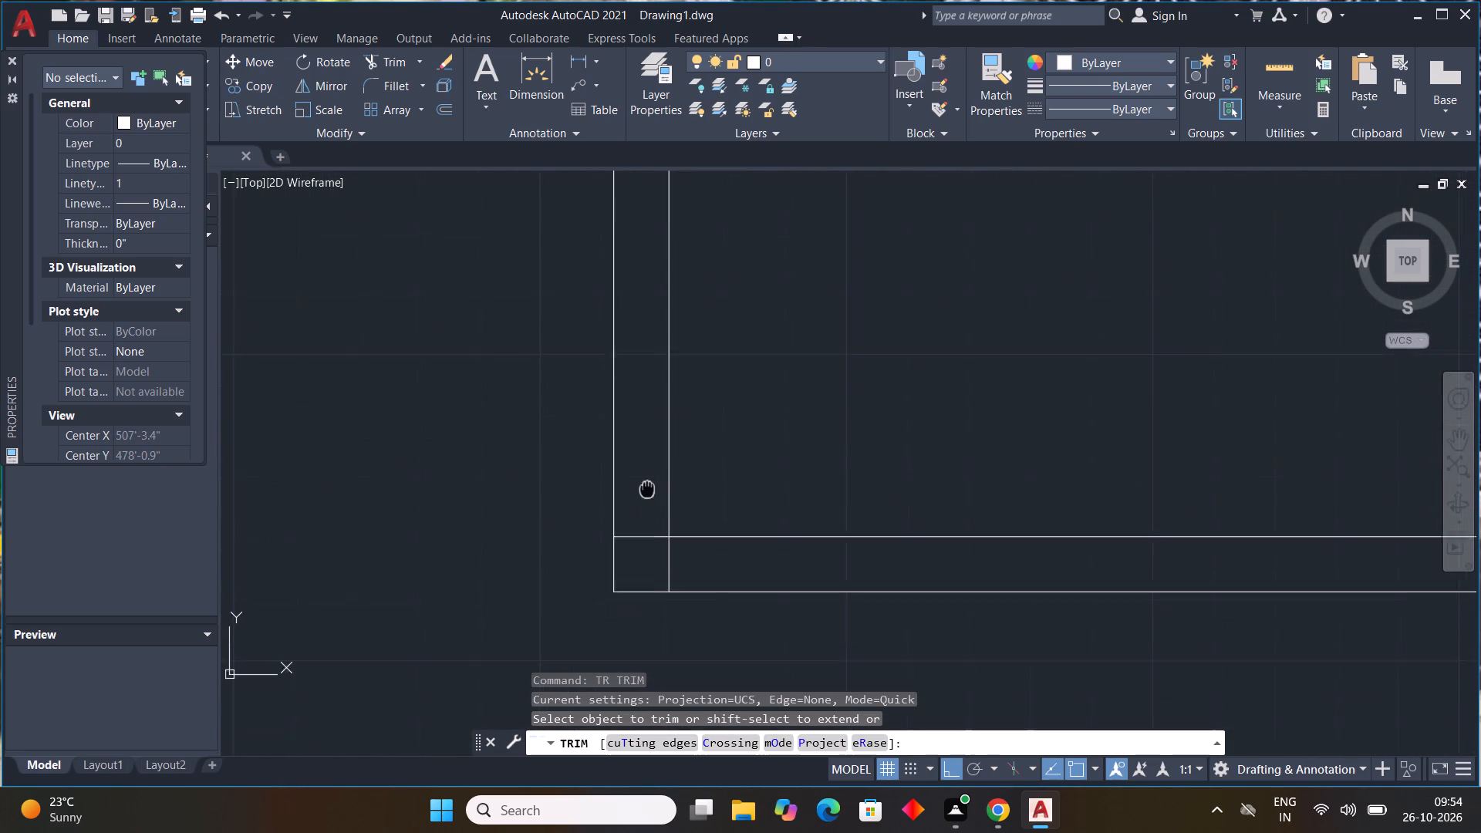
{"action": "middle_click_drag", "start_coordinate": [646, 482], "coordinate": [643, 470]}
{"action": "left_click_drag", "start_coordinate": [640, 504], "coordinate": [687, 545]}
{"action": "scroll", "coordinate": [705, 551], "scroll_direction": "down", "scroll_amount": 3}
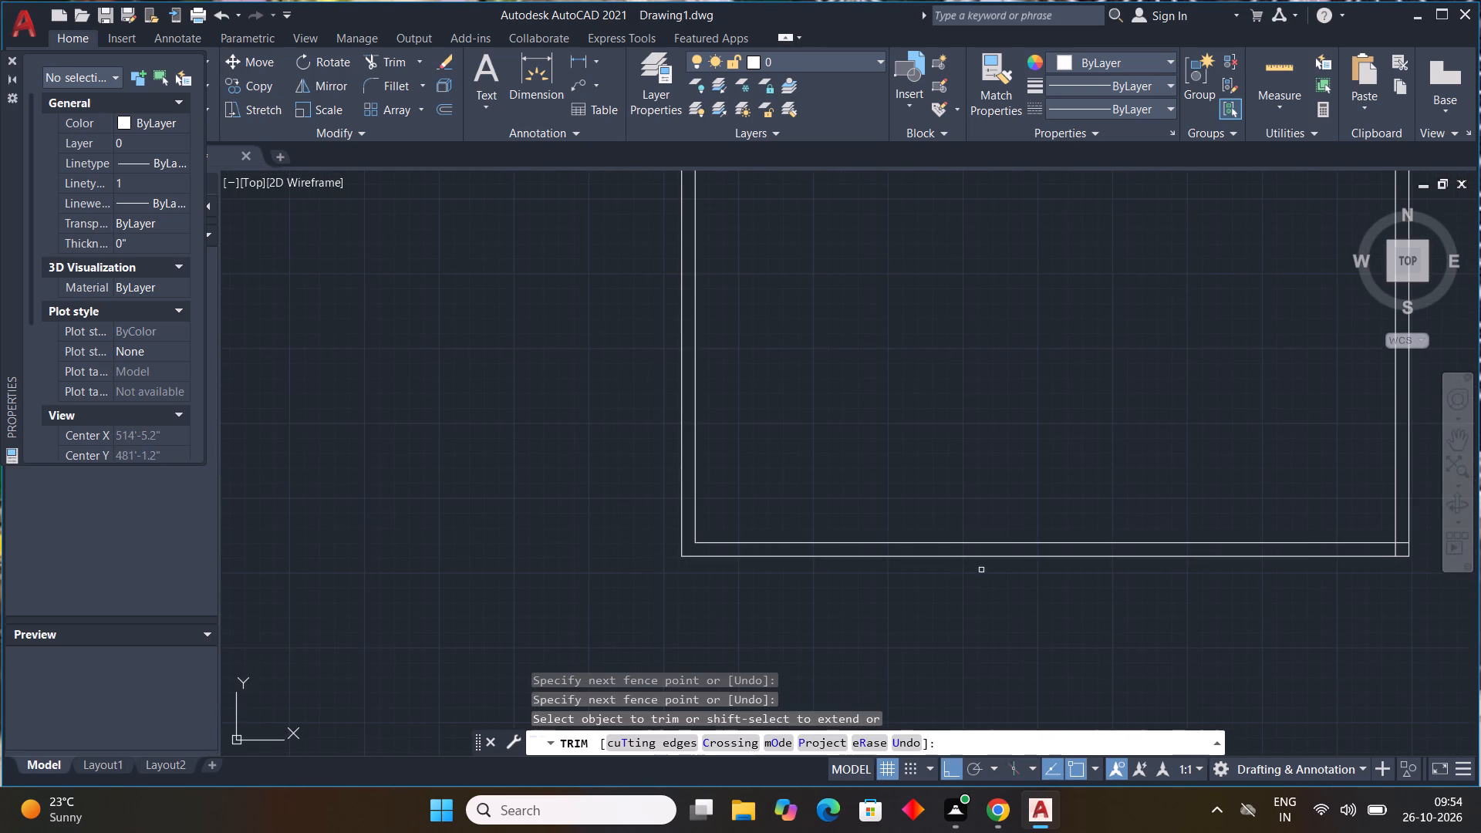
{"action": "middle_click_drag", "start_coordinate": [1251, 622], "coordinate": [771, 595]}
{"action": "scroll", "coordinate": [891, 528], "scroll_direction": "up", "scroll_amount": 3}
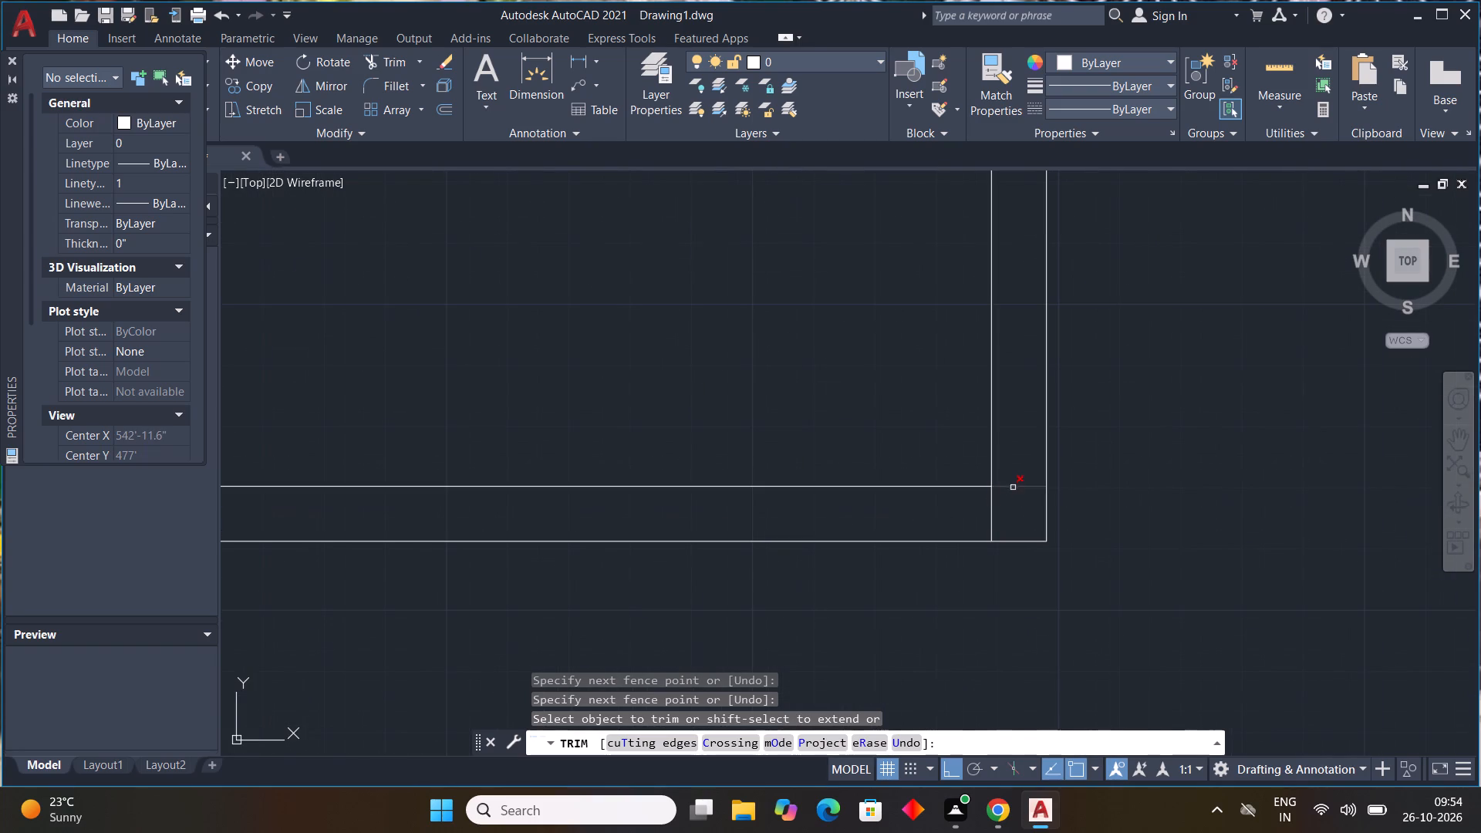
{"action": "left_click_drag", "start_coordinate": [1017, 482], "coordinate": [967, 514]}
Trim the overlapping ends of the inner wall lines at the top-right and top-left corners of the outline.
{"action": "scroll", "coordinate": [1134, 515], "scroll_direction": "down", "scroll_amount": 4}
{"action": "middle_click_drag", "start_coordinate": [1162, 464], "coordinate": [1082, 737]}
{"action": "middle_click_drag", "start_coordinate": [1083, 738], "coordinate": [1091, 732]}
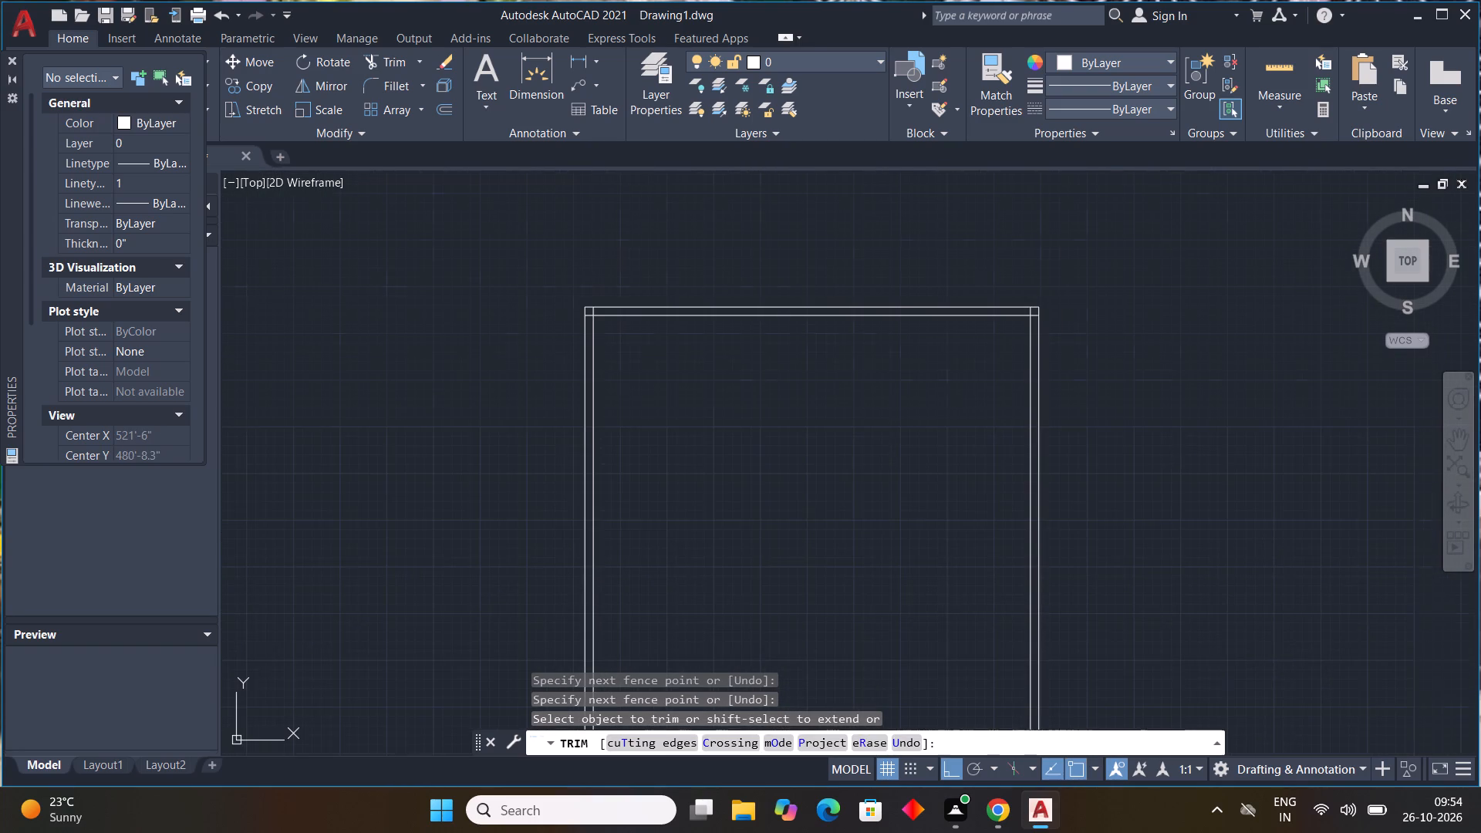
{"action": "scroll", "coordinate": [1017, 304], "scroll_direction": "up", "scroll_amount": 4}
{"action": "left_click_drag", "start_coordinate": [1122, 386], "coordinate": [1121, 377]}
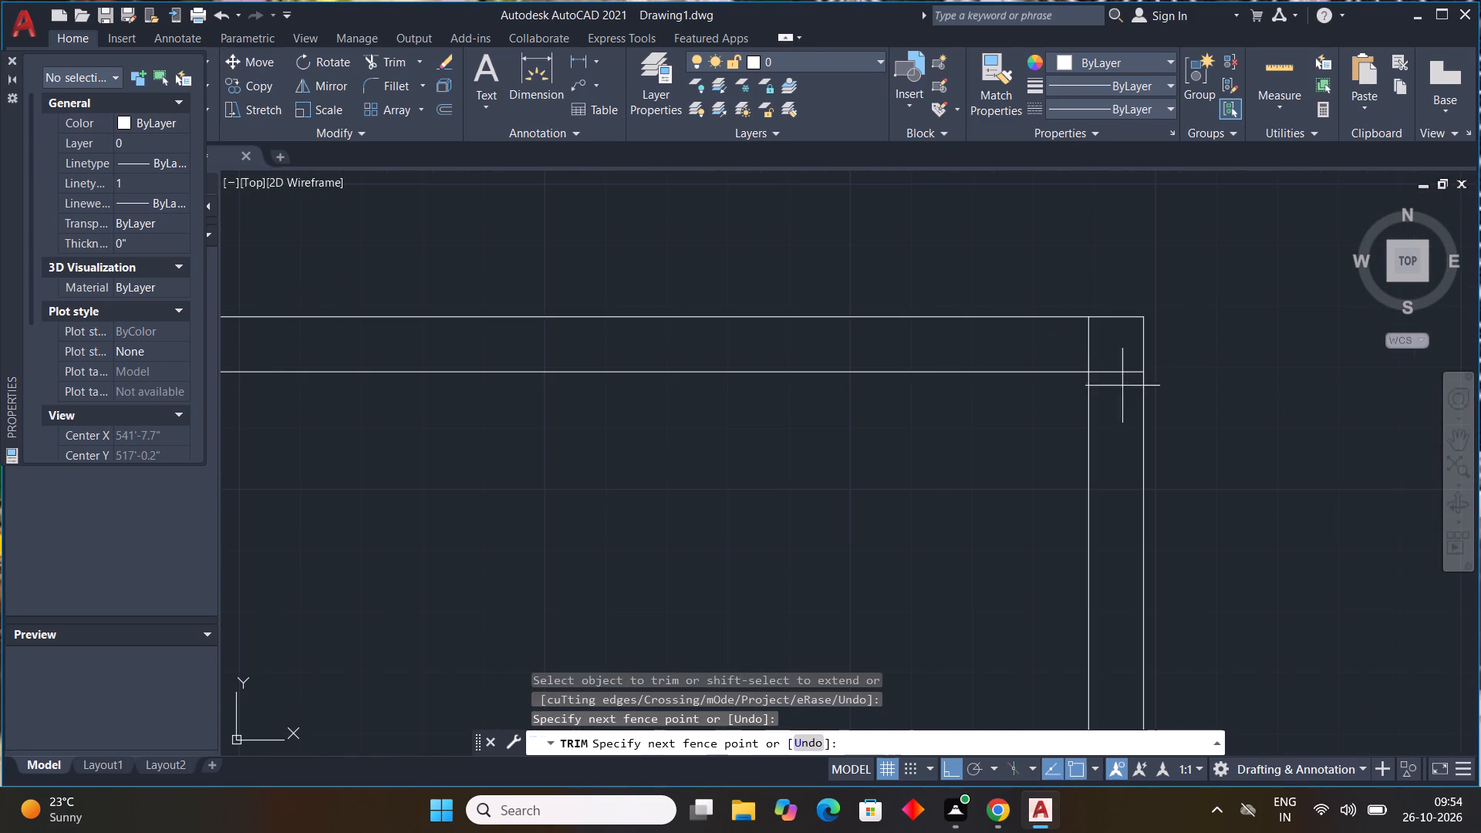
{"action": "left_click_drag", "start_coordinate": [1121, 377], "coordinate": [1056, 333]}
{"action": "scroll", "coordinate": [1098, 346], "scroll_direction": "down", "scroll_amount": 4}
{"action": "scroll", "coordinate": [615, 349], "scroll_direction": "up", "scroll_amount": 2}
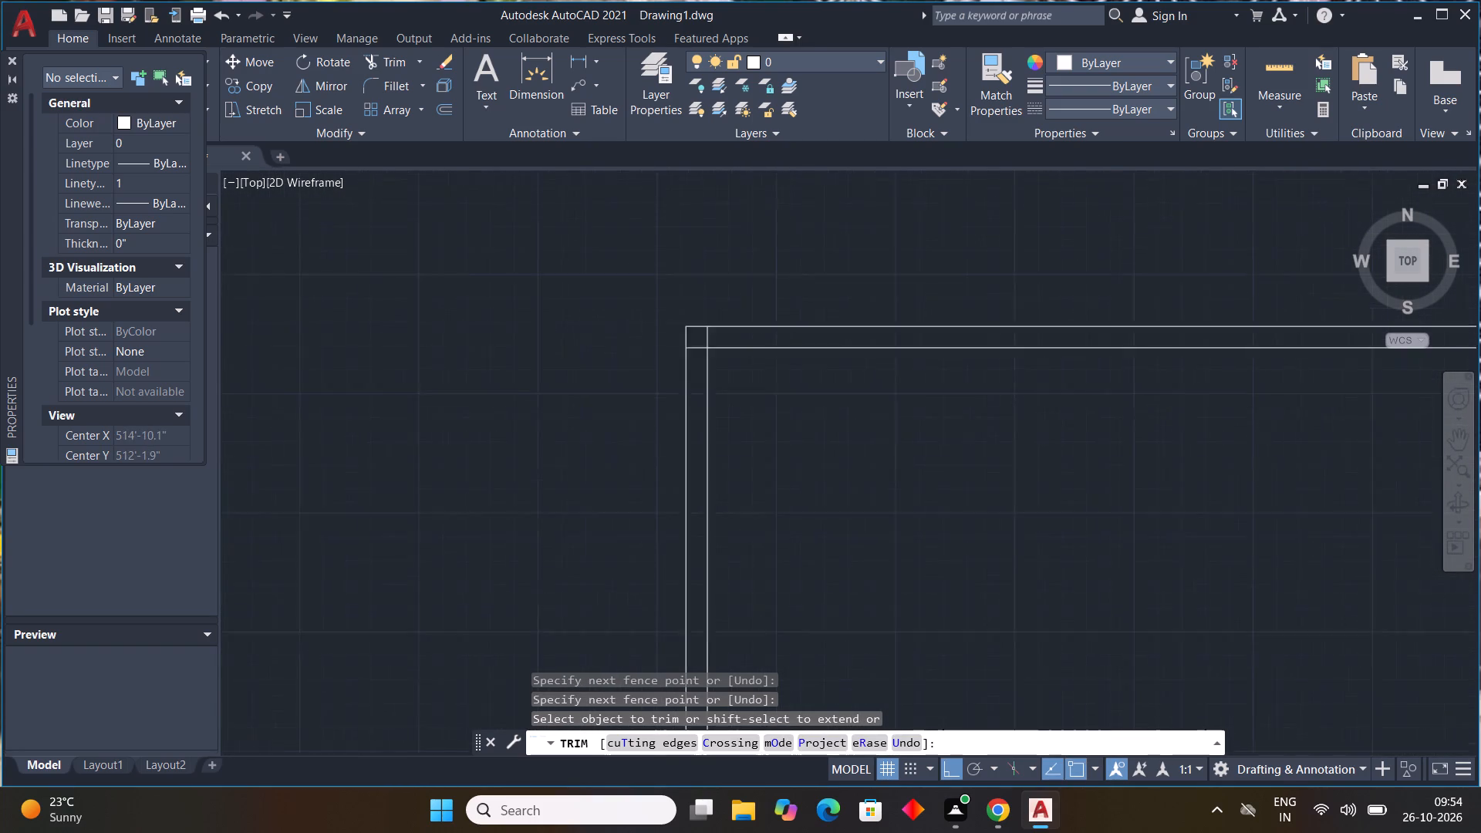
{"action": "scroll", "coordinate": [656, 364], "scroll_direction": "up", "scroll_amount": 1}
{"action": "middle_click_drag", "start_coordinate": [735, 337], "coordinate": [680, 435]}
{"action": "middle_click", "coordinate": [680, 435]}
{"action": "scroll", "coordinate": [684, 427], "scroll_direction": "up", "scroll_amount": 3}
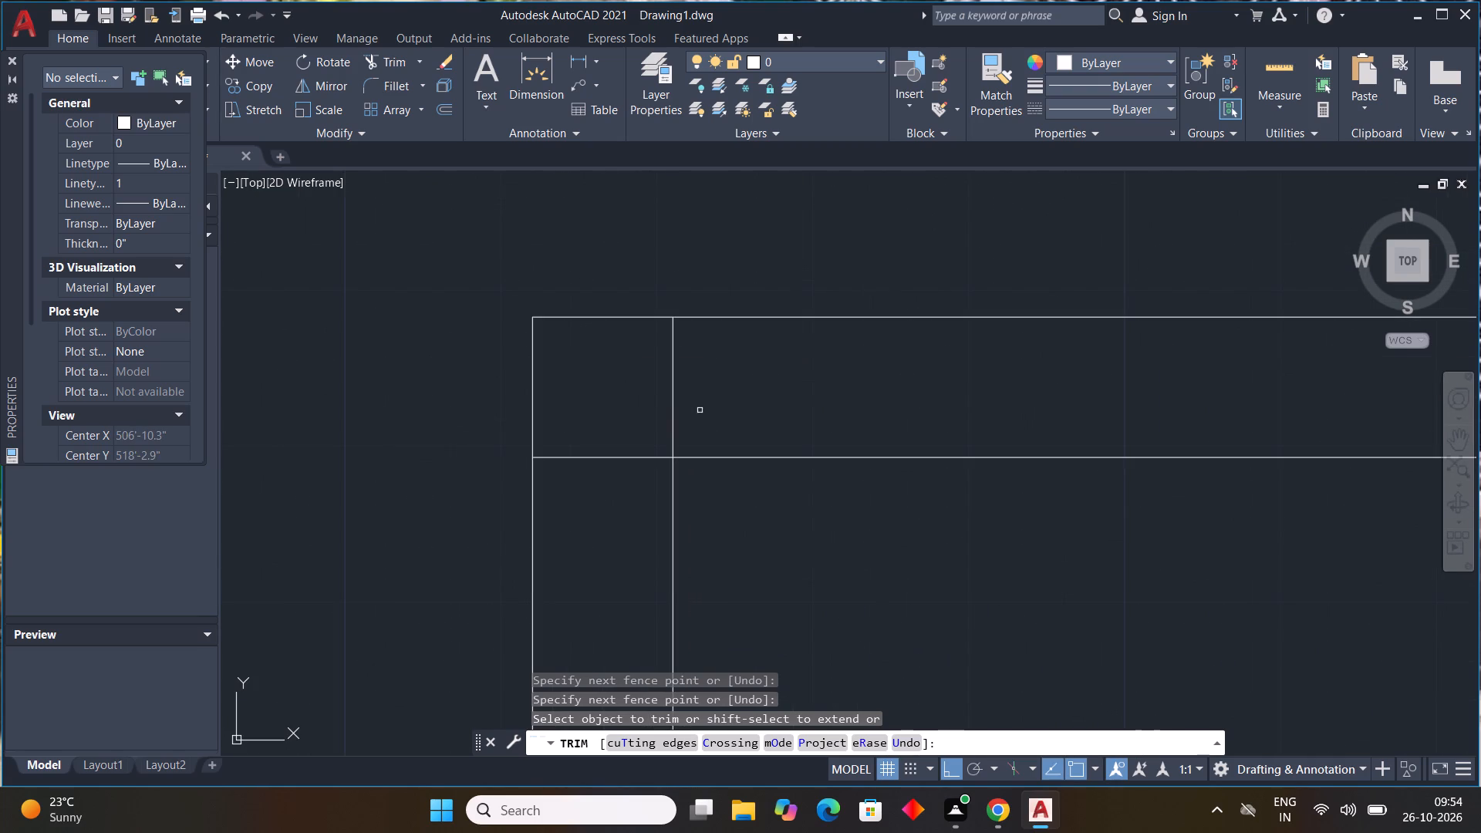
{"action": "left_click_drag", "start_coordinate": [701, 403], "coordinate": [619, 495]}
{"action": "key", "text": "Escape"}
{"action": "key", "text": "Escape"}
{"action": "key", "text": "Escape"}
{"action": "key", "text": "Escape"}
{"action": "key", "text": "Escape"}
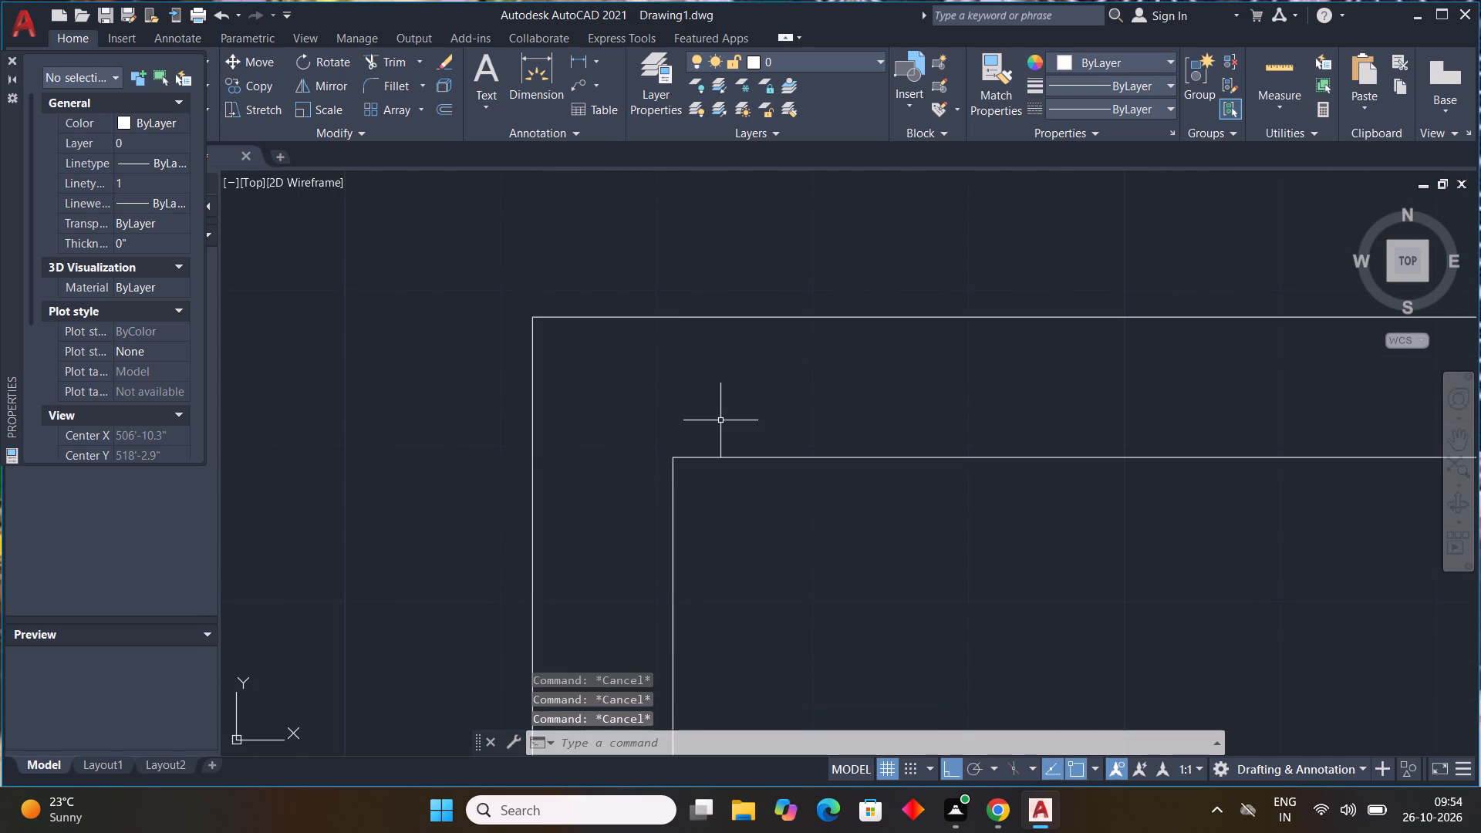
Offset the inner line of the top wall 6' downward into the plan.
{"action": "scroll", "coordinate": [748, 414], "scroll_direction": "down", "scroll_amount": 3}
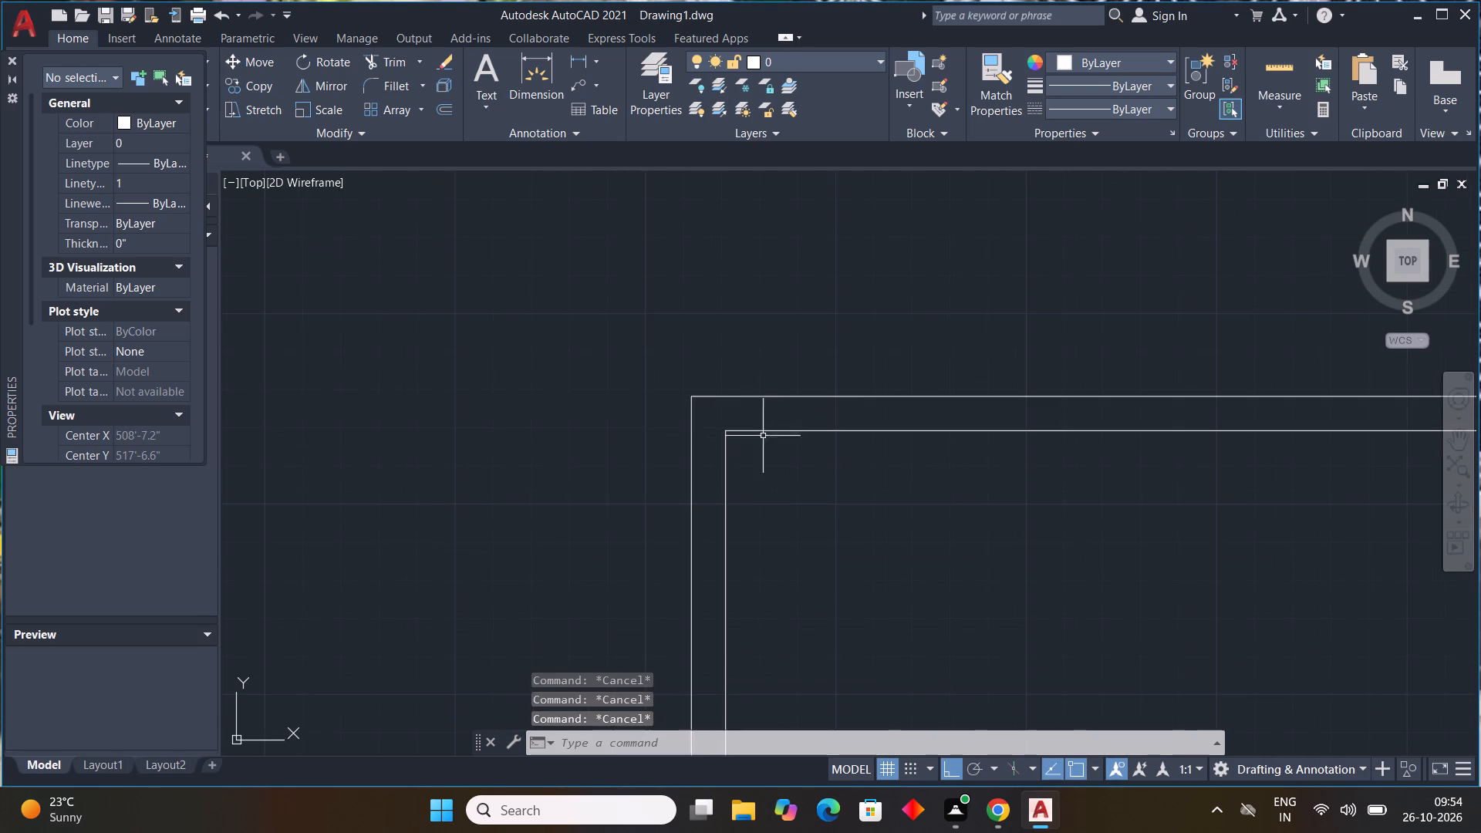
{"action": "middle_click_drag", "start_coordinate": [953, 492], "coordinate": [565, 417]}
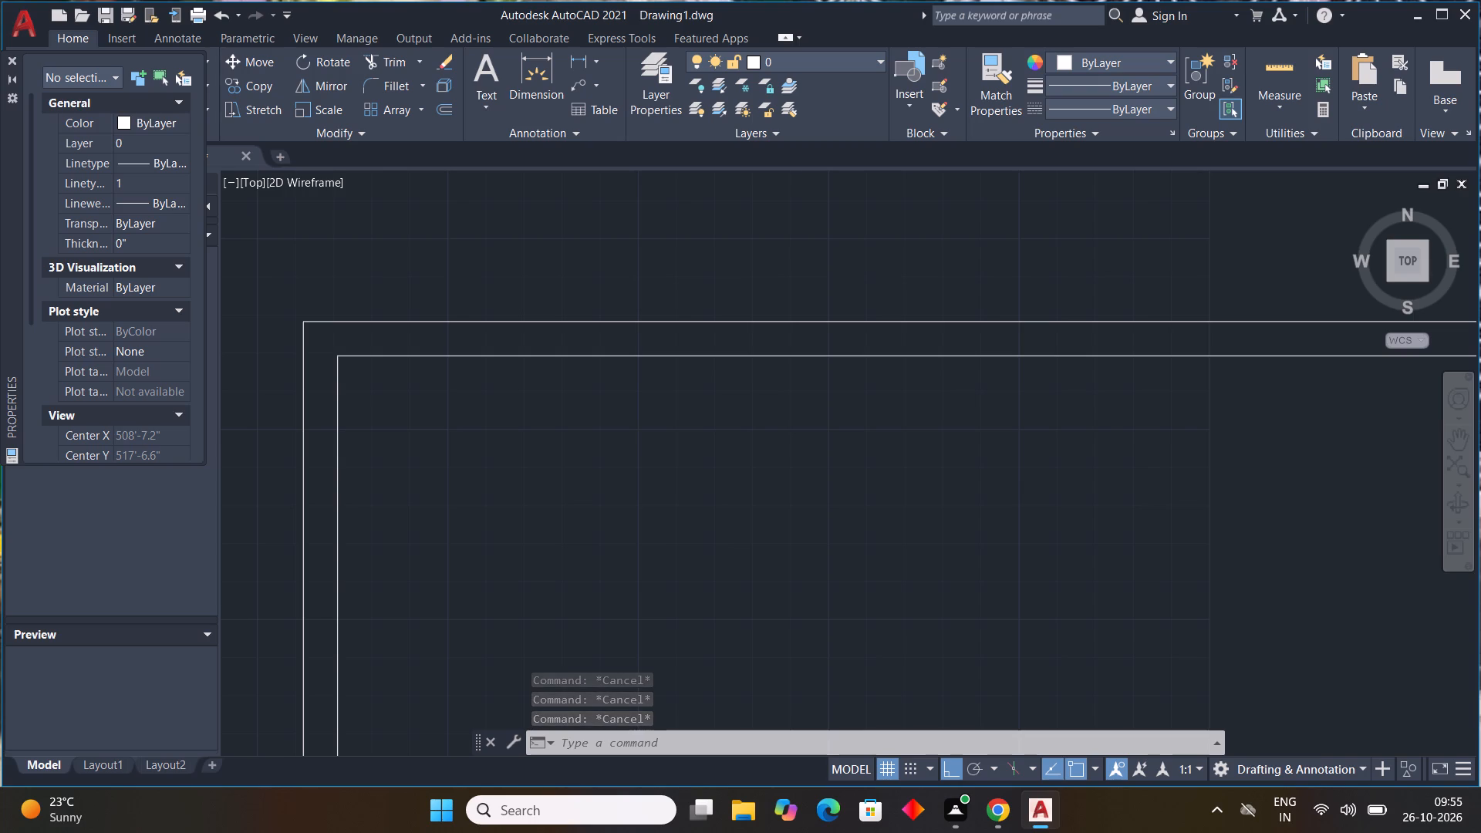
{"action": "middle_click_drag", "start_coordinate": [565, 417], "coordinate": [649, 382]}
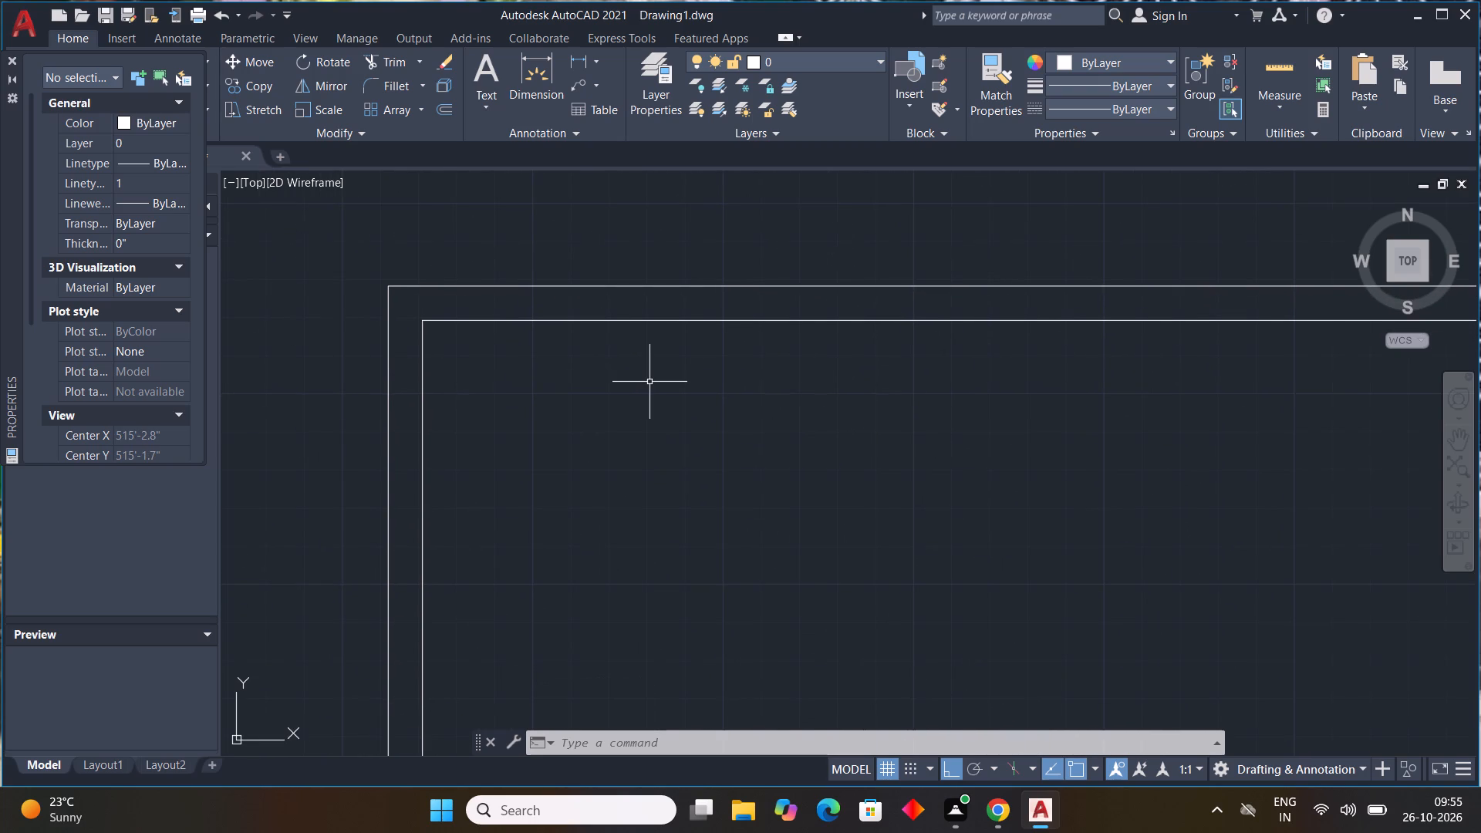
{"action": "scroll", "coordinate": [649, 400], "scroll_direction": "down", "scroll_amount": 2}
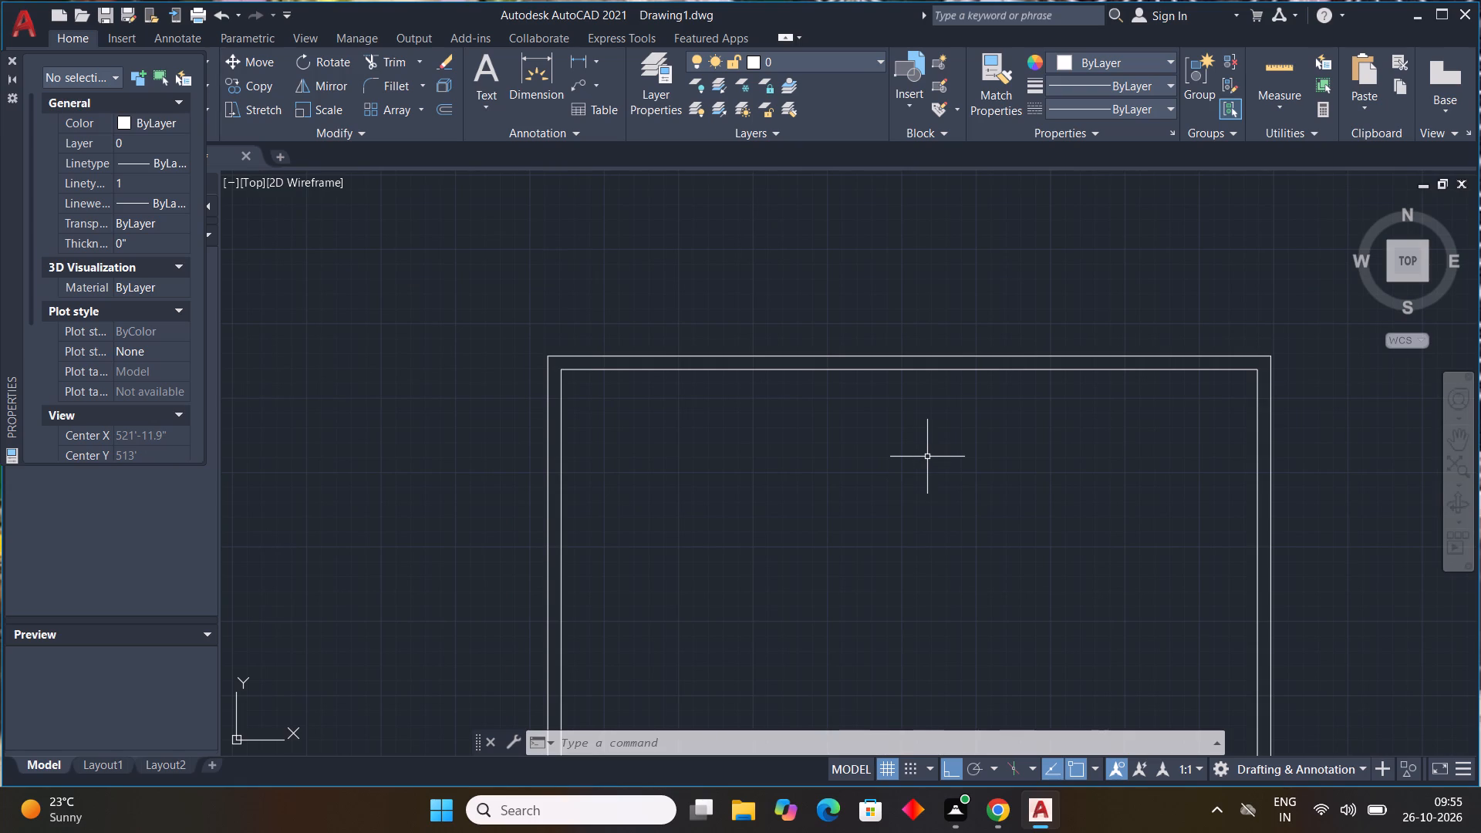
{"action": "type", "text": "off"}
{"action": "key", "text": "space"}
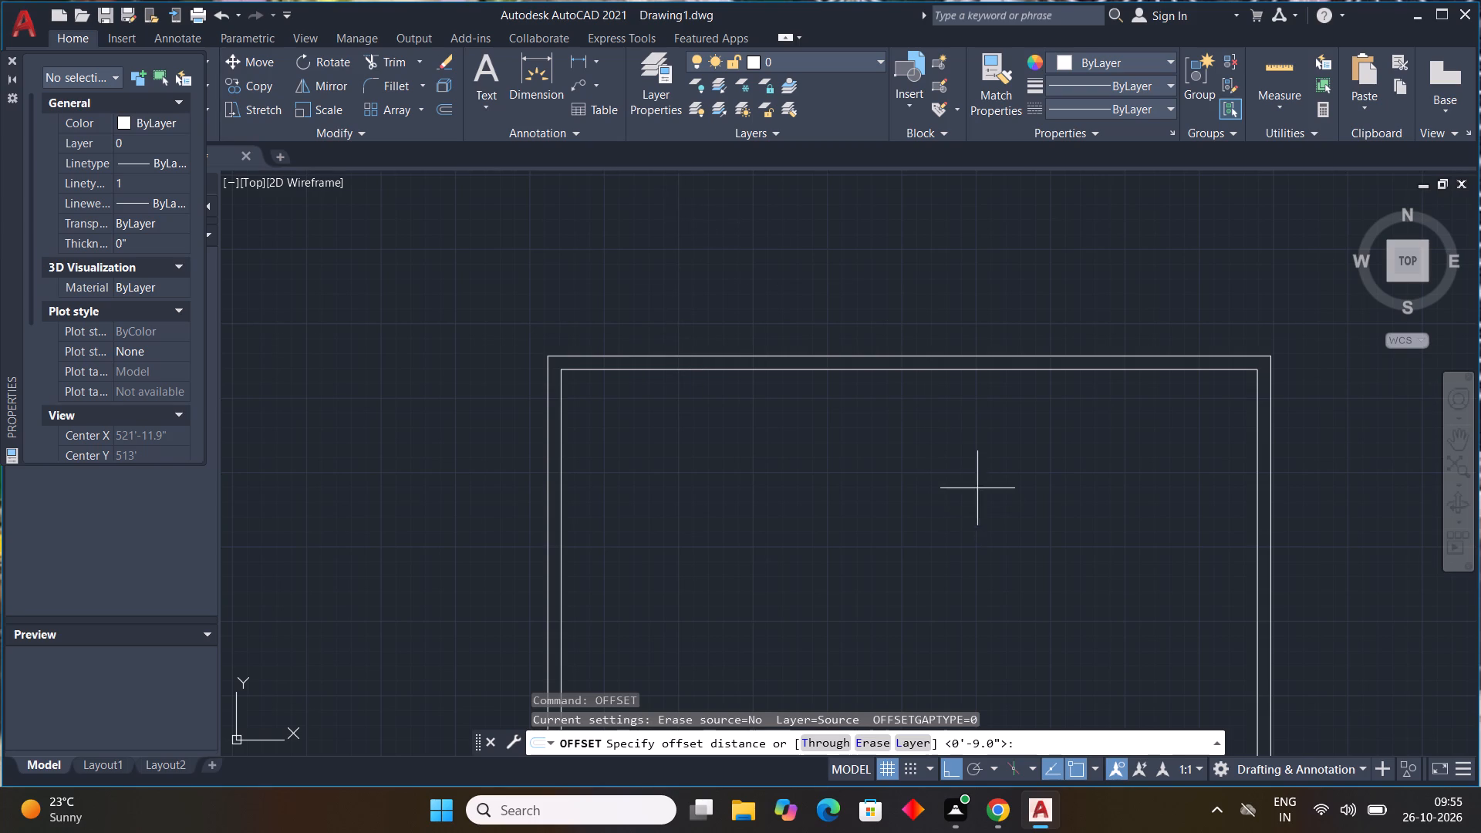
{"action": "middle_click_drag", "start_coordinate": [977, 476], "coordinate": [807, 390]}
{"action": "scroll", "coordinate": [882, 406], "scroll_direction": "down", "scroll_amount": 2}
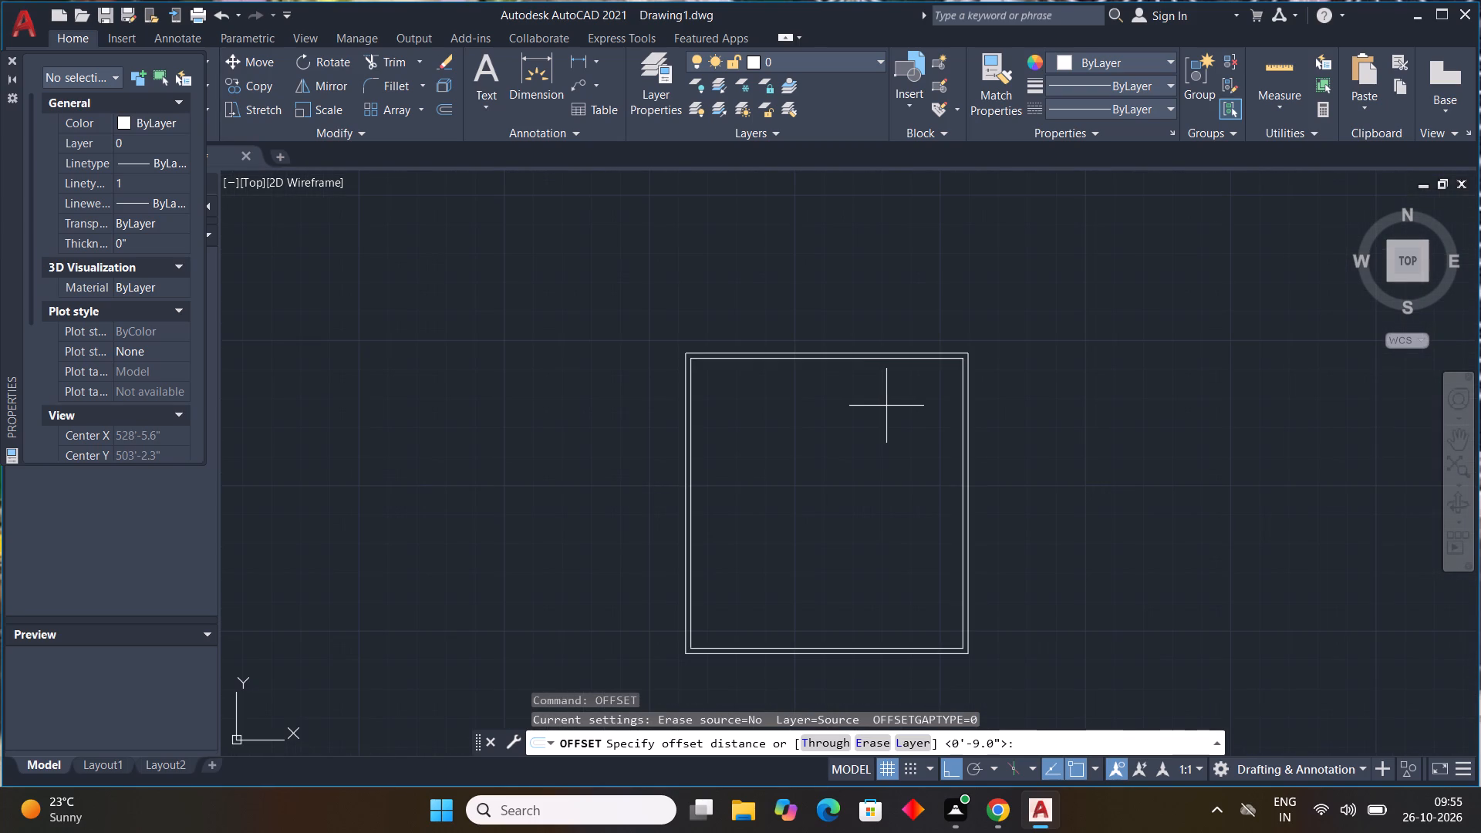
{"action": "type", "text": "6'"}
{"action": "key", "text": "Return"}
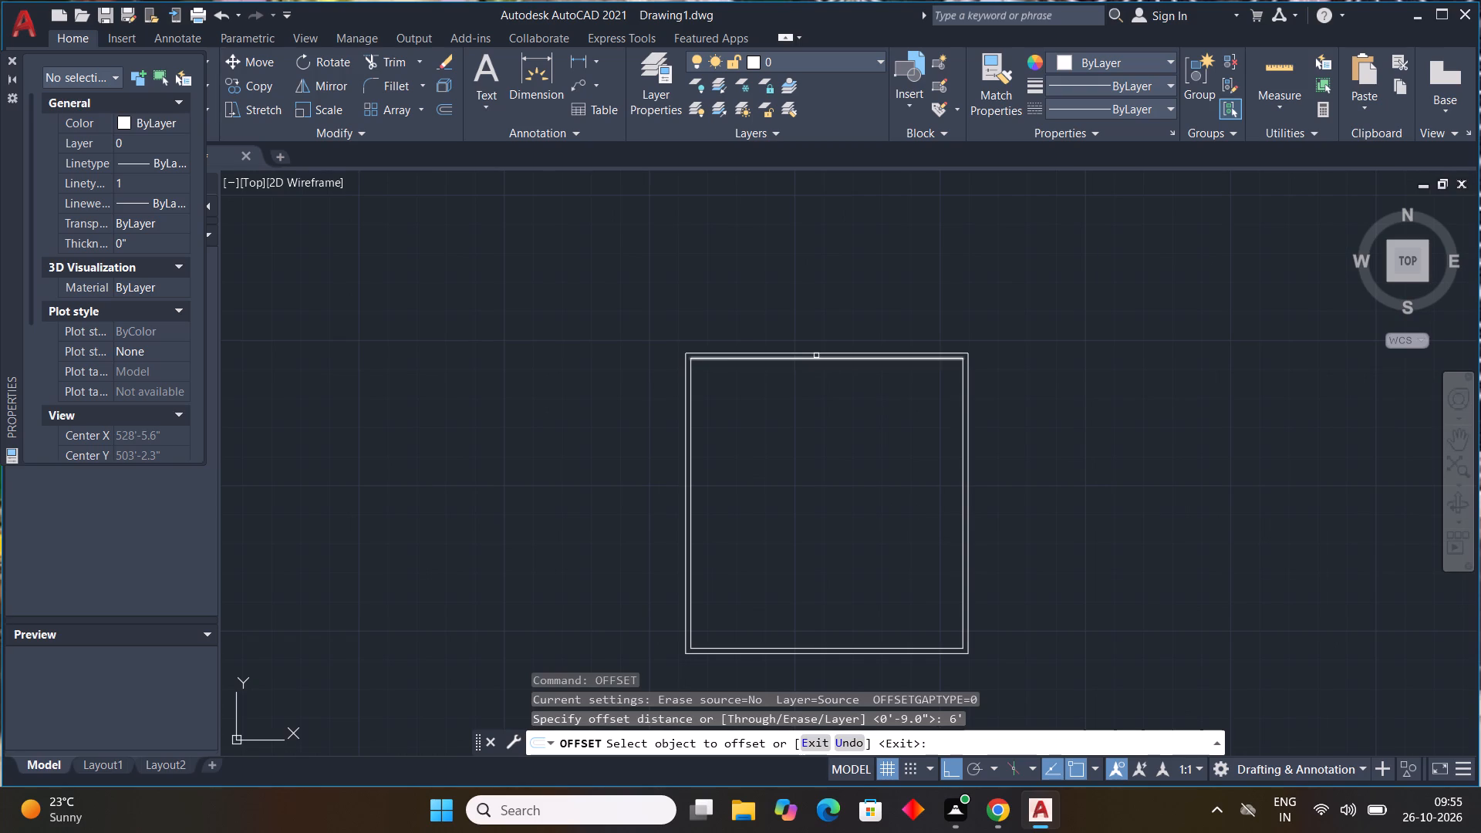
{"action": "left_click", "coordinate": [817, 360]}
{"action": "left_click_drag", "start_coordinate": [818, 446], "coordinate": [818, 448]}
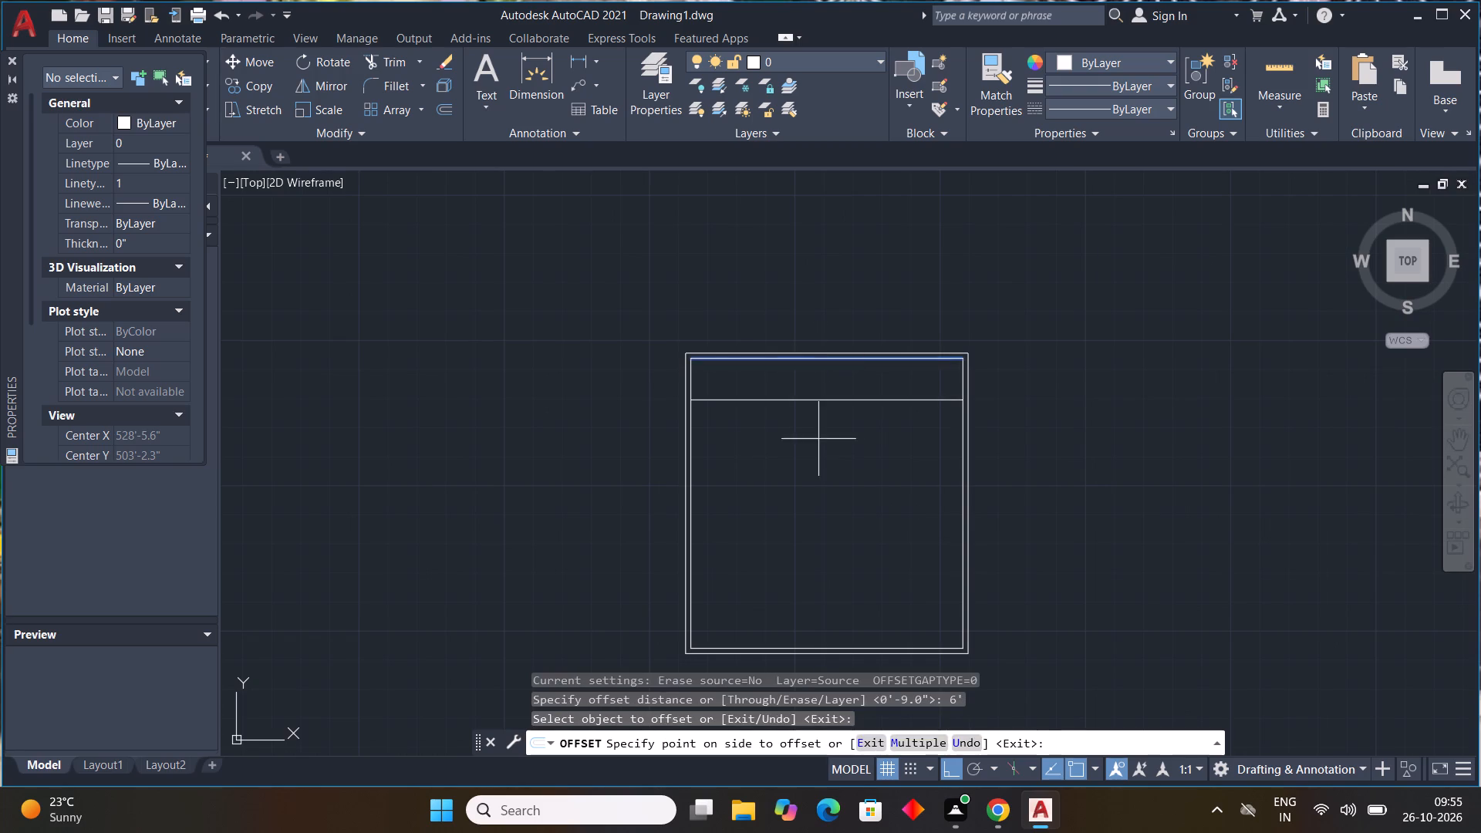
{"action": "left_click_drag", "start_coordinate": [818, 448], "coordinate": [823, 475]}
{"action": "key", "text": "Escape"}
{"action": "key", "text": "Escape"}
{"action": "key", "text": "Escape"}
{"action": "key", "text": "Escape"}
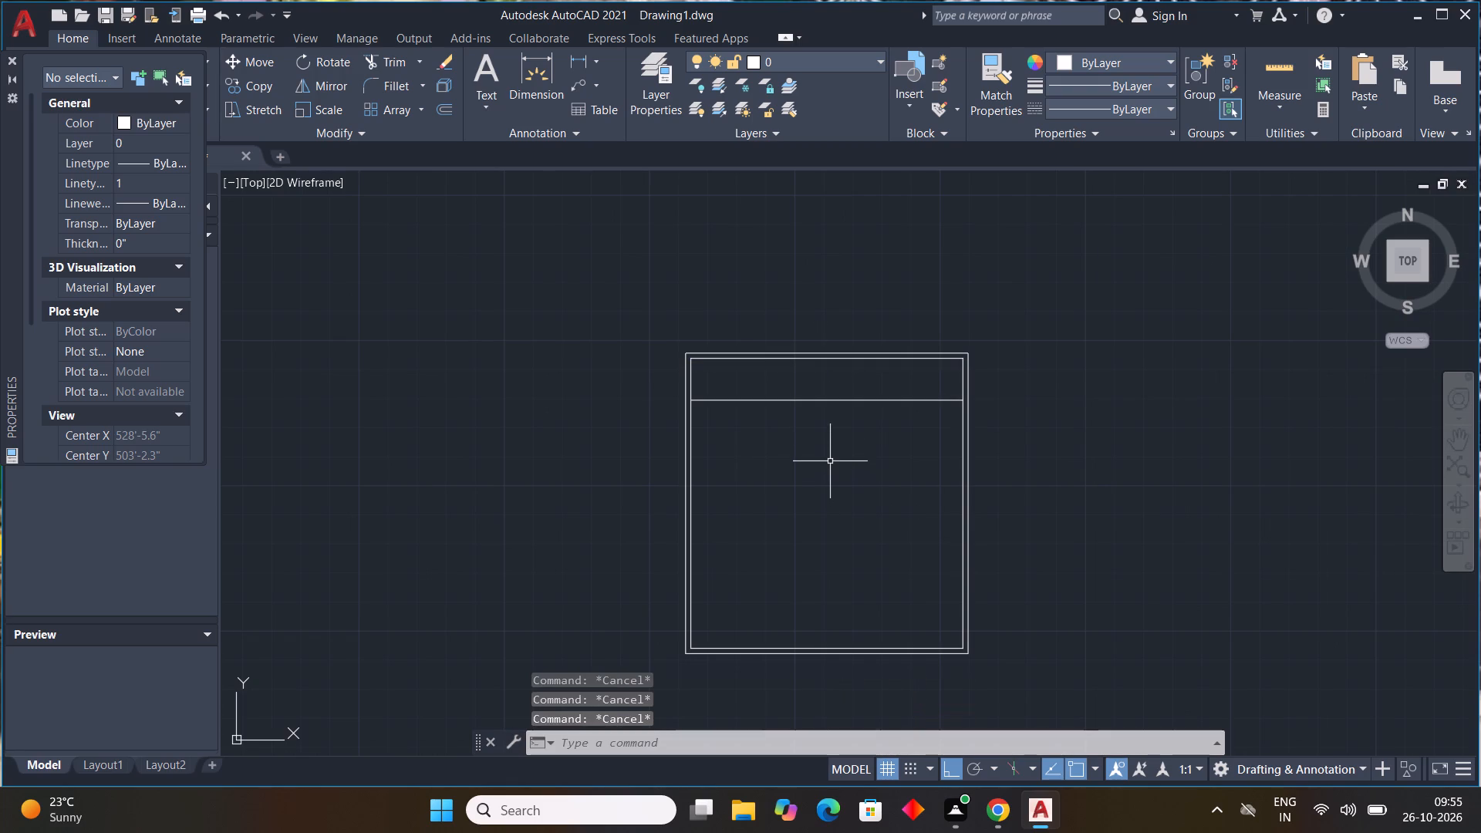
Offset the new horizontal interior line 4.5" downward to give the partition its thickness.
{"action": "key", "text": "space"}
{"action": "type", "text": "4.5\""}
{"action": "key", "text": "Return"}
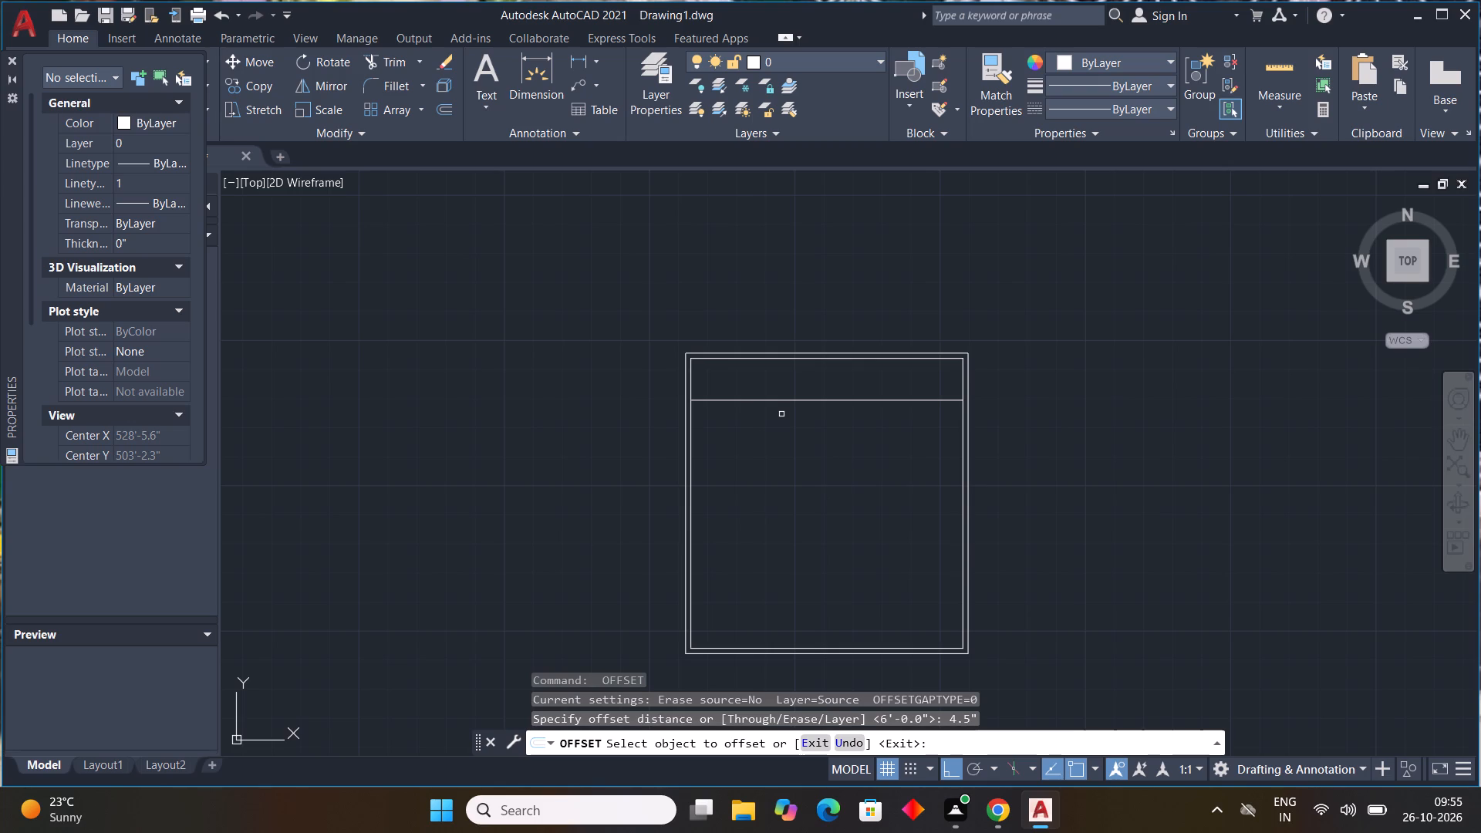
{"action": "left_click", "coordinate": [800, 400]}
{"action": "left_click", "coordinate": [794, 439]}
{"action": "key", "text": "Escape"}
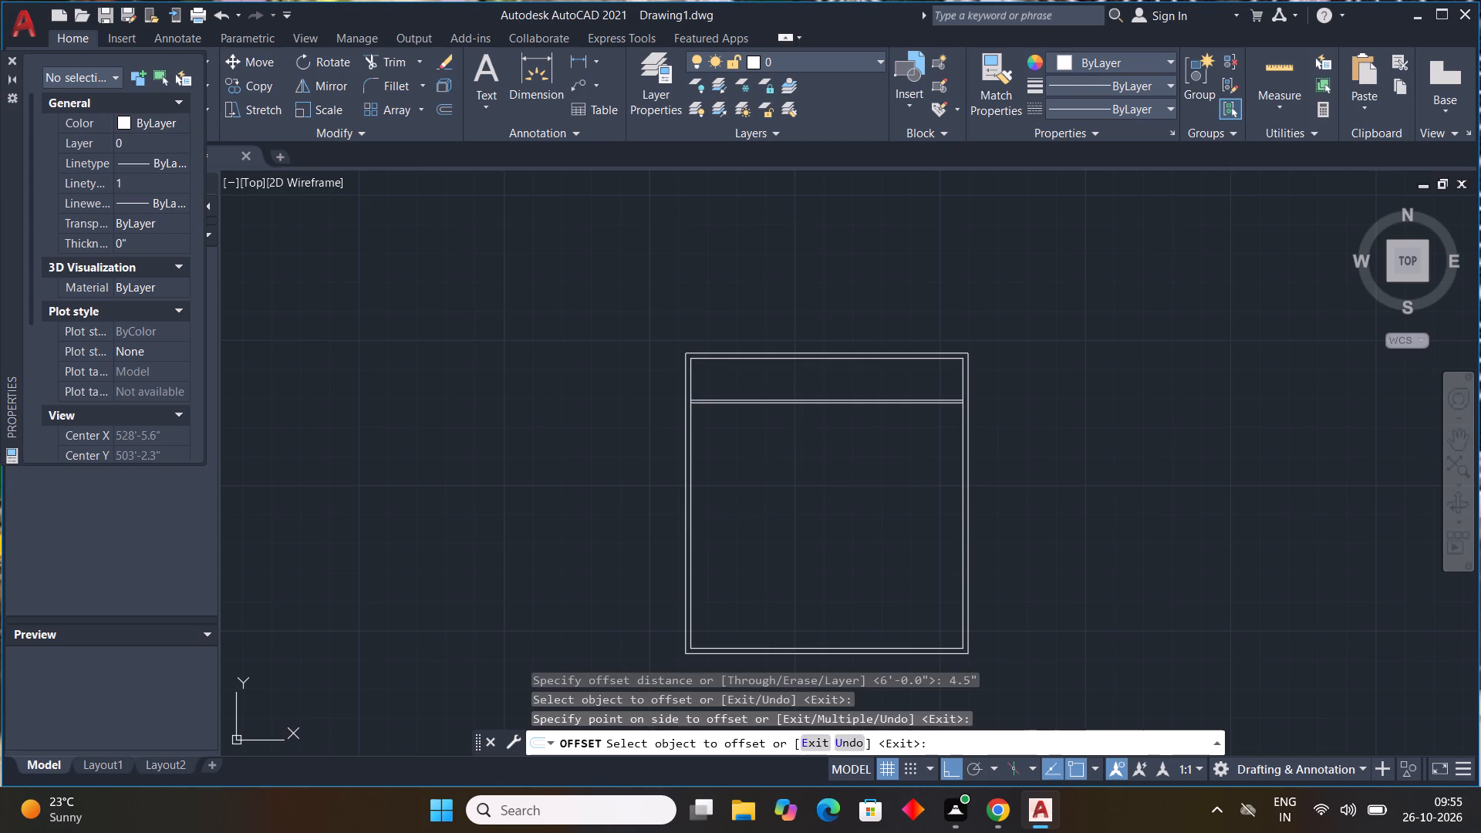
{"action": "key", "text": "Escape"}
{"action": "key", "text": "Escape"}
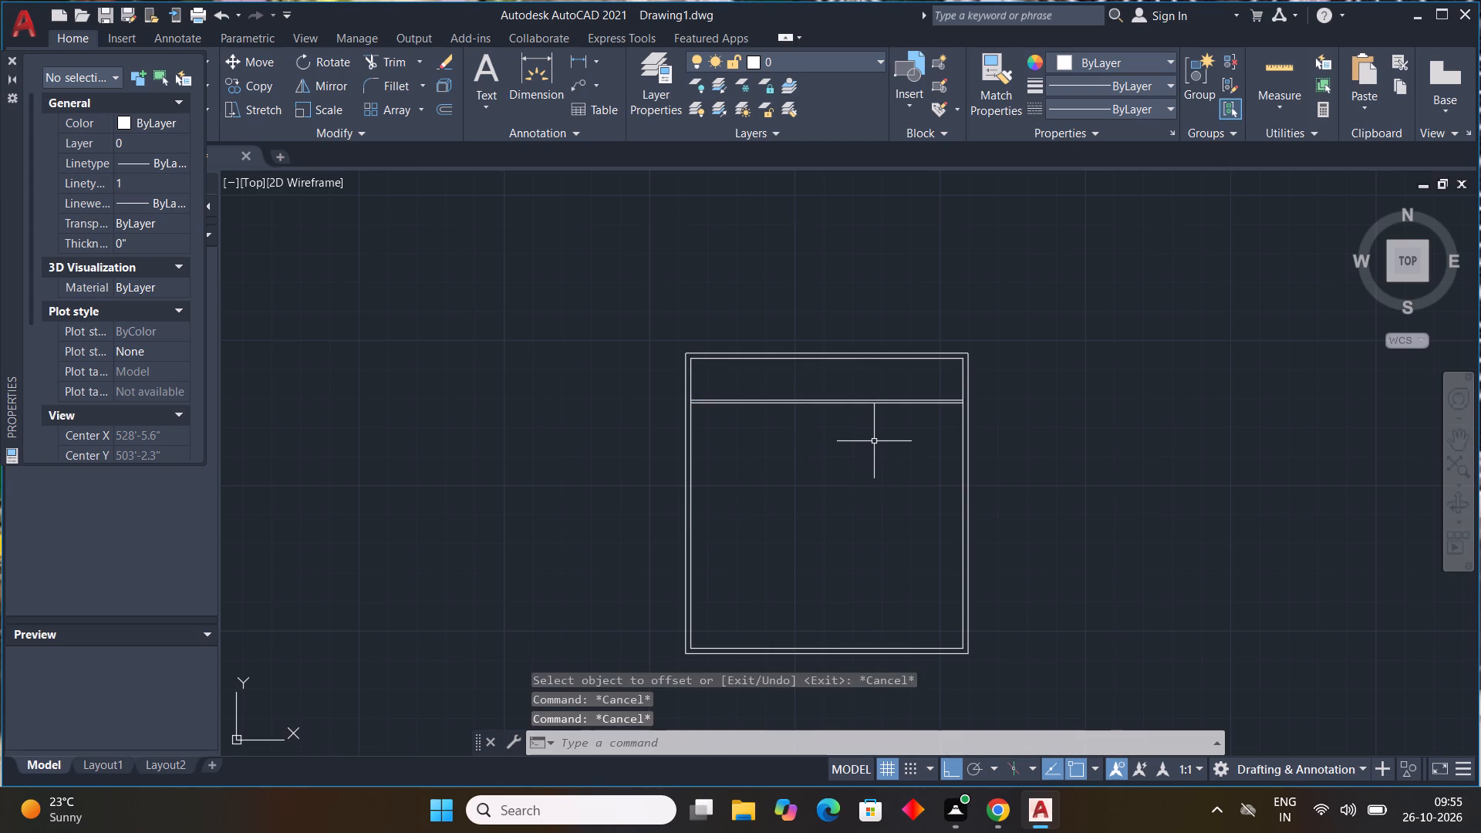
Trim the right wall's inner line between the two lines of the upper partition.
{"action": "middle_click_drag", "start_coordinate": [872, 442], "coordinate": [852, 470]}
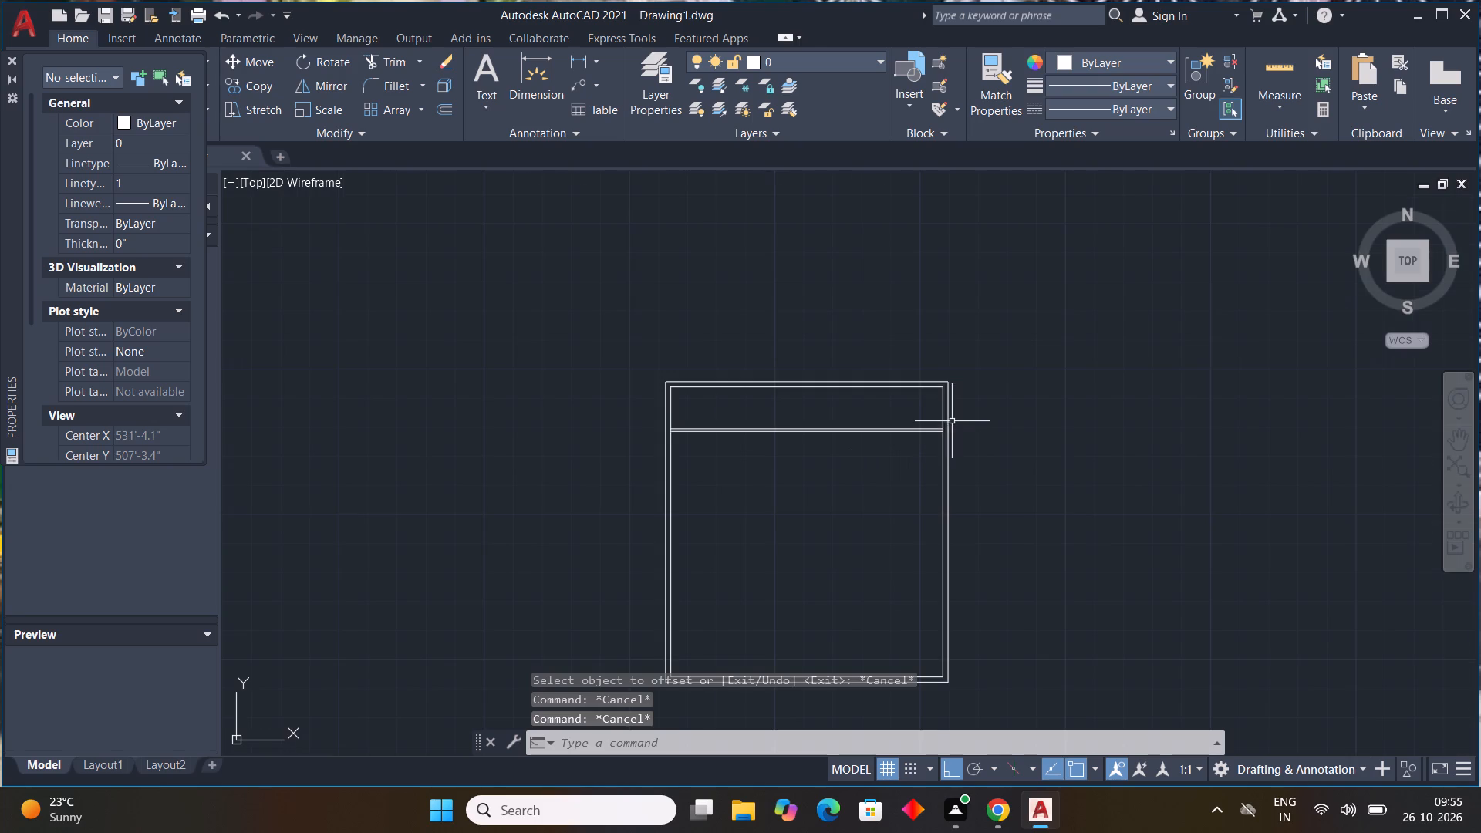
{"action": "scroll", "coordinate": [953, 421], "scroll_direction": "up", "scroll_amount": 2}
{"action": "type", "text": "tr"}
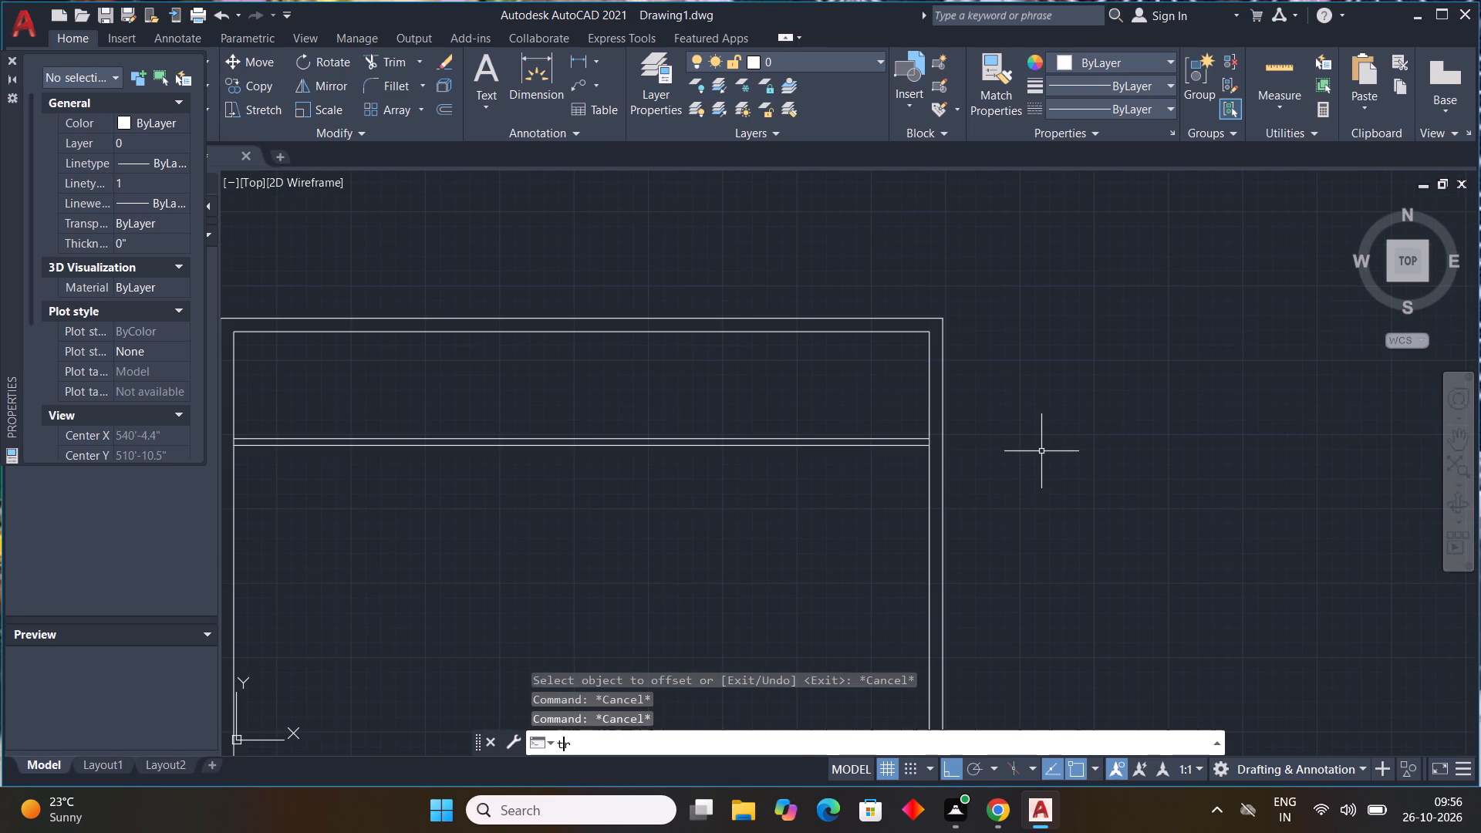
{"action": "key", "text": "space"}
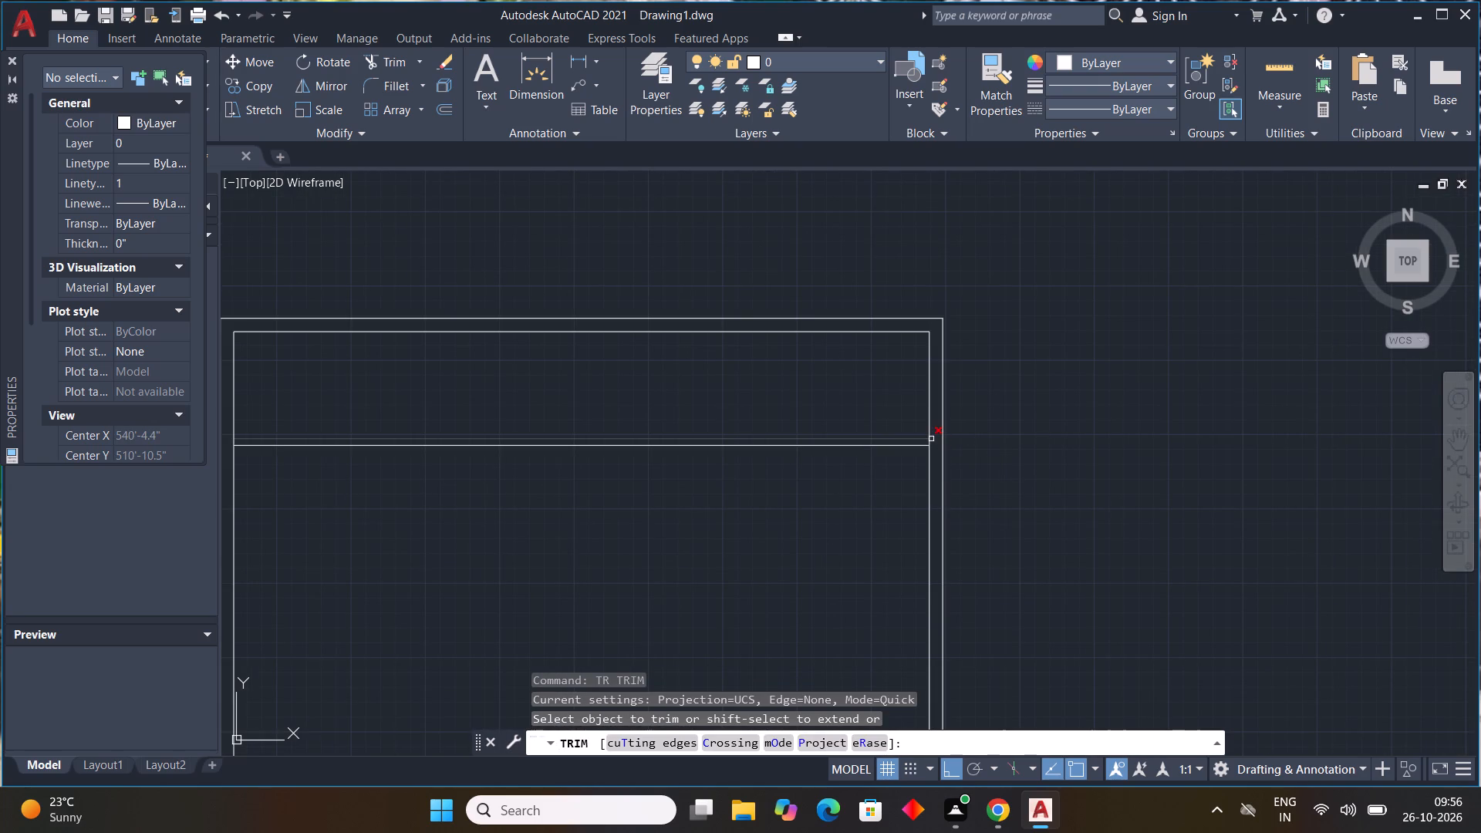
{"action": "scroll", "coordinate": [931, 439], "scroll_direction": "down", "scroll_amount": 2}
{"action": "scroll", "coordinate": [933, 437], "scroll_direction": "up", "scroll_amount": 2}
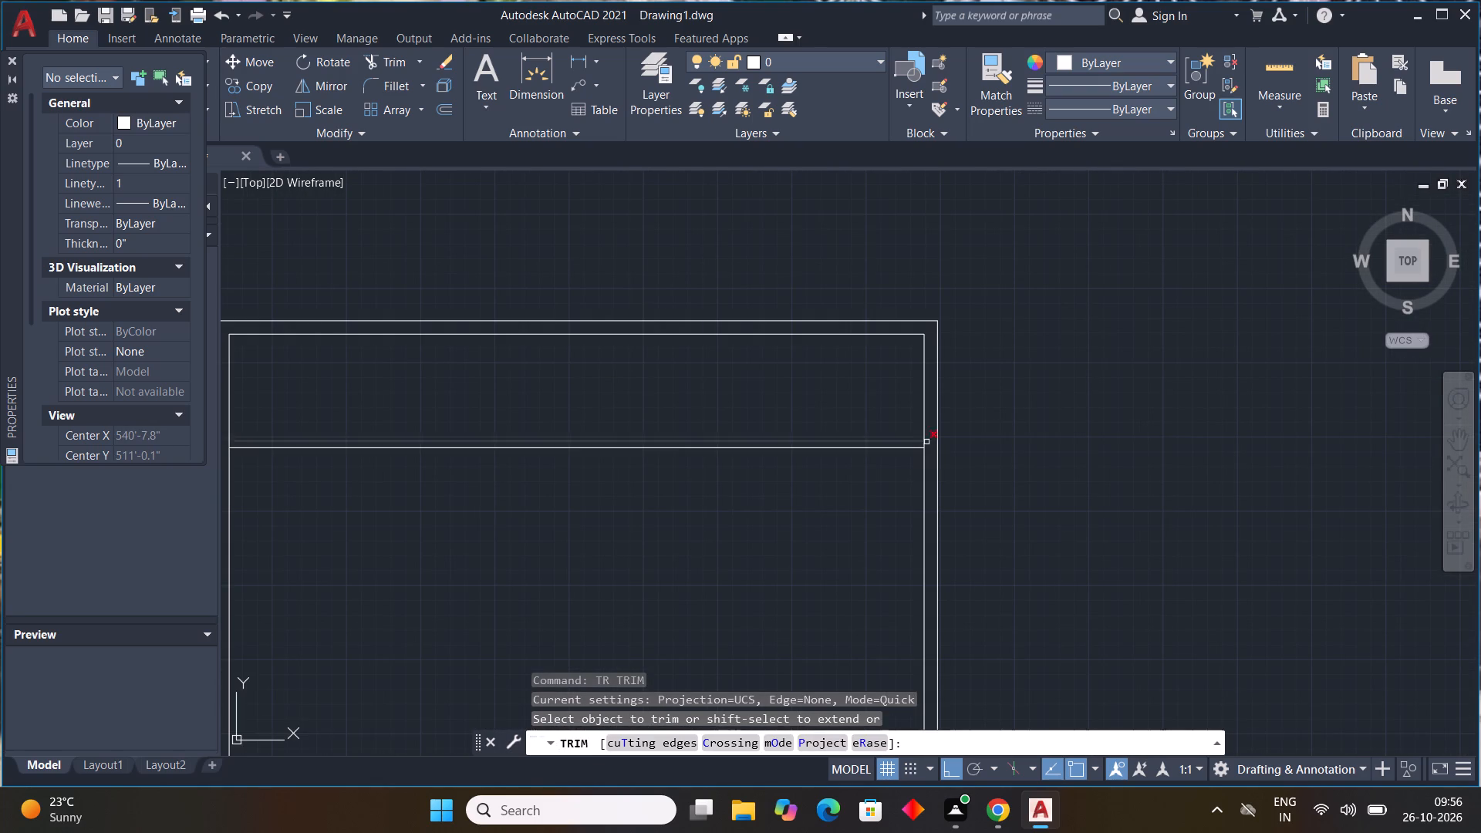
{"action": "scroll", "coordinate": [925, 440], "scroll_direction": "up", "scroll_amount": 2}
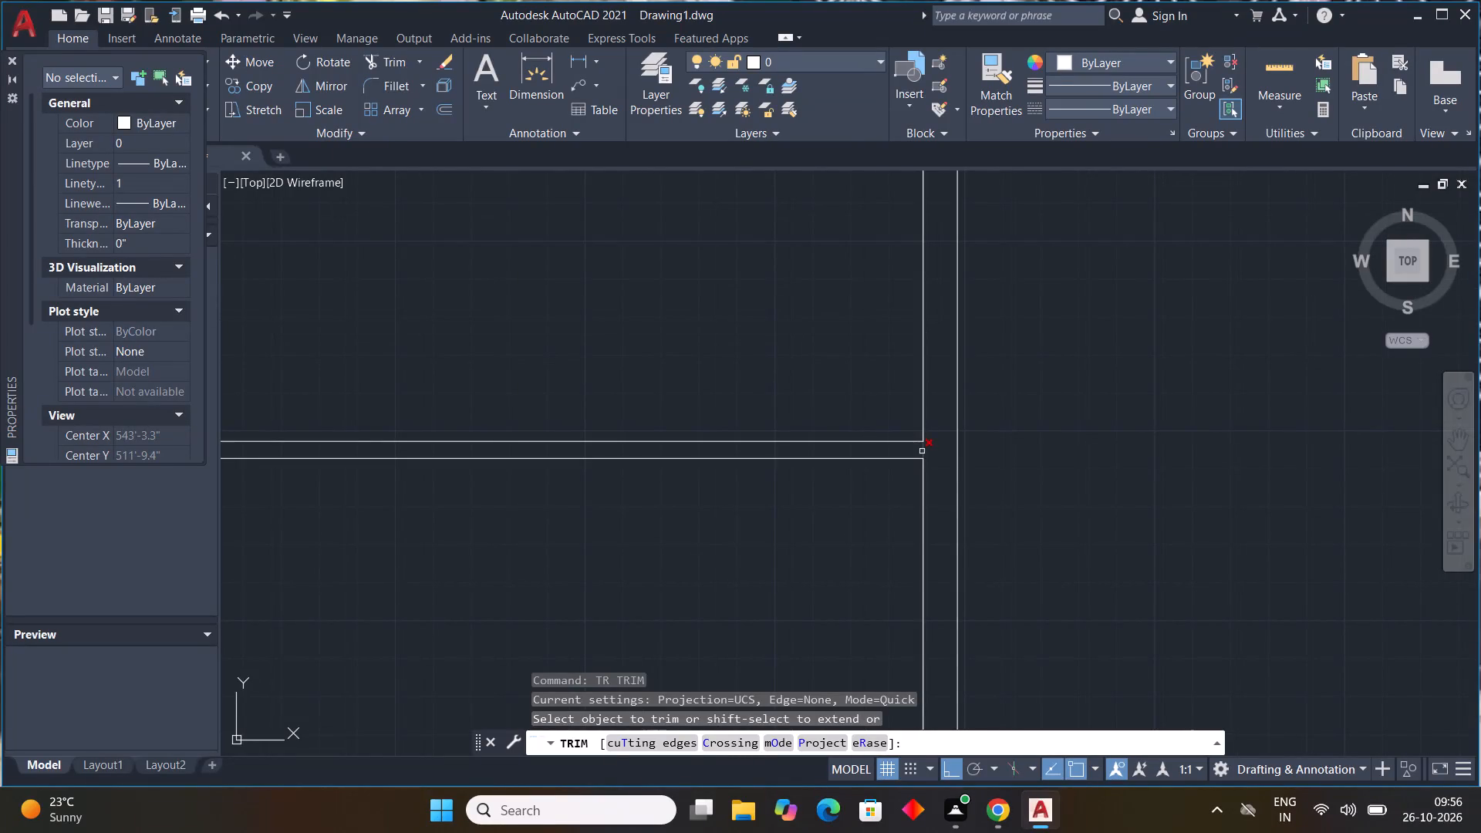
{"action": "left_click", "coordinate": [922, 451]}
{"action": "scroll", "coordinate": [999, 465], "scroll_direction": "down", "scroll_amount": 3}
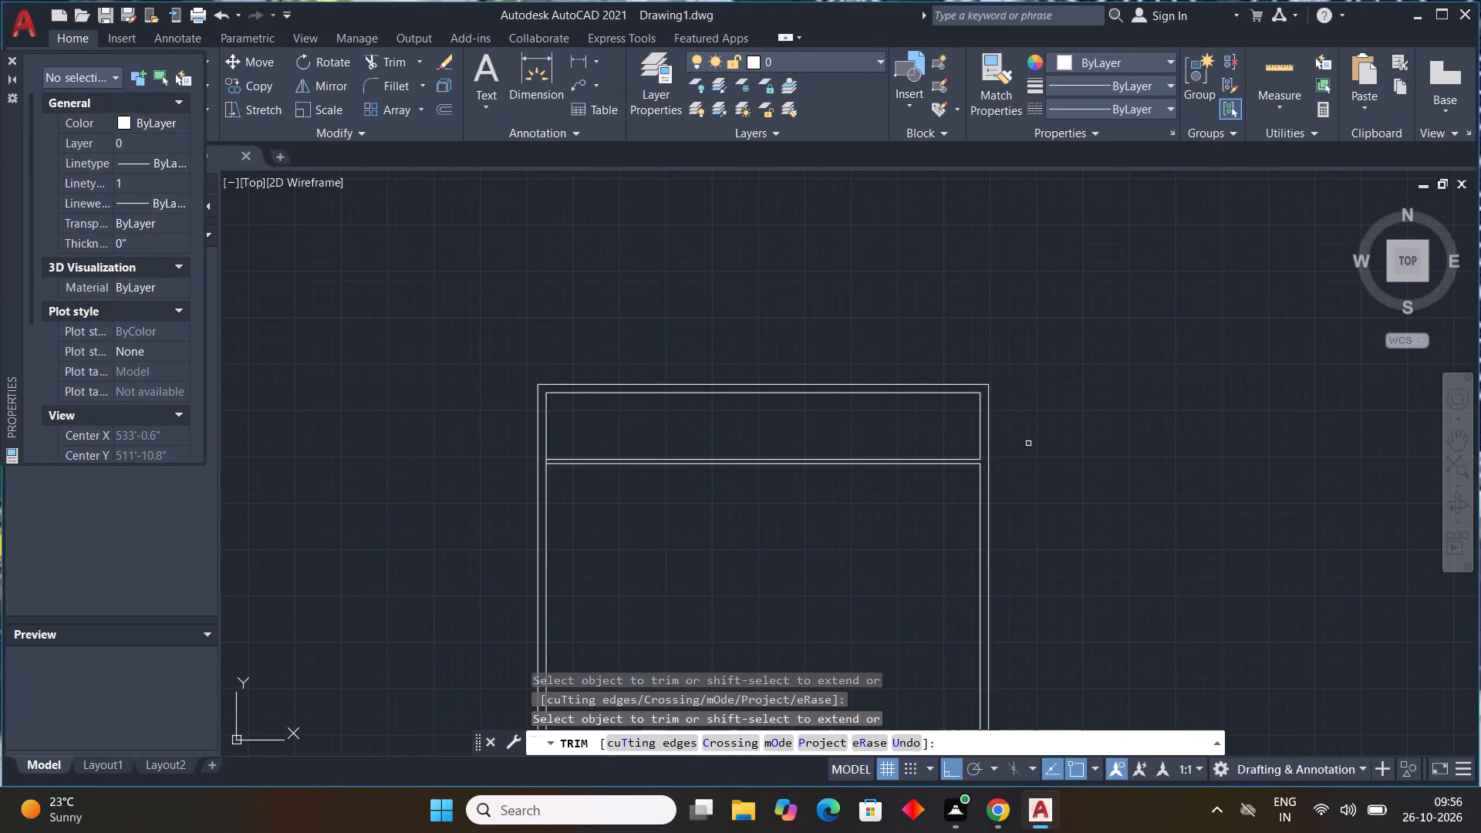
{"action": "key", "text": "Escape"}
{"action": "key", "text": "Escape"}
{"action": "key", "text": "Escape"}
{"action": "key", "text": "Escape"}
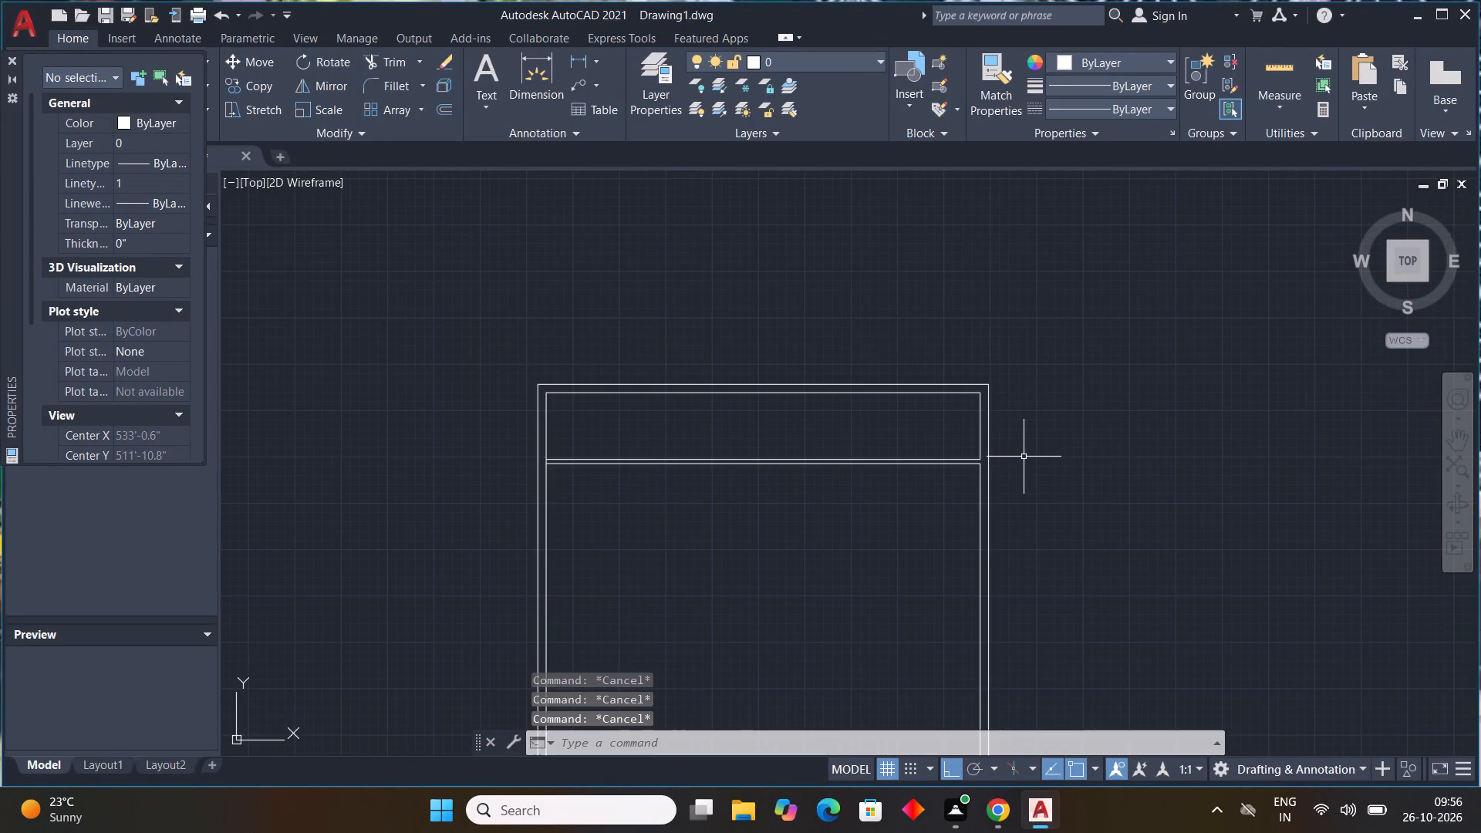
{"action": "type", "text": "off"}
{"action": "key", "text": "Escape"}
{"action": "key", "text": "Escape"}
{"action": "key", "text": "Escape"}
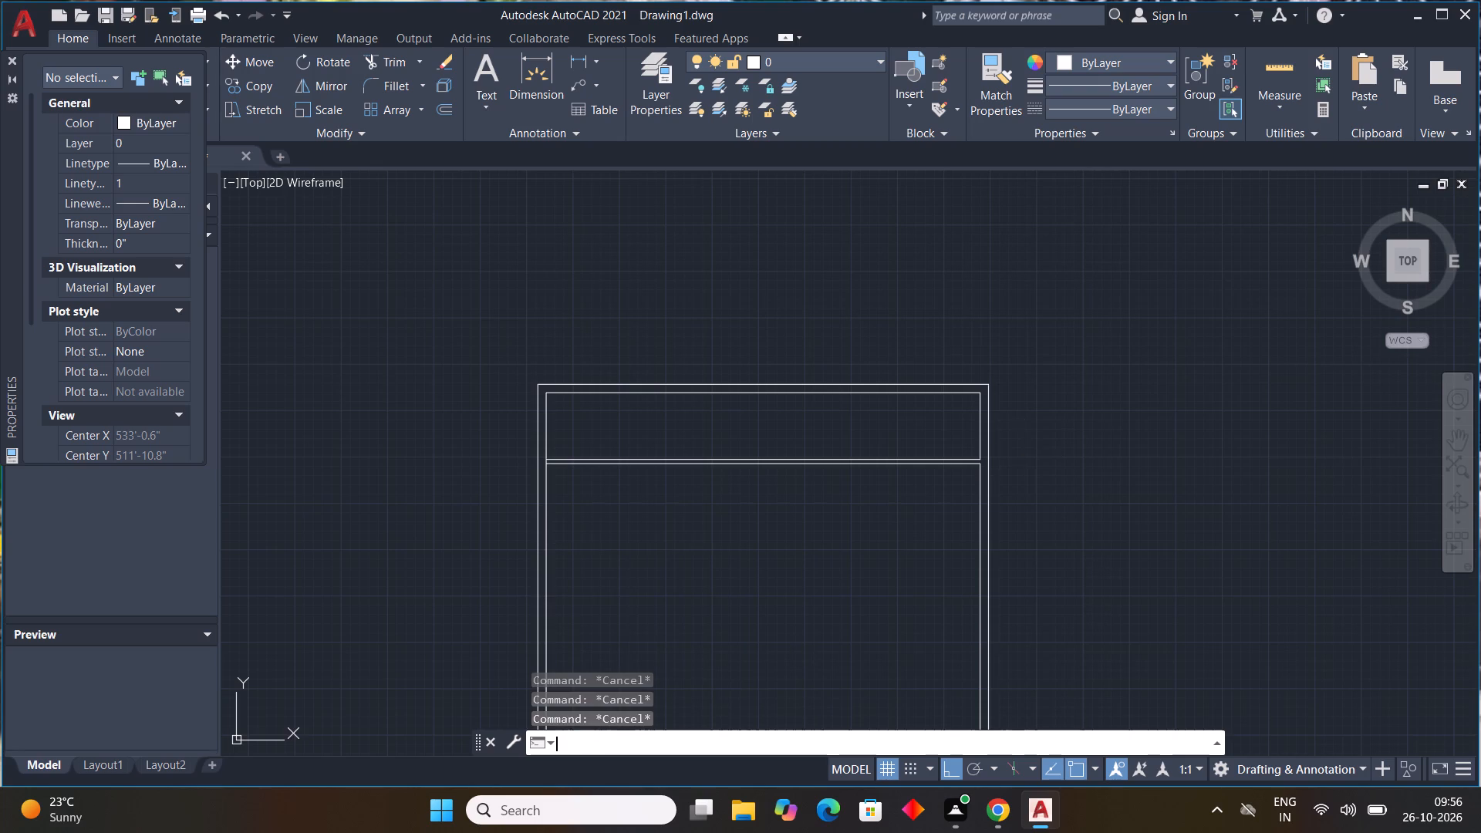
Offset the lower line of the upper partition 14'0" downward.
{"action": "type", "text": "off"}
{"action": "key", "text": "space"}
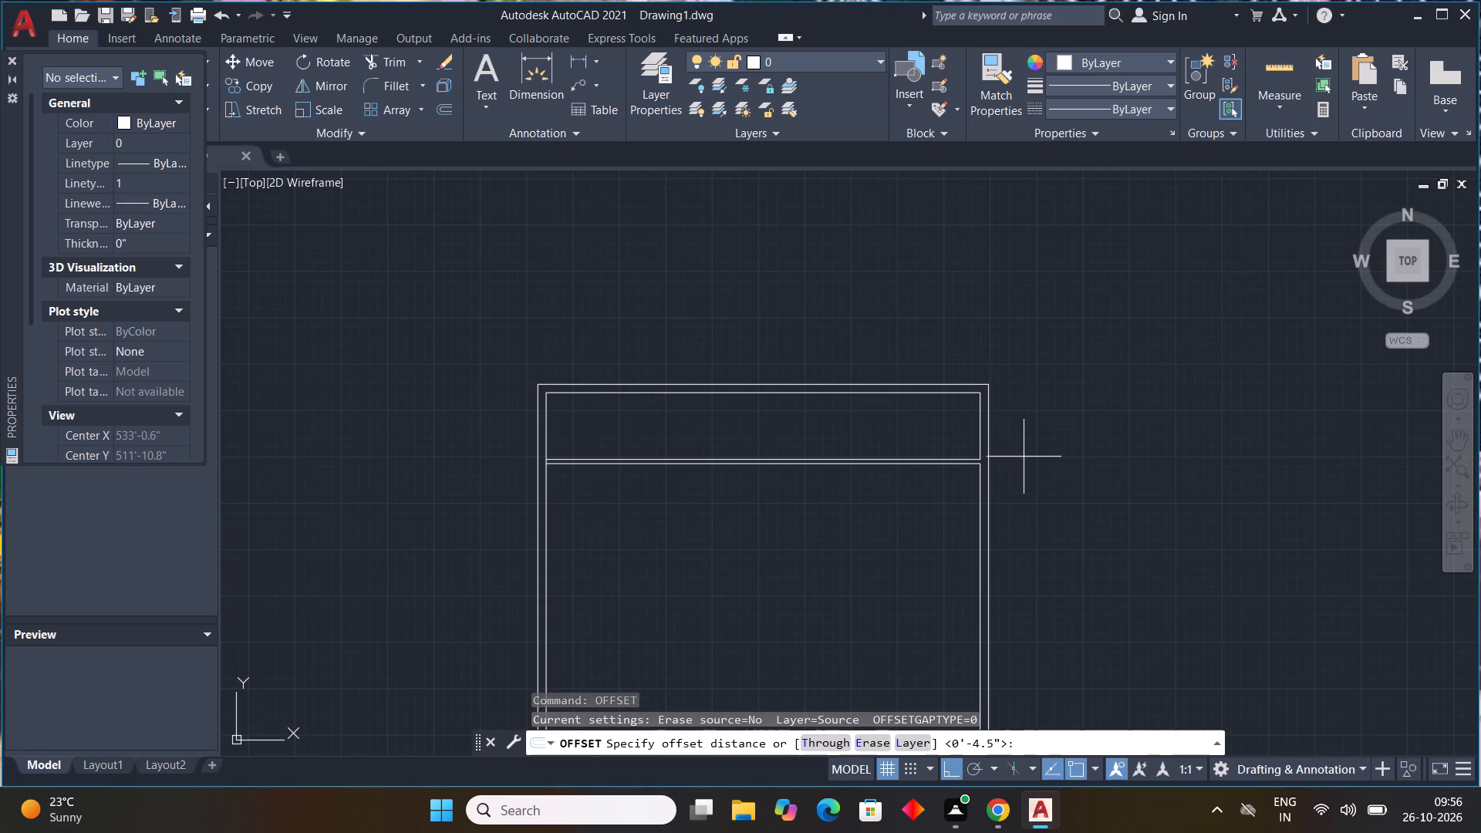
{"action": "type", "text": "14'"}
{"action": "key", "text": "0"}
{"action": "key", "text": "shift+quotedbl"}
{"action": "key", "text": "Return"}
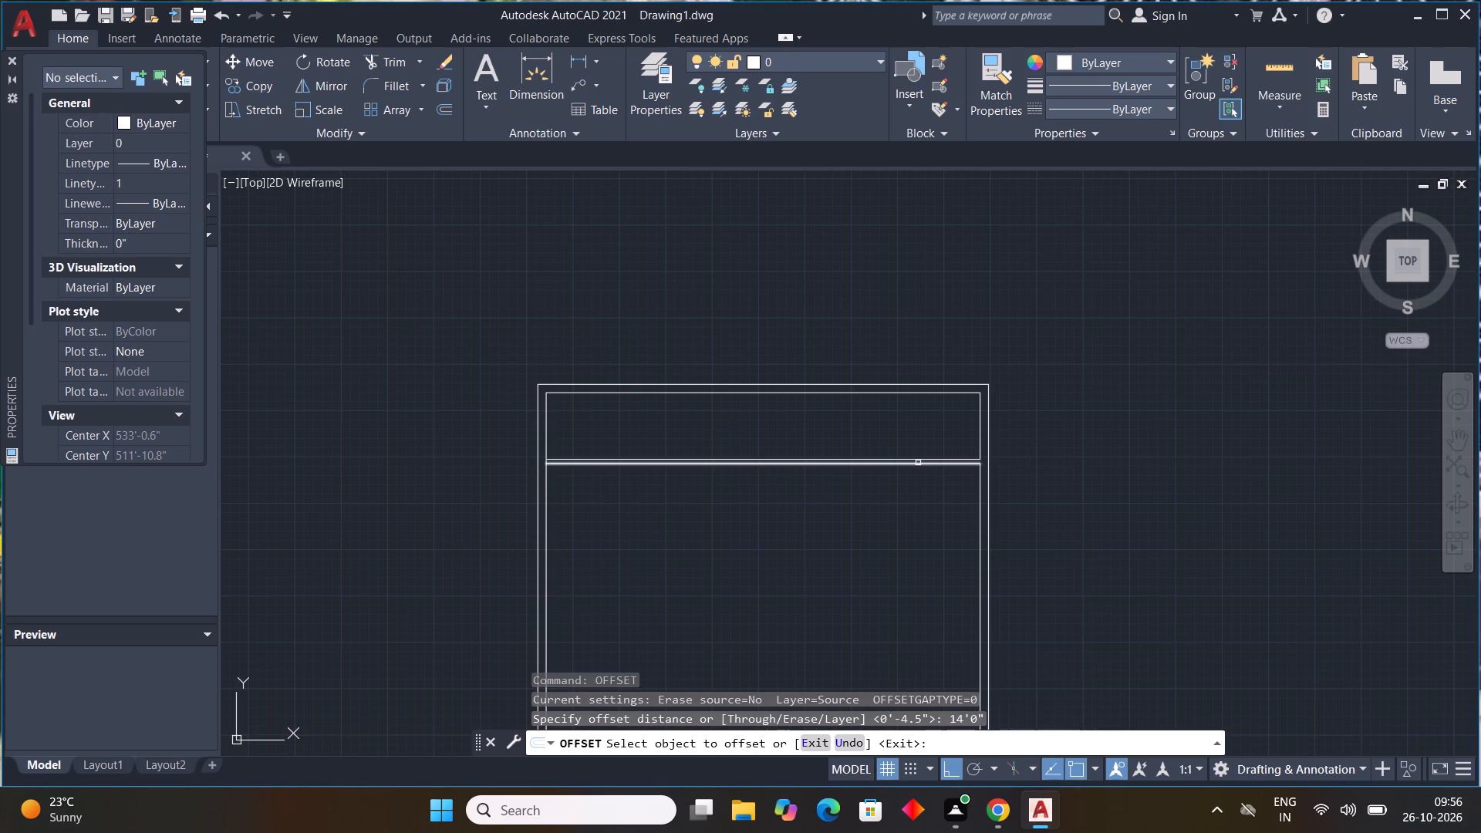
{"action": "left_click", "coordinate": [918, 462]}
{"action": "left_click", "coordinate": [902, 572]}
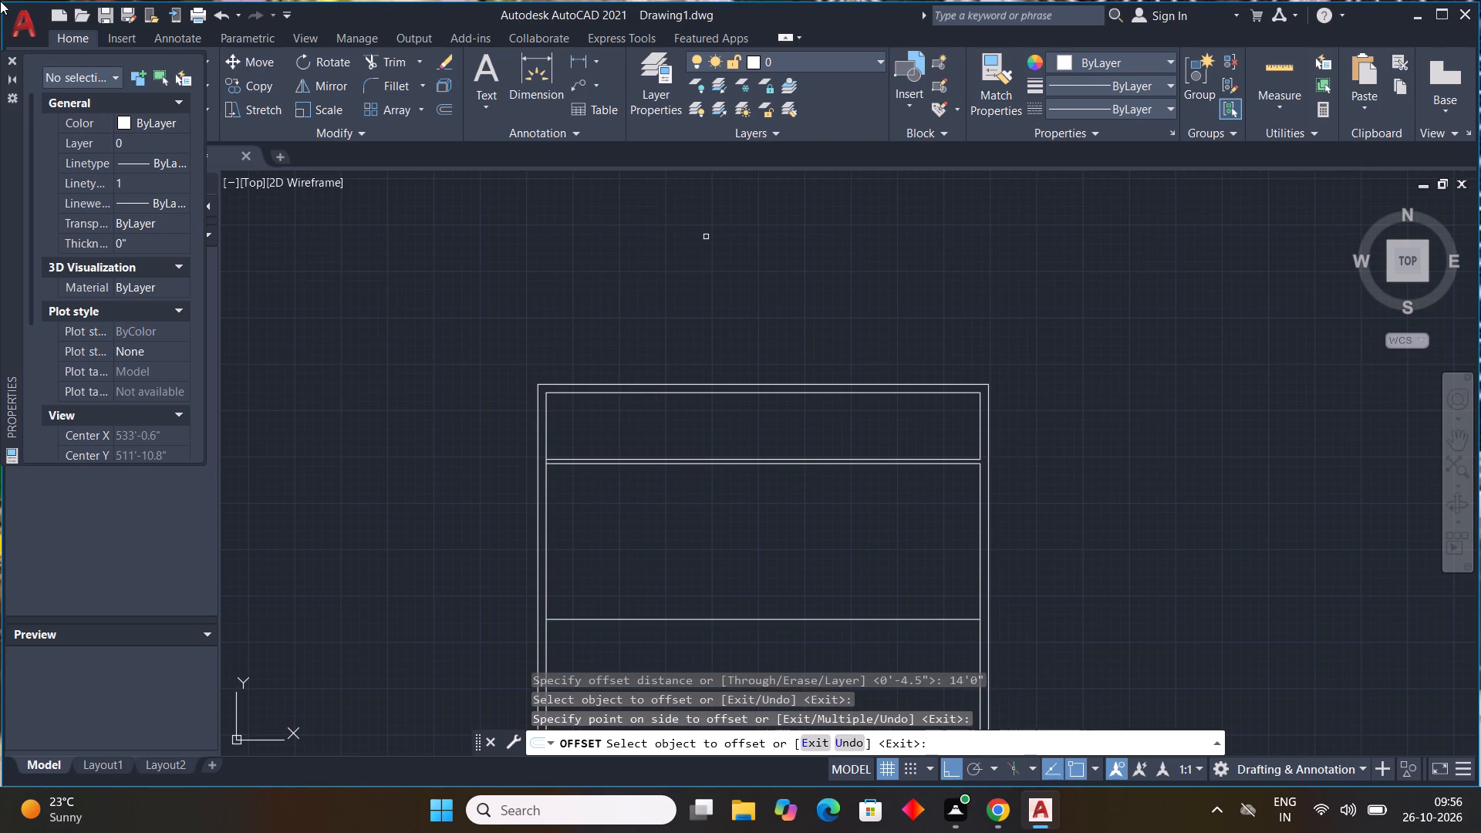
{"action": "key", "text": "Escape"}
{"action": "key", "text": "Escape"}
{"action": "key", "text": "Escape"}
{"action": "key", "text": "Escape"}
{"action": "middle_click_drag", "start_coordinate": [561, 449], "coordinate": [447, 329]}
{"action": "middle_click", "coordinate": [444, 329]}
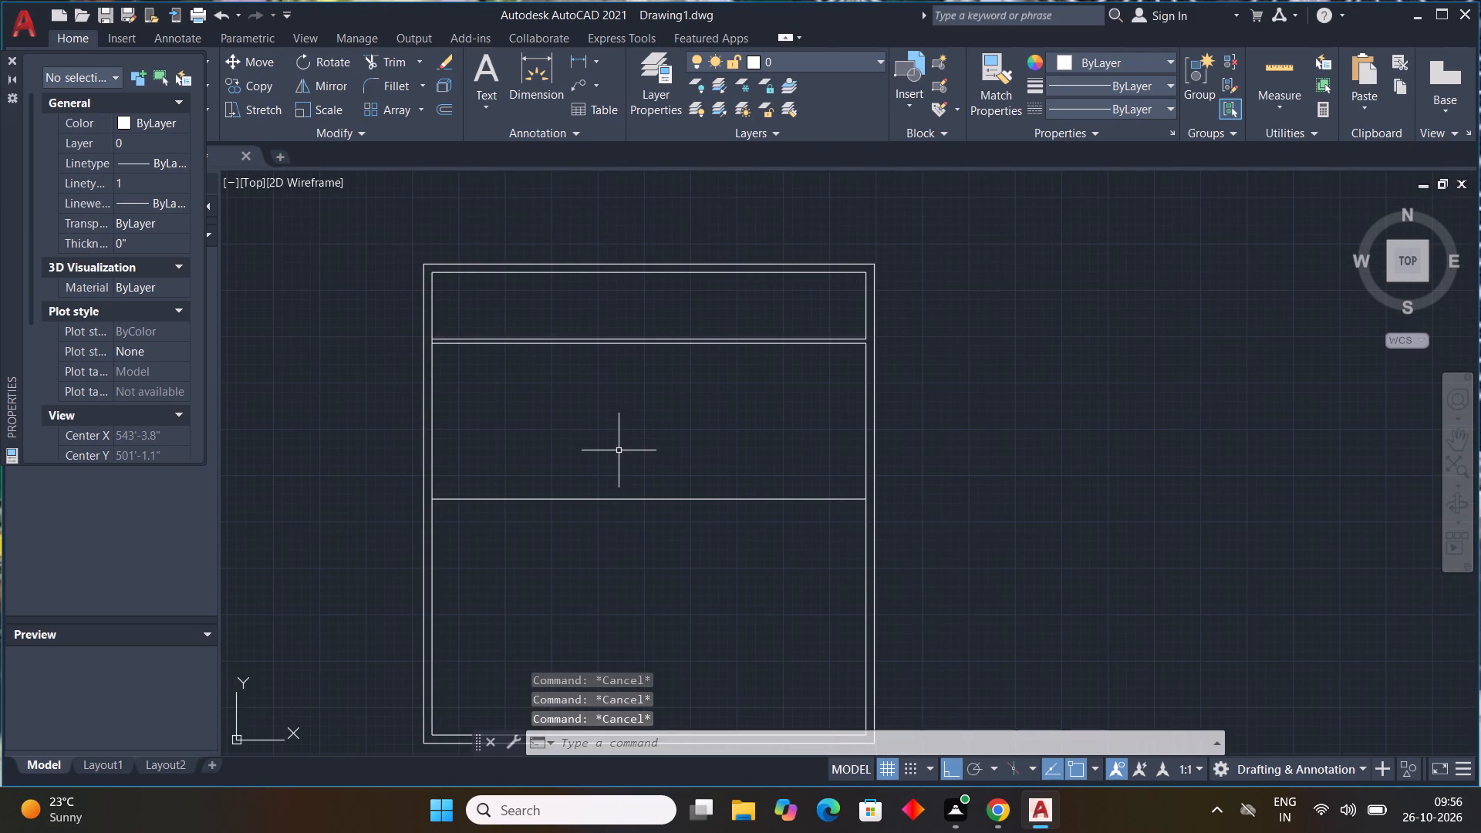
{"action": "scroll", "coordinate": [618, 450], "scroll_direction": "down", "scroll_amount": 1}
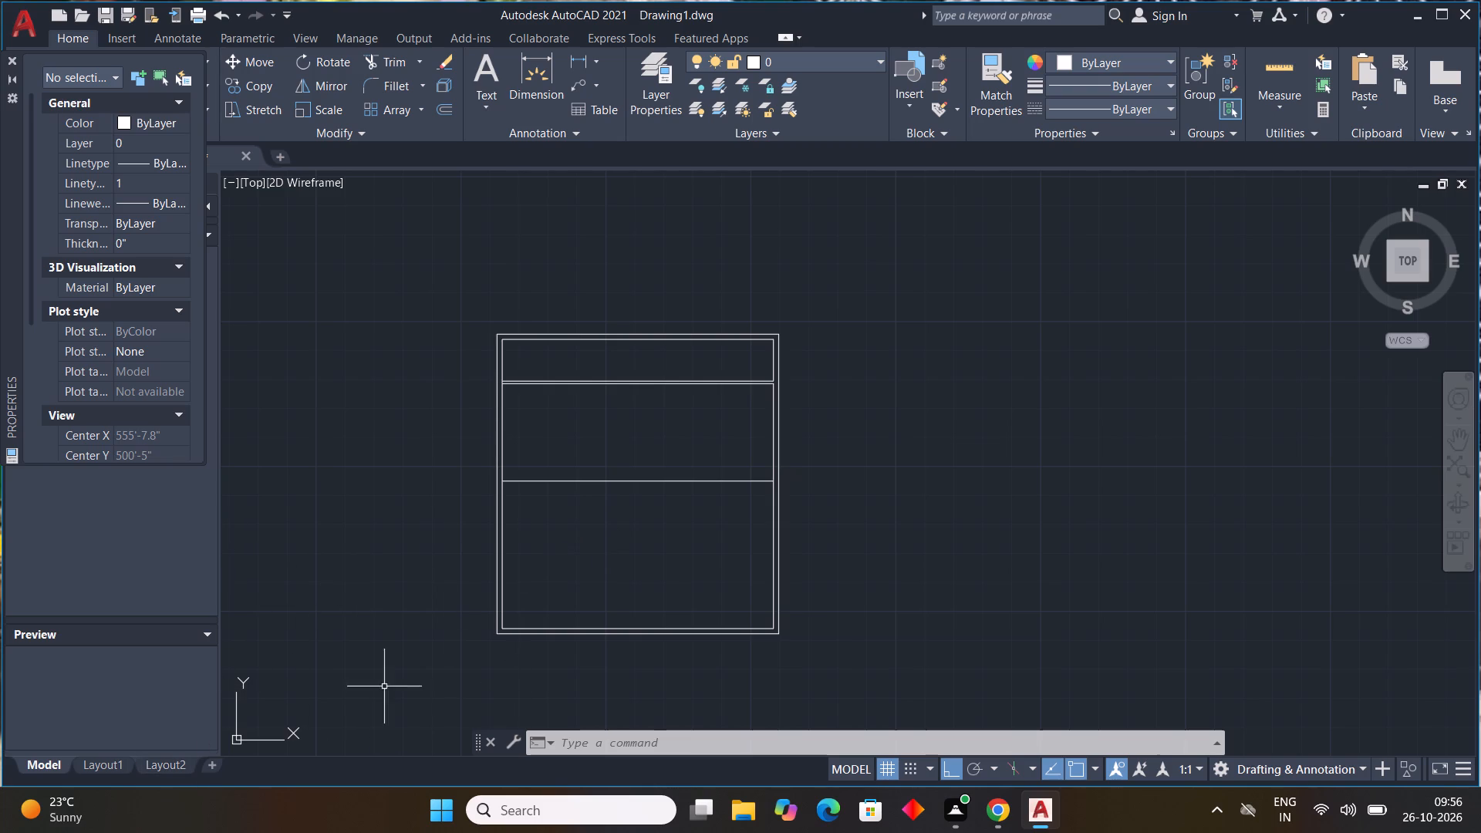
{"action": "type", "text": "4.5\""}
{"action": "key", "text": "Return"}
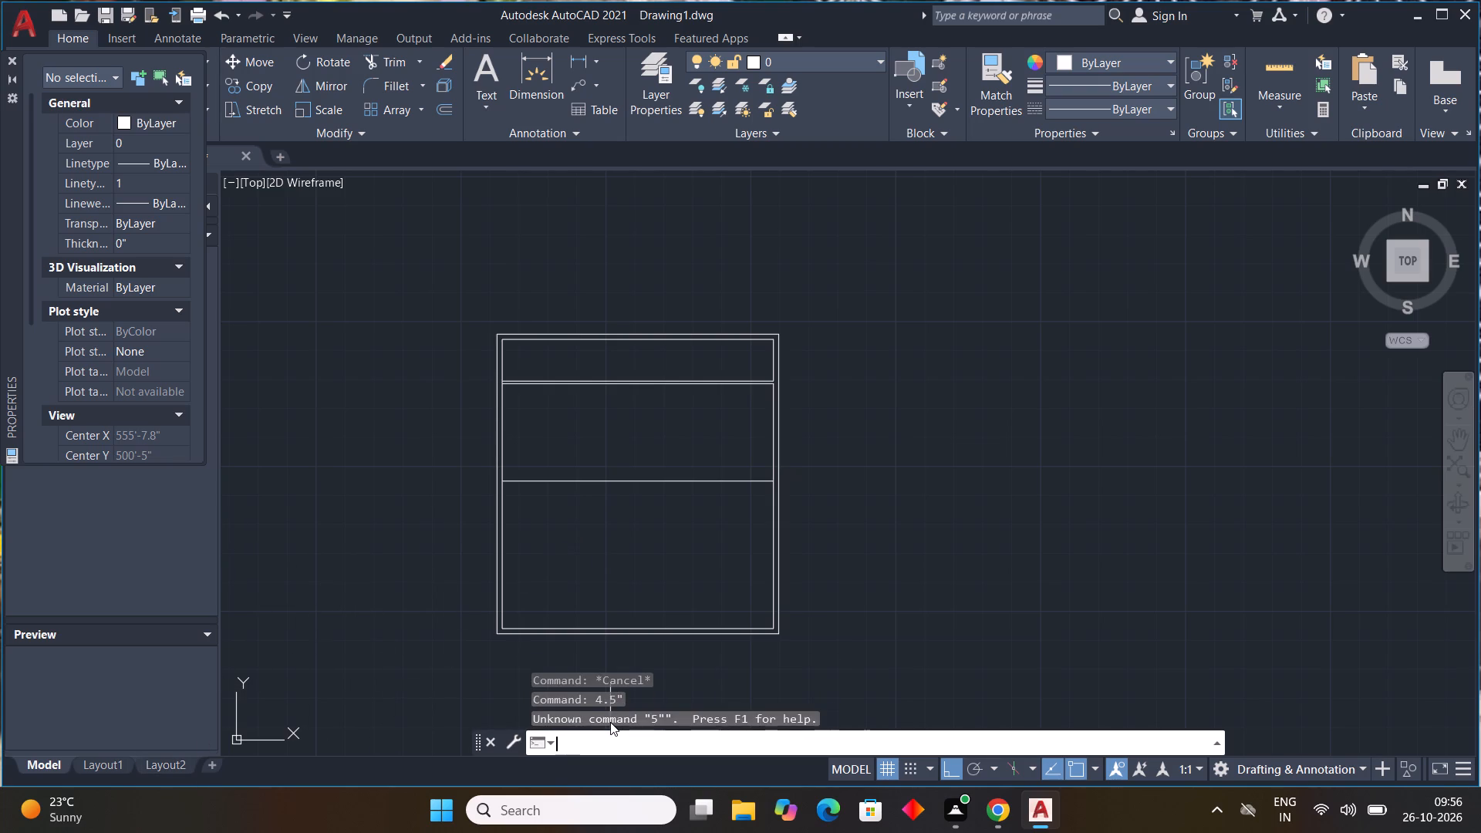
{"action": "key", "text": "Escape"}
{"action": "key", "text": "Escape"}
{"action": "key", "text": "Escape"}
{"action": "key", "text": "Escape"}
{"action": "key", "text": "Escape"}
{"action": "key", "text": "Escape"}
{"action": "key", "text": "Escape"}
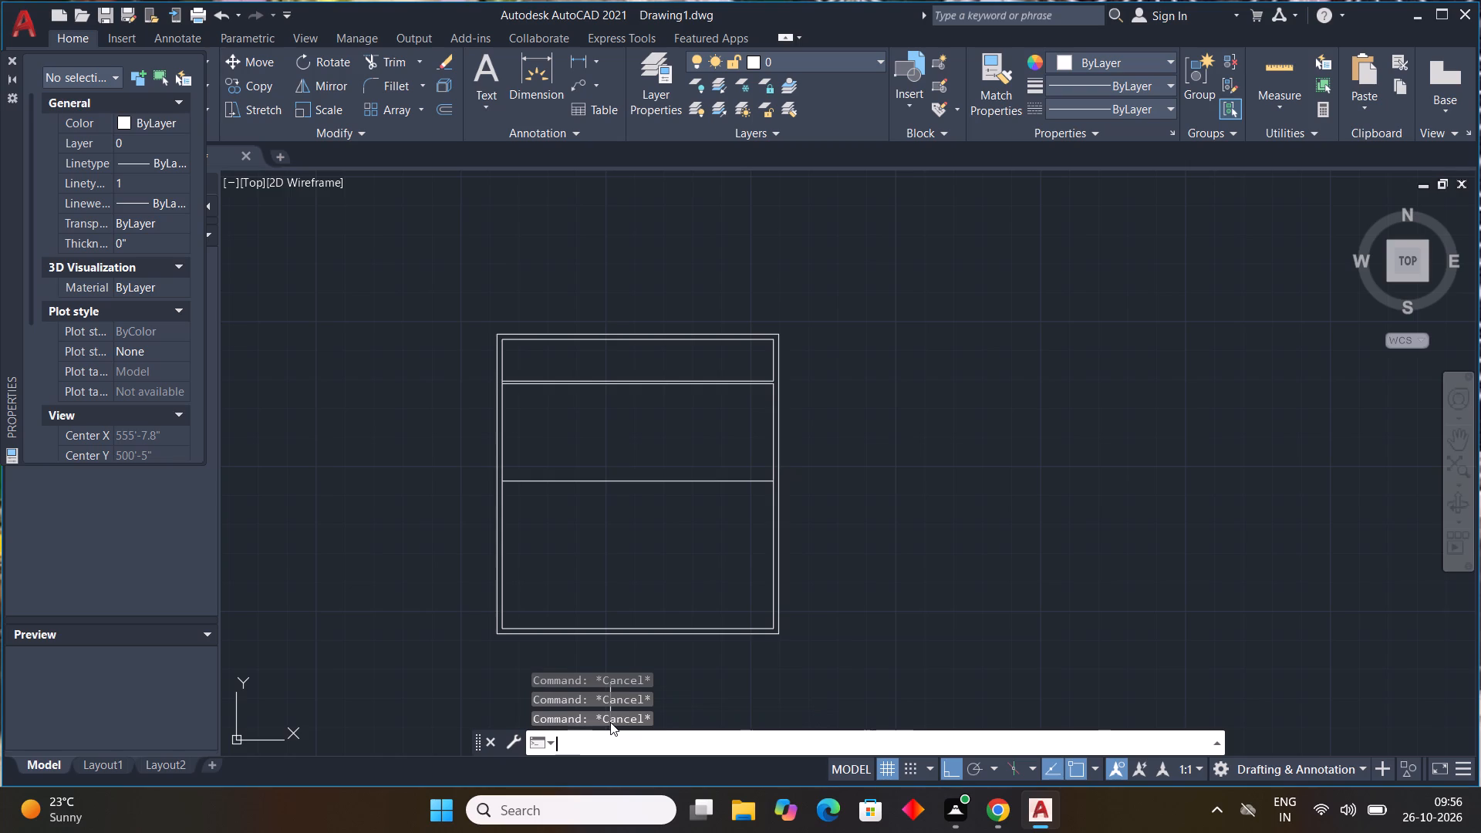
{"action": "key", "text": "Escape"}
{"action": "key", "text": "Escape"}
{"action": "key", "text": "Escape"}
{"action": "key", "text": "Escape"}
Offset the lowest horizontal interior line 4.5" downward to form the second partition's thickness.
{"action": "type", "text": "off"}
{"action": "key", "text": "space"}
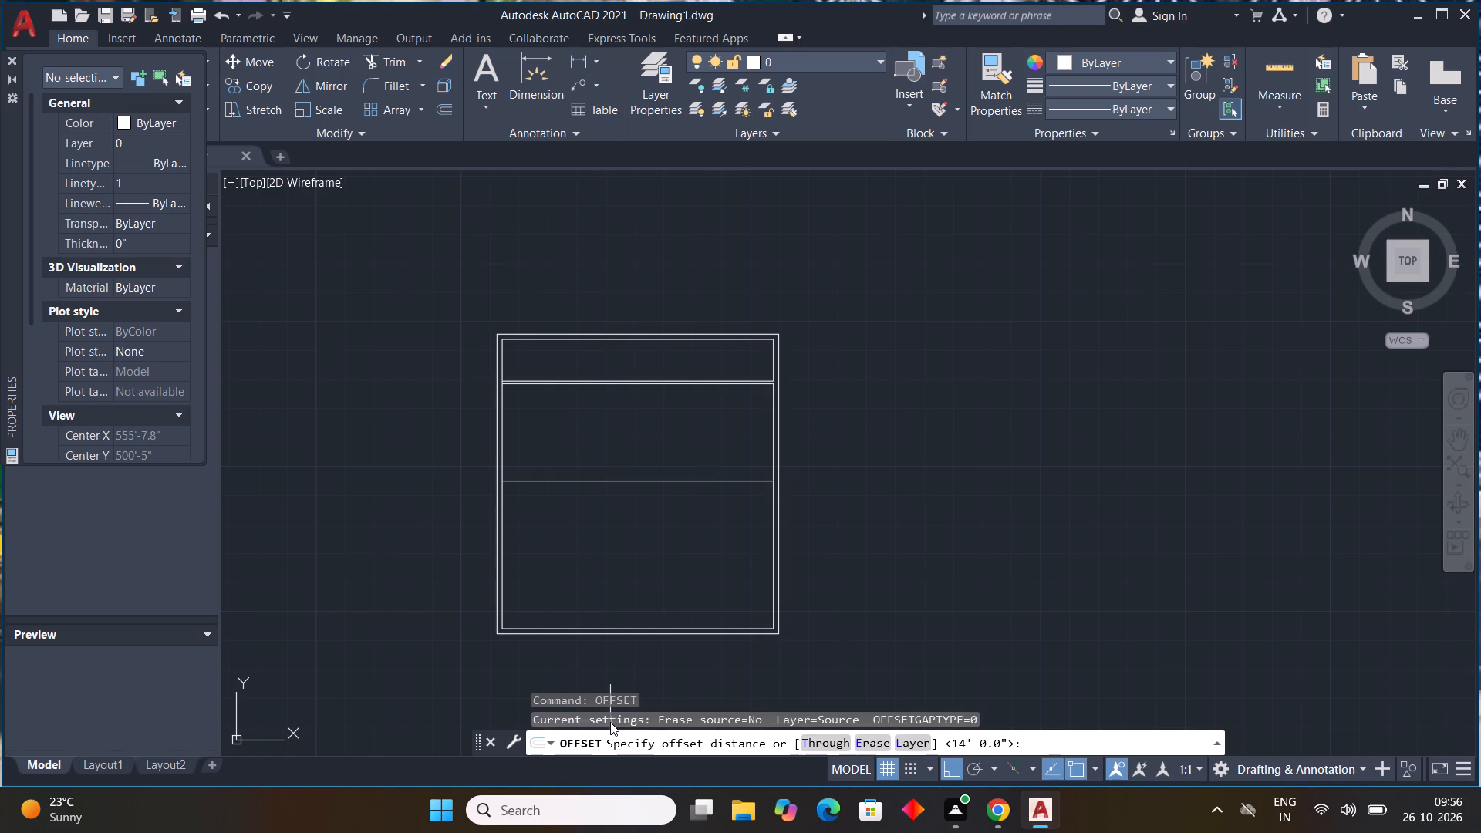
{"action": "type", "text": "4.5\""}
{"action": "key", "text": "Return"}
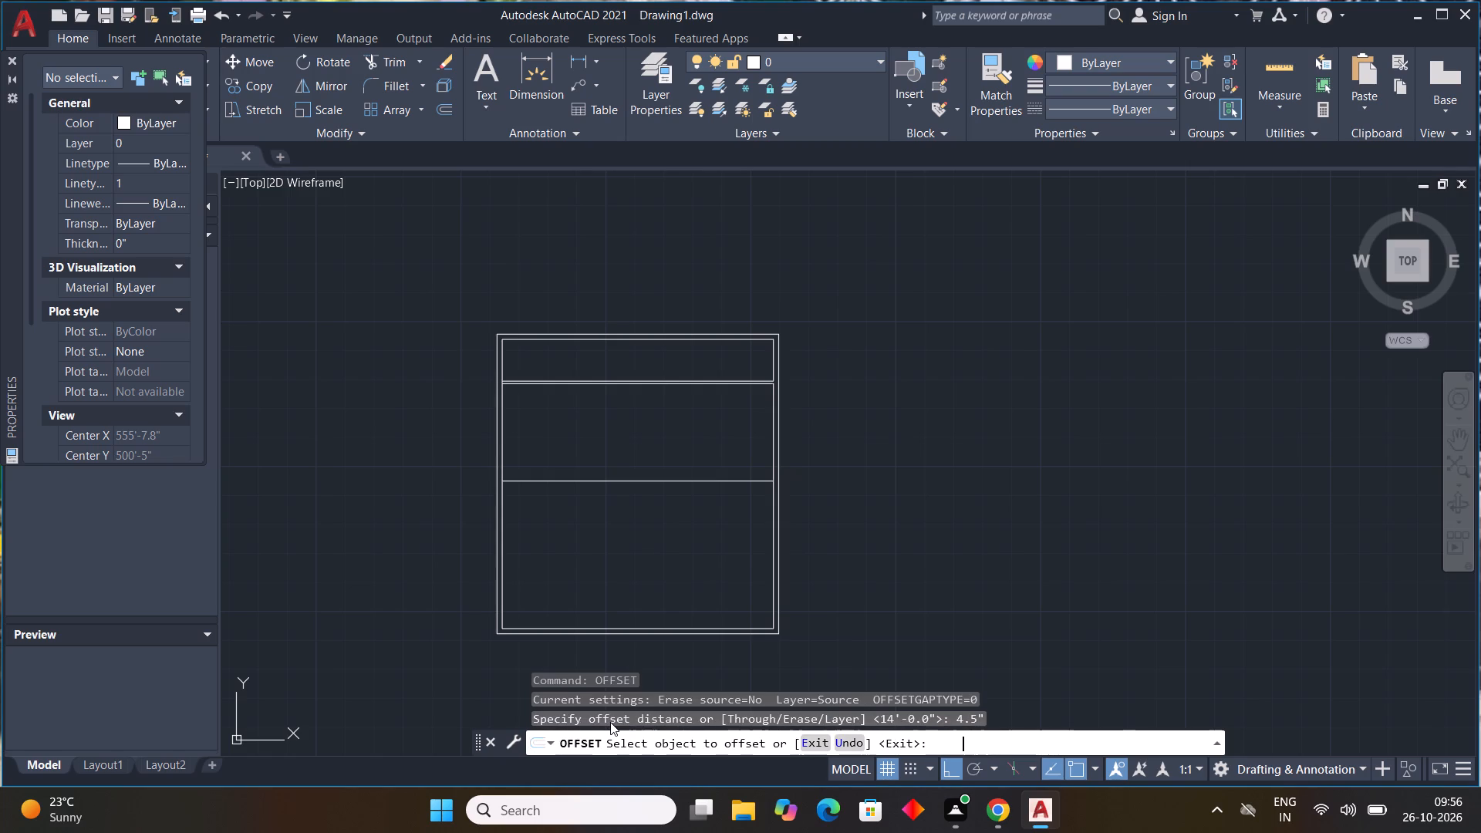
{"action": "left_click", "coordinate": [682, 477]}
{"action": "left_click_drag", "start_coordinate": [682, 482], "coordinate": [681, 497]}
{"action": "left_click", "coordinate": [679, 531]}
{"action": "key", "text": "Escape"}
{"action": "key", "text": "Escape"}
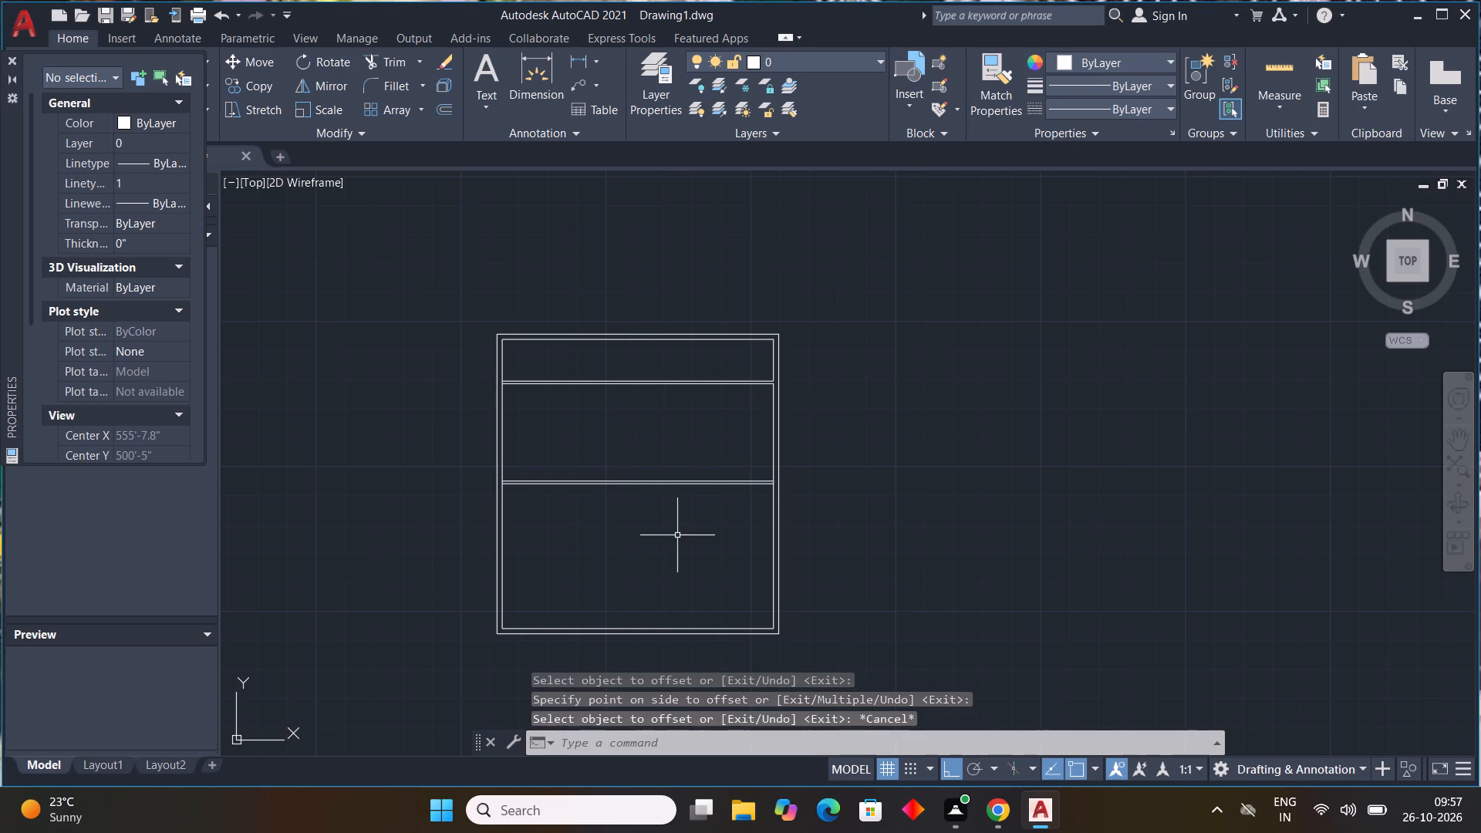
{"action": "key", "text": "Escape"}
{"action": "key", "text": "Escape"}
{"action": "key", "text": "Escape"}
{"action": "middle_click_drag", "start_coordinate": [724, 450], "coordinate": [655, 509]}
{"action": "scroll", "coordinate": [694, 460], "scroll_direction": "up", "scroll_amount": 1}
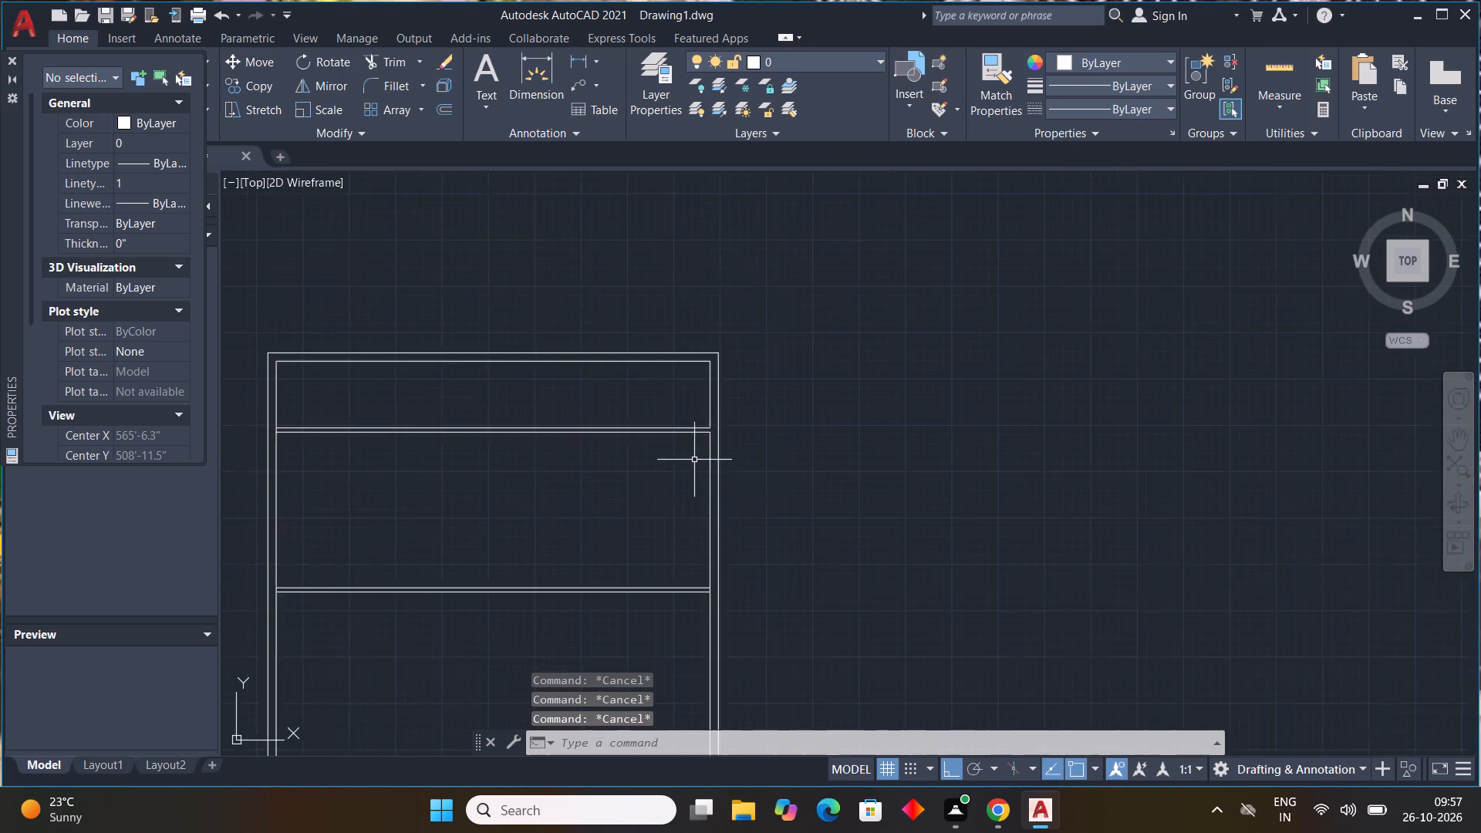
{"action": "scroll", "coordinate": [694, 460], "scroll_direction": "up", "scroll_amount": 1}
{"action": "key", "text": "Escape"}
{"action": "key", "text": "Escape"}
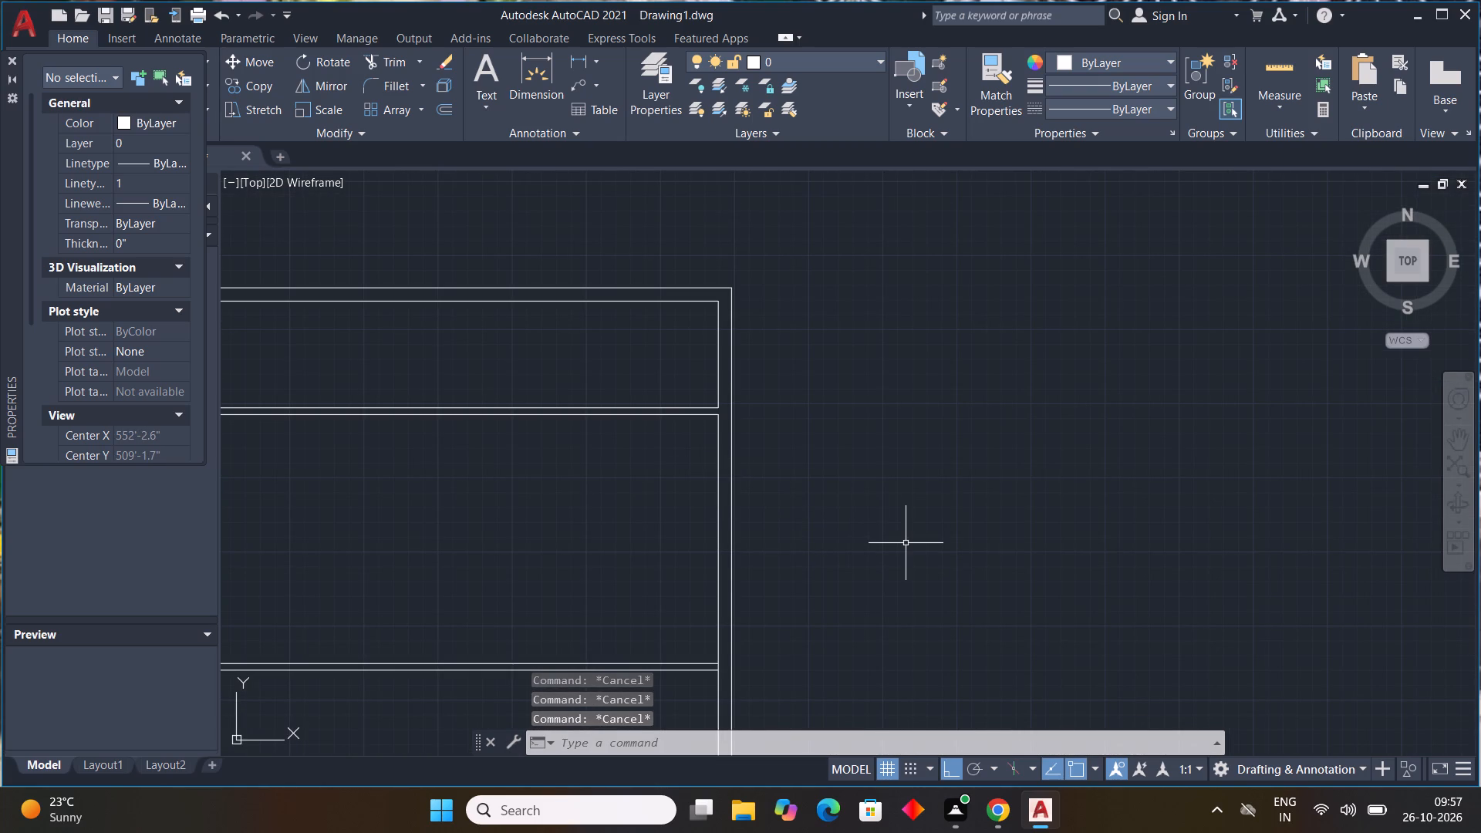
Offset both segments of the right wall's inner line 3'6" inward to mark a vertical setback line.
{"action": "type", "text": "off"}
{"action": "key", "text": "space"}
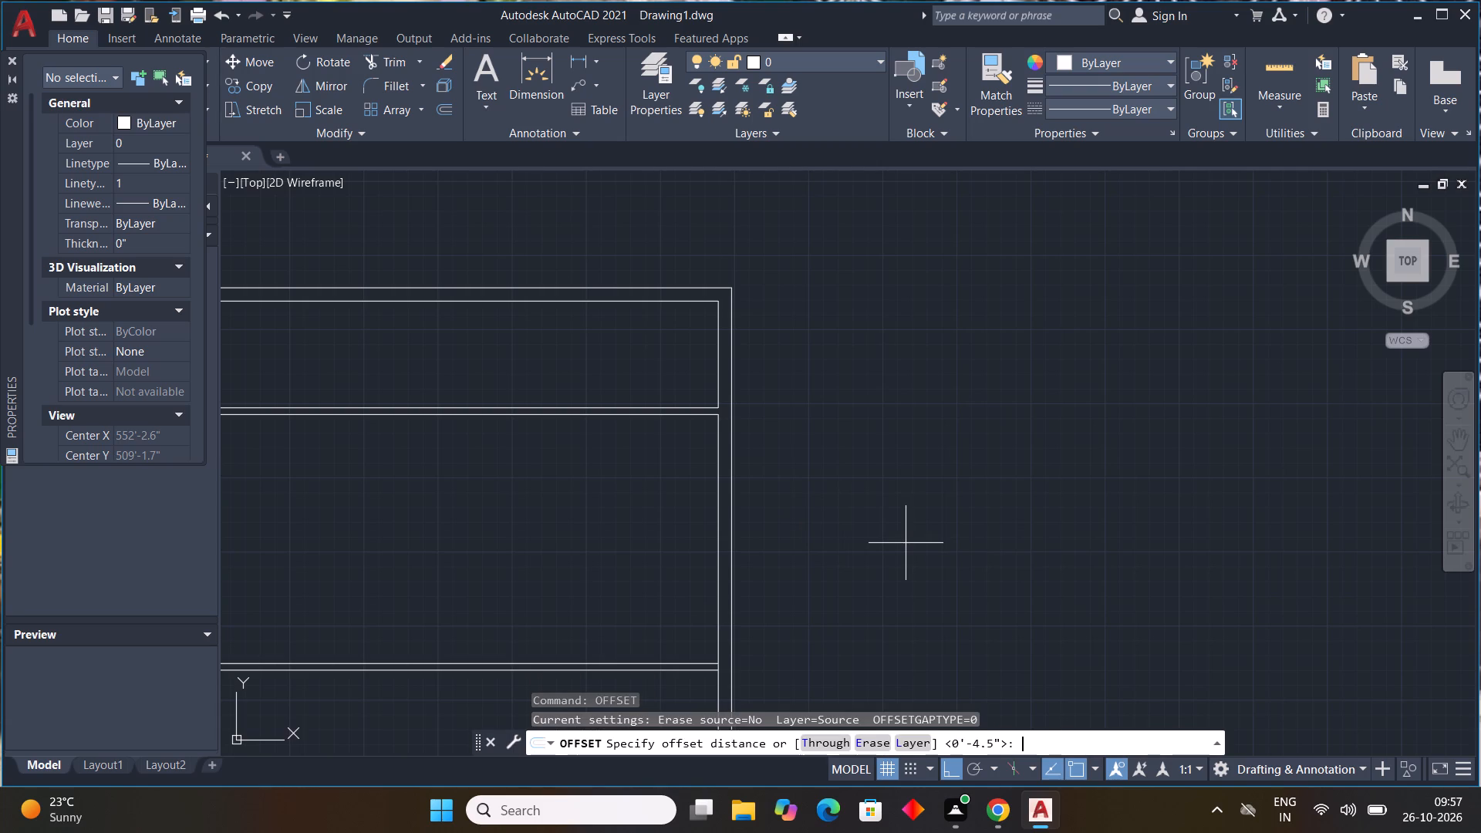
{"action": "type", "text": "3'"}
{"action": "type", "text": "6\""}
{"action": "key", "text": "Return"}
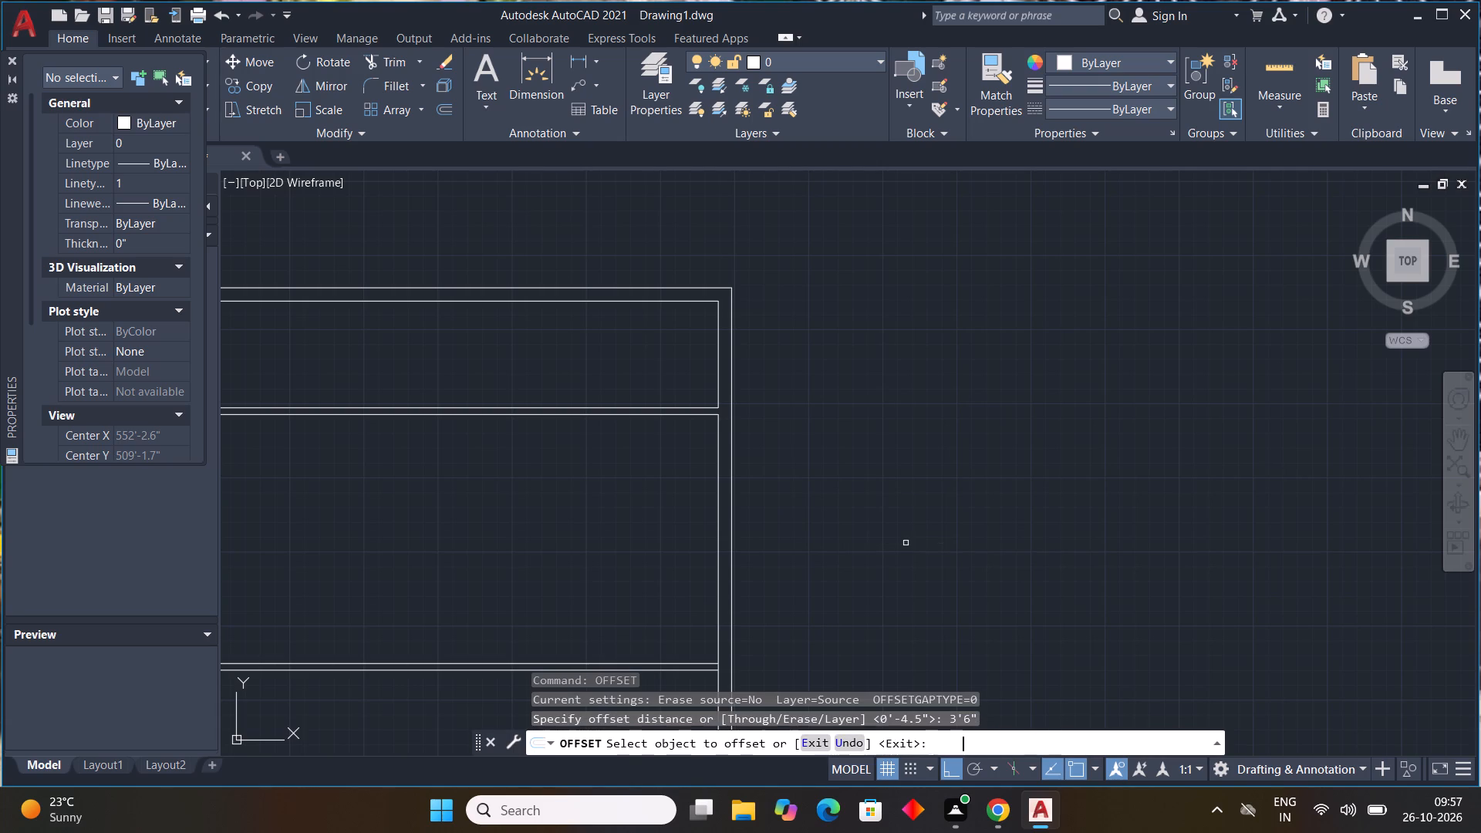
{"action": "scroll", "coordinate": [552, 331], "scroll_direction": "down", "scroll_amount": 2}
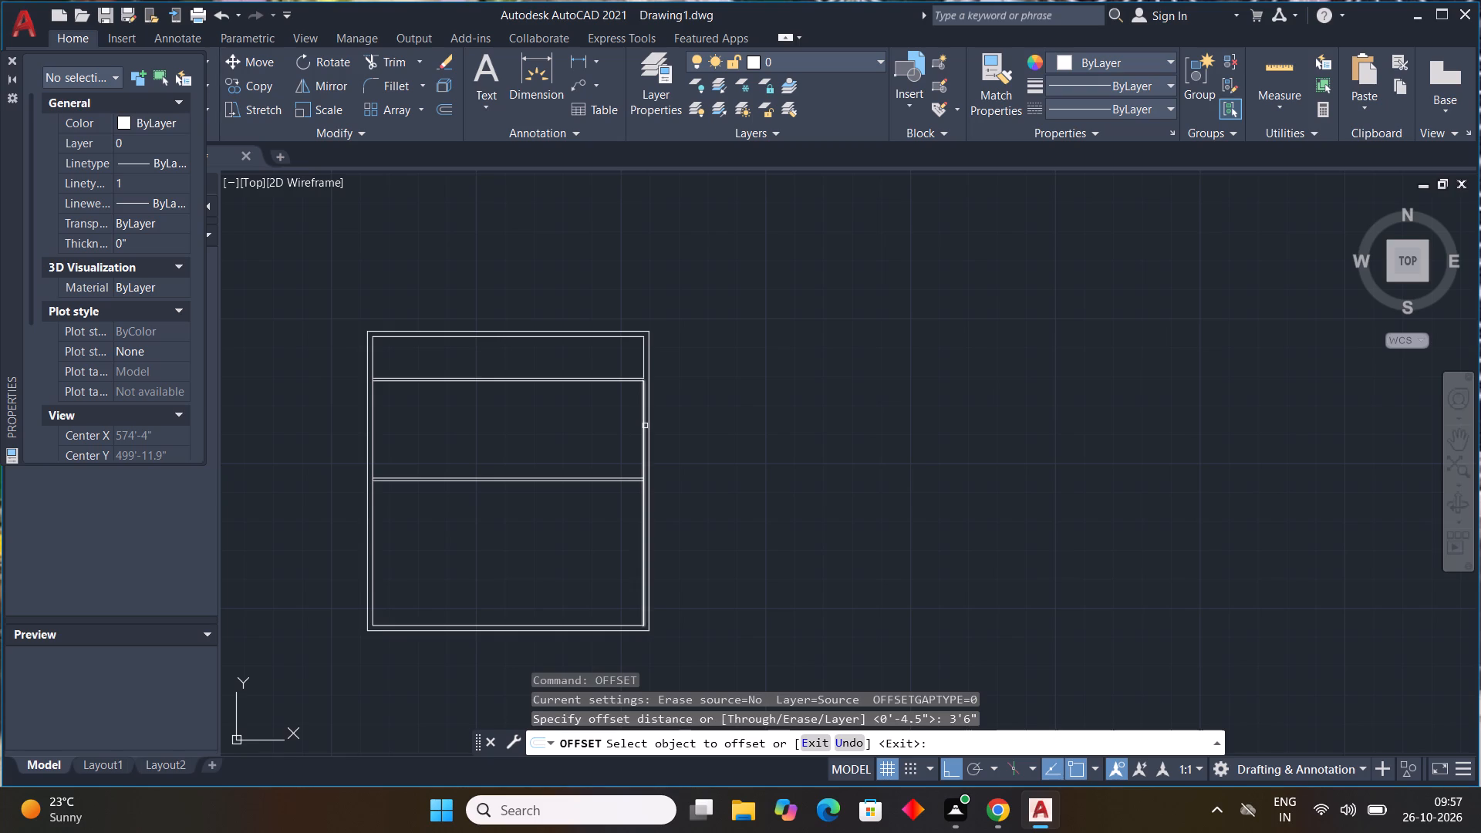
{"action": "left_click", "coordinate": [645, 426]}
{"action": "left_click", "coordinate": [582, 419]}
{"action": "left_click", "coordinate": [643, 363]}
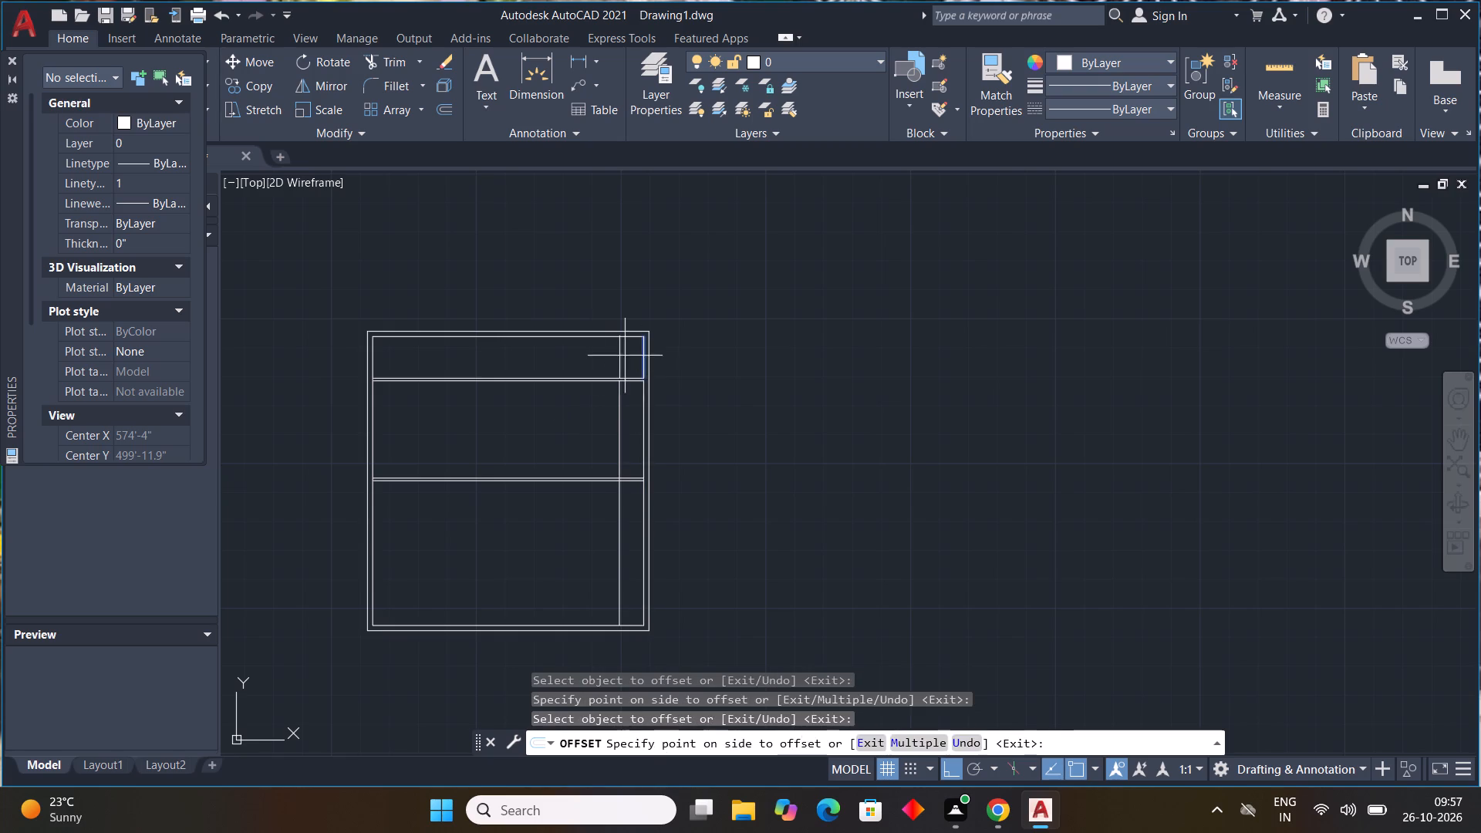
{"action": "left_click", "coordinate": [600, 356]}
{"action": "key", "text": "Escape"}
{"action": "key", "text": "Escape"}
{"action": "key", "text": "Escape"}
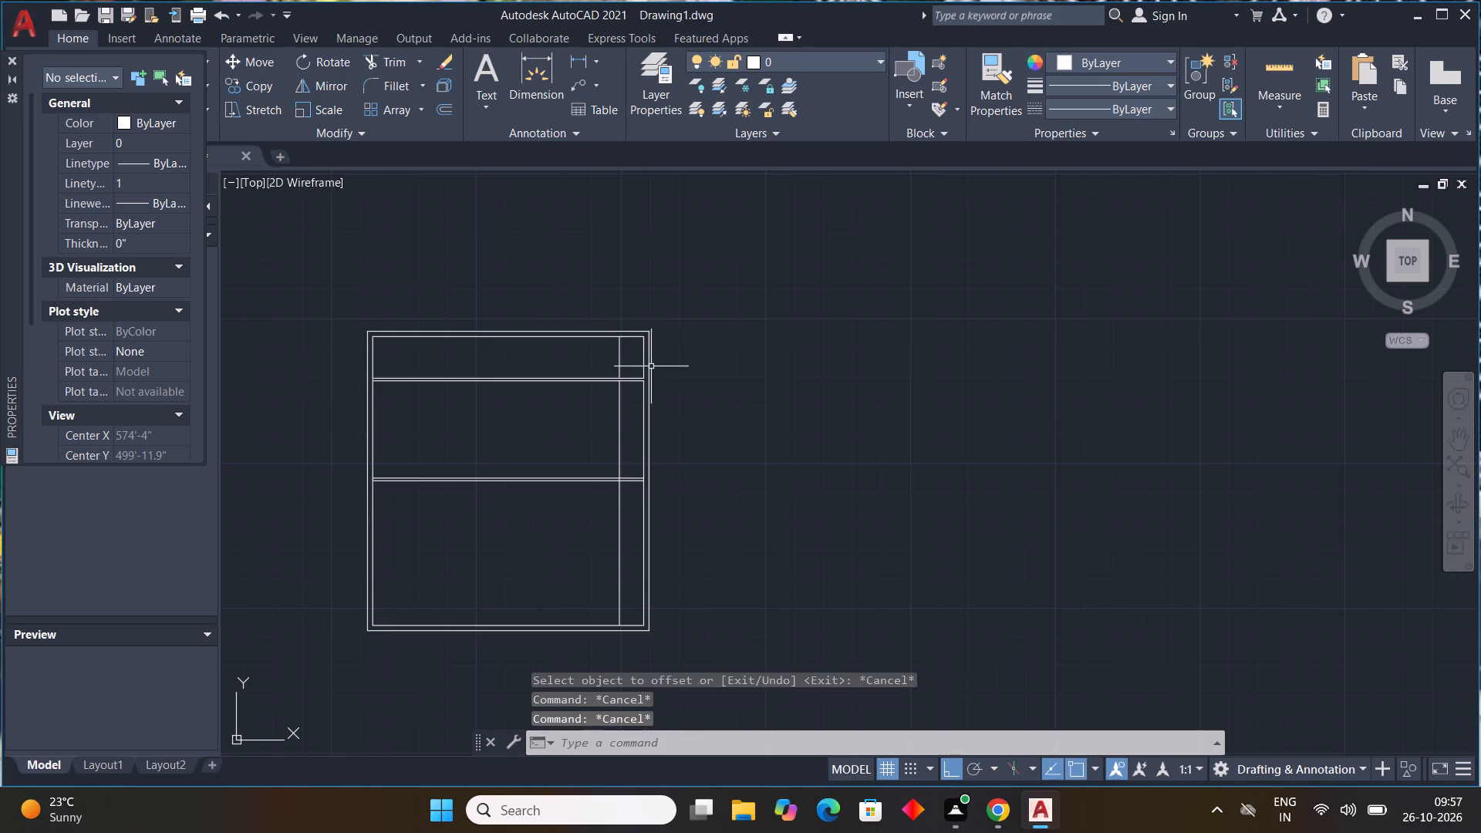
Stretch the new vertical line's upper segment down to the upper partition's lower line and up to the top wall's outer line.
{"action": "scroll", "coordinate": [605, 375], "scroll_direction": "up", "scroll_amount": 3}
{"action": "middle_click_drag", "start_coordinate": [596, 366], "coordinate": [610, 343]}
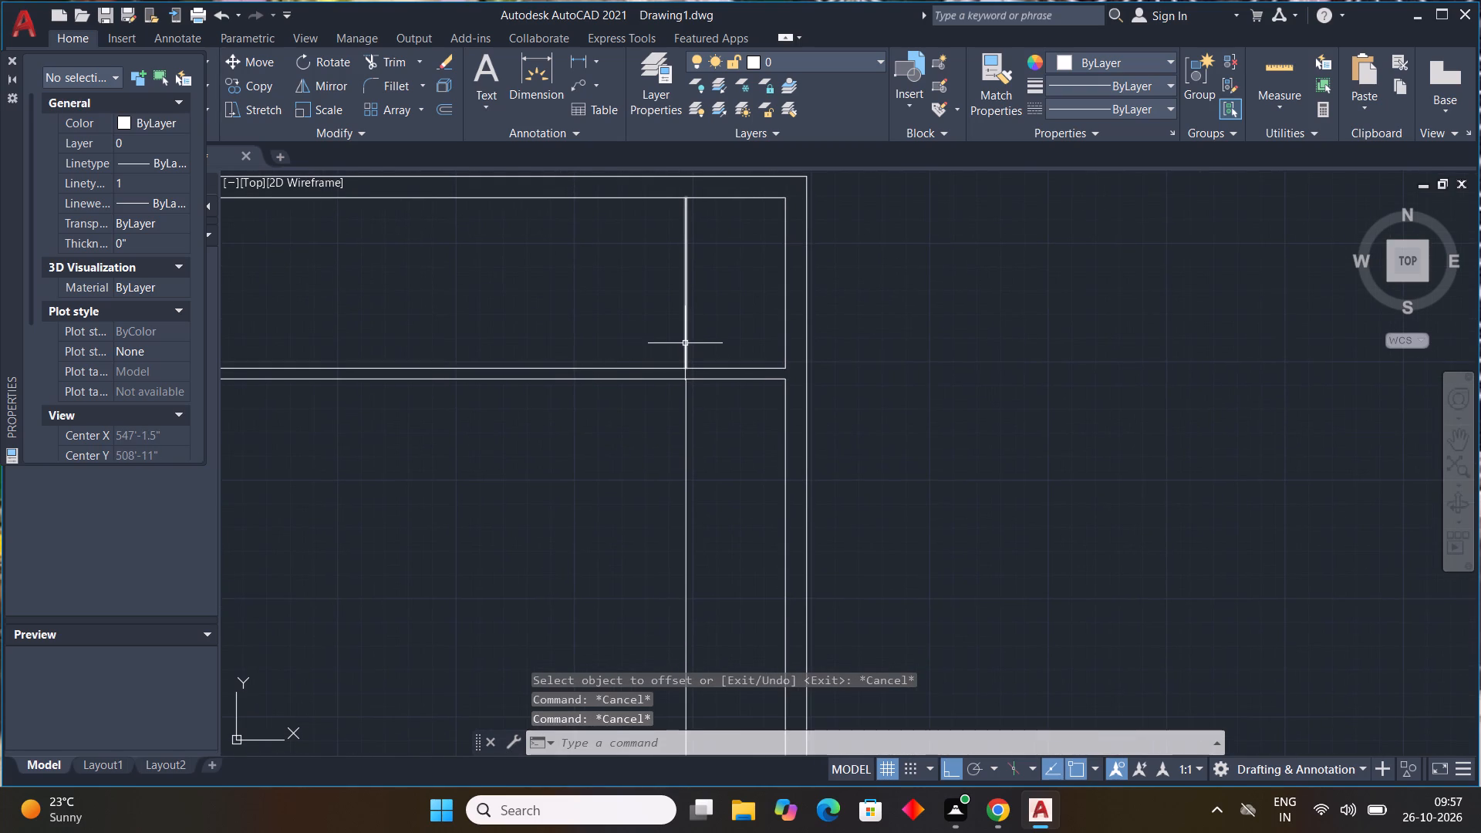
{"action": "left_click", "coordinate": [684, 343]}
{"action": "left_click_drag", "start_coordinate": [687, 365], "coordinate": [687, 373]}
{"action": "left_click", "coordinate": [689, 379]}
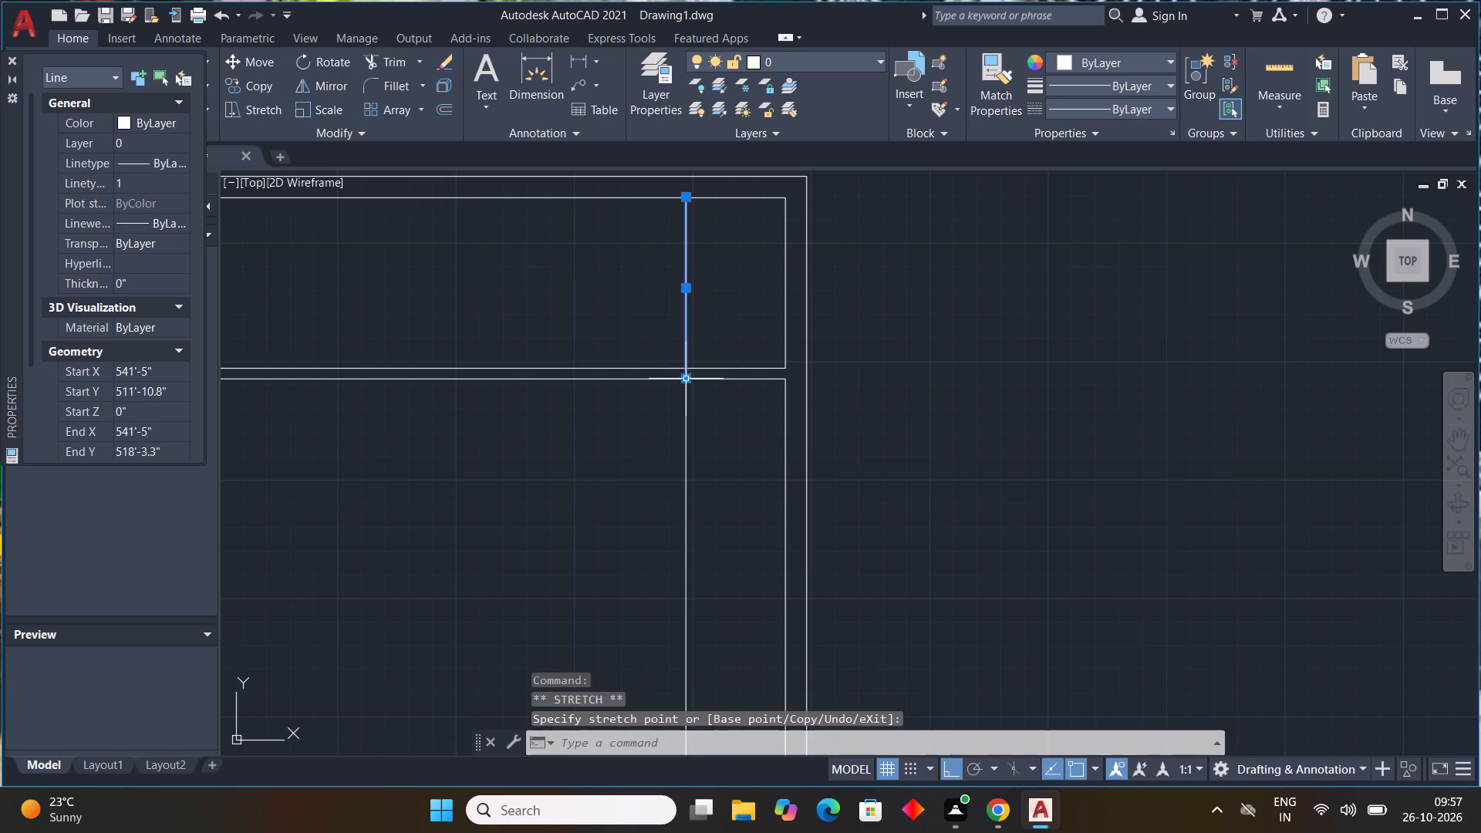
{"action": "middle_click_drag", "start_coordinate": [754, 272], "coordinate": [754, 484]}
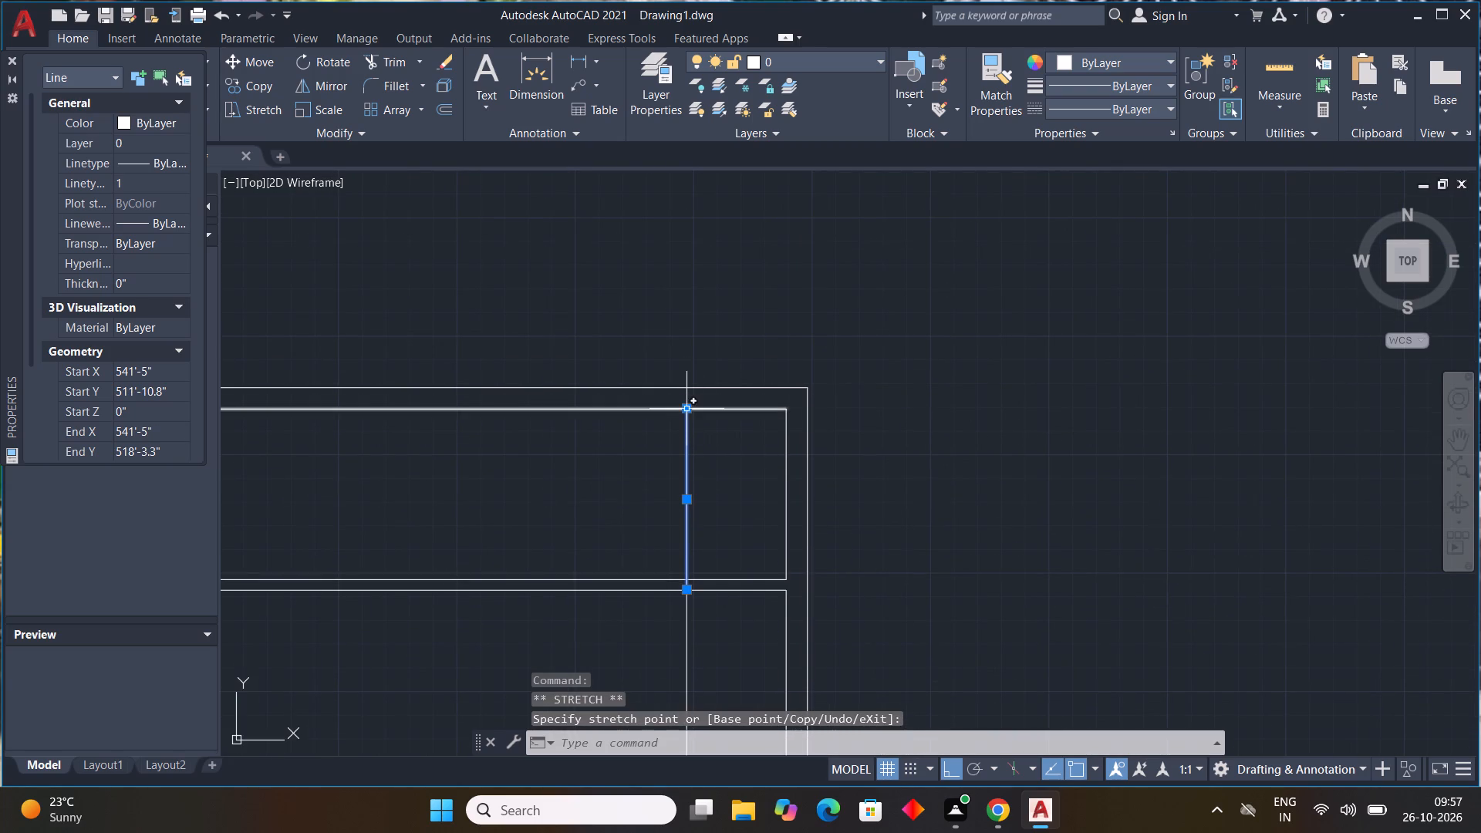
{"action": "left_click", "coordinate": [690, 411]}
{"action": "left_click", "coordinate": [683, 390]}
{"action": "key", "text": "Escape"}
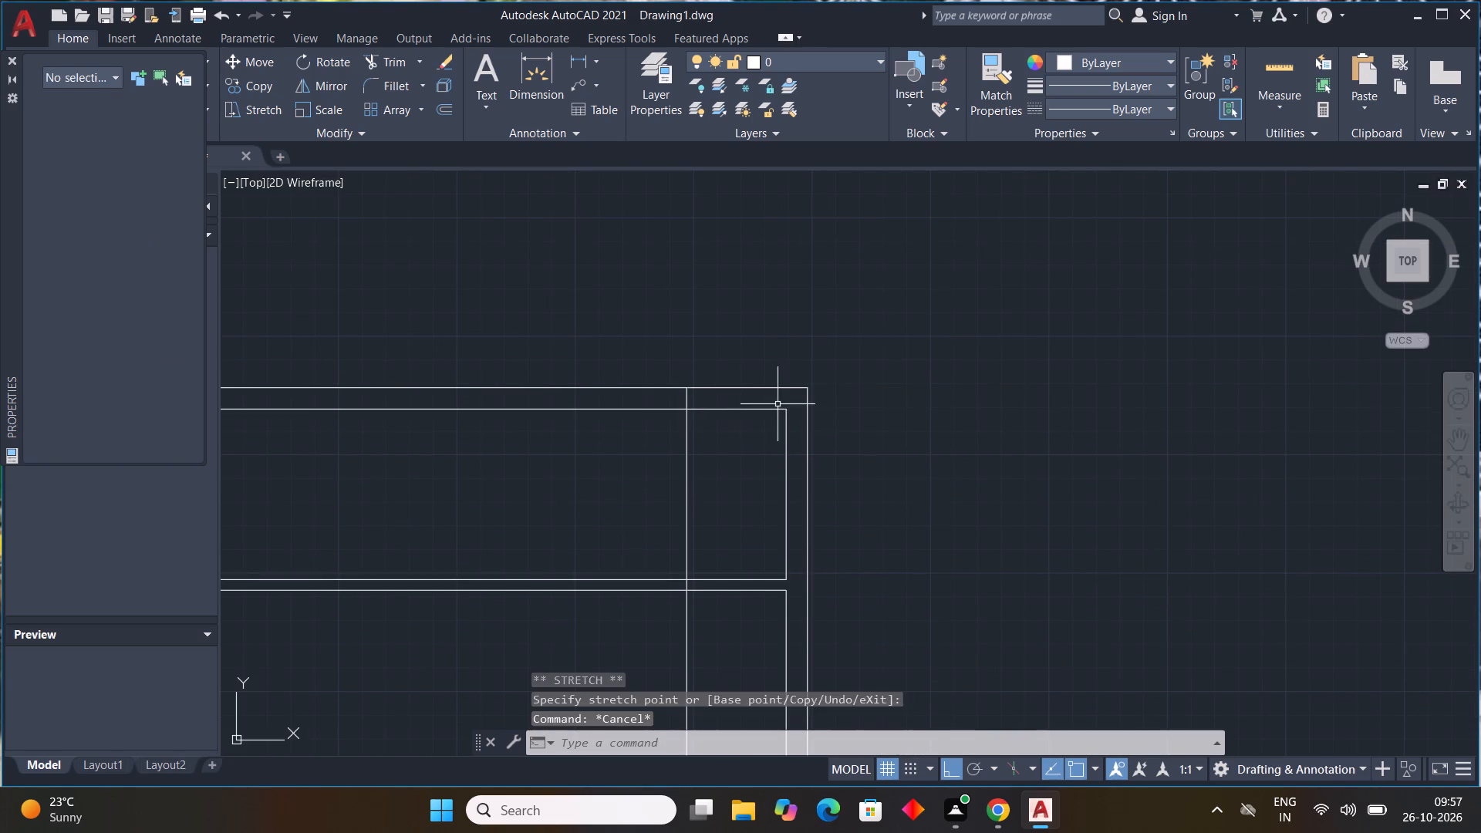
{"action": "key", "text": "Escape"}
Trim the new vertical line below the second partition.
{"action": "scroll", "coordinate": [752, 439], "scroll_direction": "down", "scroll_amount": 2}
{"action": "middle_click", "coordinate": [745, 449]}
{"action": "scroll", "coordinate": [732, 502], "scroll_direction": "down", "scroll_amount": 2}
{"action": "middle_click_drag", "start_coordinate": [754, 541], "coordinate": [779, 498]}
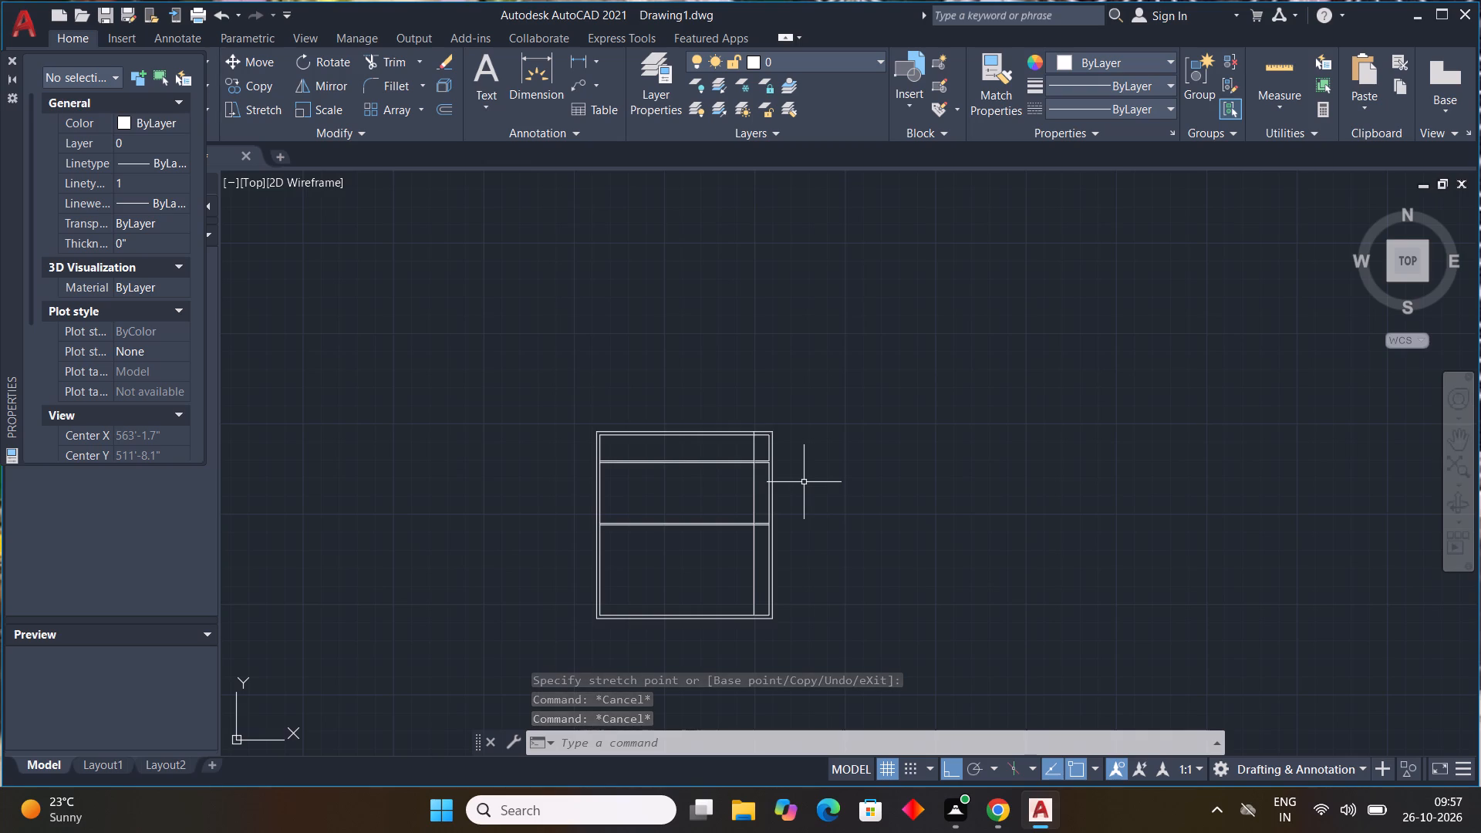
{"action": "scroll", "coordinate": [731, 508], "scroll_direction": "up", "scroll_amount": 1}
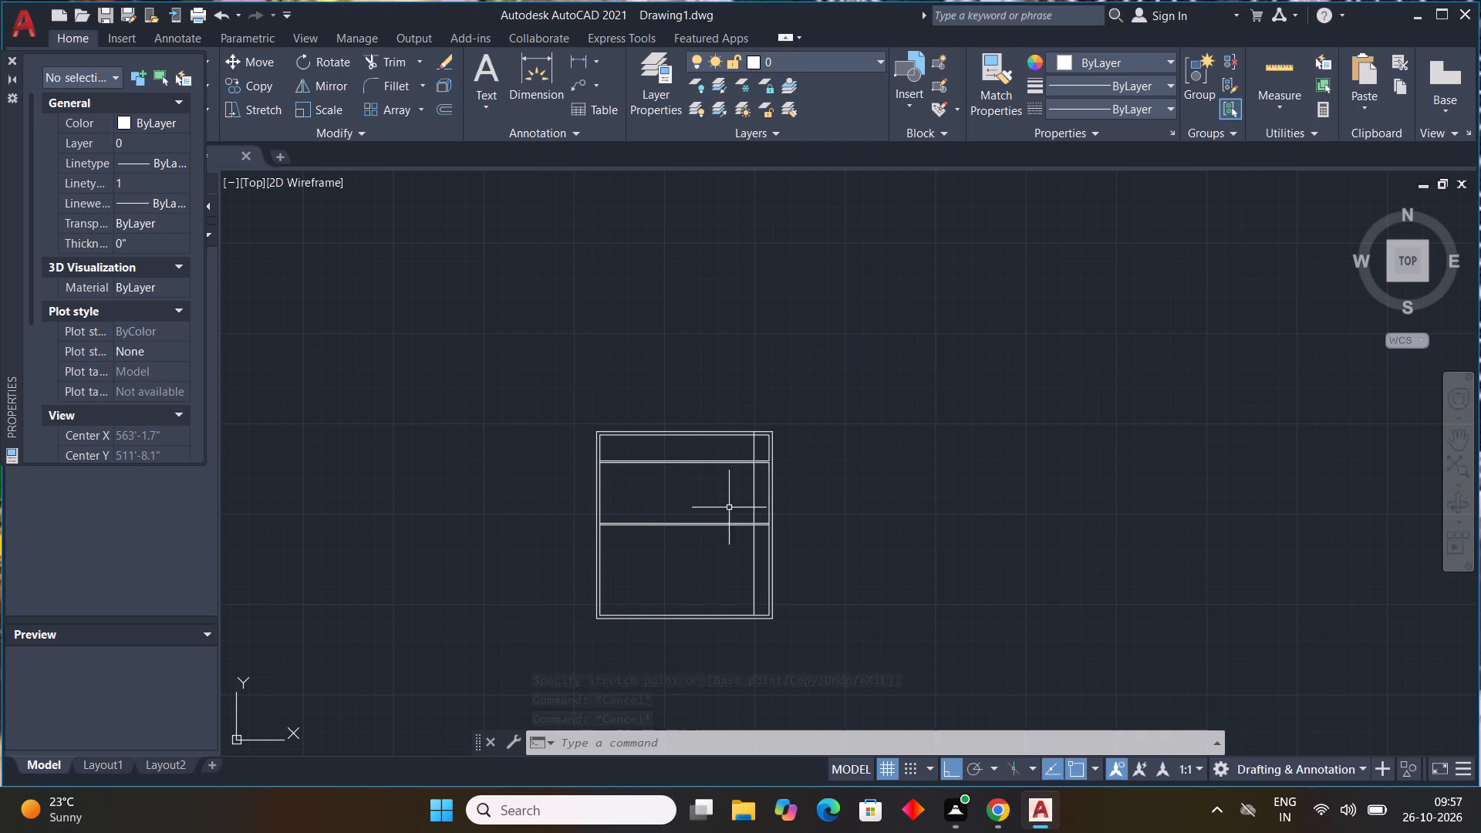
{"action": "scroll", "coordinate": [734, 508], "scroll_direction": "up", "scroll_amount": 2}
{"action": "scroll", "coordinate": [763, 505], "scroll_direction": "down", "scroll_amount": 1}
{"action": "middle_click_drag", "start_coordinate": [761, 501], "coordinate": [632, 370]}
{"action": "middle_click", "coordinate": [632, 370]}
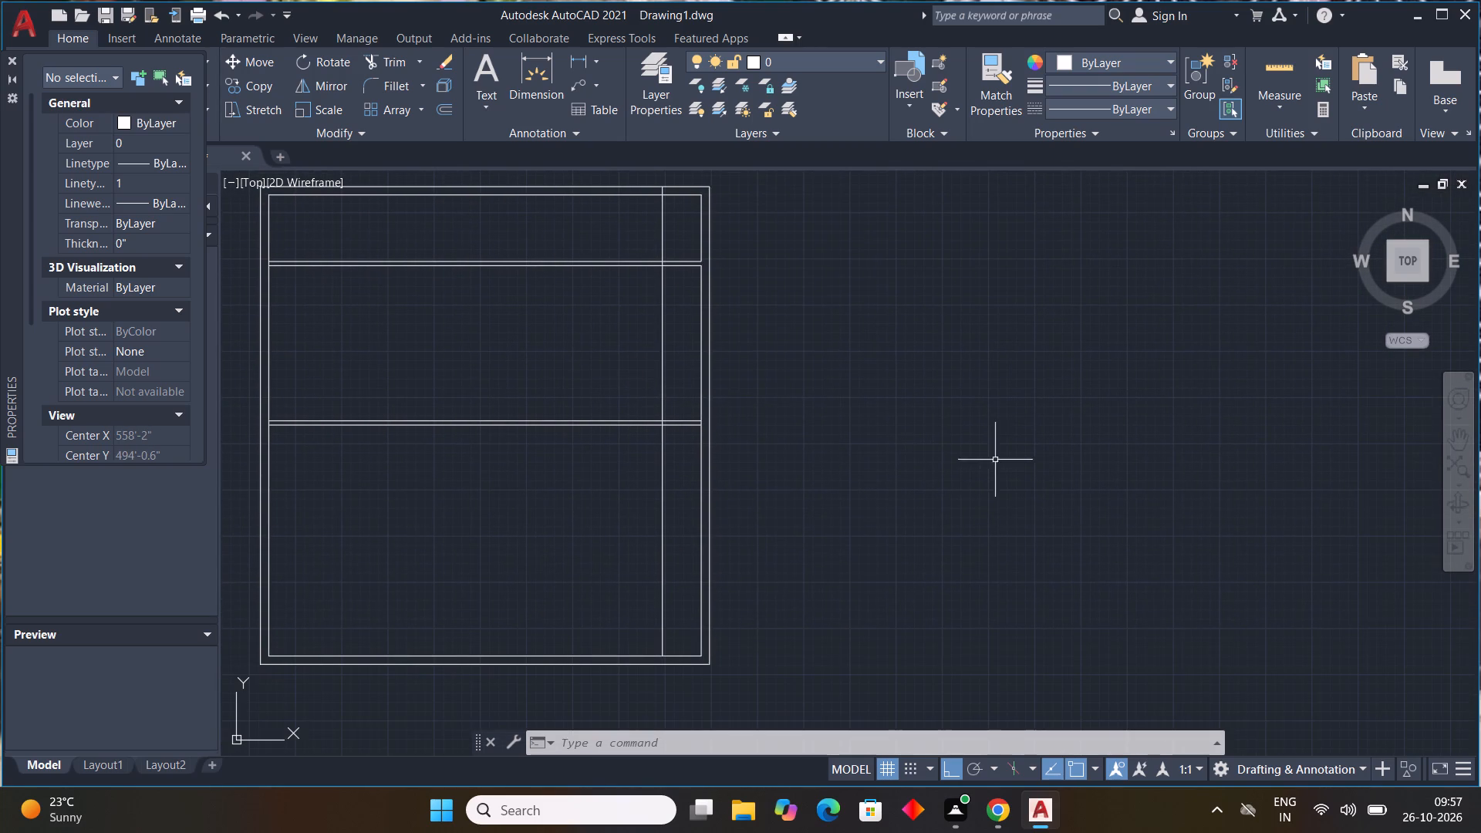
{"action": "type", "text": "tr"}
{"action": "key", "text": "space"}
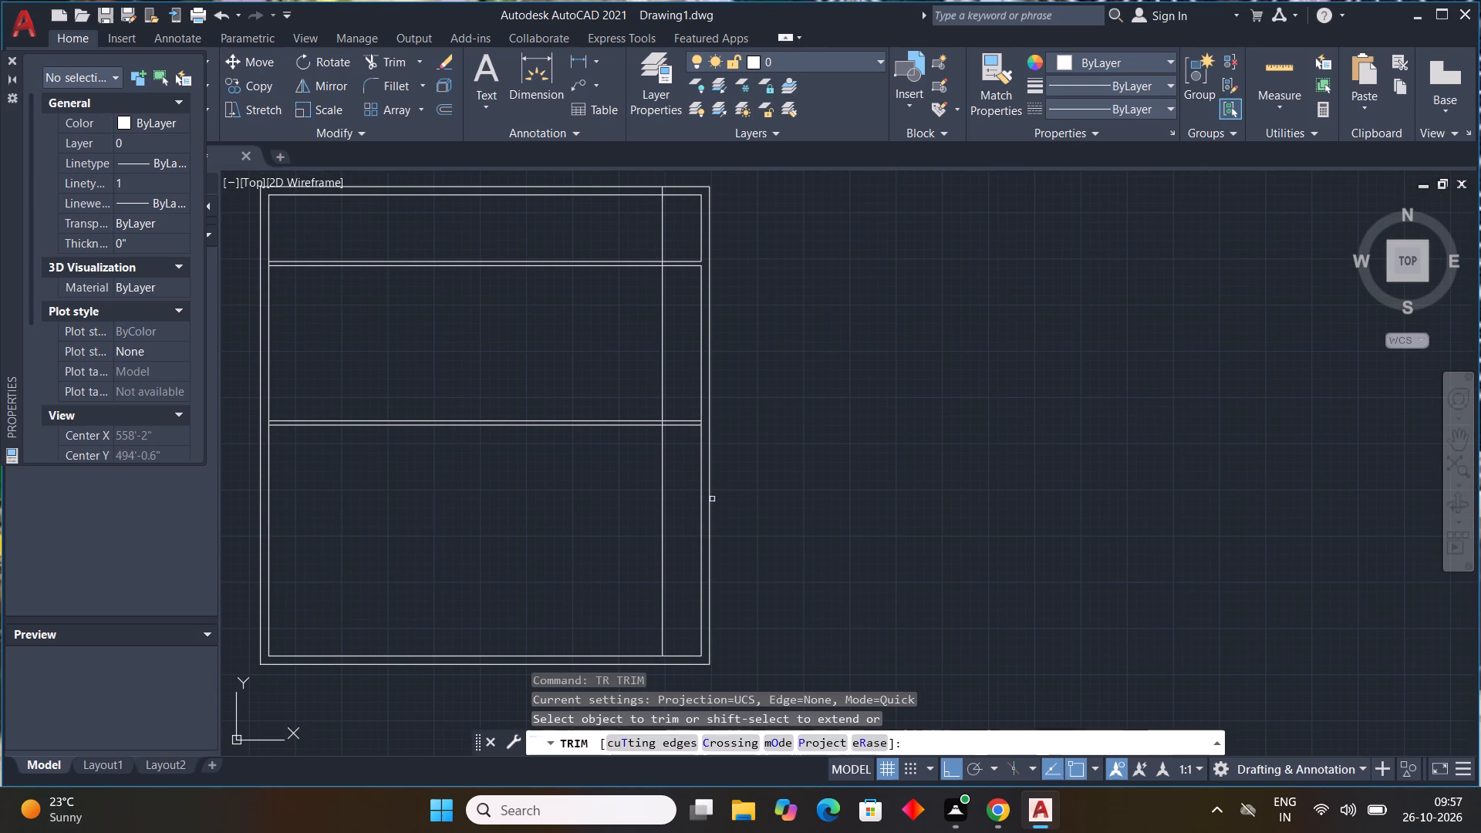
{"action": "left_click_drag", "start_coordinate": [681, 489], "coordinate": [629, 511]}
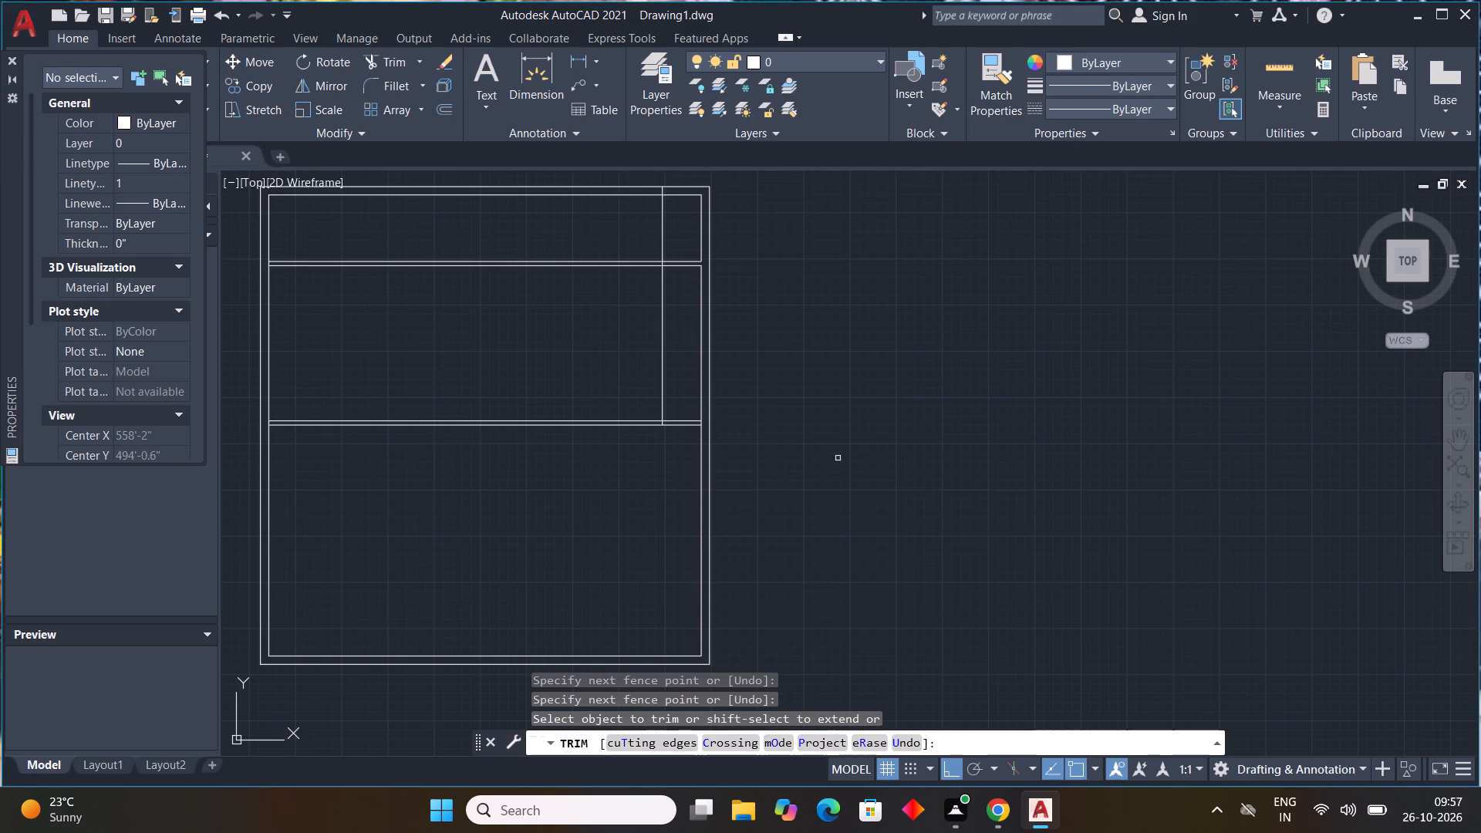
{"action": "middle_click_drag", "start_coordinate": [842, 472], "coordinate": [882, 598]}
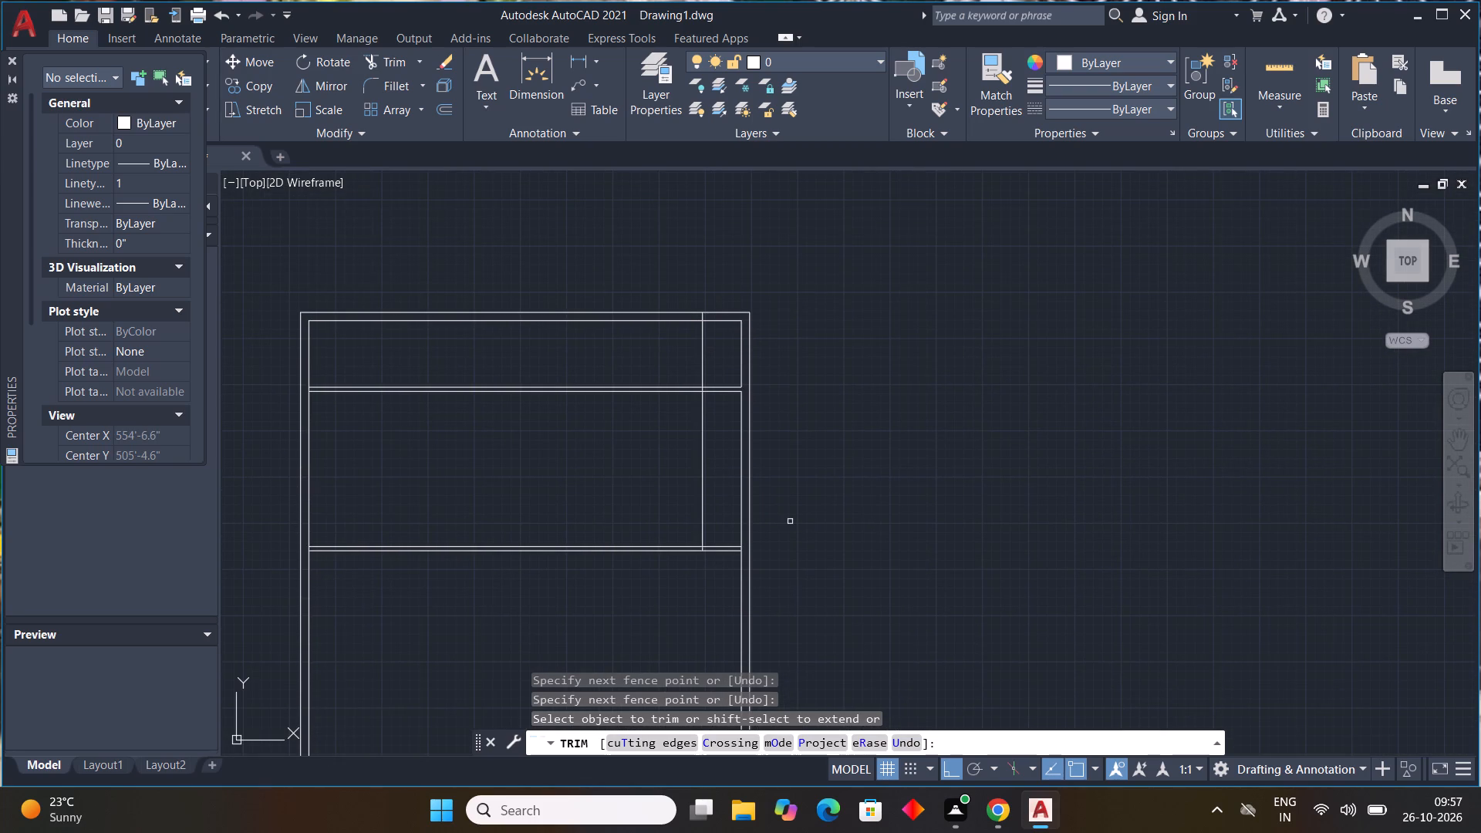
{"action": "key", "text": "Escape"}
{"action": "key", "text": "Escape"}
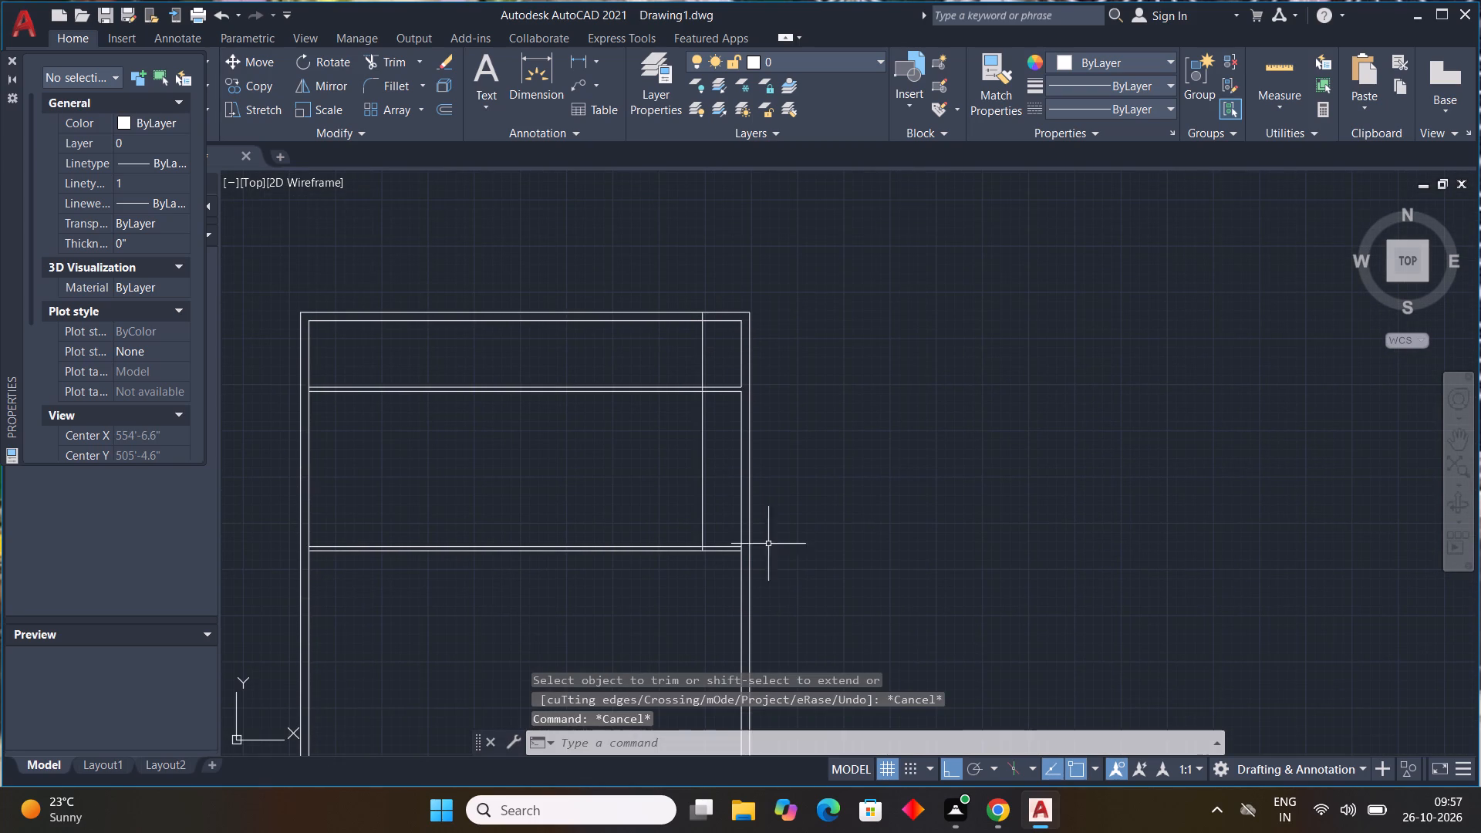
Stretch the right end of the second partition's upper line to the right wall's outer line.
{"action": "scroll", "coordinate": [765, 556], "scroll_direction": "up", "scroll_amount": 1}
{"action": "middle_click_drag", "start_coordinate": [760, 549], "coordinate": [729, 514]}
{"action": "left_click", "coordinate": [687, 503]}
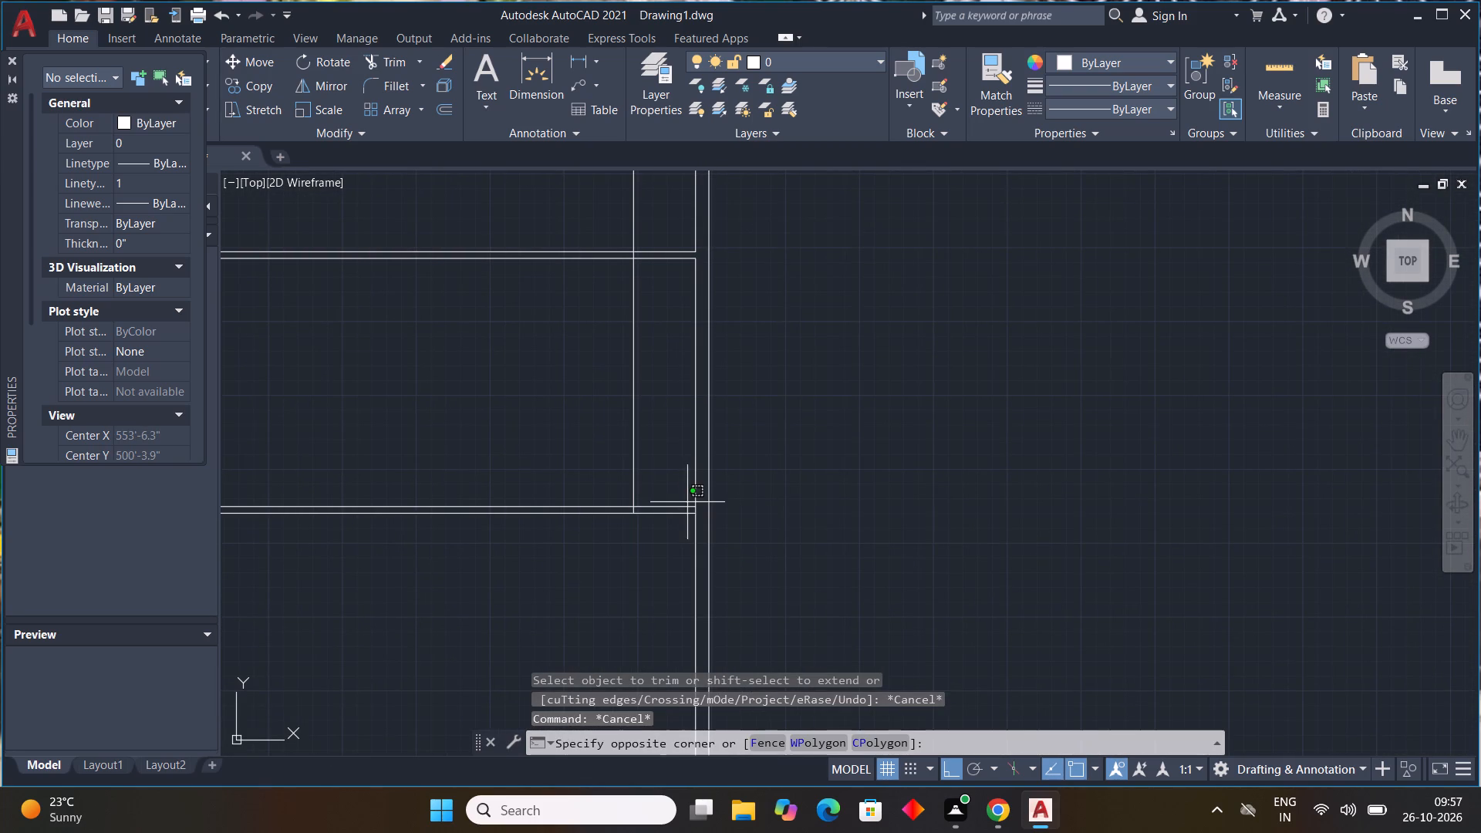
{"action": "scroll", "coordinate": [673, 511], "scroll_direction": "up", "scroll_amount": 2}
{"action": "key", "text": "Escape"}
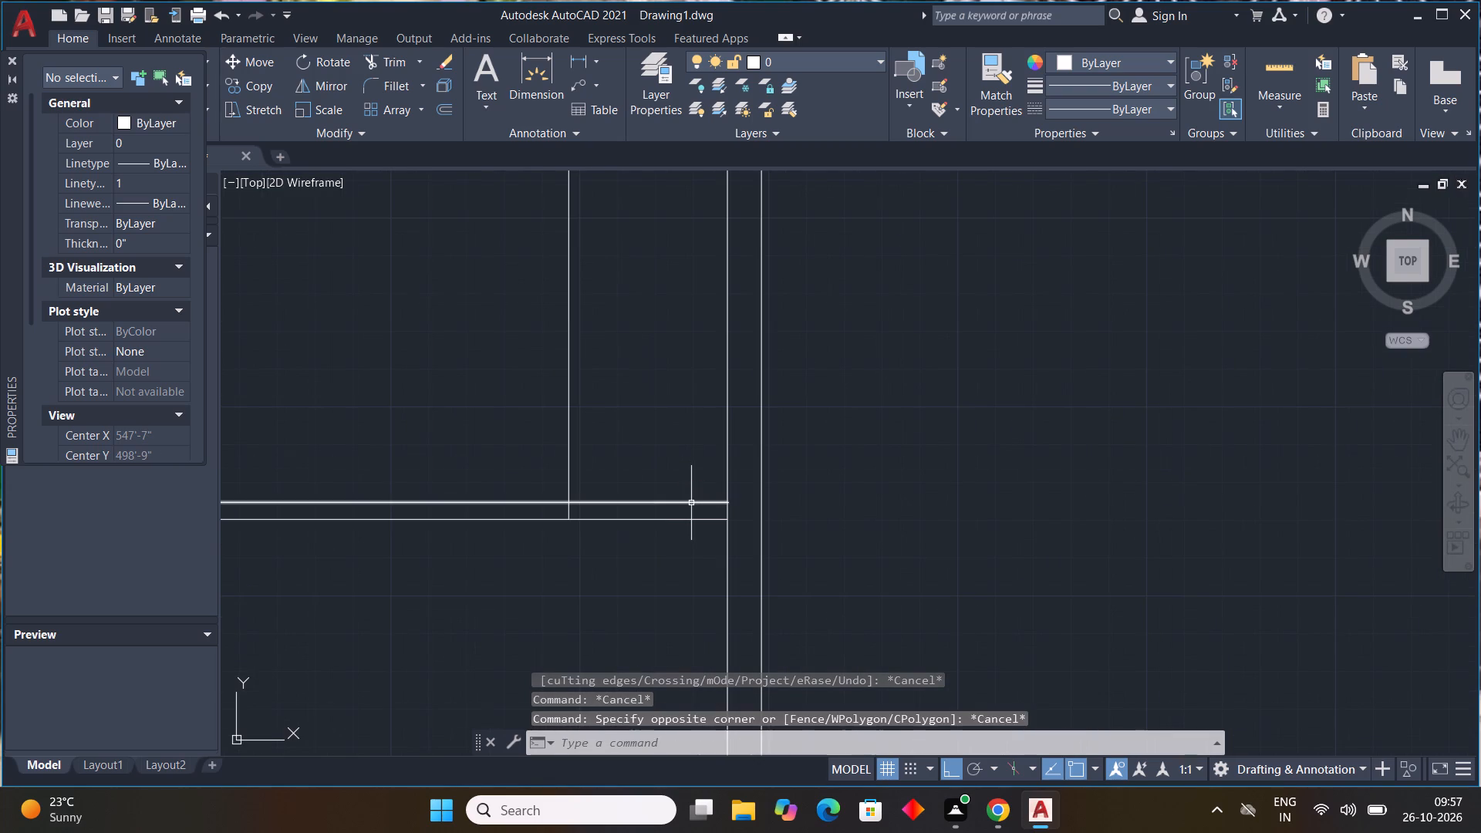
{"action": "left_click", "coordinate": [687, 504]}
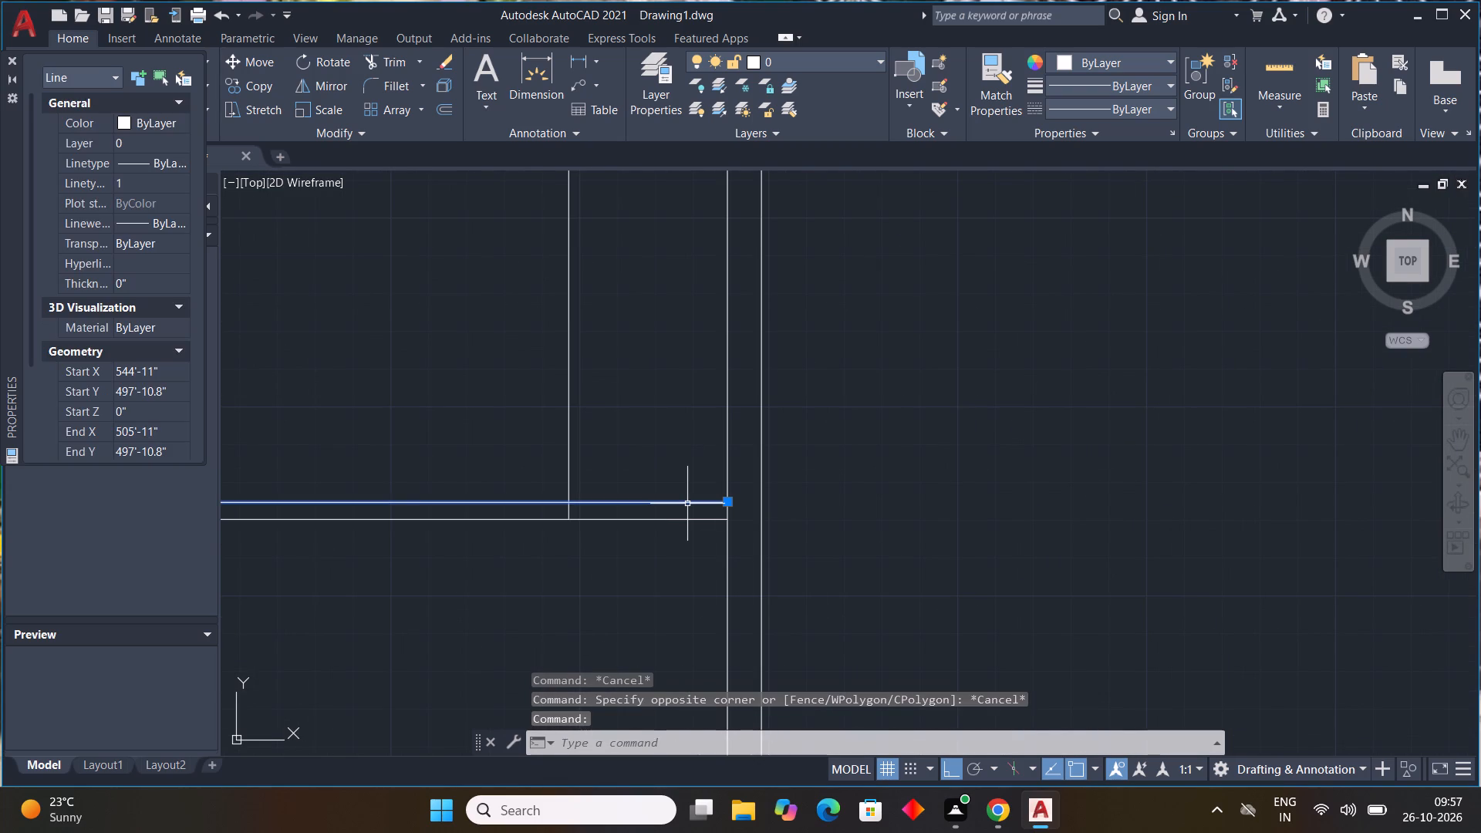
{"action": "left_click", "coordinate": [727, 501]}
{"action": "left_click", "coordinate": [761, 503]}
{"action": "key", "text": "Escape"}
{"action": "scroll", "coordinate": [795, 490], "scroll_direction": "down", "scroll_amount": 2}
{"action": "middle_click_drag", "start_coordinate": [806, 507], "coordinate": [821, 519]}
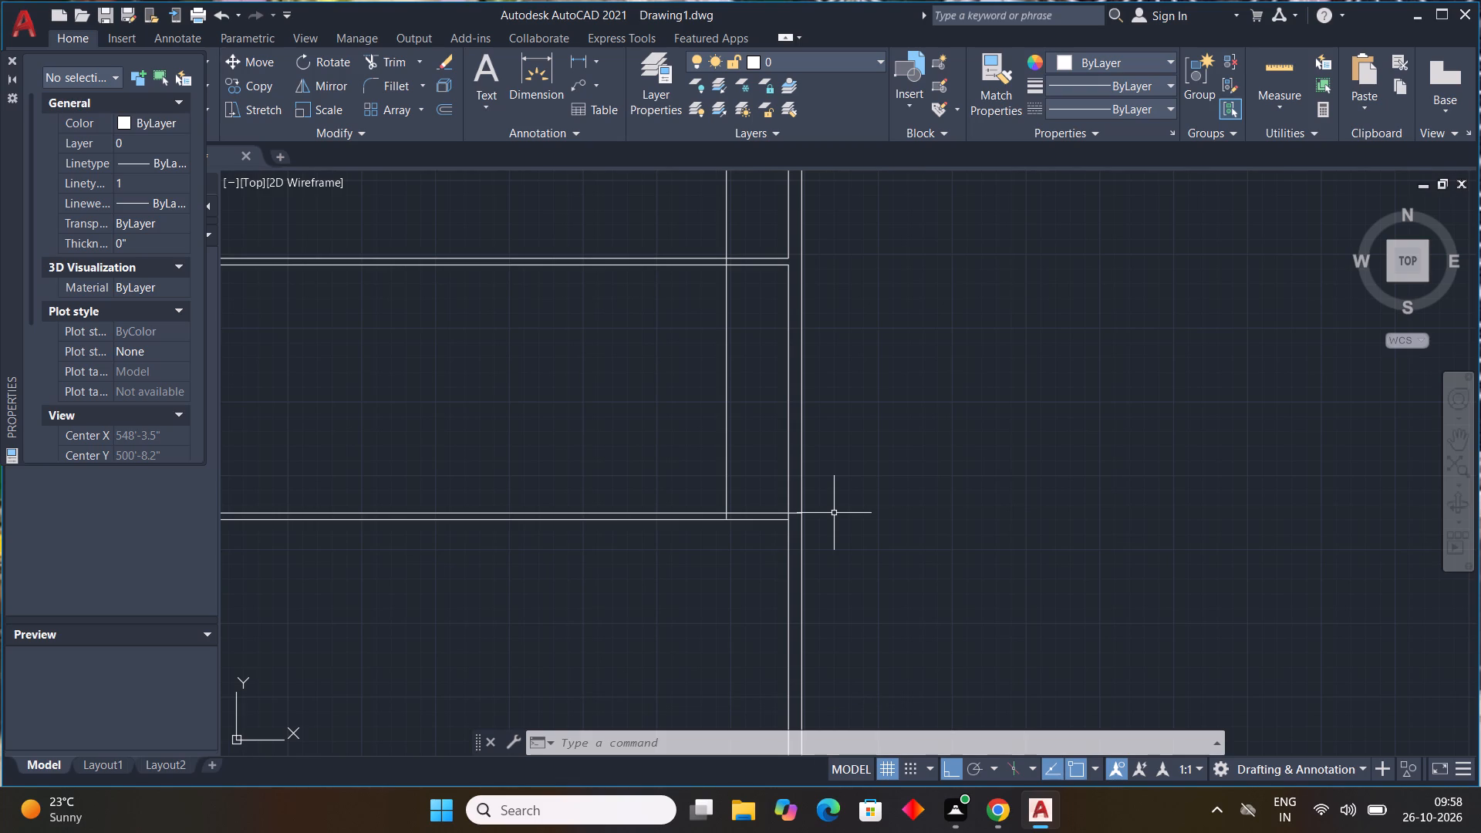
Trim both lines of the second partition between the new vertical line and the right wall's inner line.
{"action": "scroll", "coordinate": [484, 445], "scroll_direction": "down", "scroll_amount": 2}
{"action": "middle_click_drag", "start_coordinate": [544, 466], "coordinate": [676, 555]}
{"action": "scroll", "coordinate": [663, 539], "scroll_direction": "up", "scroll_amount": 4}
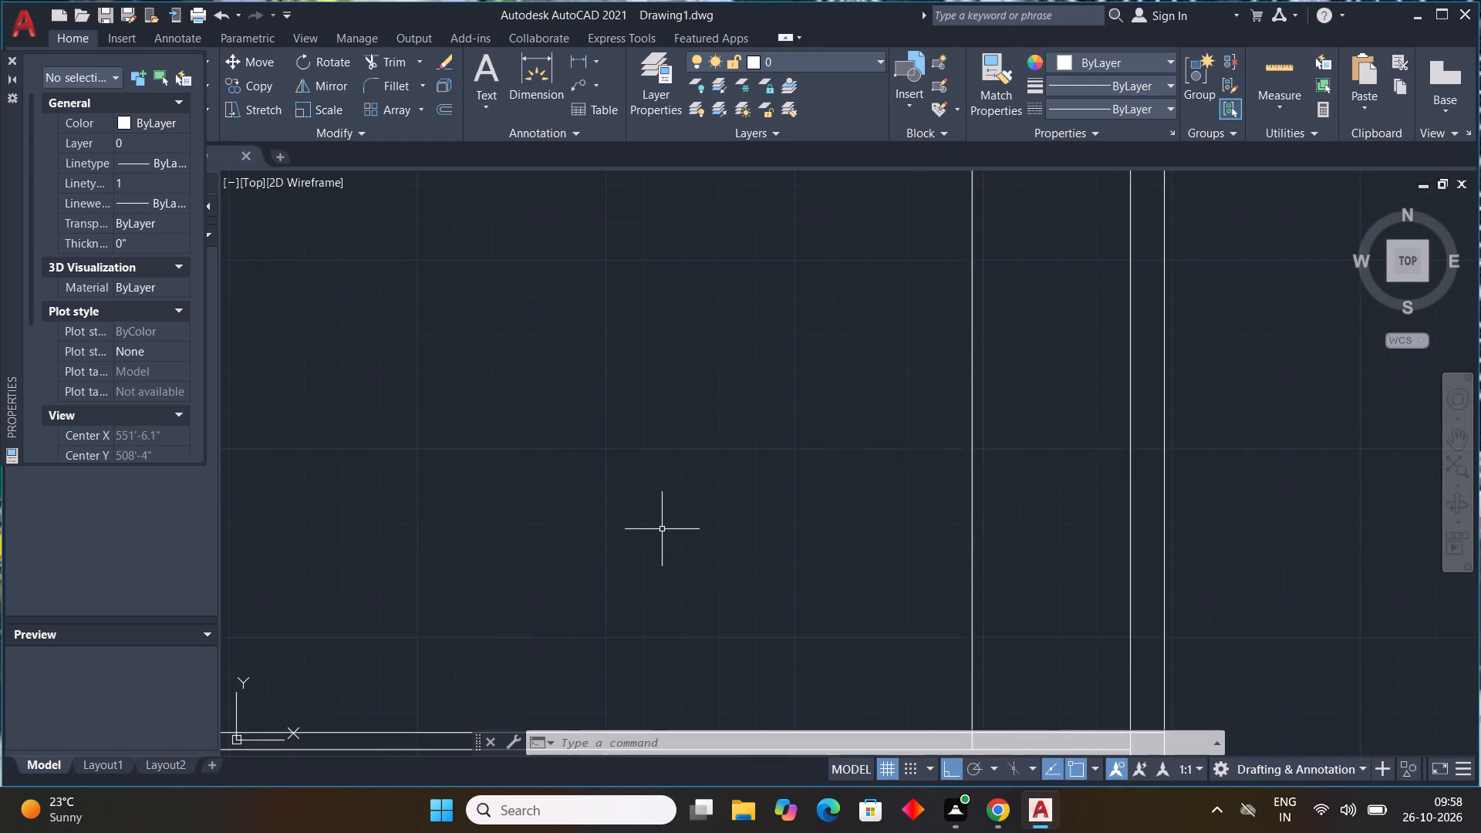
{"action": "middle_click_drag", "start_coordinate": [761, 534], "coordinate": [639, 372]}
{"action": "type", "text": "tr"}
{"action": "key", "text": "space"}
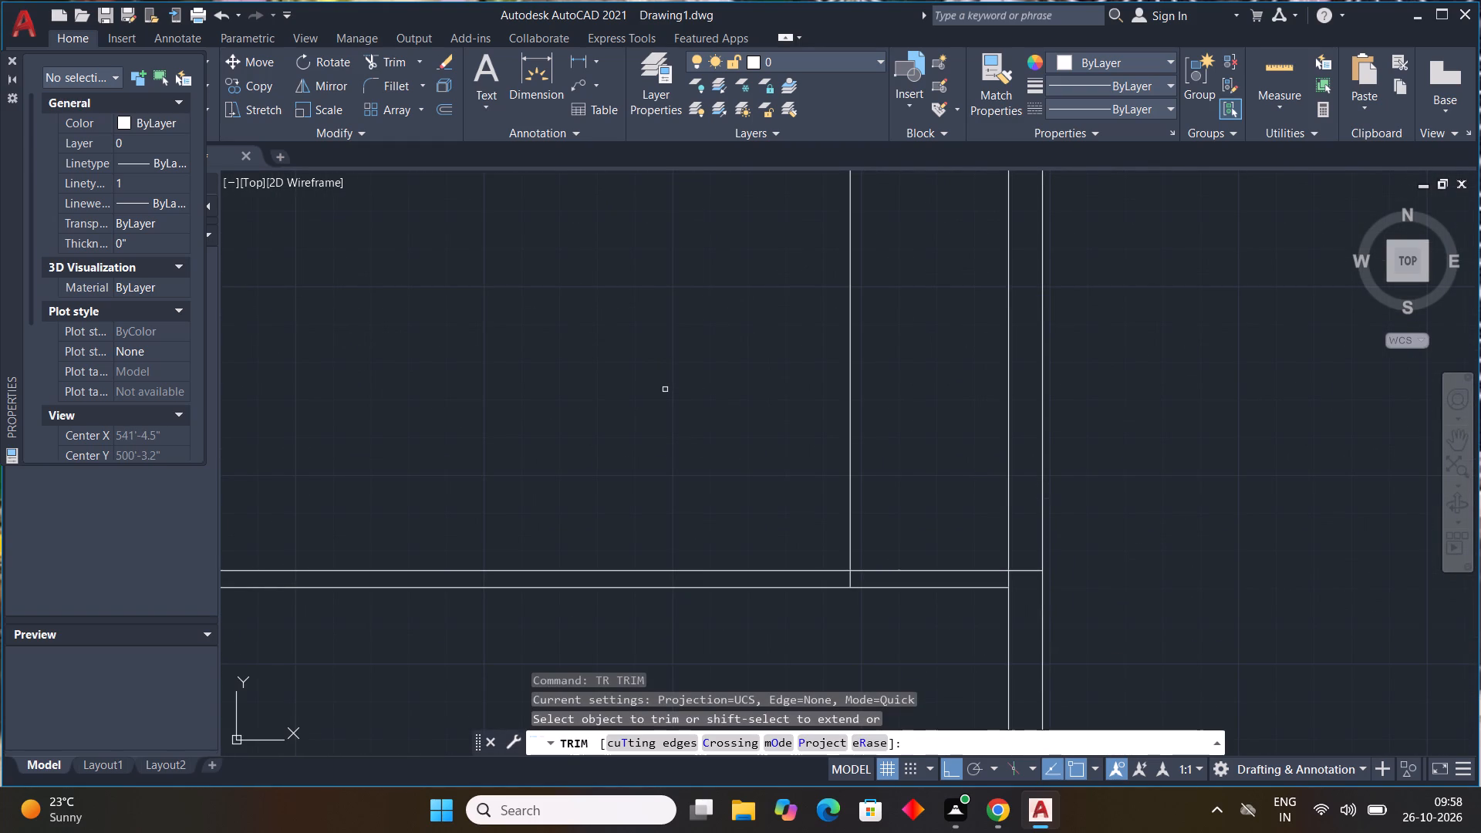
{"action": "left_click_drag", "start_coordinate": [938, 524], "coordinate": [939, 600]}
{"action": "scroll", "coordinate": [928, 543], "scroll_direction": "down", "scroll_amount": 4}
{"action": "scroll", "coordinate": [923, 425], "scroll_direction": "up", "scroll_amount": 1}
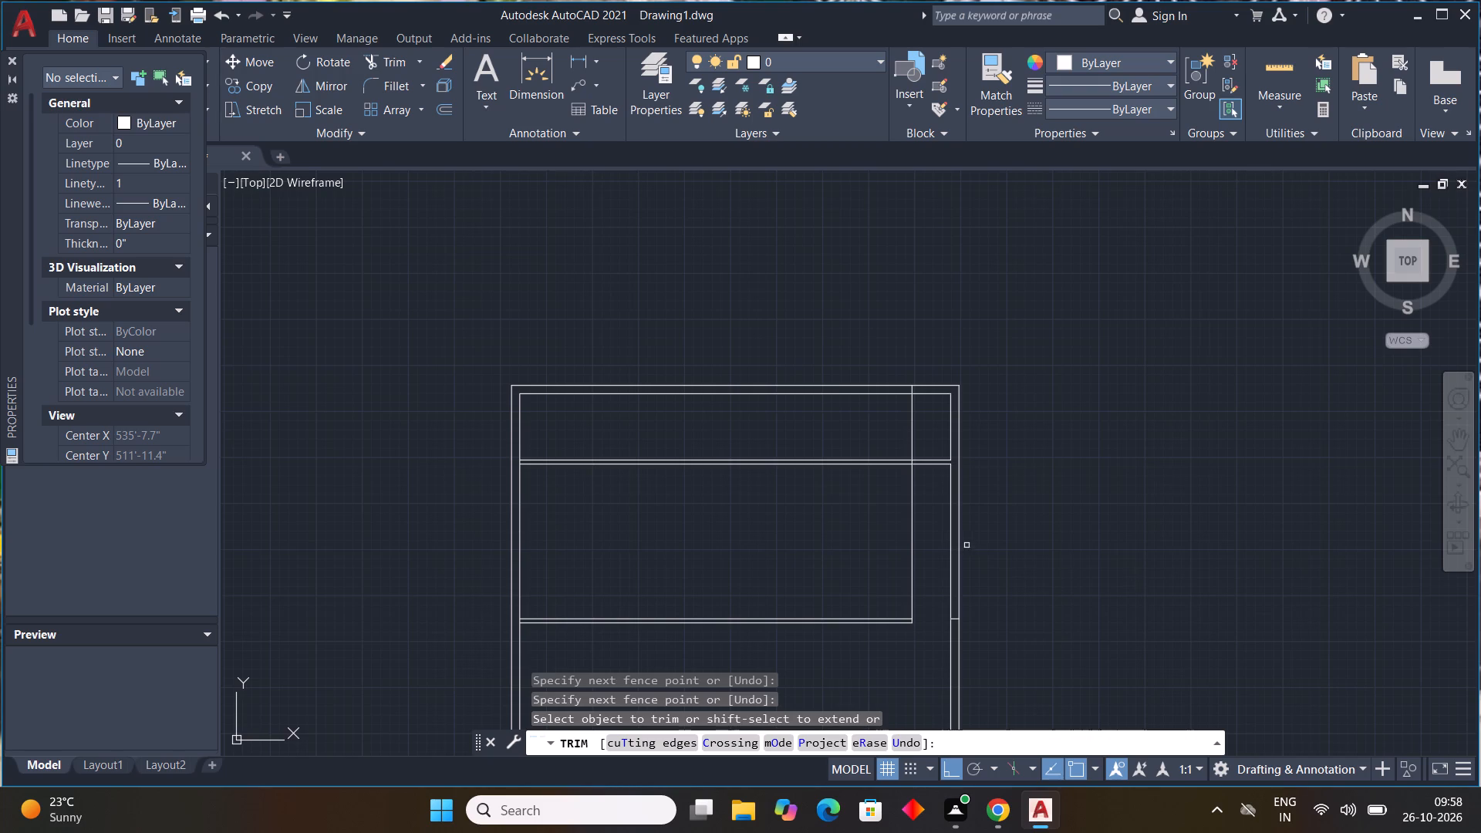
{"action": "scroll", "coordinate": [948, 533], "scroll_direction": "up", "scroll_amount": 2}
{"action": "key", "text": "Escape"}
{"action": "key", "text": "Escape"}
{"action": "scroll", "coordinate": [906, 521], "scroll_direction": "down", "scroll_amount": 2}
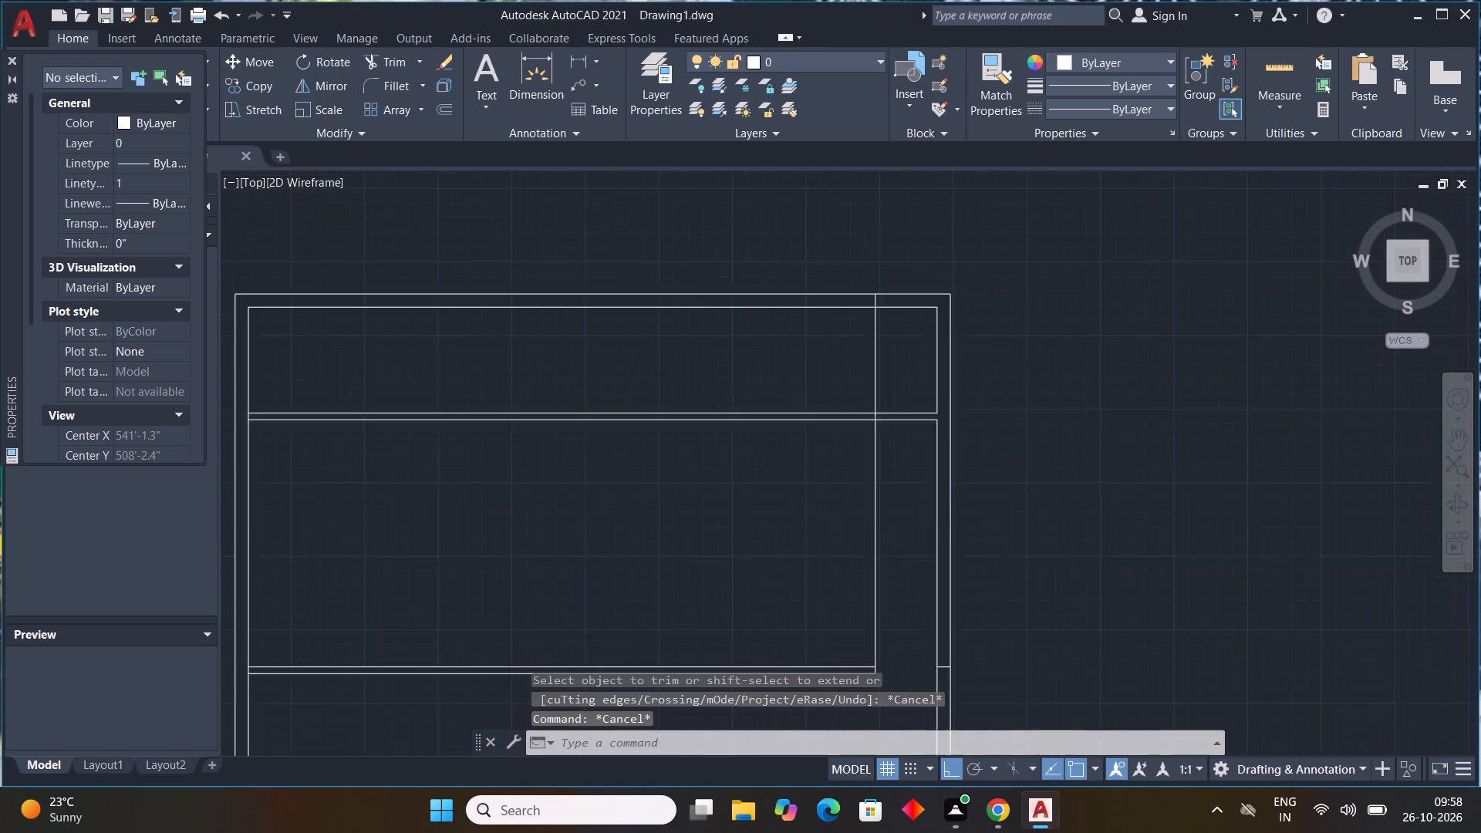
Offset both segments of the new vertical line 9" to the left to form the set-back wall's thickness.
{"action": "type", "text": "off"}
{"action": "key", "text": "space"}
{"action": "key", "text": "9"}
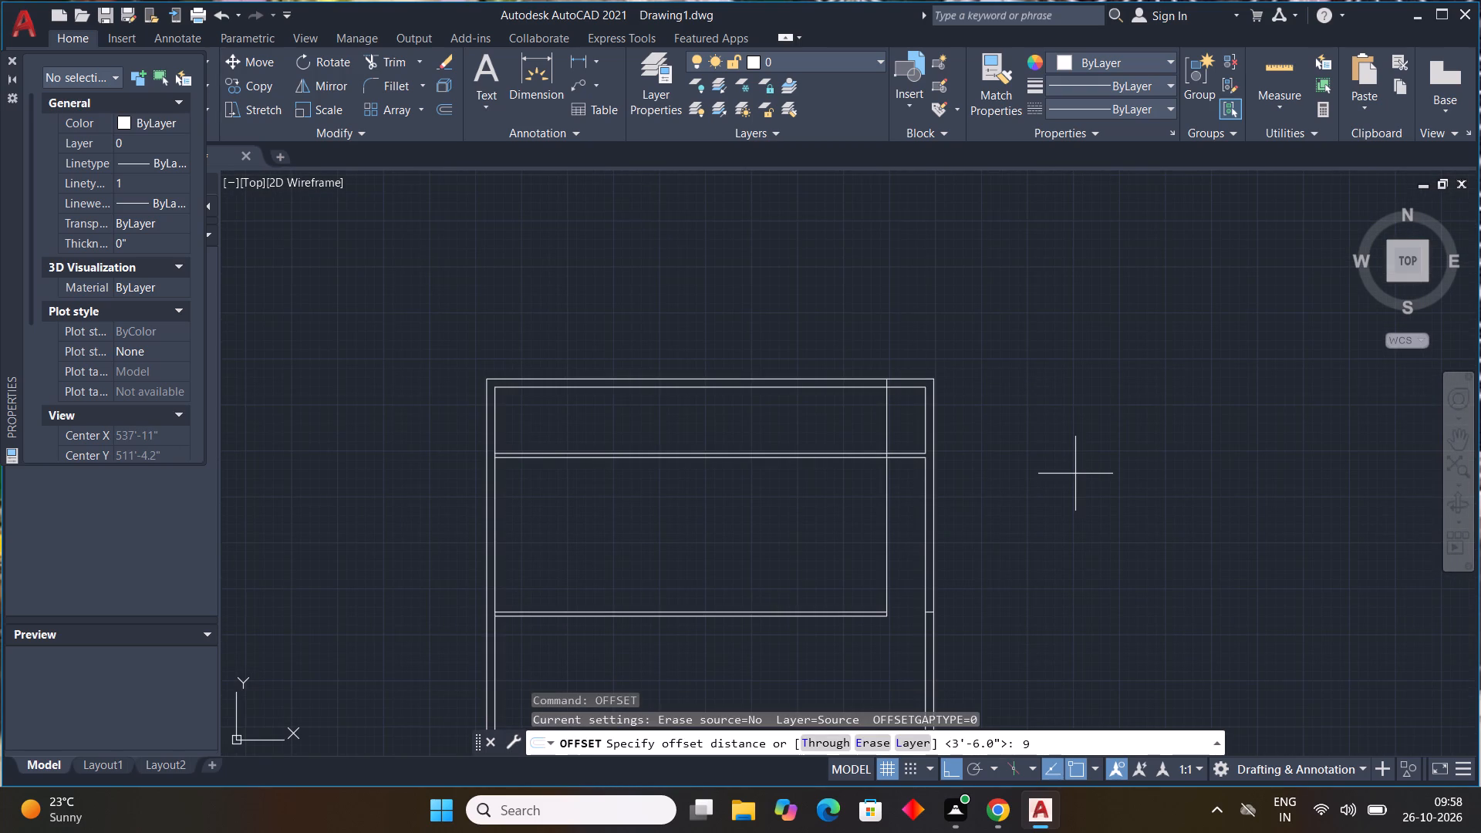
{"action": "key", "text": "shift+quotedbl"}
{"action": "key", "text": "Return"}
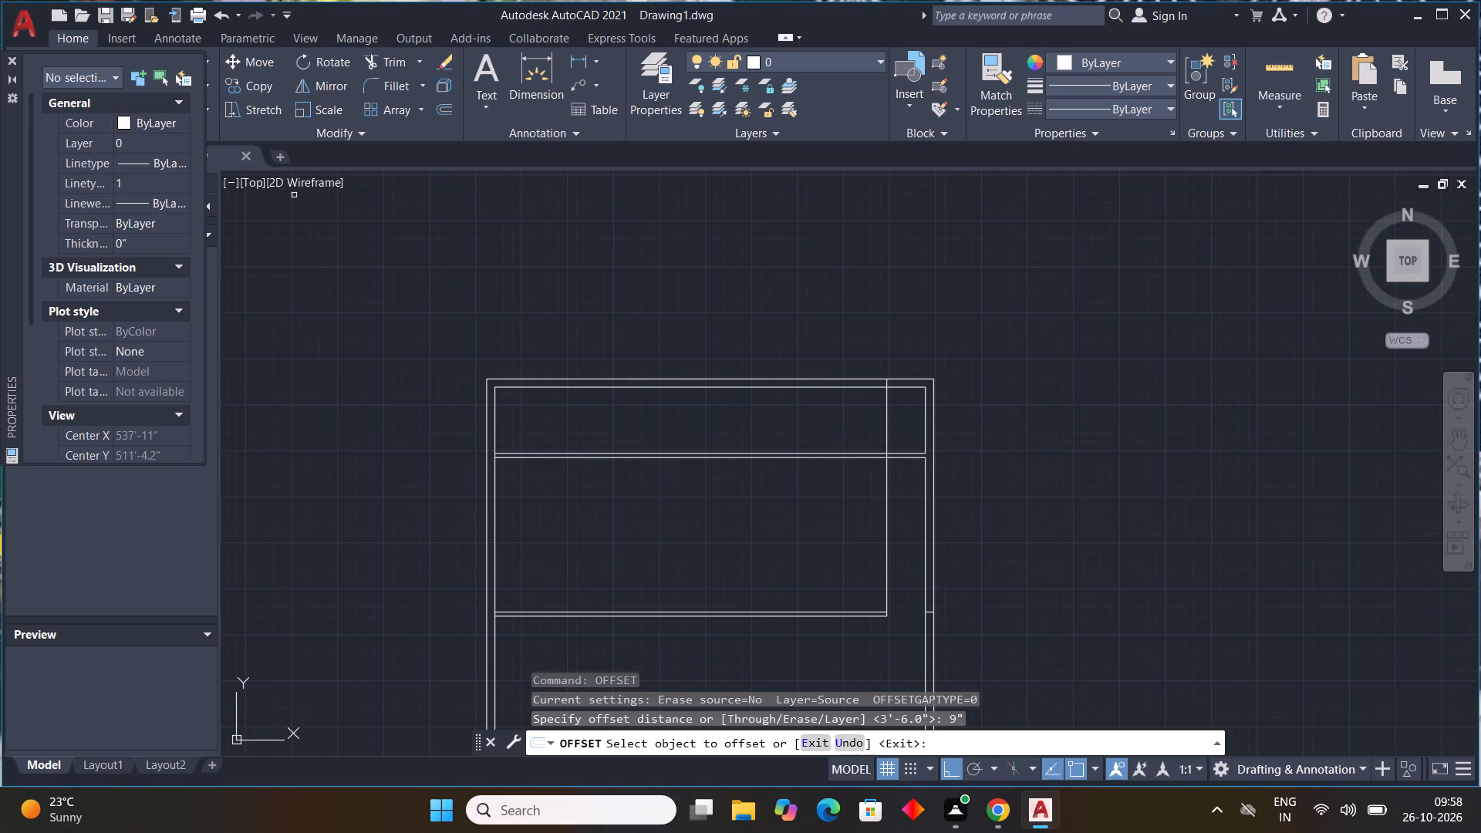
{"action": "left_click", "coordinate": [887, 550]}
{"action": "left_click", "coordinate": [869, 545]}
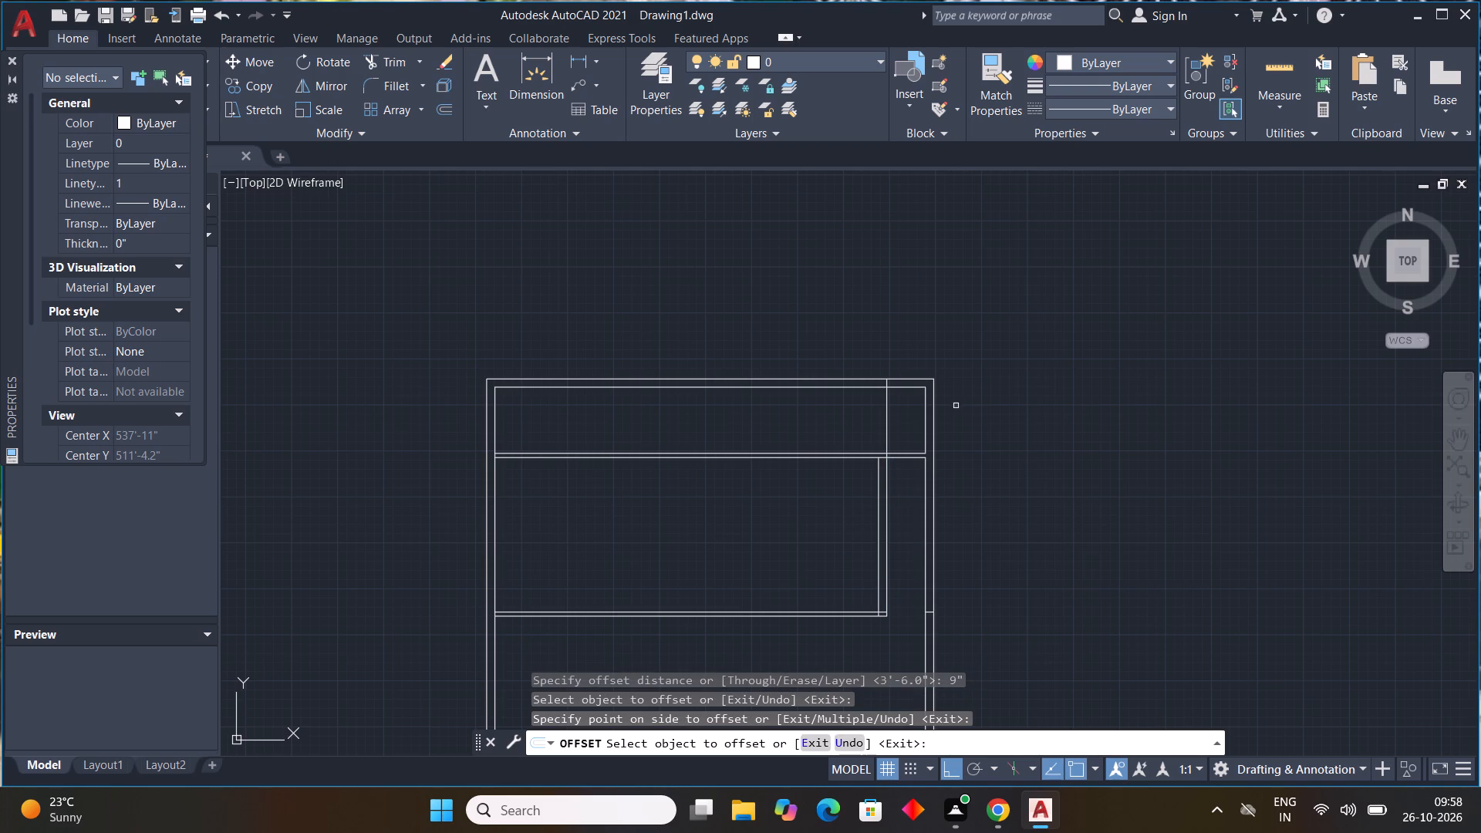
{"action": "left_click", "coordinate": [888, 412]}
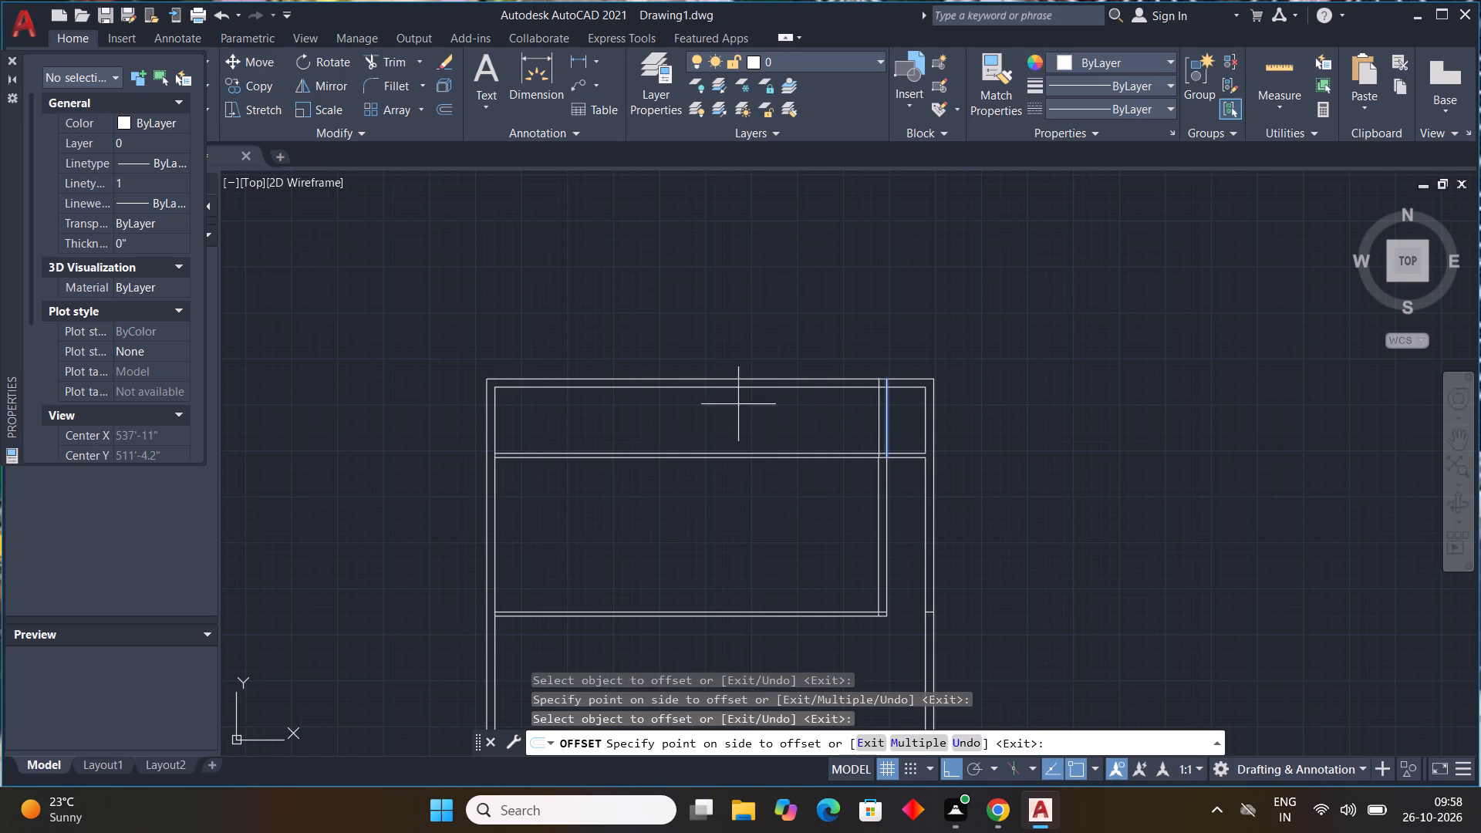
{"action": "left_click", "coordinate": [745, 417]}
{"action": "key", "text": "Escape"}
{"action": "key", "text": "Escape"}
{"action": "key", "text": "Escape"}
{"action": "key", "text": "Escape"}
{"action": "key", "text": "Escape"}
{"action": "key", "text": "Escape"}
{"action": "key", "text": "Escape"}
{"action": "key", "text": "Escape"}
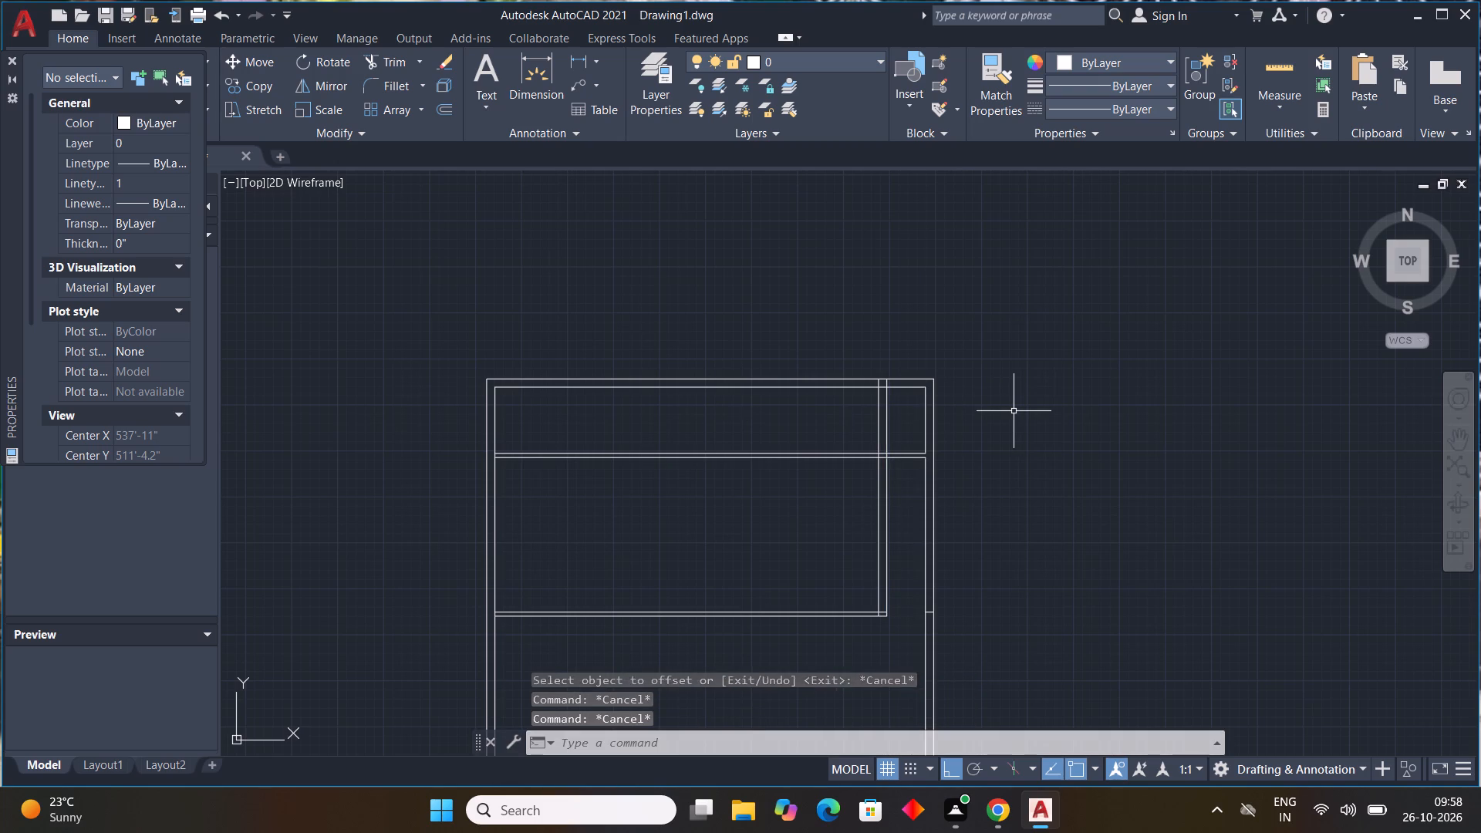
Trim away the top wall, upper partition and old right wall lines outside the set-back wall, above the second partition.
{"action": "type", "text": "tr"}
{"action": "key", "text": "space"}
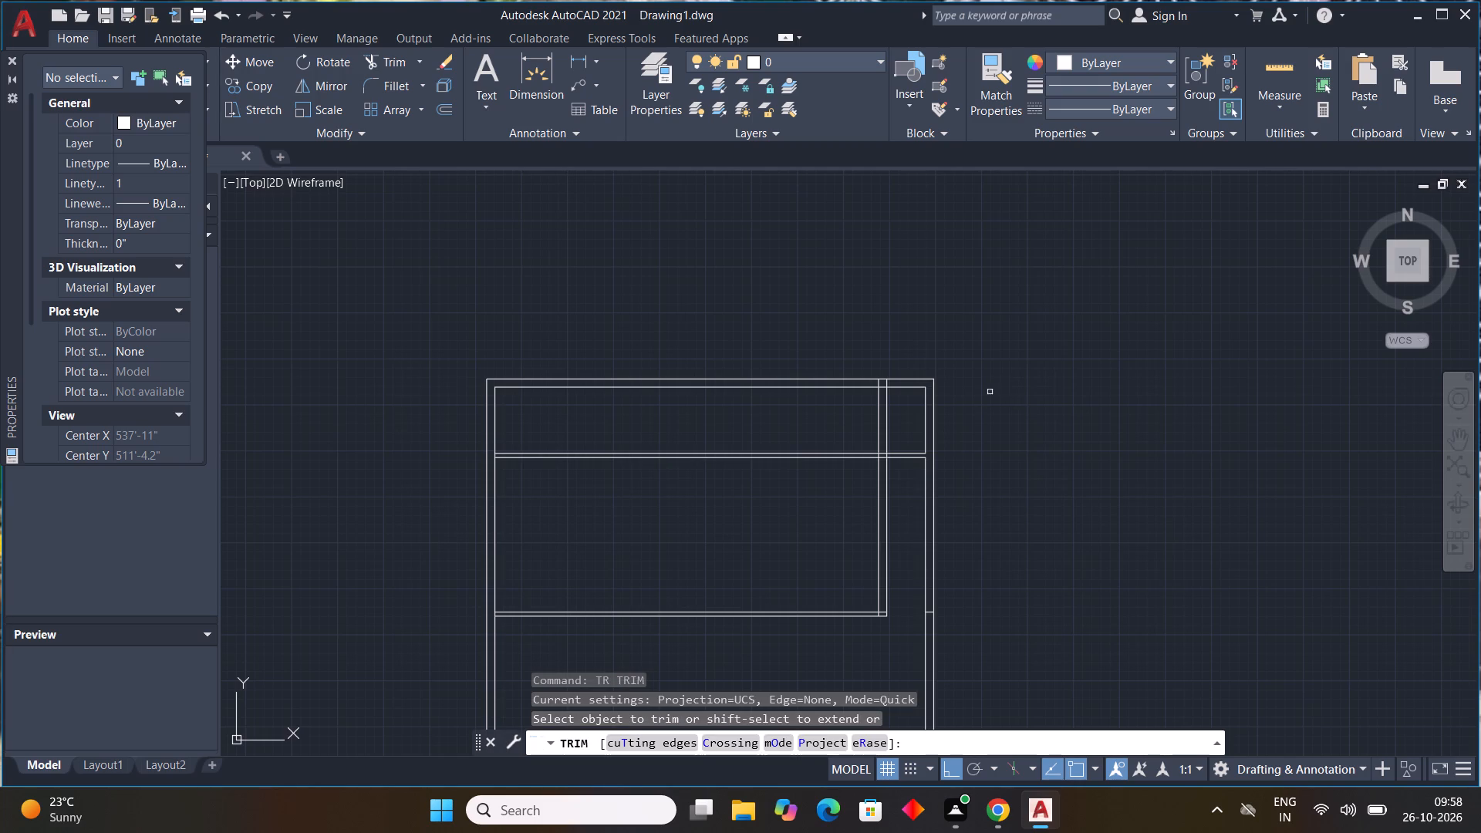
{"action": "scroll", "coordinate": [906, 375], "scroll_direction": "up", "scroll_amount": 1}
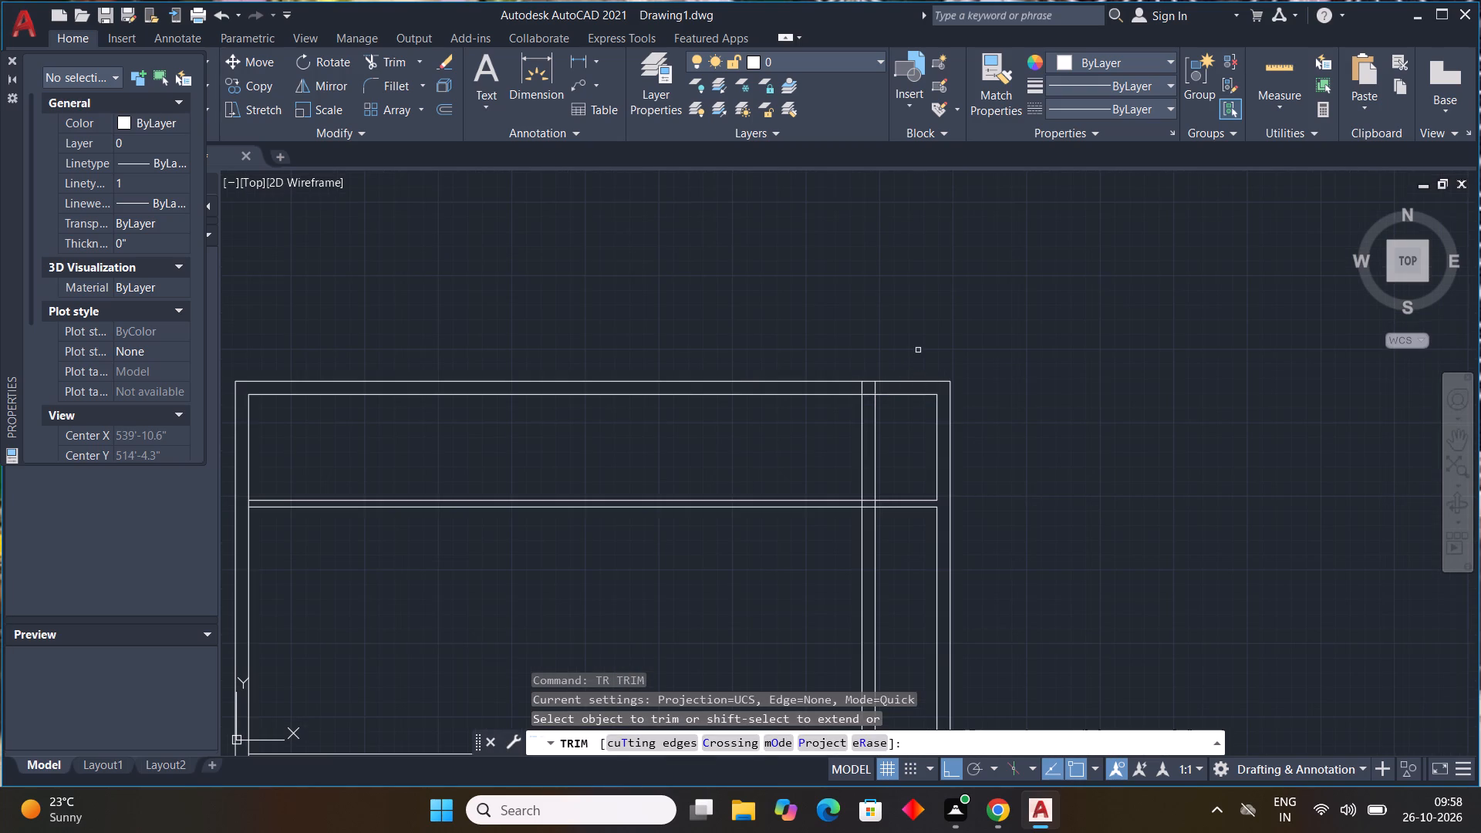
{"action": "left_click_drag", "start_coordinate": [918, 350], "coordinate": [896, 529]}
{"action": "left_click_drag", "start_coordinate": [926, 455], "coordinate": [975, 448]}
{"action": "scroll", "coordinate": [1015, 464], "scroll_direction": "down", "scroll_amount": 3}
{"action": "middle_click_drag", "start_coordinate": [1012, 445], "coordinate": [1001, 421]}
{"action": "scroll", "coordinate": [984, 497], "scroll_direction": "up", "scroll_amount": 3}
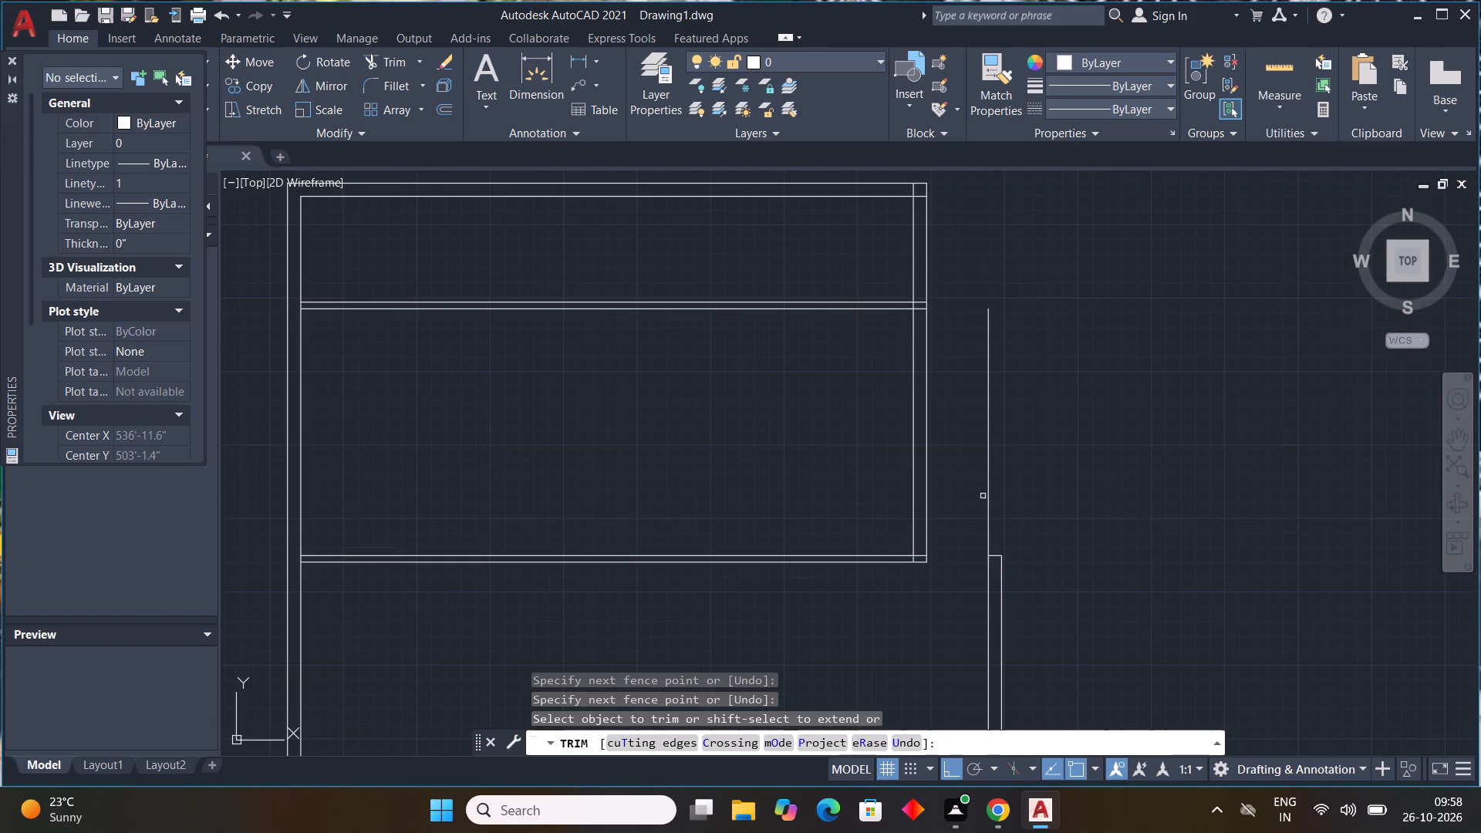
{"action": "left_click_drag", "start_coordinate": [977, 493], "coordinate": [1038, 478]}
{"action": "middle_click_drag", "start_coordinate": [1043, 402], "coordinate": [996, 572]}
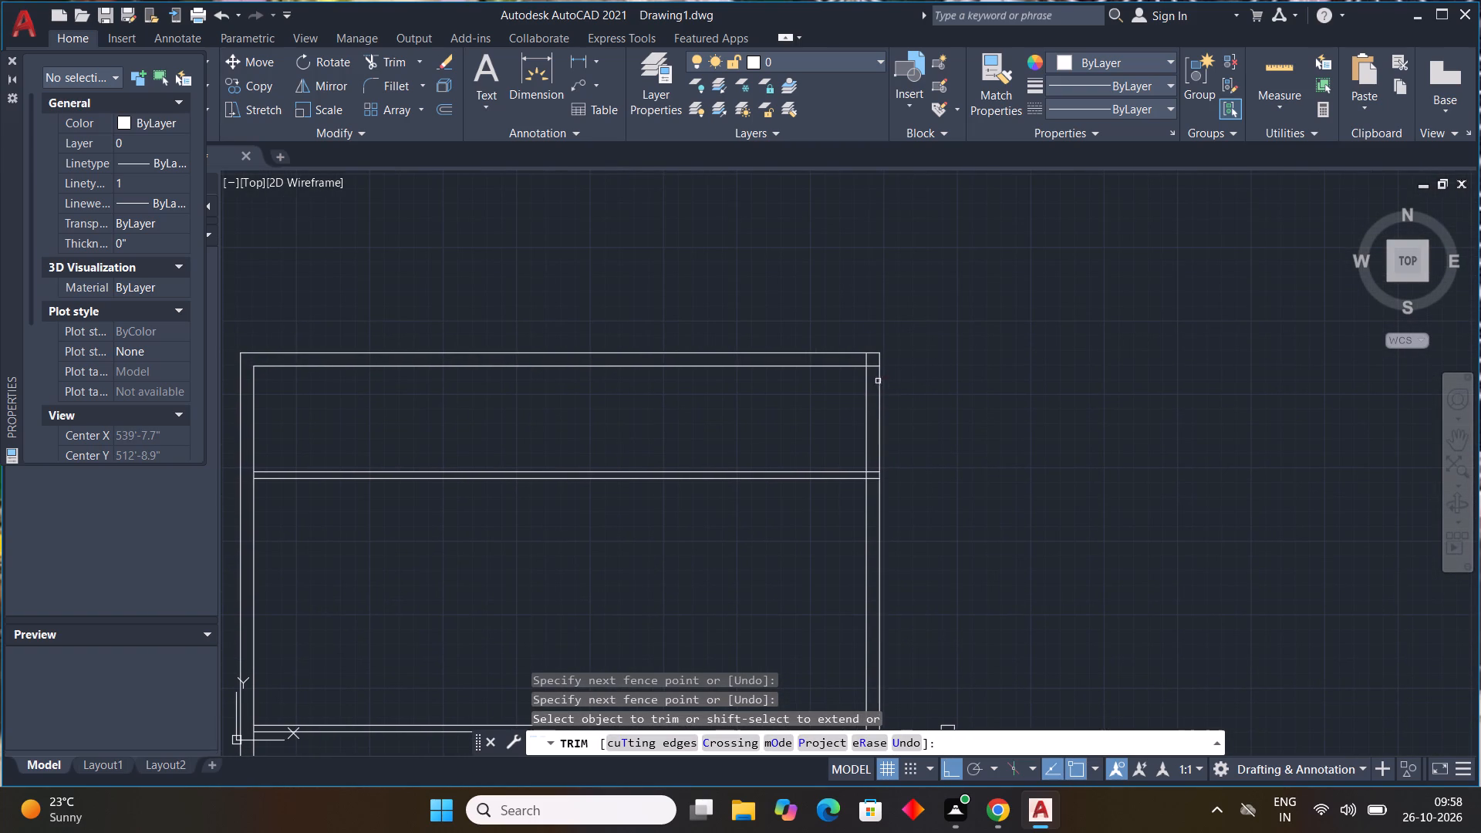
Trim the overlapping line ends inside the set-back wall at its top corner and at the upper partition junction.
{"action": "scroll", "coordinate": [869, 363], "scroll_direction": "up", "scroll_amount": 2}
{"action": "left_click_drag", "start_coordinate": [875, 385], "coordinate": [875, 379]}
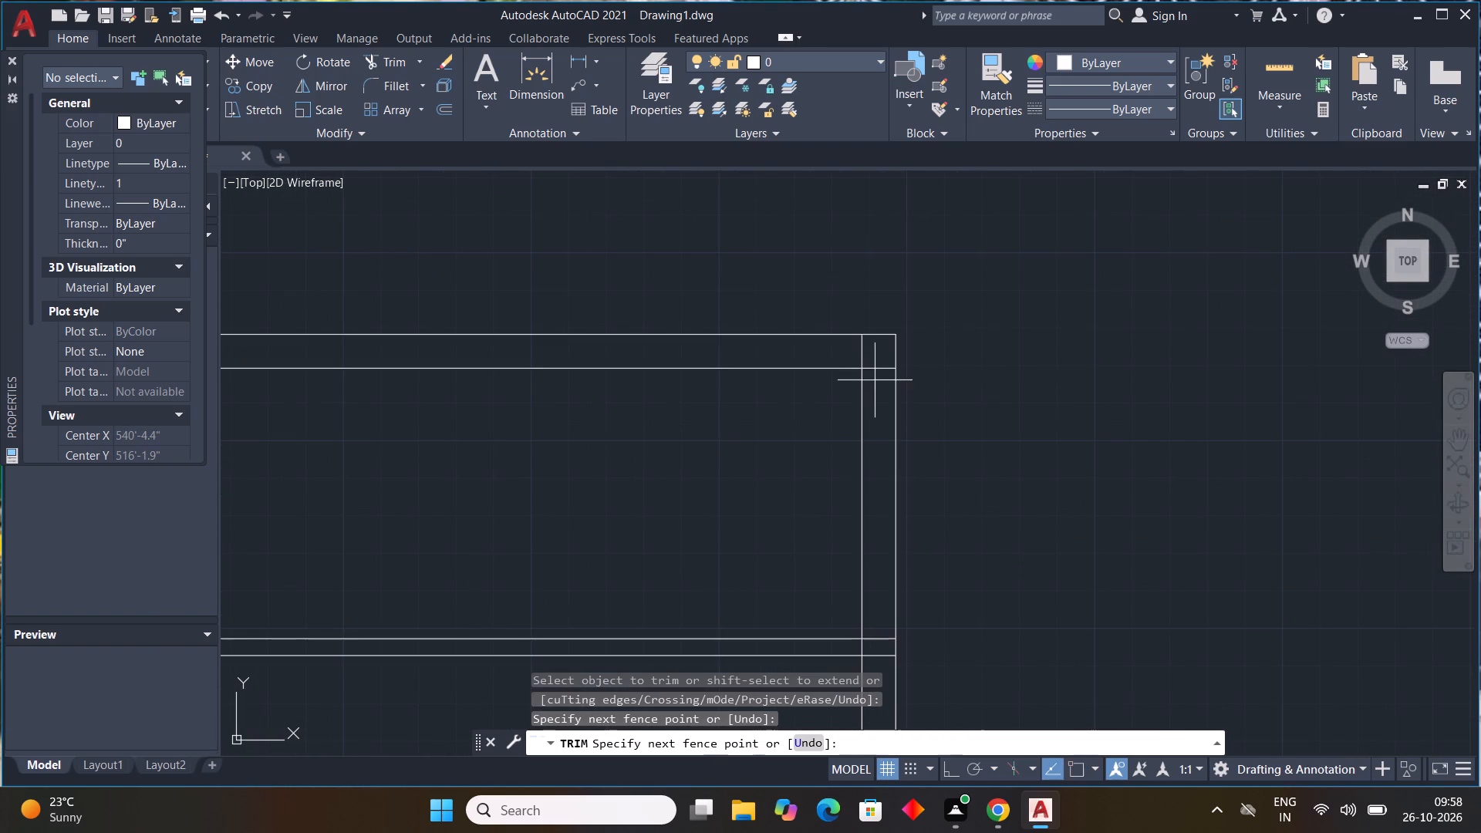
{"action": "left_click_drag", "start_coordinate": [875, 379], "coordinate": [856, 355]}
{"action": "scroll", "coordinate": [918, 388], "scroll_direction": "down", "scroll_amount": 2}
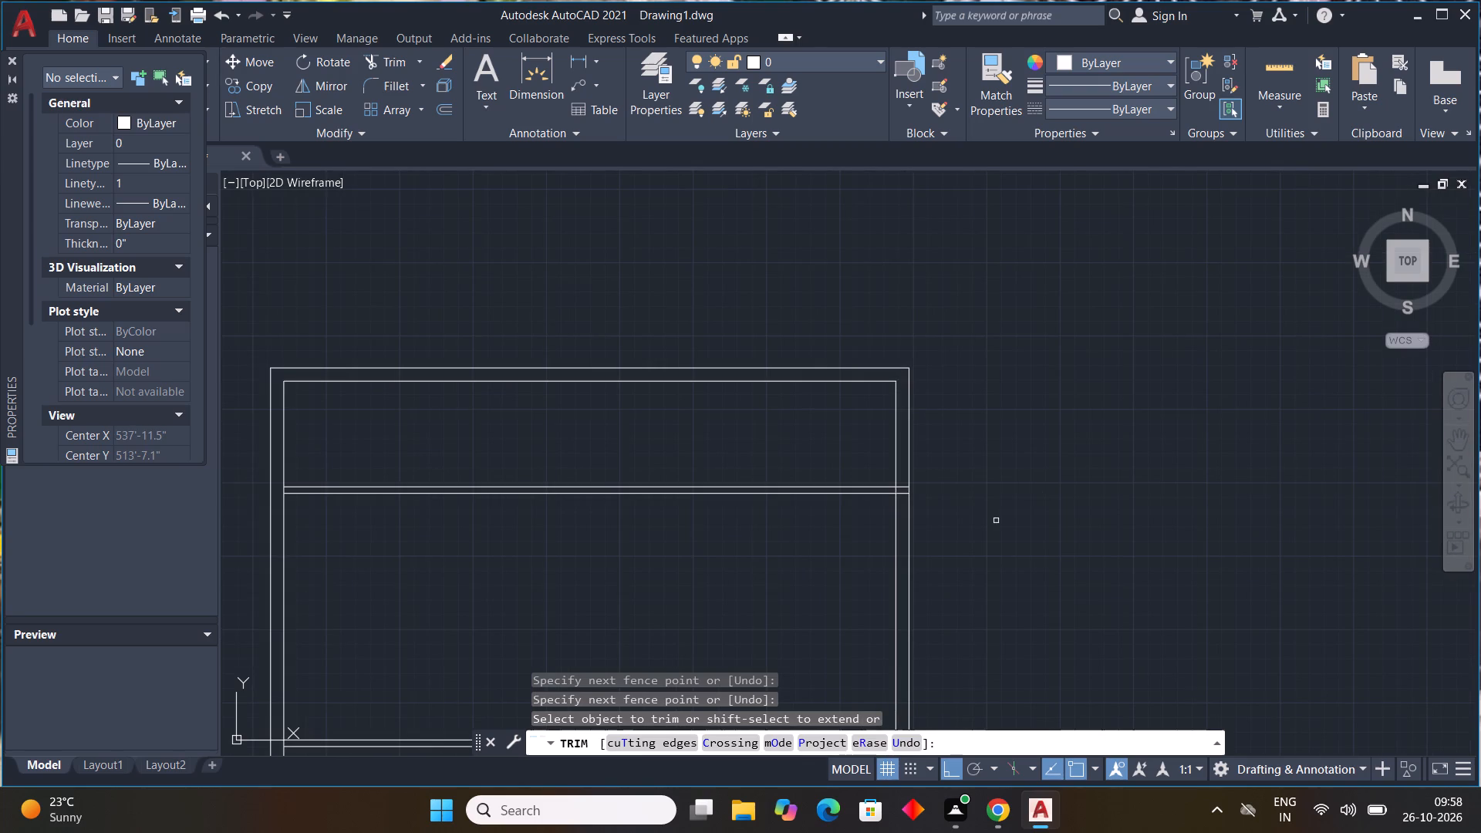
{"action": "scroll", "coordinate": [973, 530], "scroll_direction": "up", "scroll_amount": 2}
{"action": "middle_click_drag", "start_coordinate": [978, 516], "coordinate": [1122, 585]}
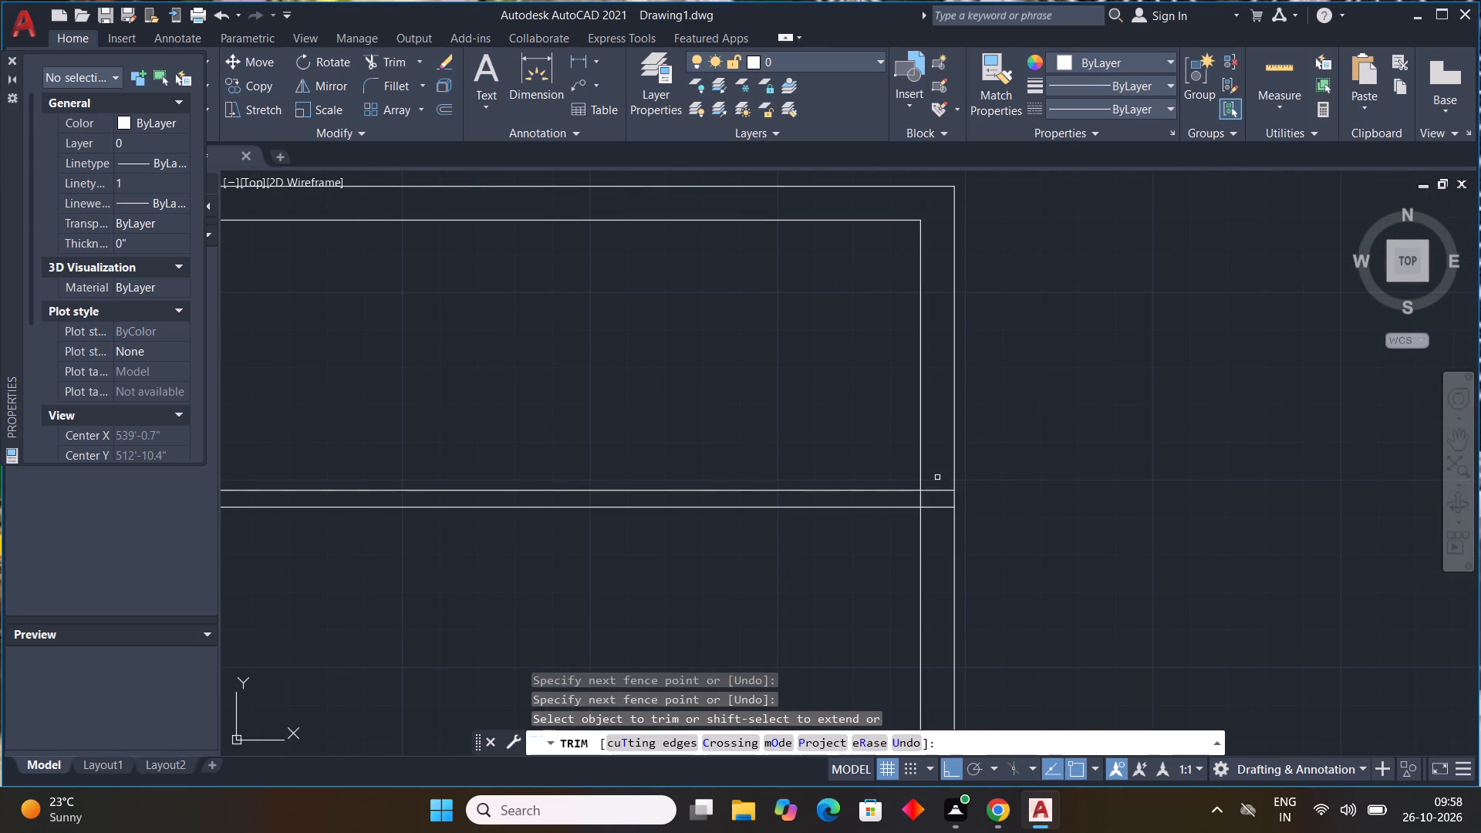
{"action": "left_click_drag", "start_coordinate": [937, 477], "coordinate": [936, 530]}
{"action": "left_click", "coordinate": [921, 497]}
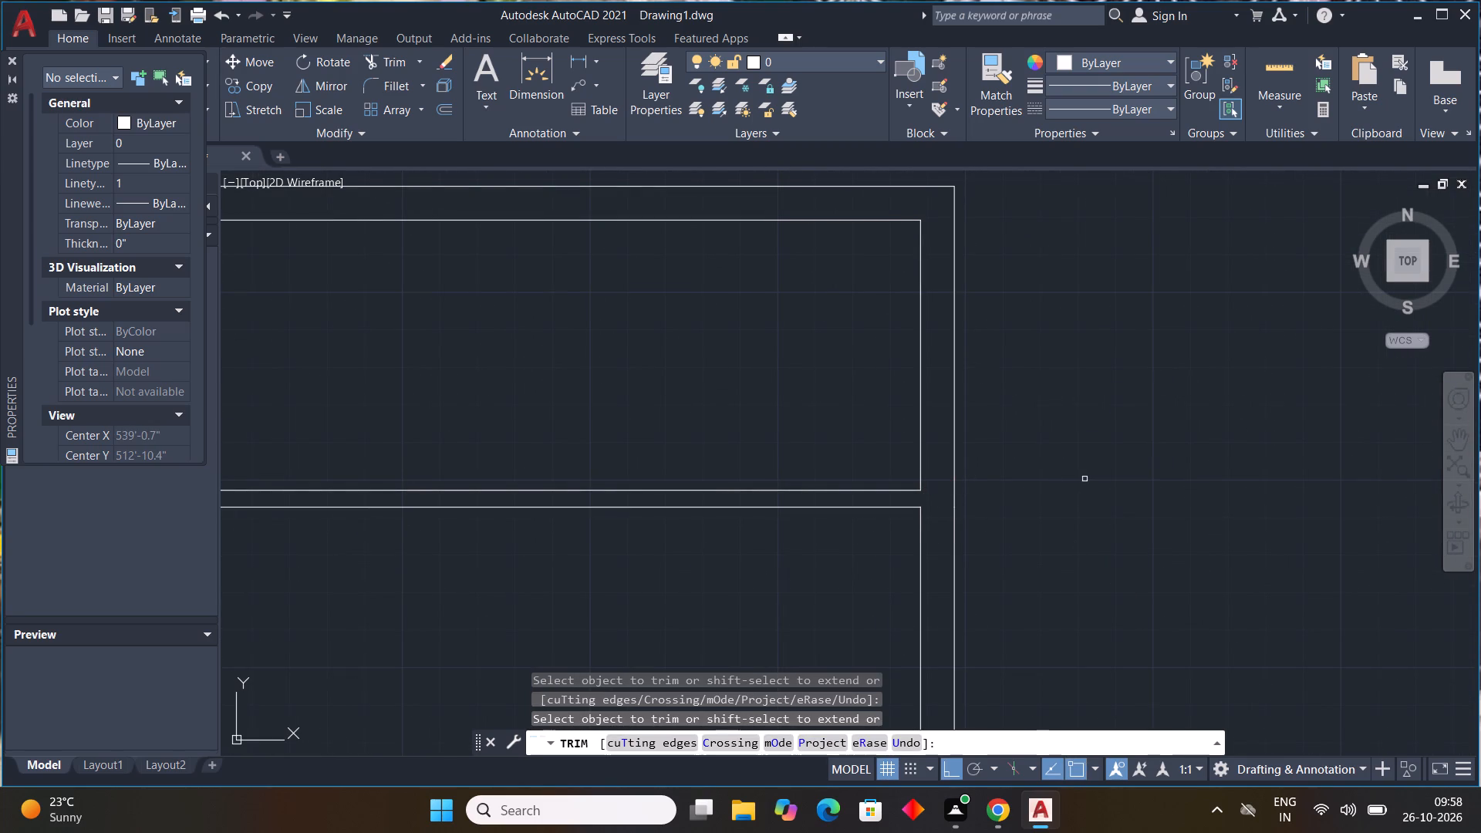
Trim the overlapping line ends inside the corner where the set-back wall meets the second partition, and finish trimming.
{"action": "scroll", "coordinate": [1091, 482], "scroll_direction": "down", "scroll_amount": 3}
{"action": "middle_click_drag", "start_coordinate": [1090, 492], "coordinate": [998, 422]}
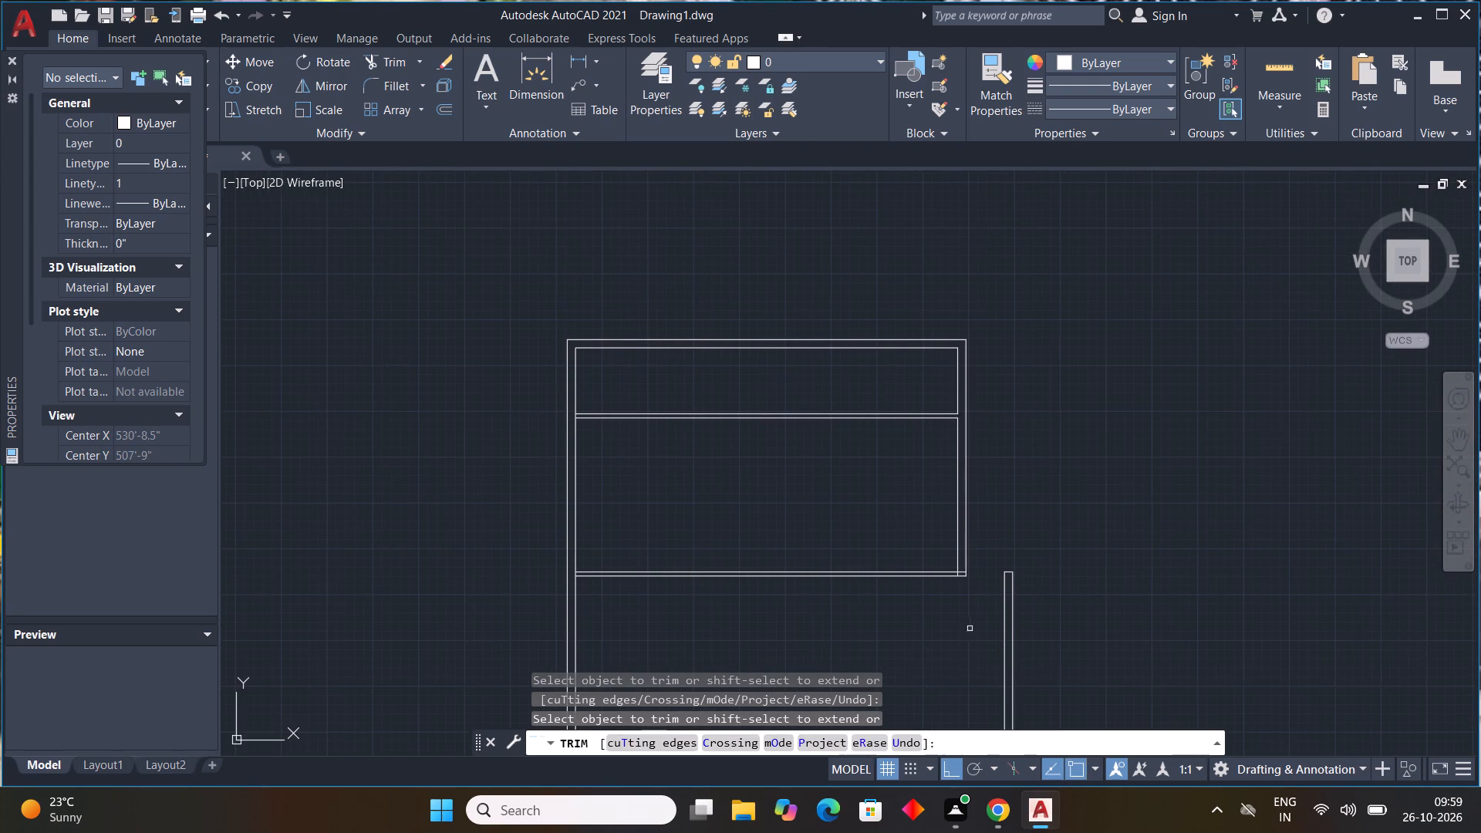
{"action": "scroll", "coordinate": [965, 593], "scroll_direction": "up", "scroll_amount": 4}
{"action": "left_click_drag", "start_coordinate": [963, 452], "coordinate": [926, 493]}
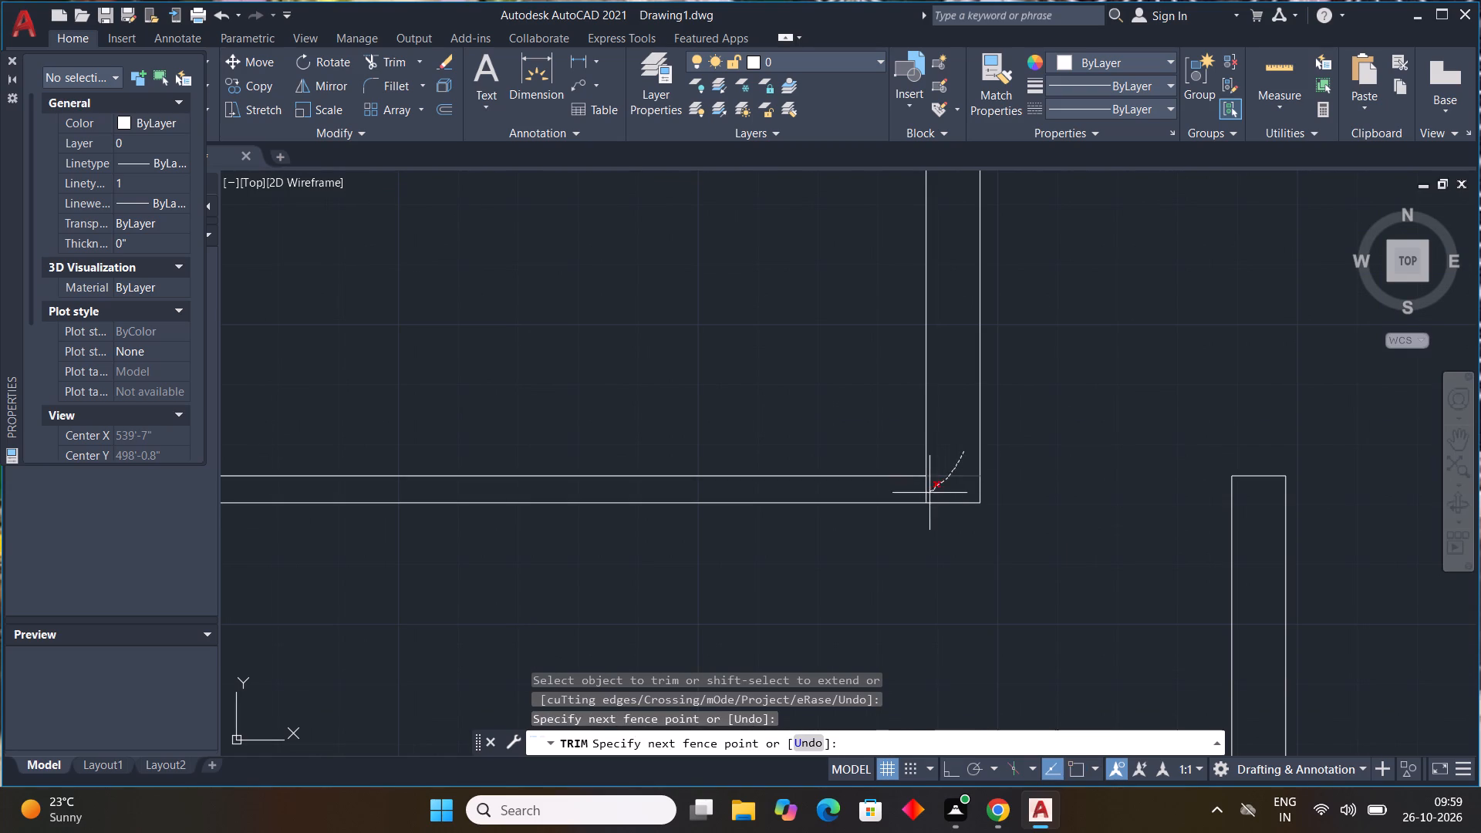
{"action": "left_click_drag", "start_coordinate": [926, 493], "coordinate": [916, 493]}
{"action": "scroll", "coordinate": [1159, 495], "scroll_direction": "down", "scroll_amount": 3}
{"action": "middle_click_drag", "start_coordinate": [1159, 464], "coordinate": [1087, 641]}
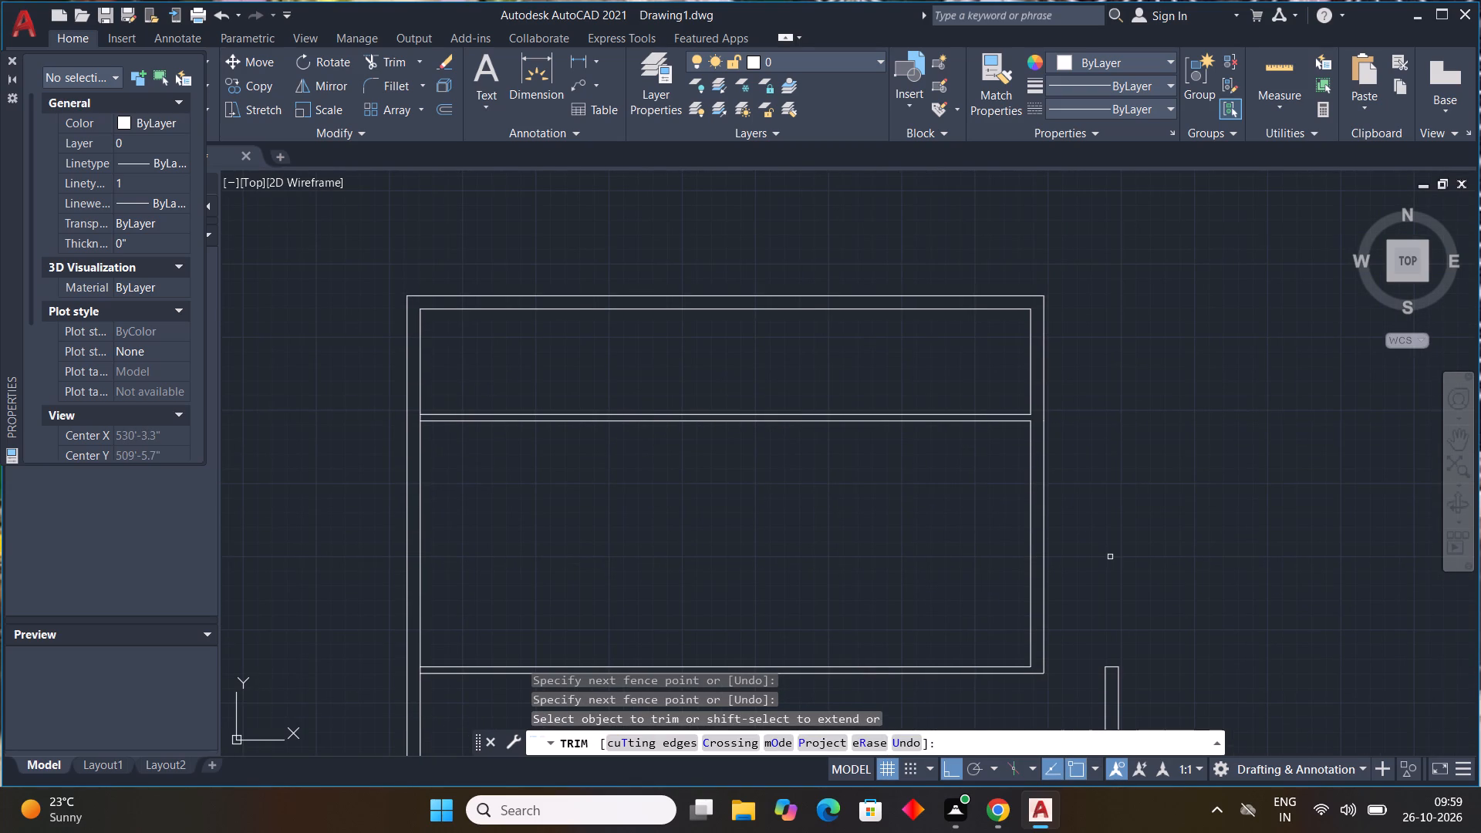
{"action": "key", "text": "Escape"}
{"action": "key", "text": "Escape"}
{"action": "key", "text": "Escape"}
{"action": "key", "text": "Escape"}
{"action": "key", "text": "Escape"}
{"action": "key", "text": "Escape"}
{"action": "key", "text": "Escape"}
{"action": "key", "text": "Escape"}
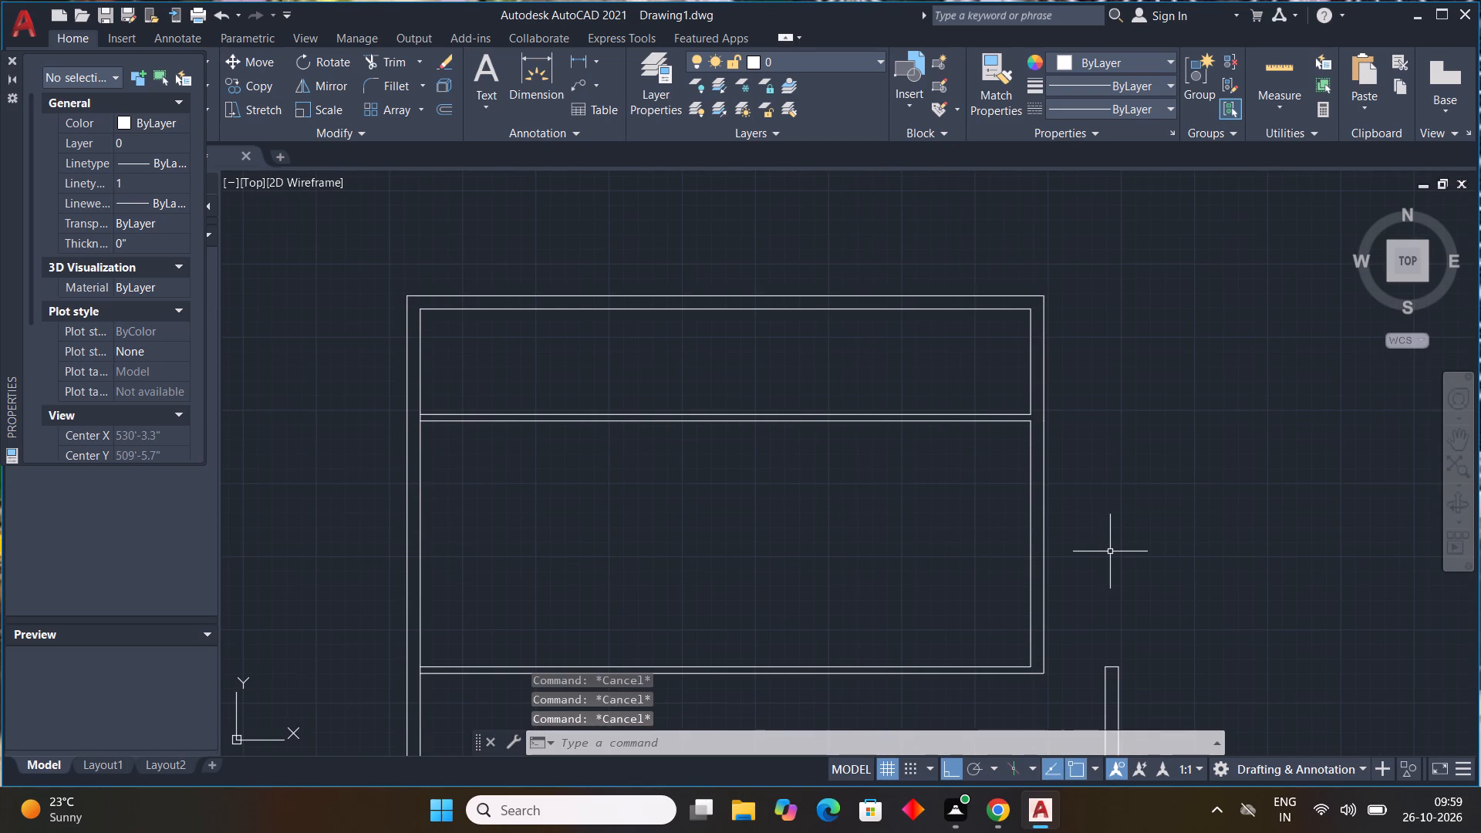
Offset the set-back wall's inner line 10' to the left in both rooms, above and below the upper partition.
{"action": "type", "text": "off"}
{"action": "key", "text": "space"}
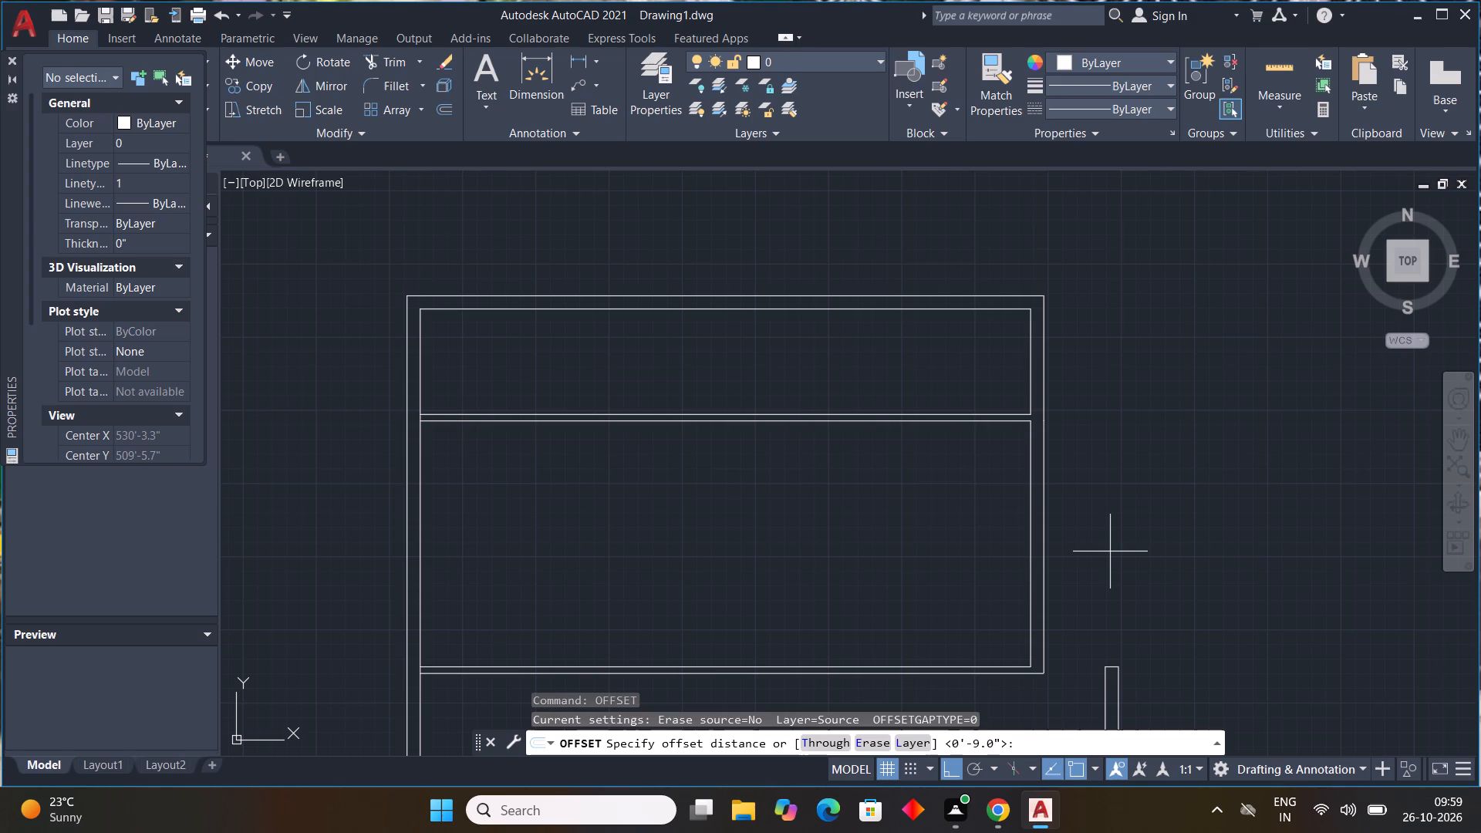
{"action": "type", "text": "10'"}
{"action": "key", "text": "Return"}
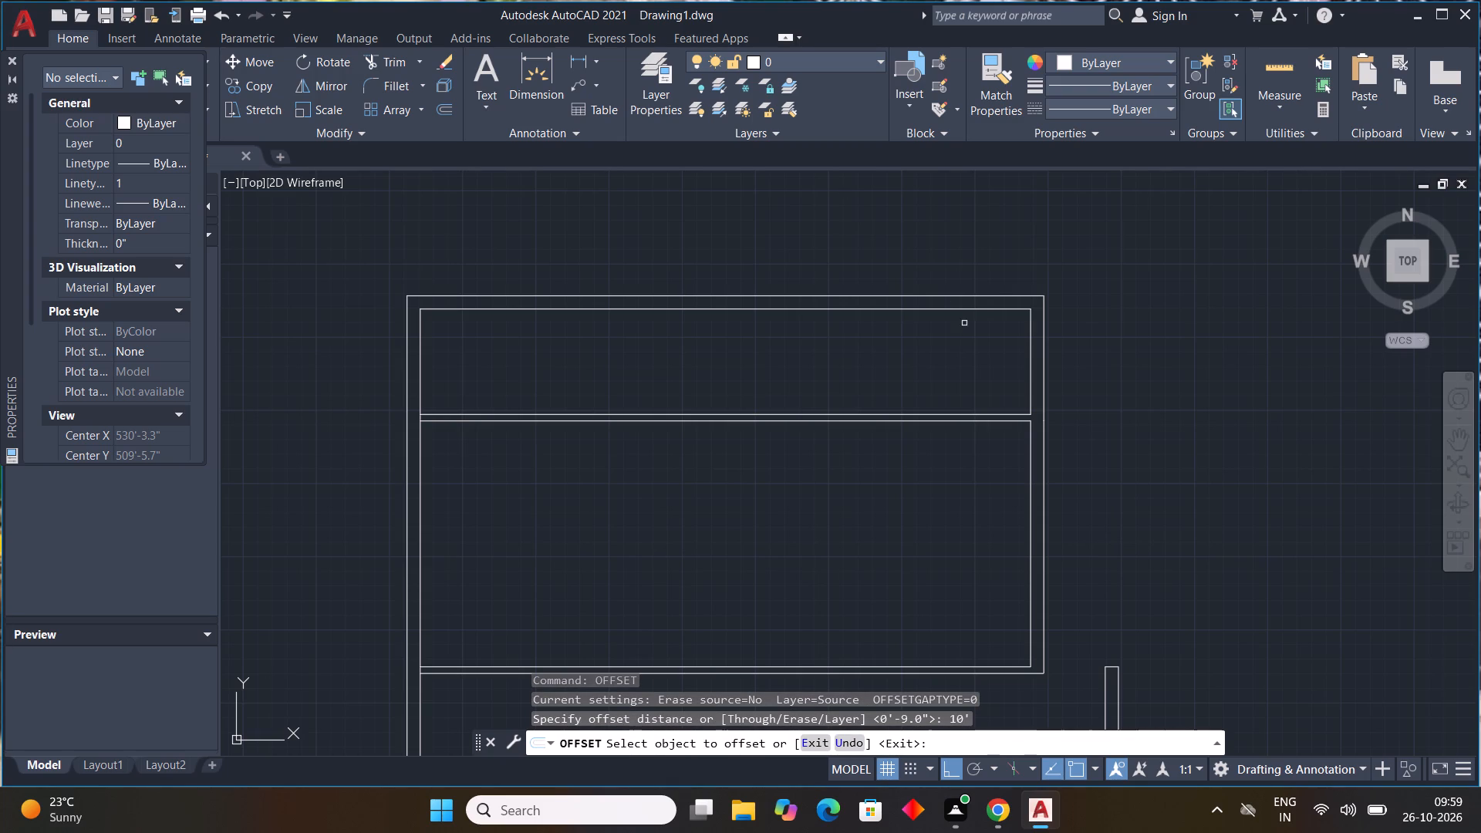
{"action": "left_click", "coordinate": [1028, 359]}
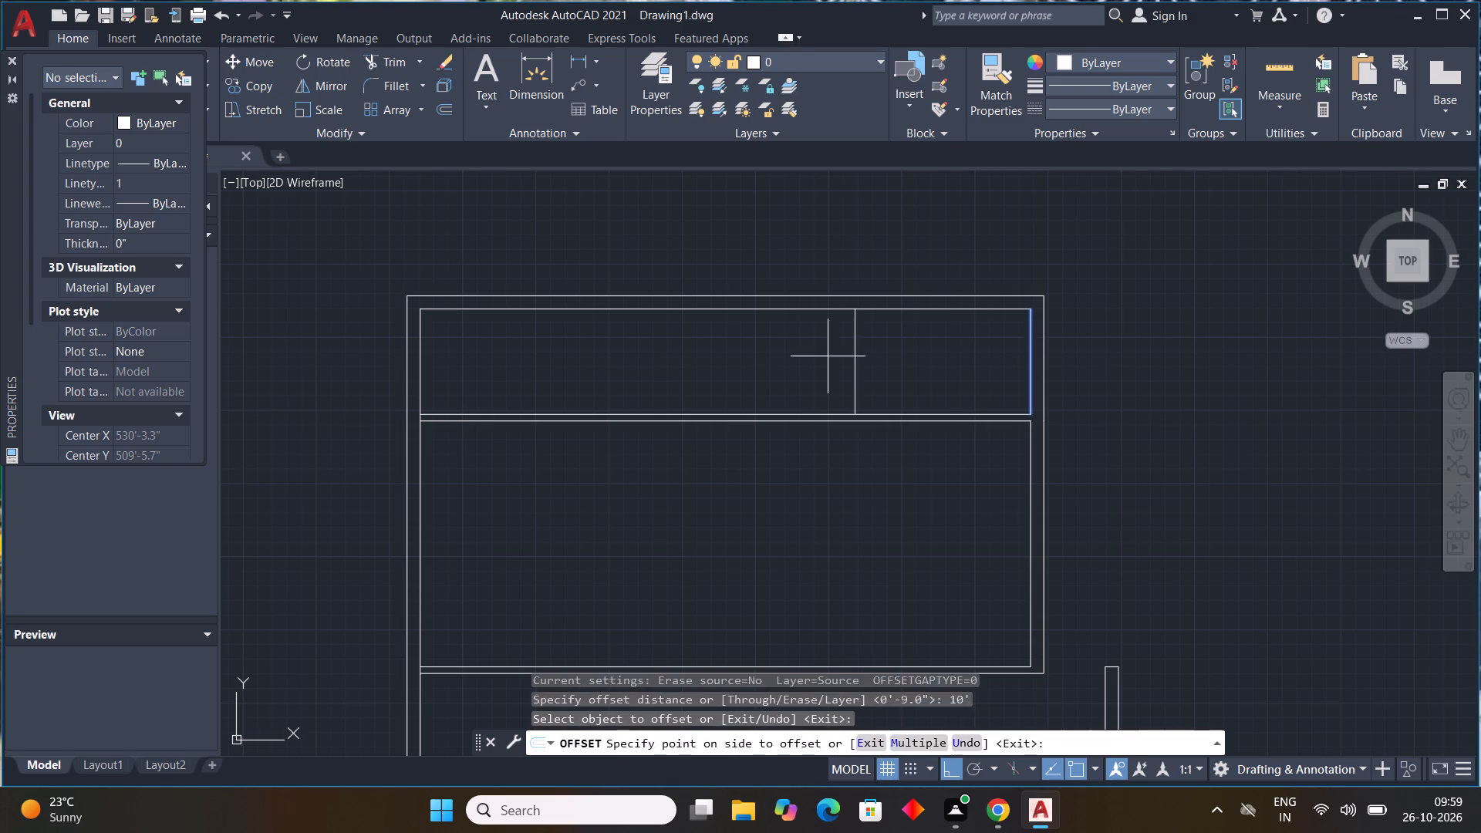
{"action": "left_click", "coordinate": [786, 357]}
{"action": "left_click", "coordinate": [1031, 485]}
{"action": "left_click", "coordinate": [839, 501]}
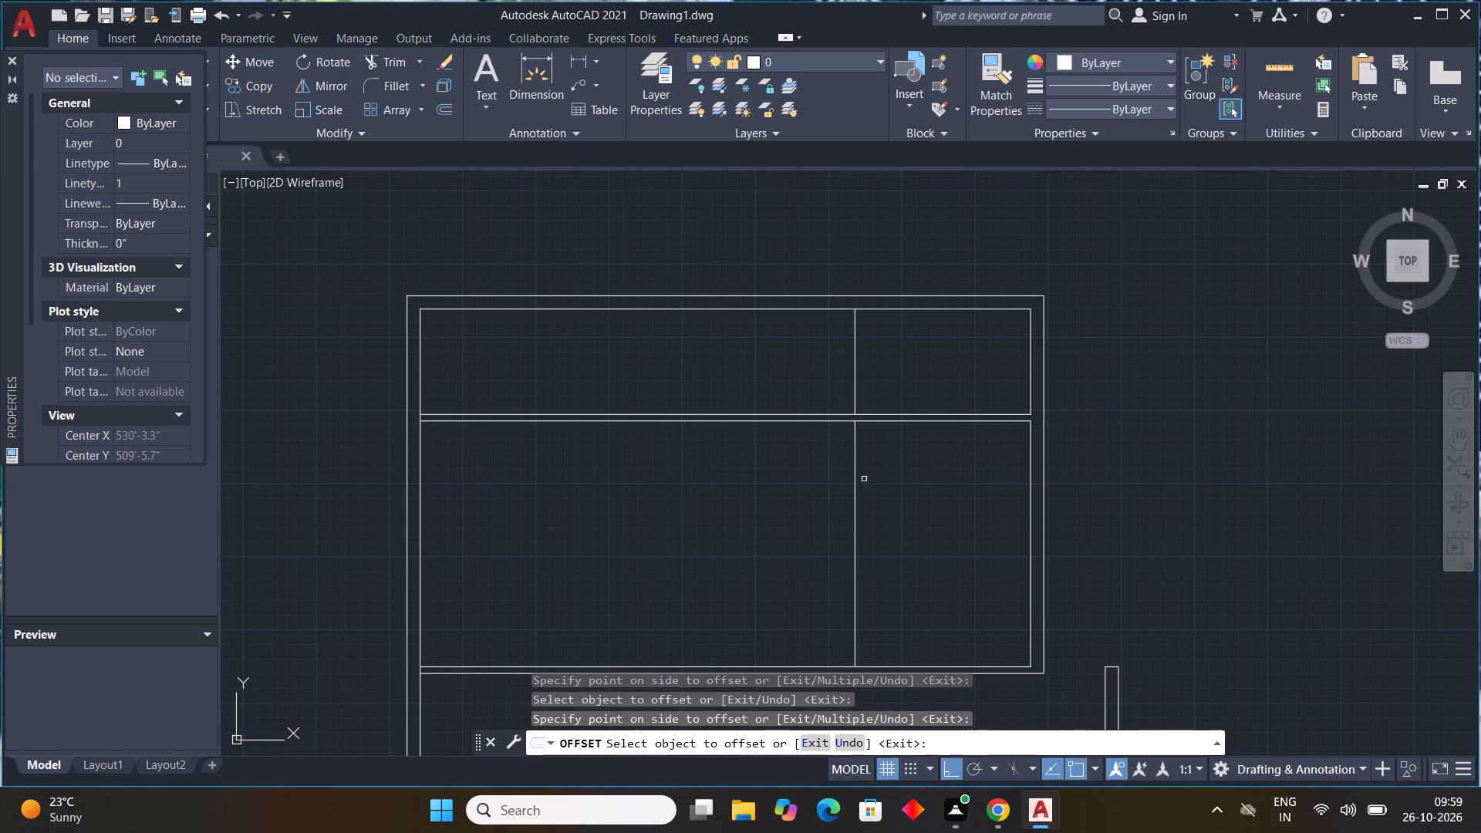
{"action": "key", "text": "Escape"}
{"action": "key", "text": "Escape"}
{"action": "key", "text": "Escape"}
{"action": "key", "text": "Escape"}
{"action": "key", "text": "Escape"}
{"action": "key", "text": "Escape"}
{"action": "key", "text": "Escape"}
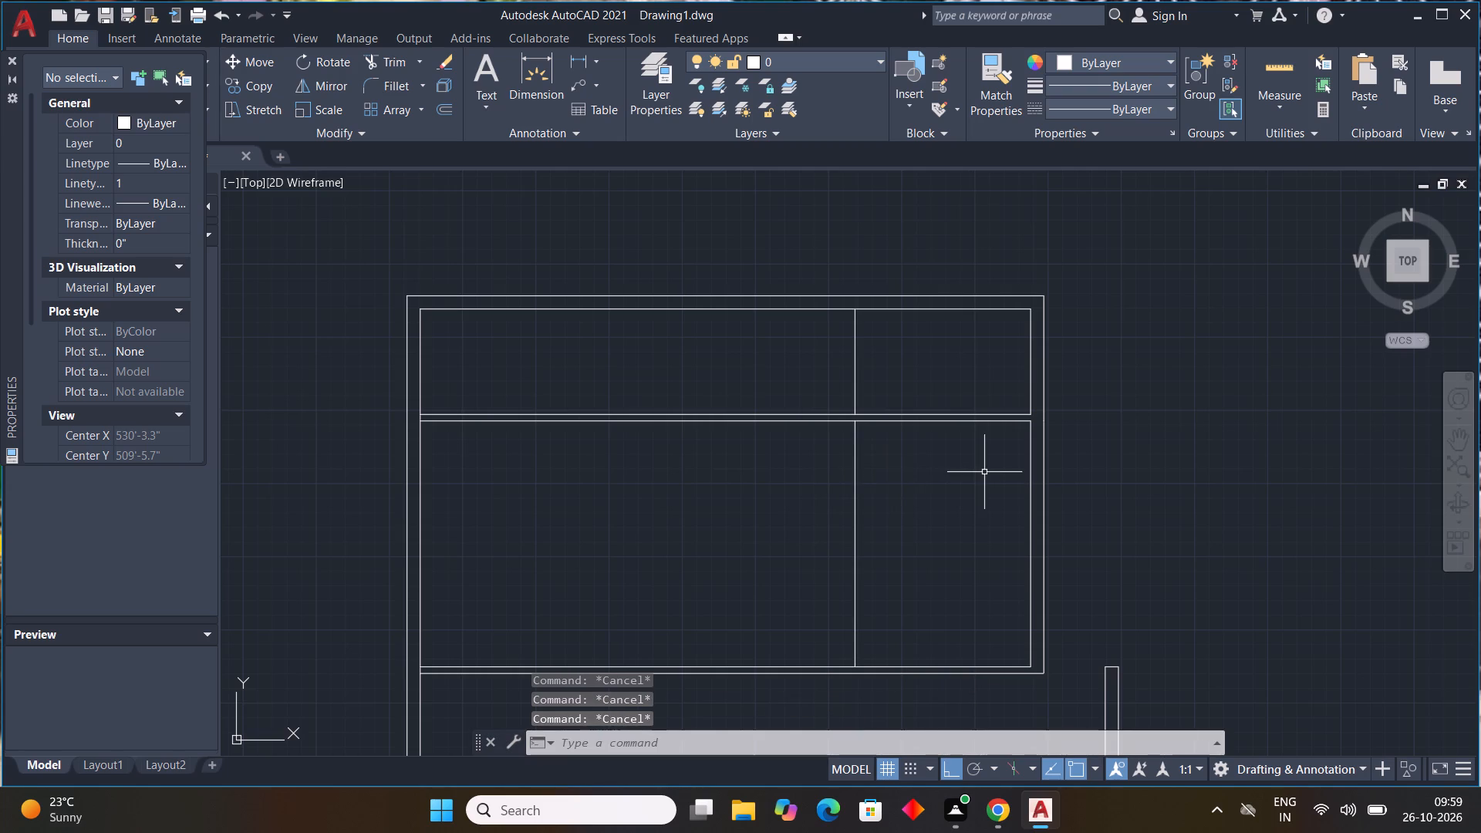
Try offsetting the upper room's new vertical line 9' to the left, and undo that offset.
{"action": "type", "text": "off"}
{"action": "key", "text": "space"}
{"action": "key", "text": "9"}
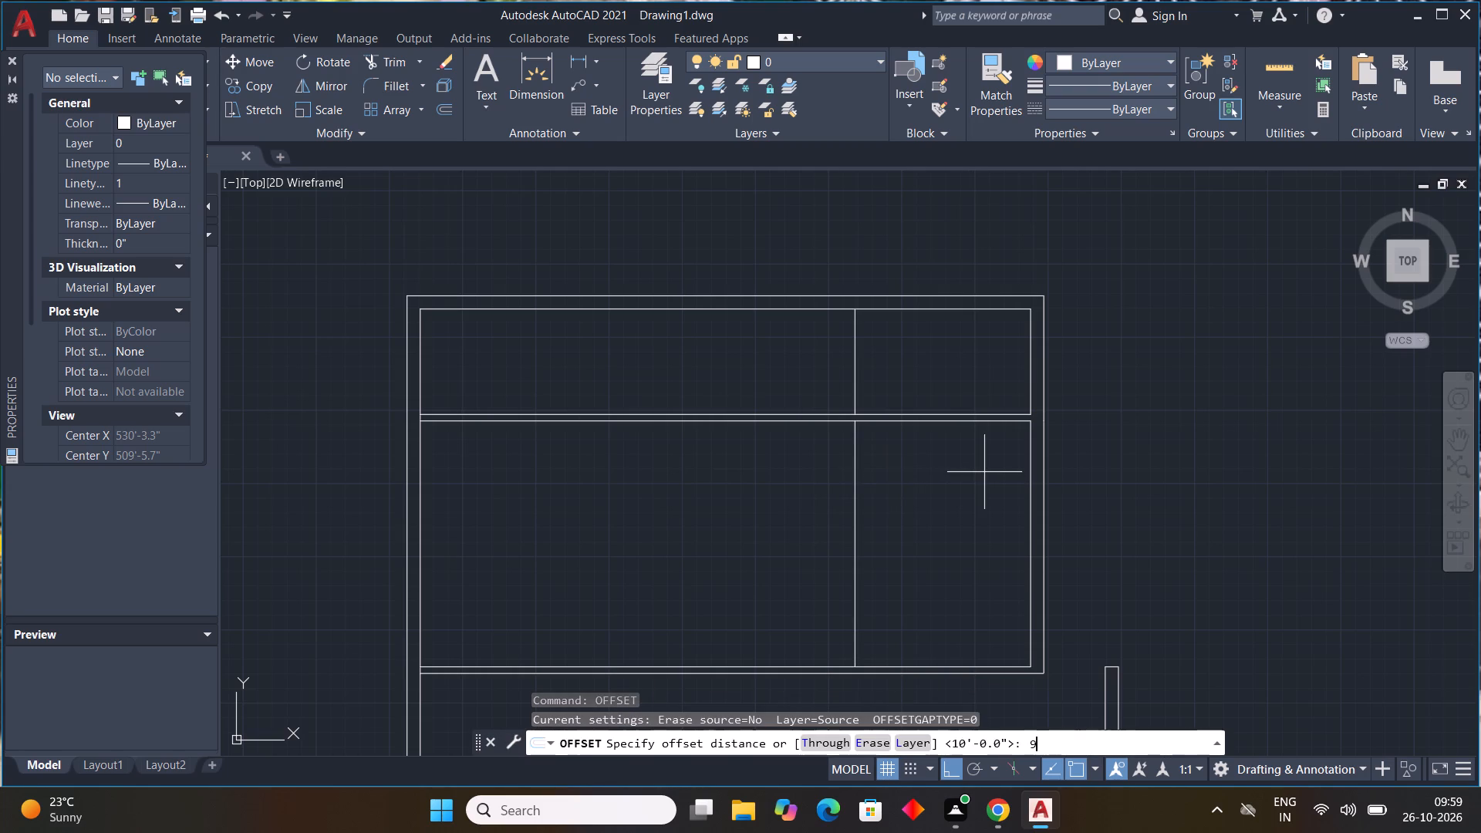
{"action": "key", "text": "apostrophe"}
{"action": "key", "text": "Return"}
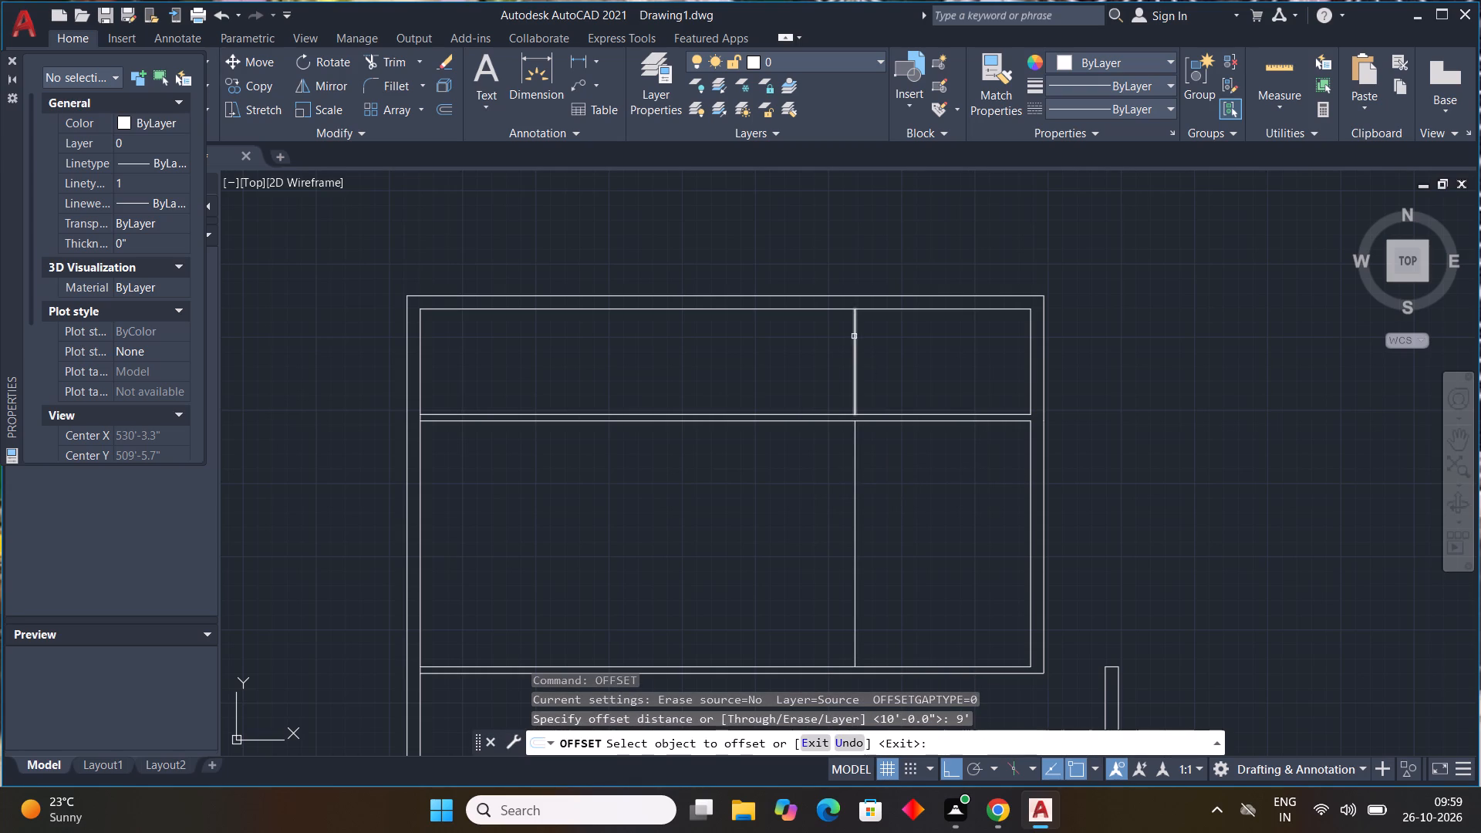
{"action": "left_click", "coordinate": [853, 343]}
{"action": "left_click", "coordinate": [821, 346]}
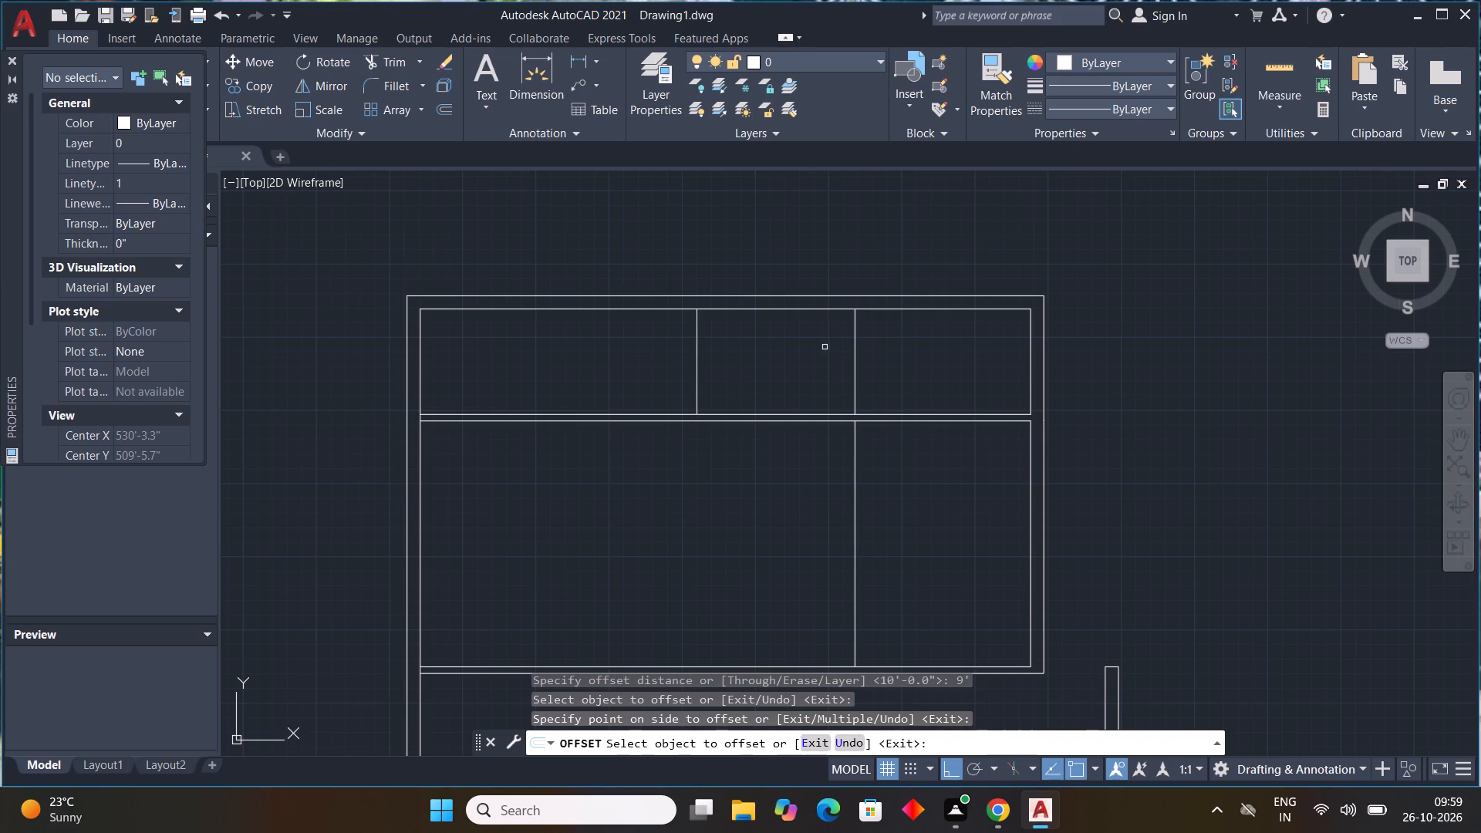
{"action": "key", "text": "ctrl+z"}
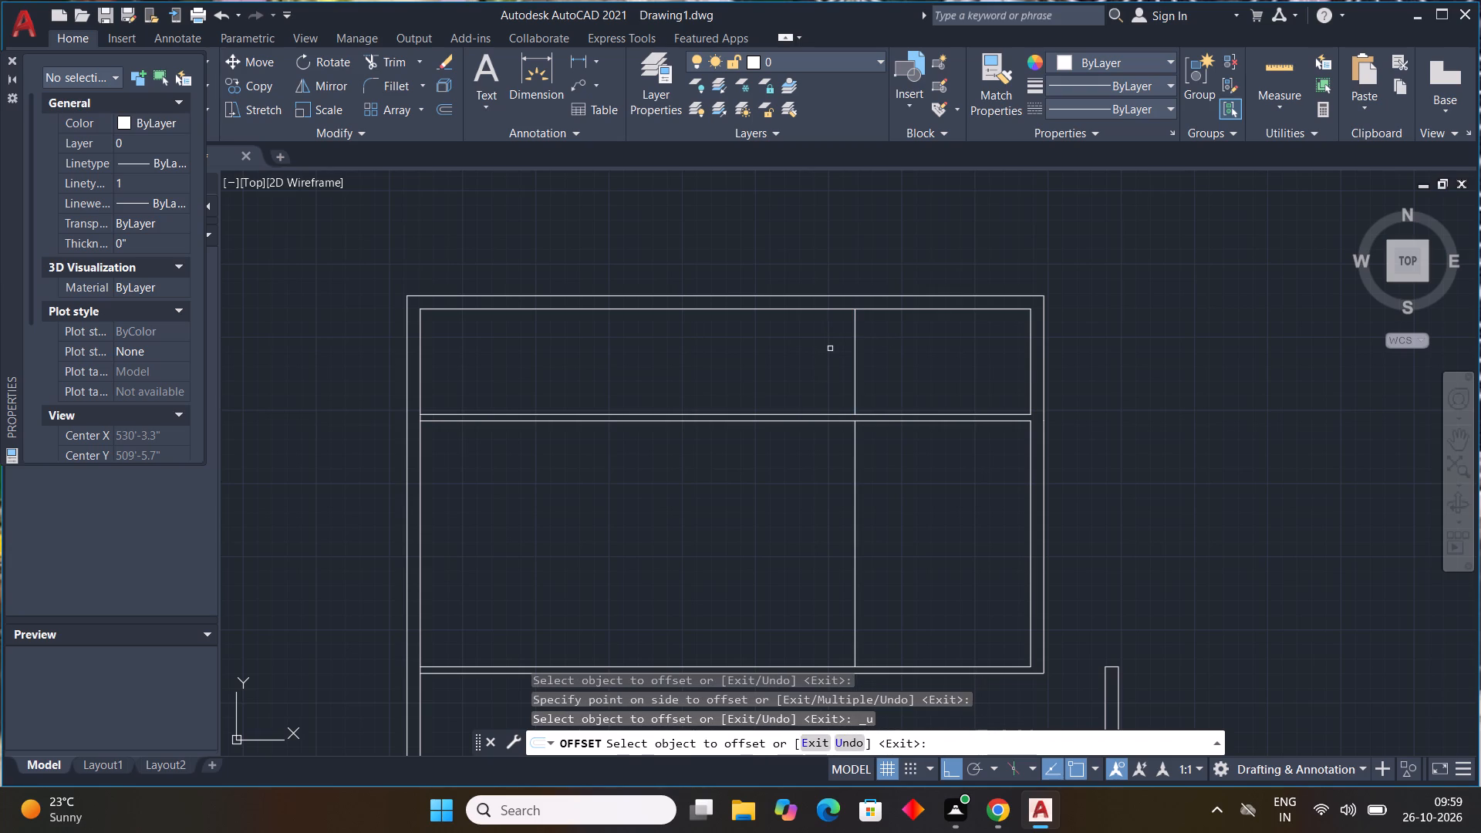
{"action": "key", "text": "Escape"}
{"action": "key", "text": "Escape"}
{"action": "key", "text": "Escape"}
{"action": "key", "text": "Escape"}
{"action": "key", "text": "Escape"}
Offset the upper room's new vertical line 9" to the left to form the cross wall's thickness.
{"action": "key", "text": "space"}
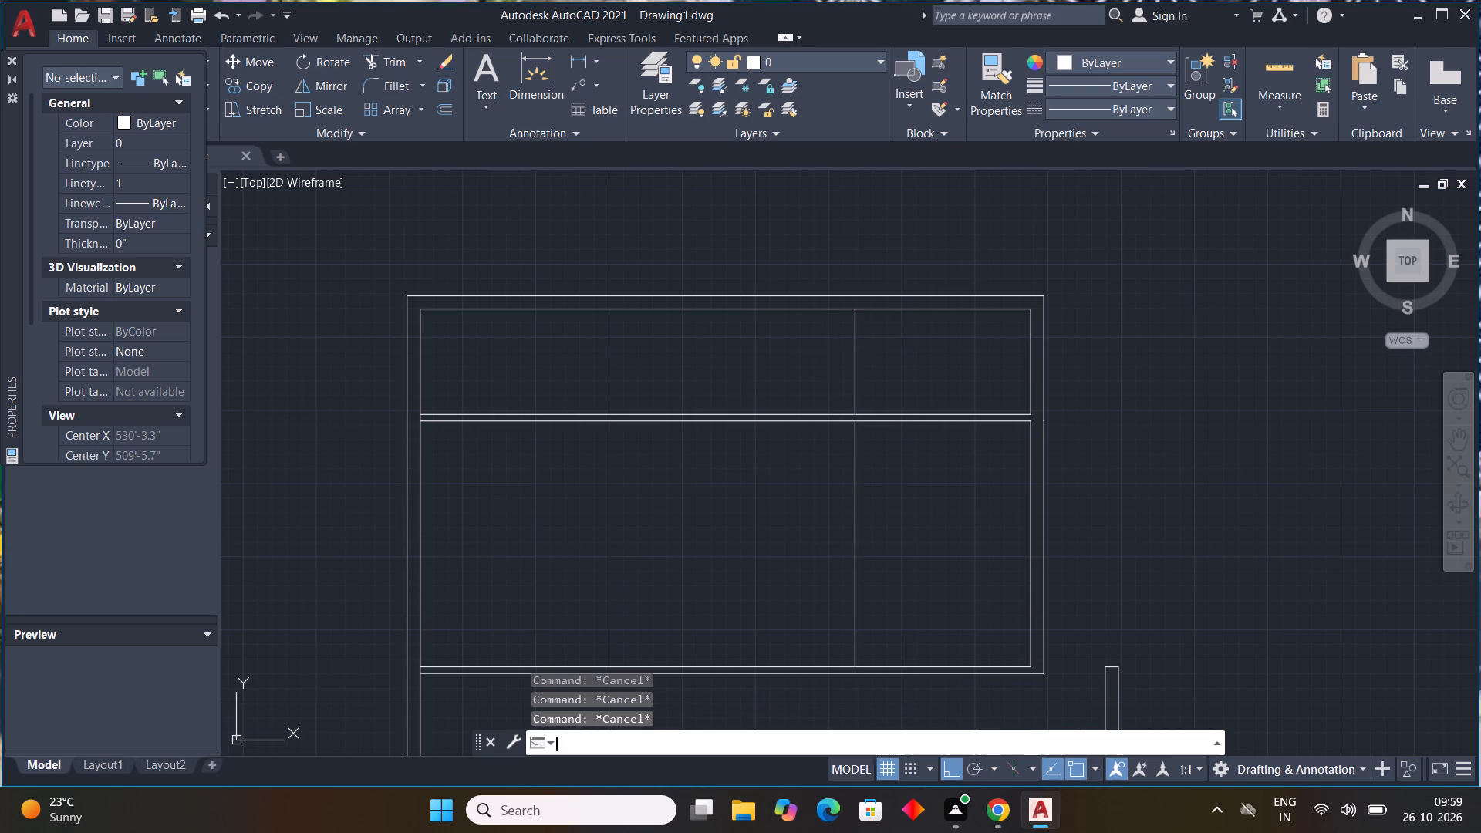
{"action": "type", "text": "9"}
{"action": "key", "text": "shift+quotedbl"}
{"action": "key", "text": "Return"}
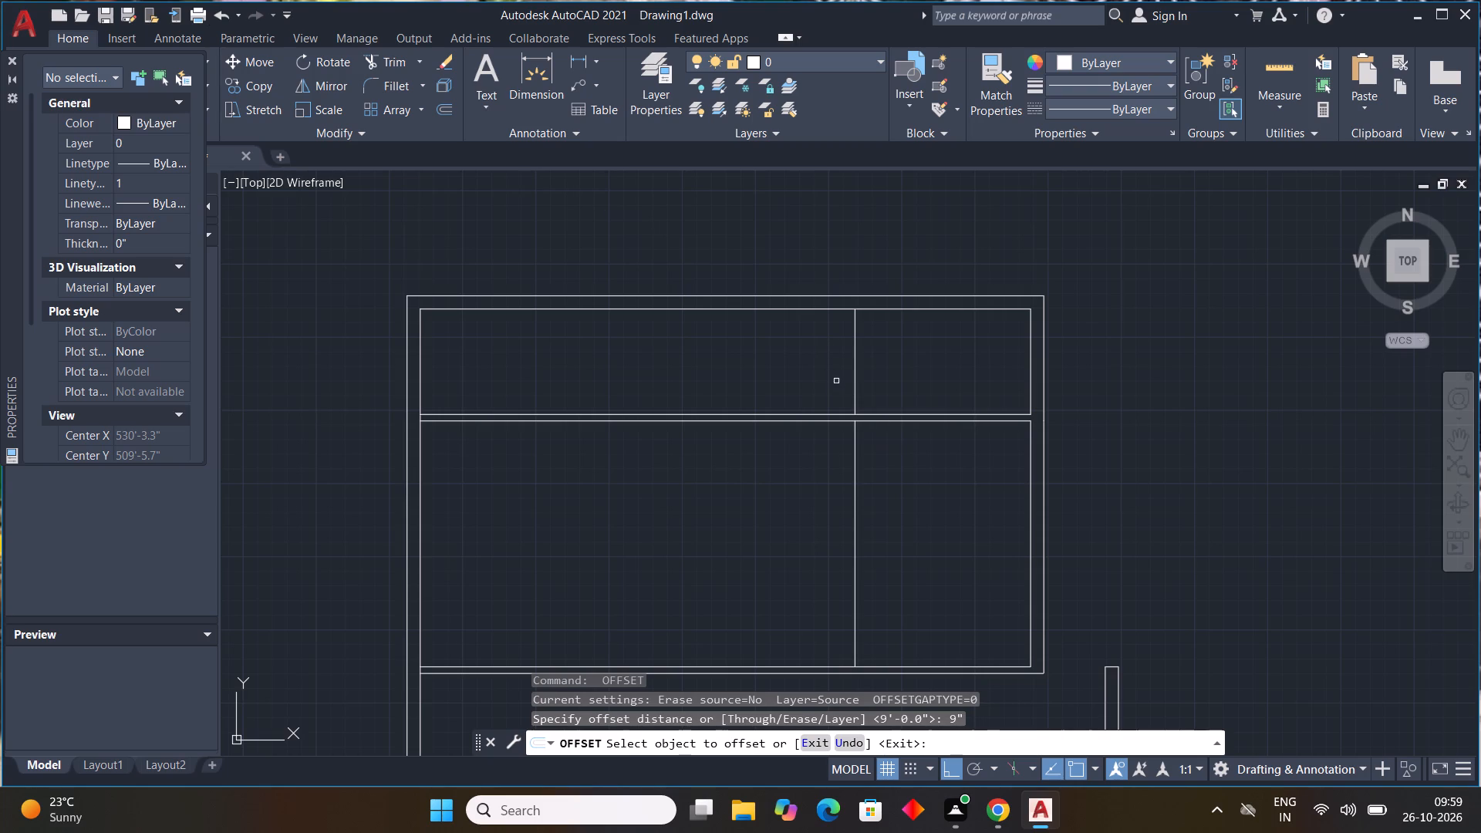
{"action": "left_click", "coordinate": [853, 378]}
{"action": "left_click", "coordinate": [805, 378]}
{"action": "key", "text": "Escape"}
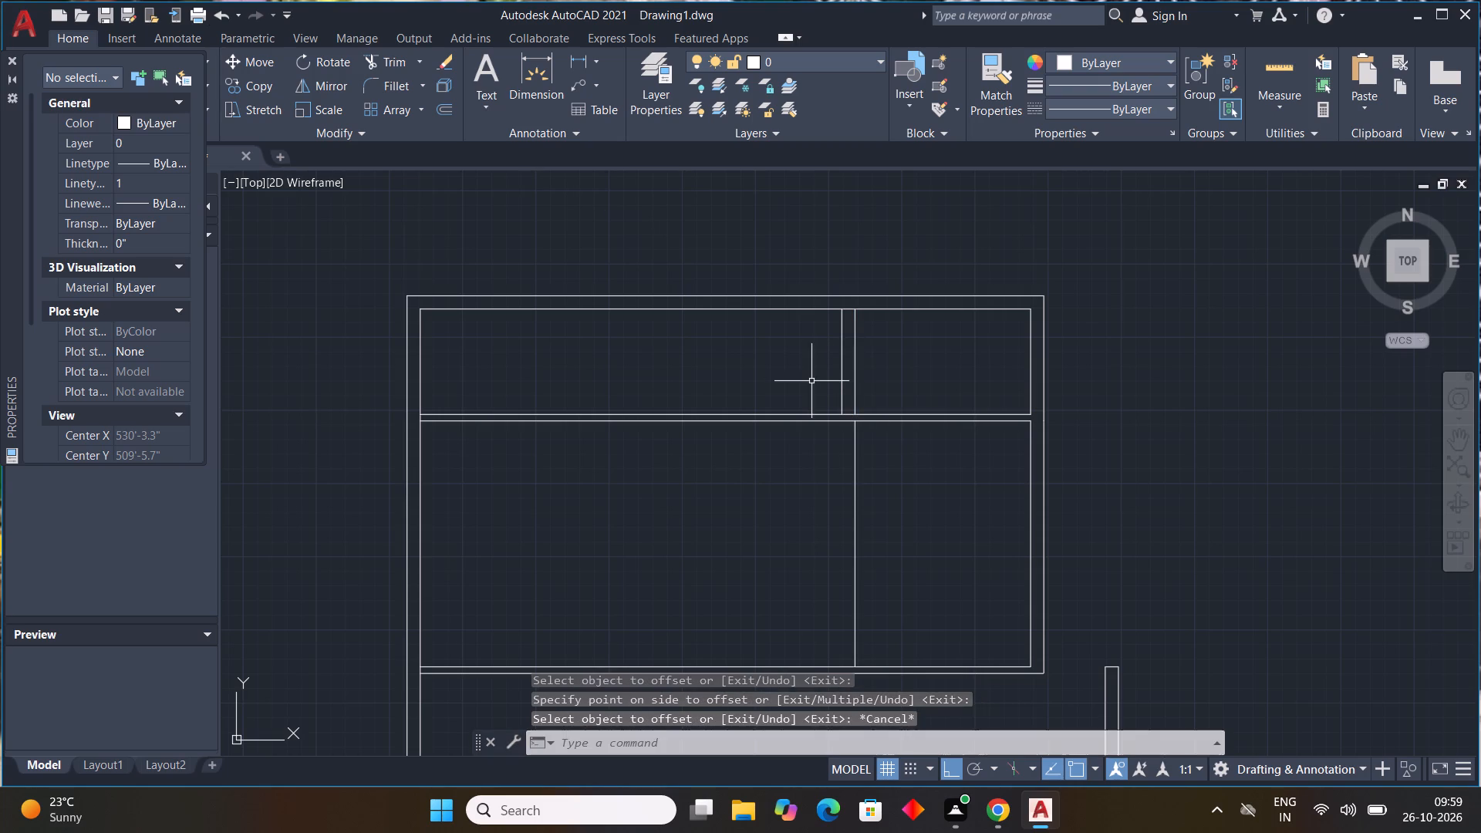
{"action": "key", "text": "Escape"}
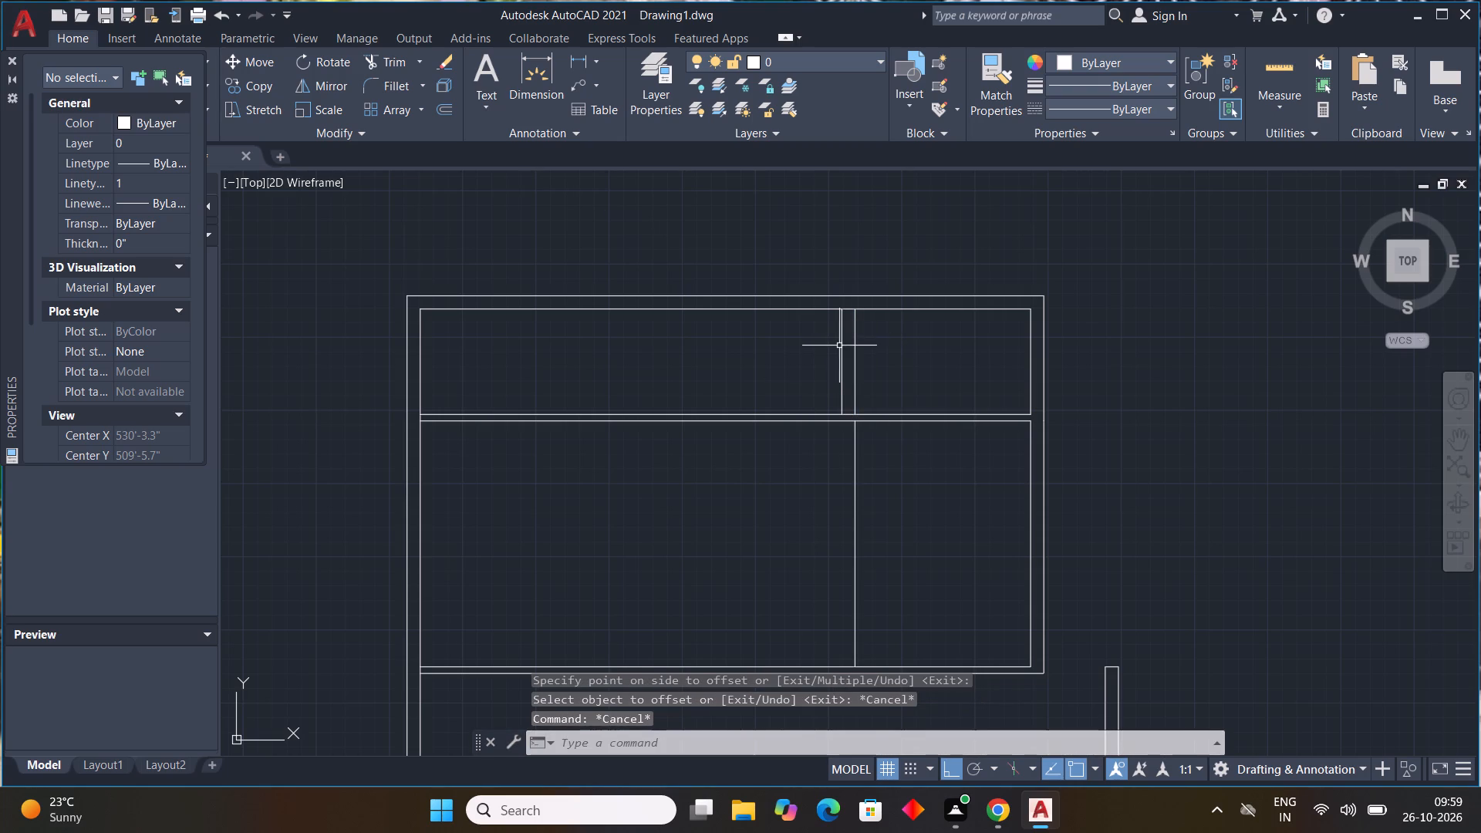
Stretch the top end of the cross wall's left line up to the top wall's outer line.
{"action": "left_click", "coordinate": [839, 346]}
{"action": "scroll", "coordinate": [834, 314], "scroll_direction": "up", "scroll_amount": 2}
{"action": "left_click", "coordinate": [853, 301]}
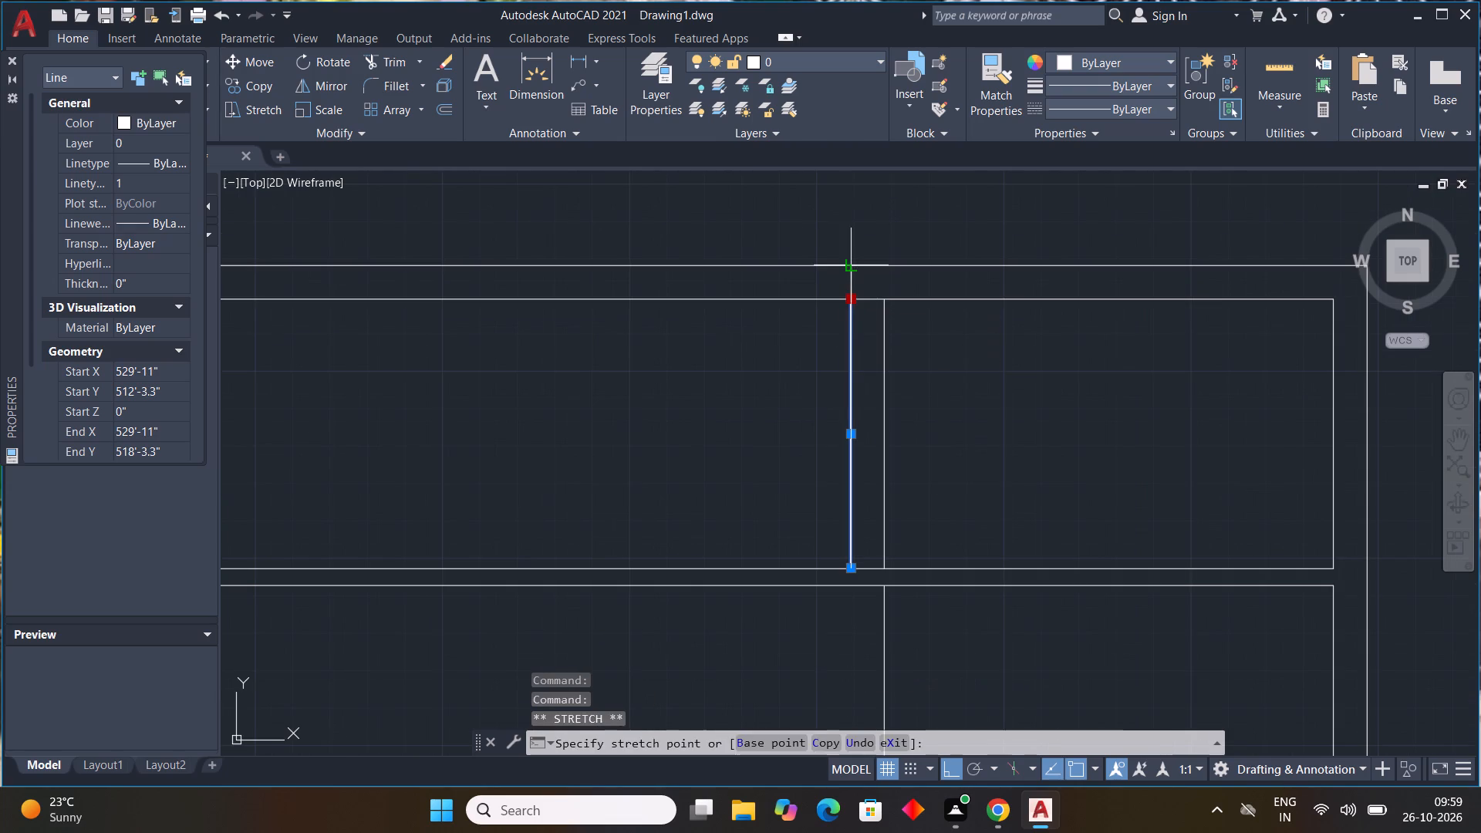
{"action": "left_click", "coordinate": [848, 268]}
{"action": "scroll", "coordinate": [951, 336], "scroll_direction": "down", "scroll_amount": 2}
{"action": "middle_click_drag", "start_coordinate": [1007, 405], "coordinate": [918, 378]}
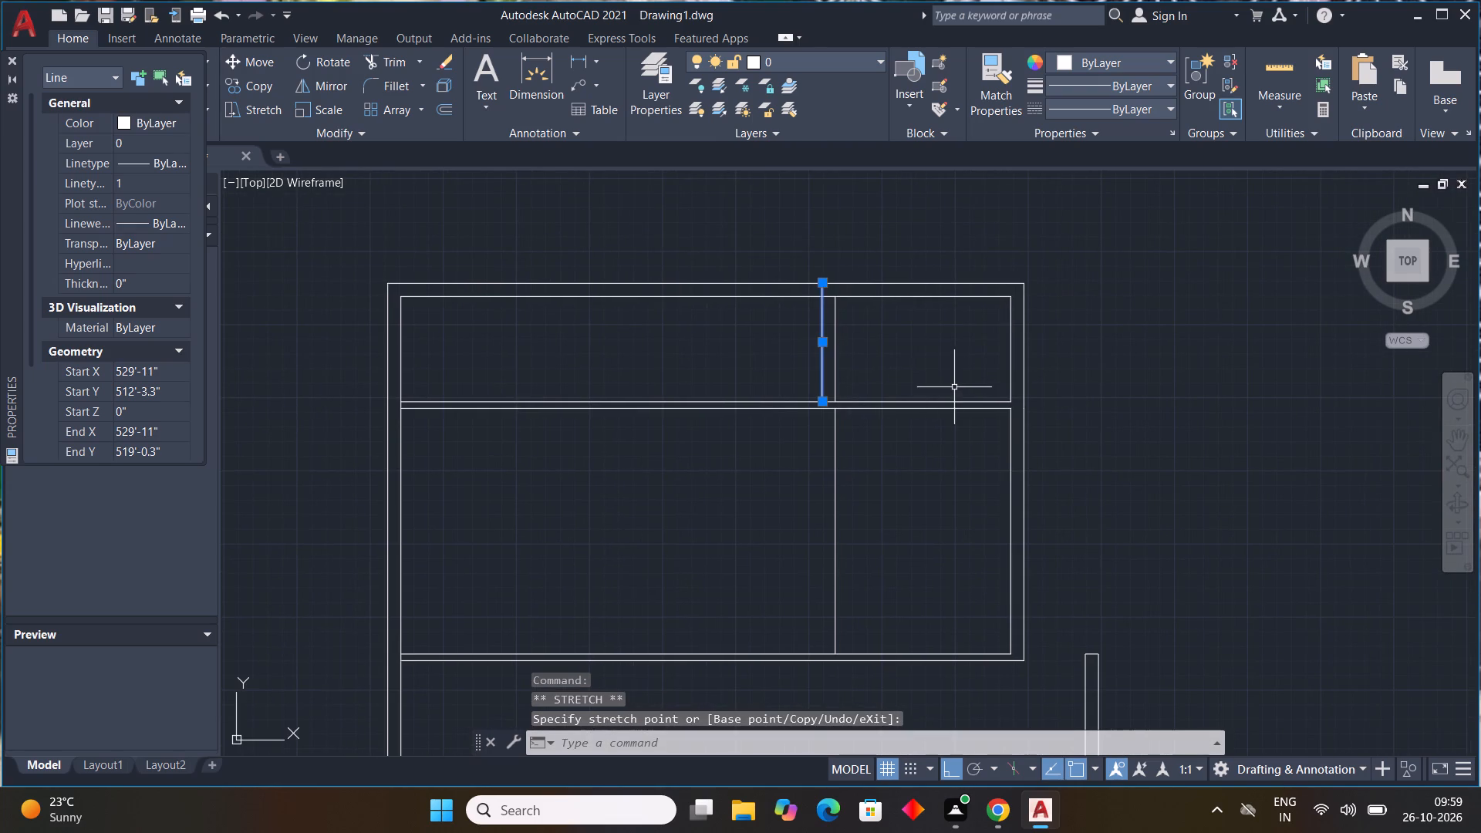
{"action": "key", "text": "Escape"}
{"action": "key", "text": "Escape"}
{"action": "key", "text": "Escape"}
{"action": "key", "text": "Escape"}
Stretch the bottom end of the cross wall's upper right line down to the upper partition's lower line.
{"action": "middle_click_drag", "start_coordinate": [946, 462], "coordinate": [930, 405]}
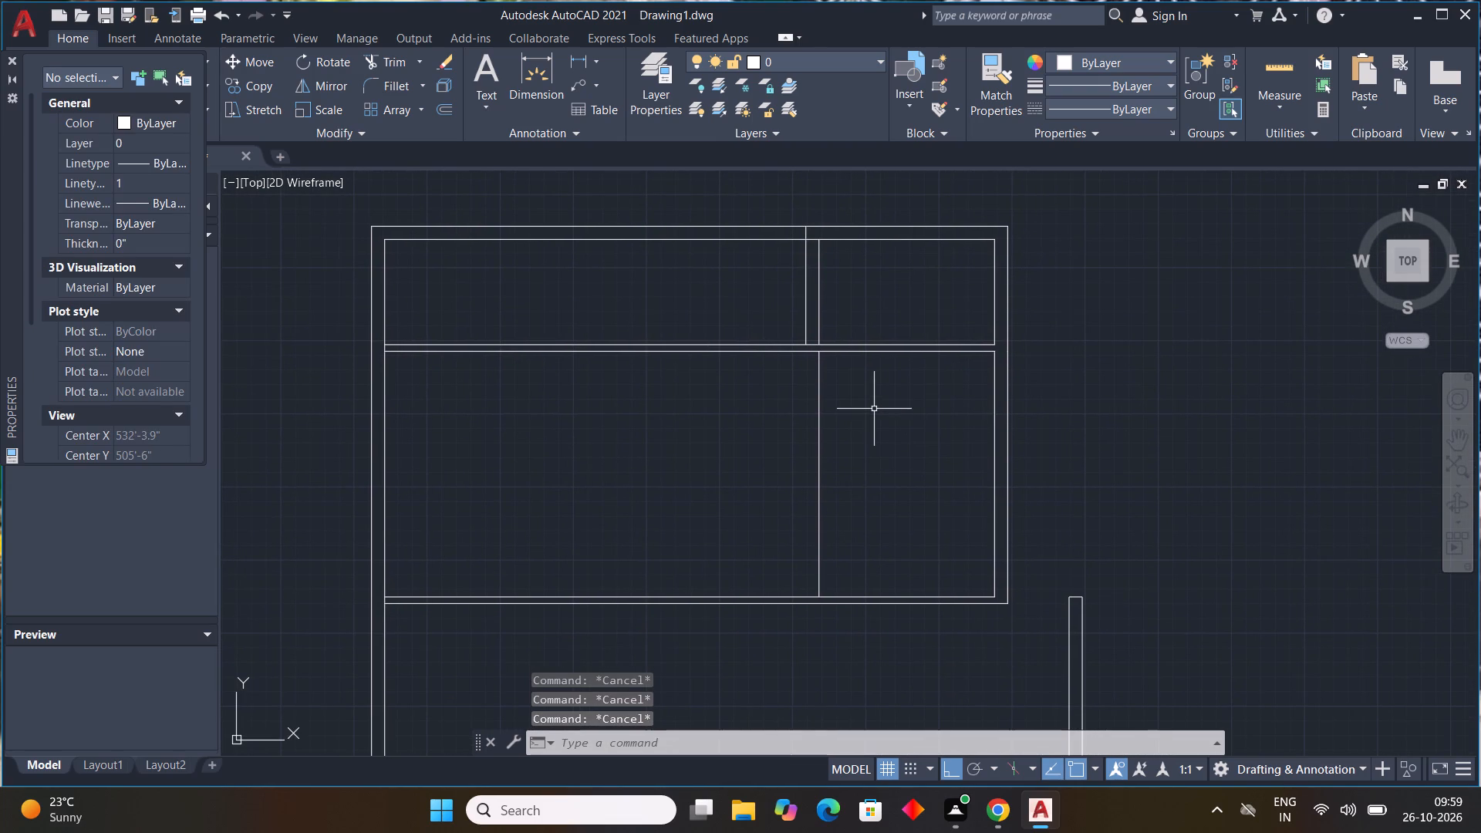
{"action": "scroll", "coordinate": [821, 331], "scroll_direction": "up", "scroll_amount": 2}
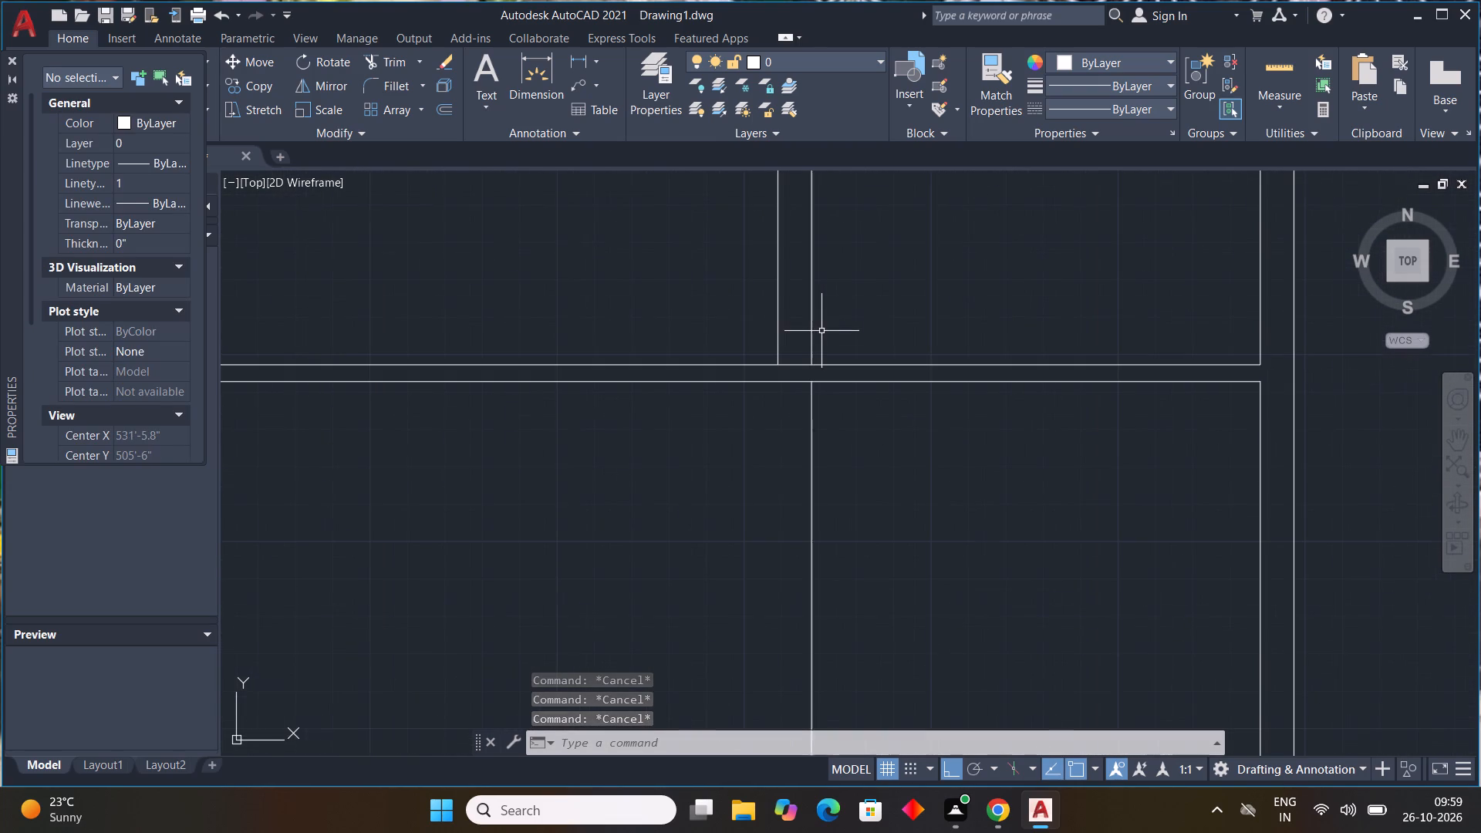
{"action": "left_click", "coordinate": [810, 346]}
{"action": "scroll", "coordinate": [811, 363], "scroll_direction": "up", "scroll_amount": 2}
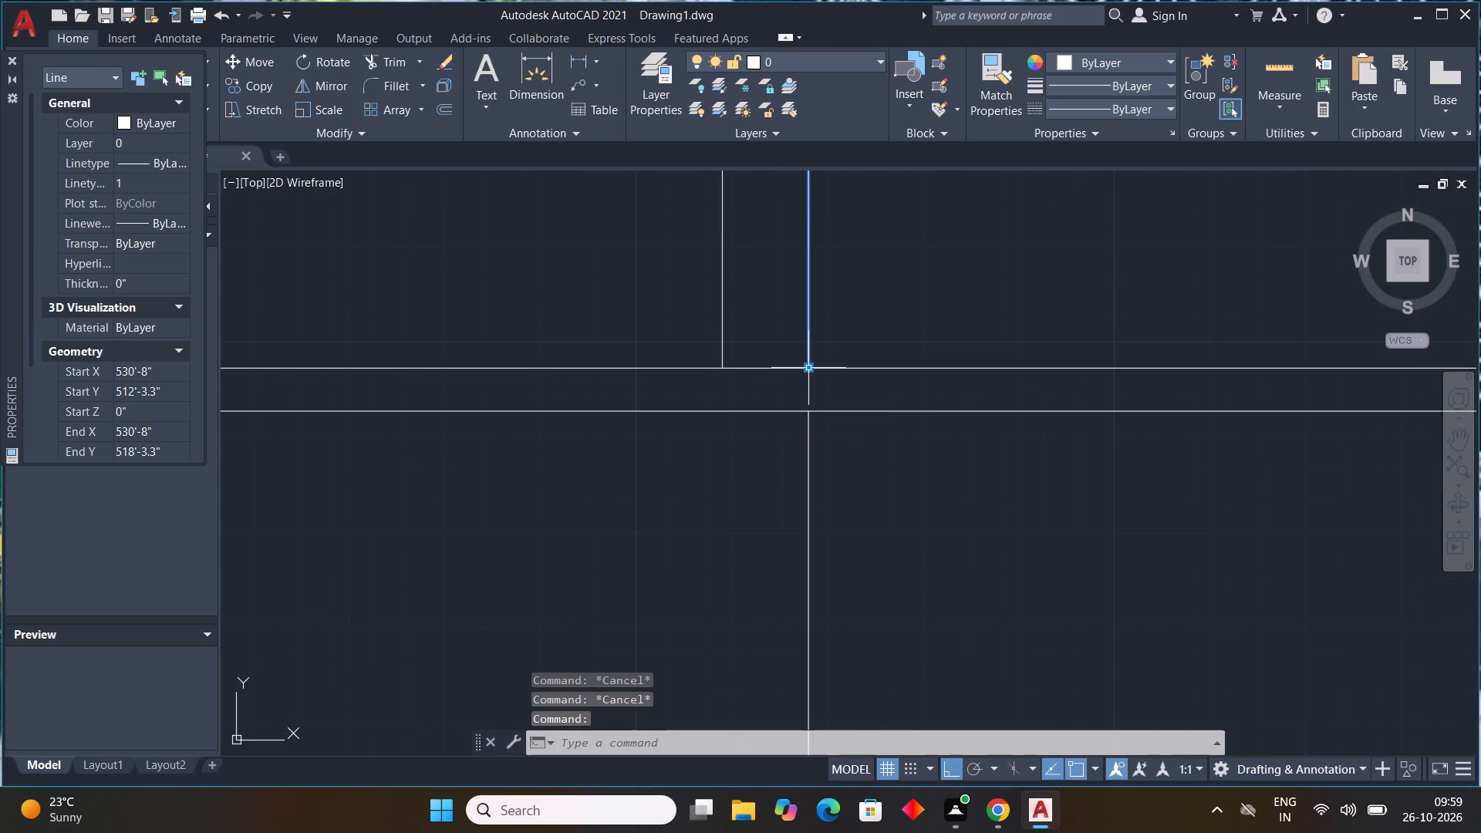
{"action": "left_click", "coordinate": [810, 366]}
{"action": "left_click", "coordinate": [809, 417]}
{"action": "key", "text": "Escape"}
{"action": "scroll", "coordinate": [887, 433], "scroll_direction": "down", "scroll_amount": 5}
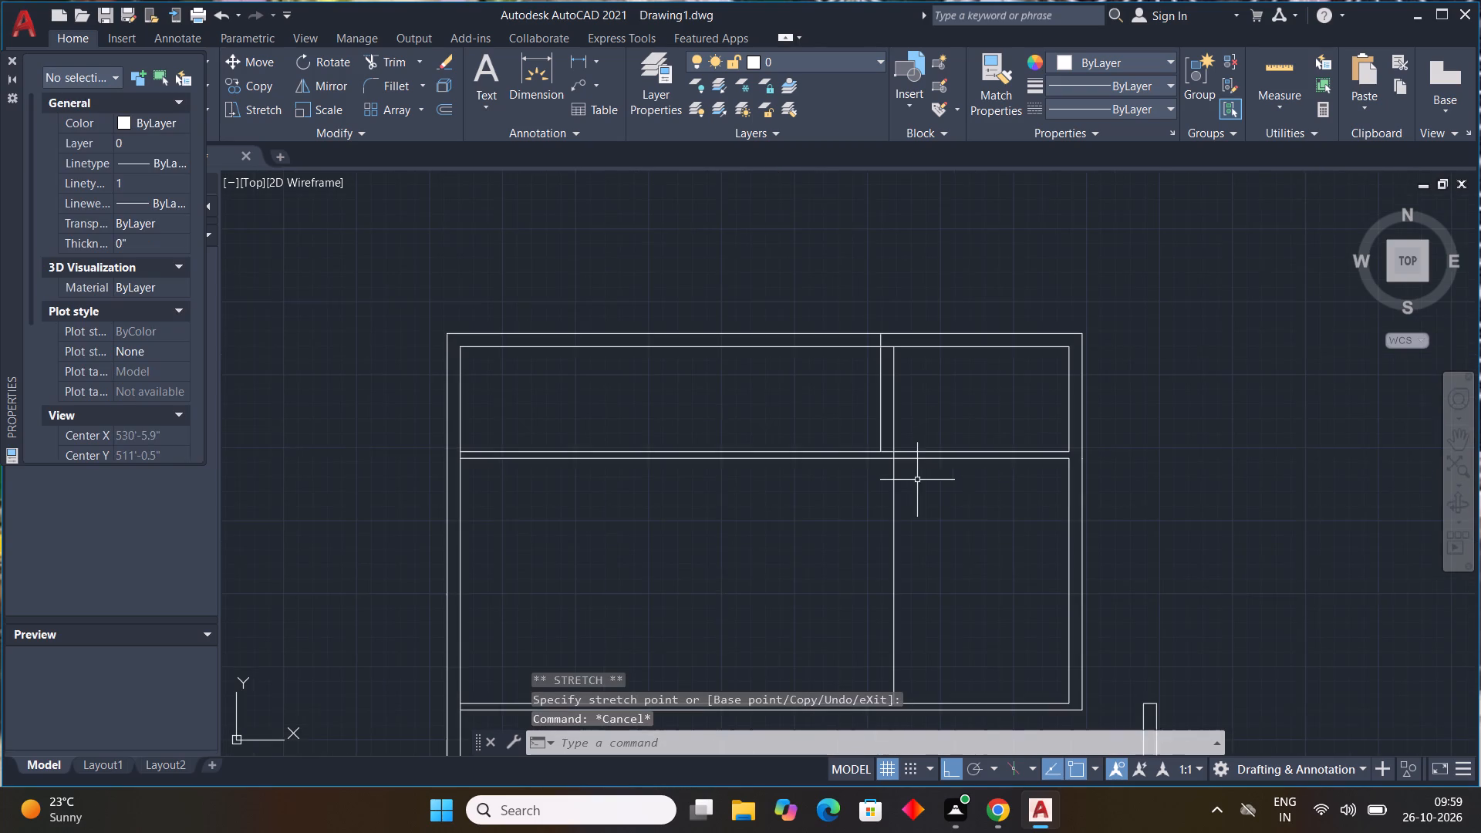
Stretch the bottom end of the cross wall's left line down to the upper partition's lower line.
{"action": "middle_click_drag", "start_coordinate": [957, 501], "coordinate": [874, 413]}
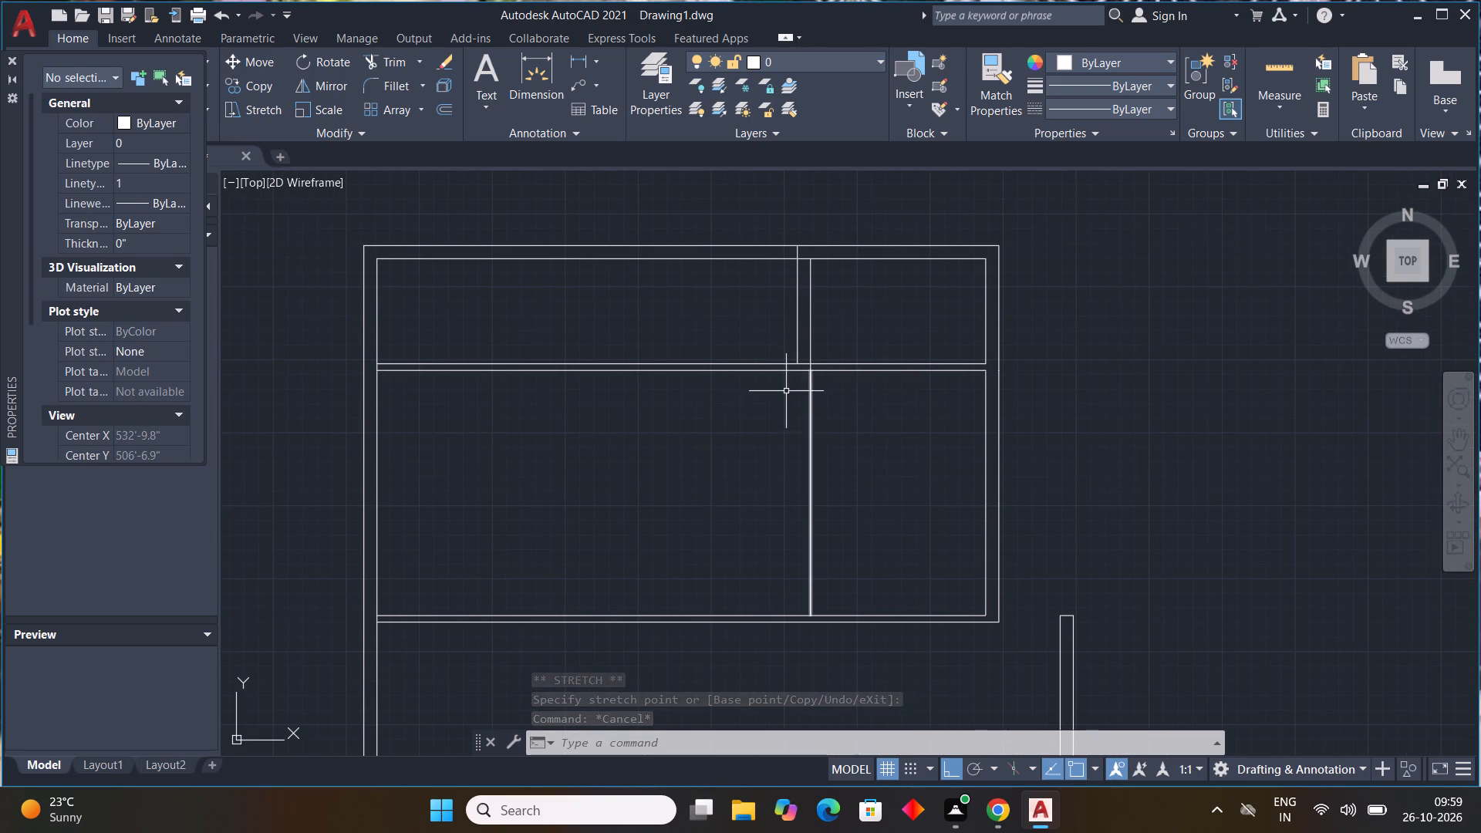
{"action": "scroll", "coordinate": [773, 363], "scroll_direction": "up", "scroll_amount": 2}
{"action": "scroll", "coordinate": [789, 373], "scroll_direction": "down", "scroll_amount": 3}
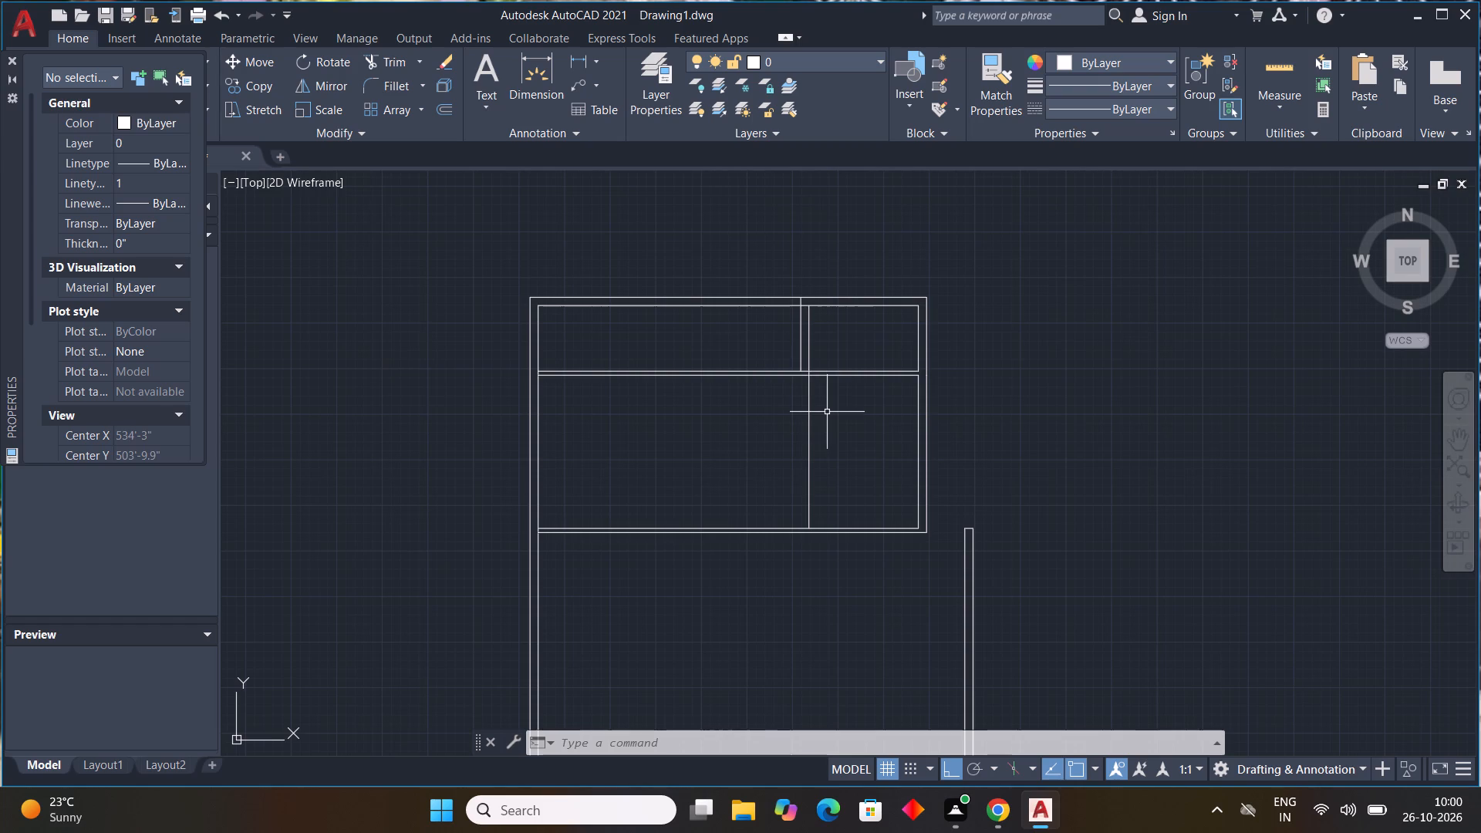
{"action": "scroll", "coordinate": [801, 366], "scroll_direction": "up", "scroll_amount": 3}
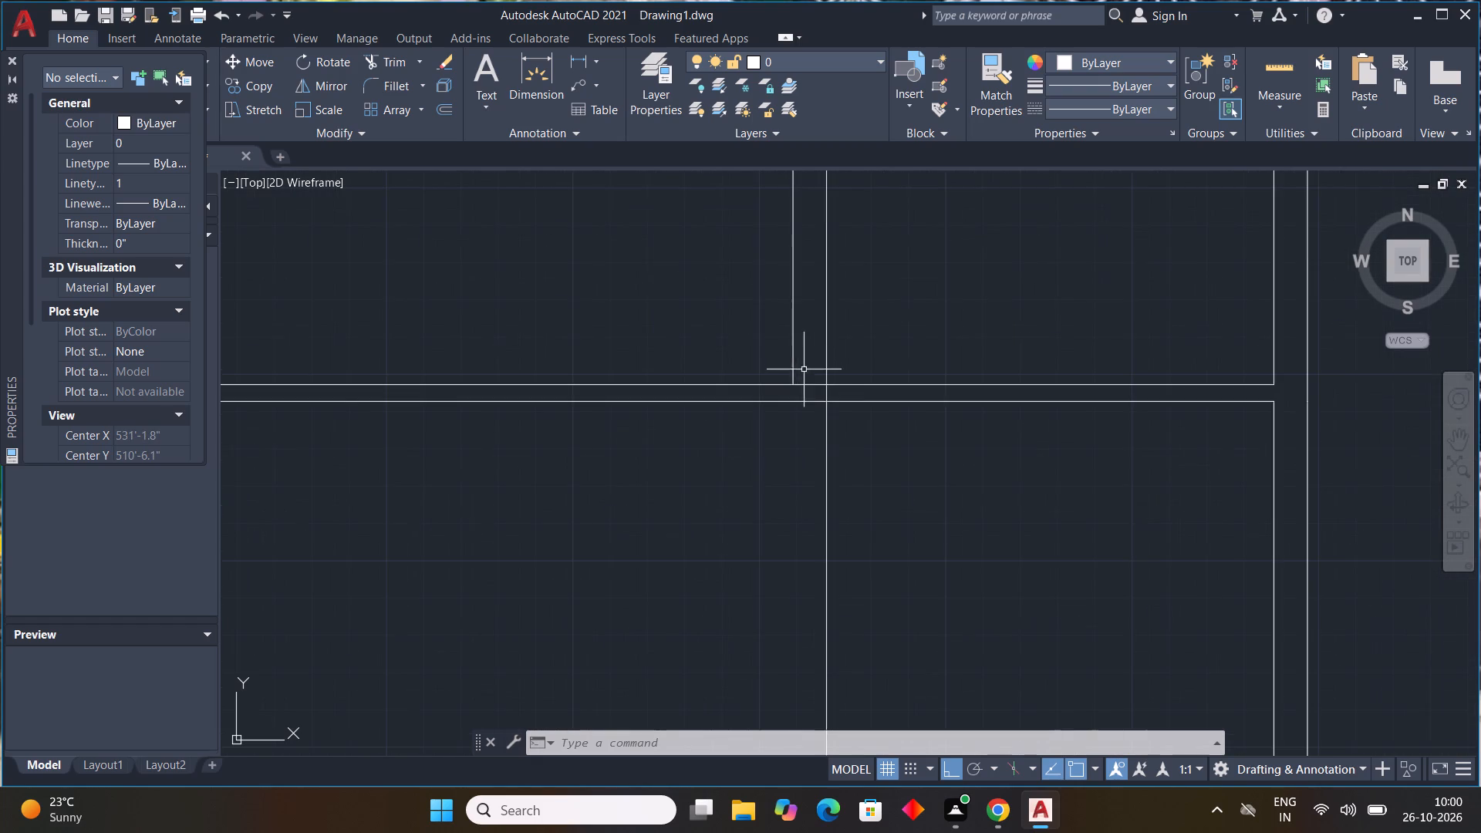
{"action": "left_click", "coordinate": [793, 376]}
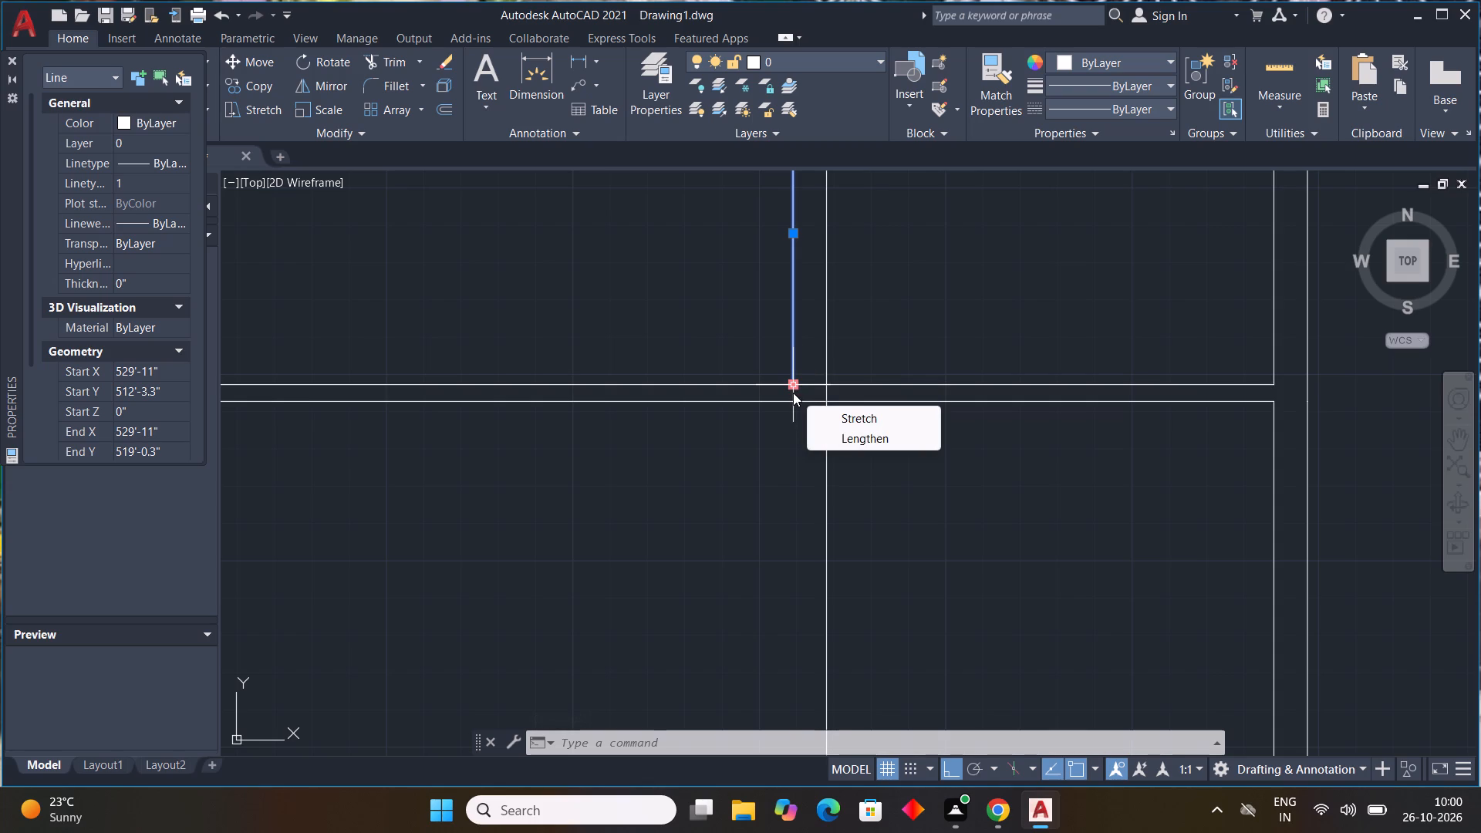
{"action": "left_click", "coordinate": [788, 383]}
{"action": "left_click", "coordinate": [791, 407]}
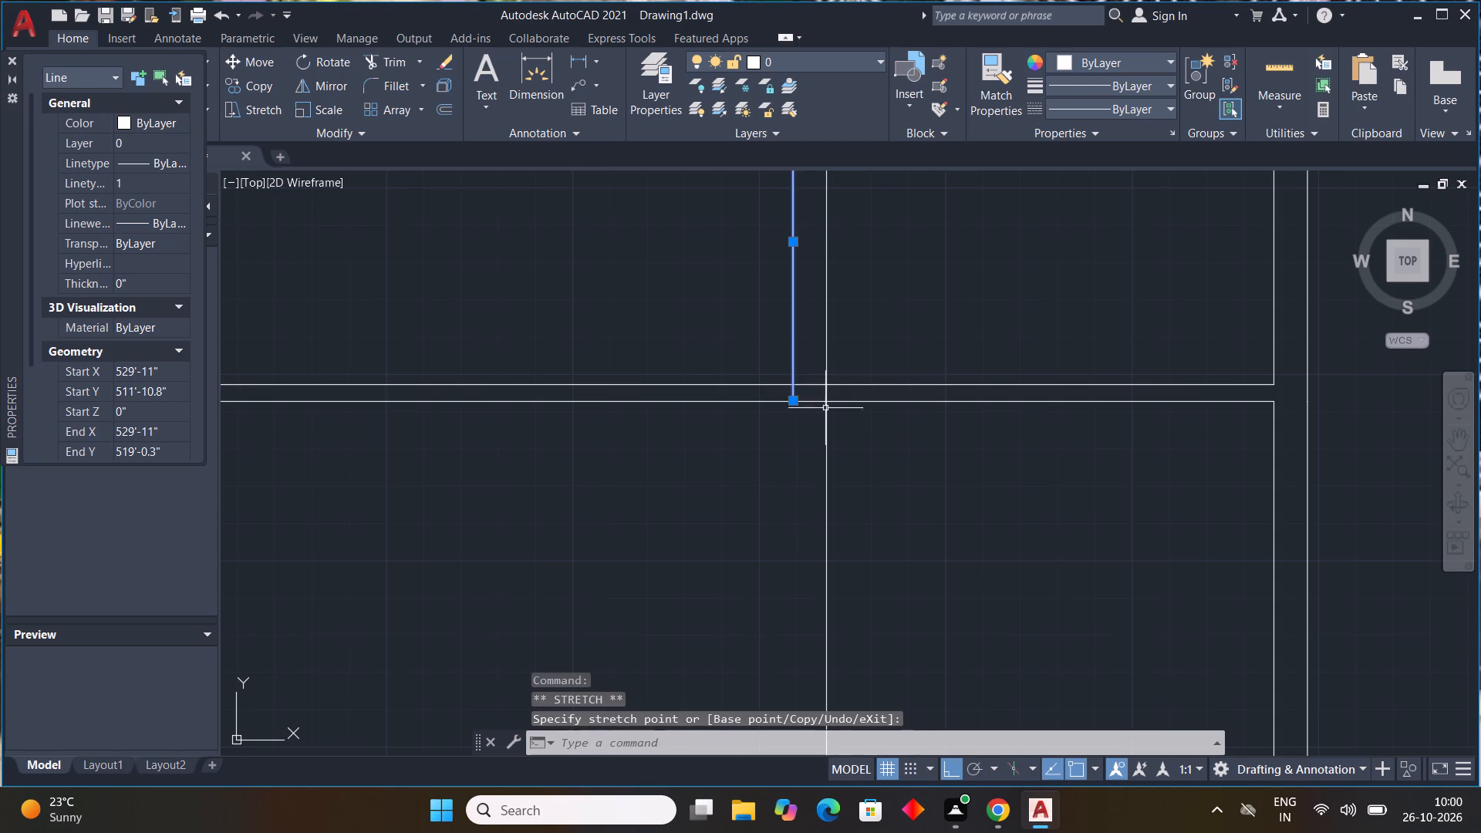
{"action": "scroll", "coordinate": [931, 414], "scroll_direction": "down", "scroll_amount": 3}
{"action": "key", "text": "Escape"}
{"action": "key", "text": "Escape"}
{"action": "key", "text": "Escape"}
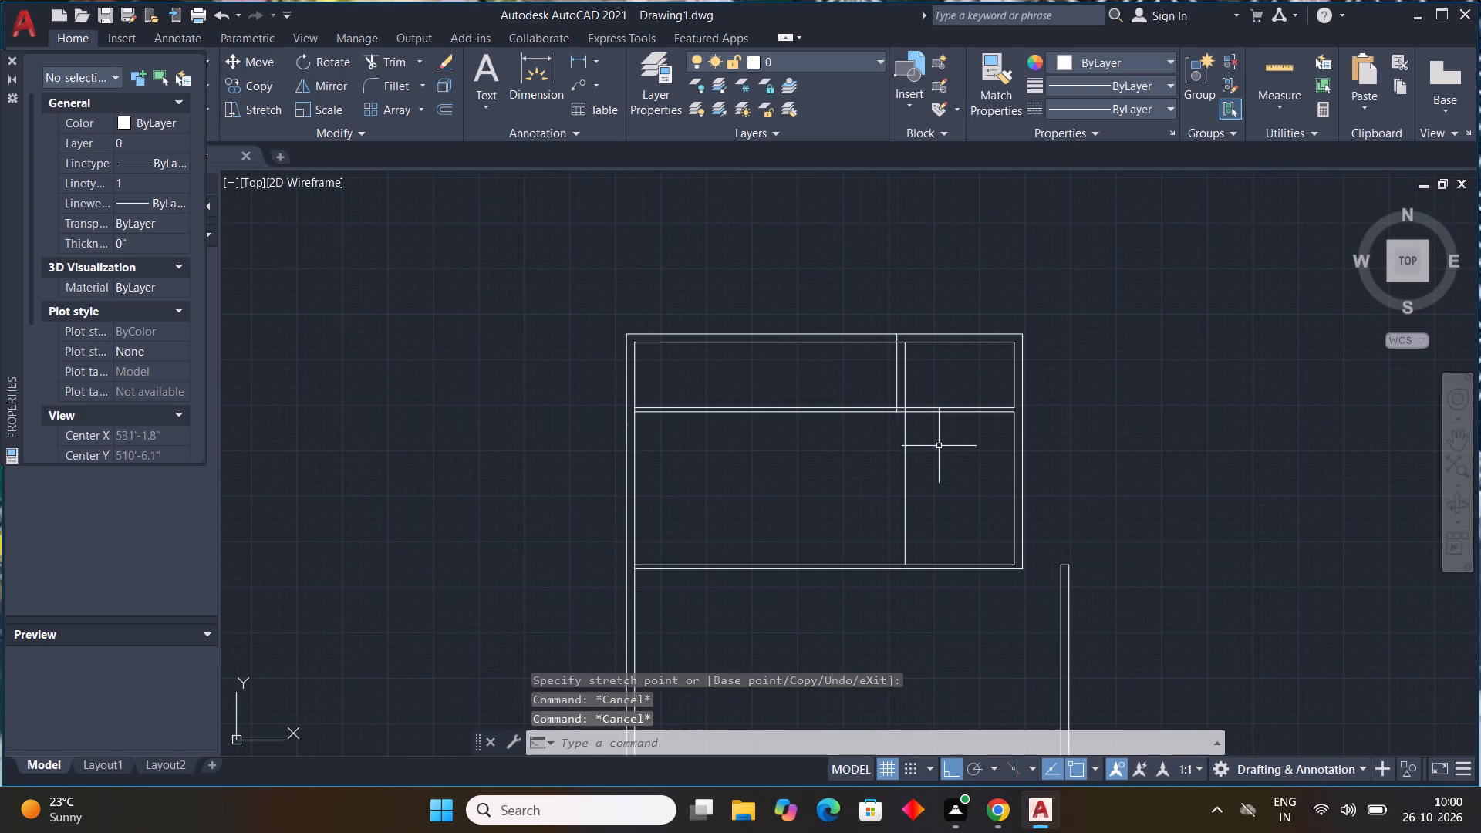
{"action": "key", "text": "Escape"}
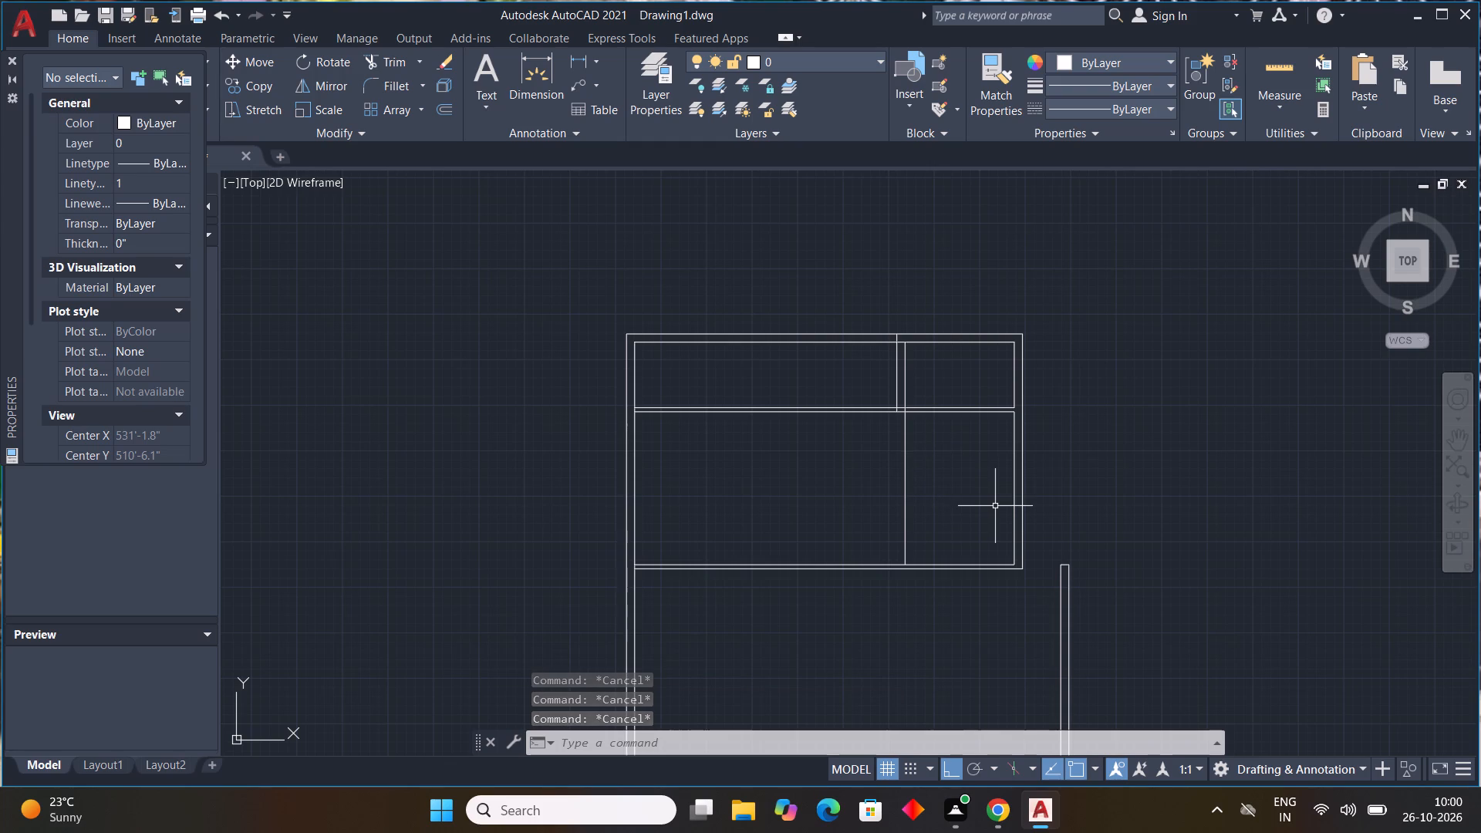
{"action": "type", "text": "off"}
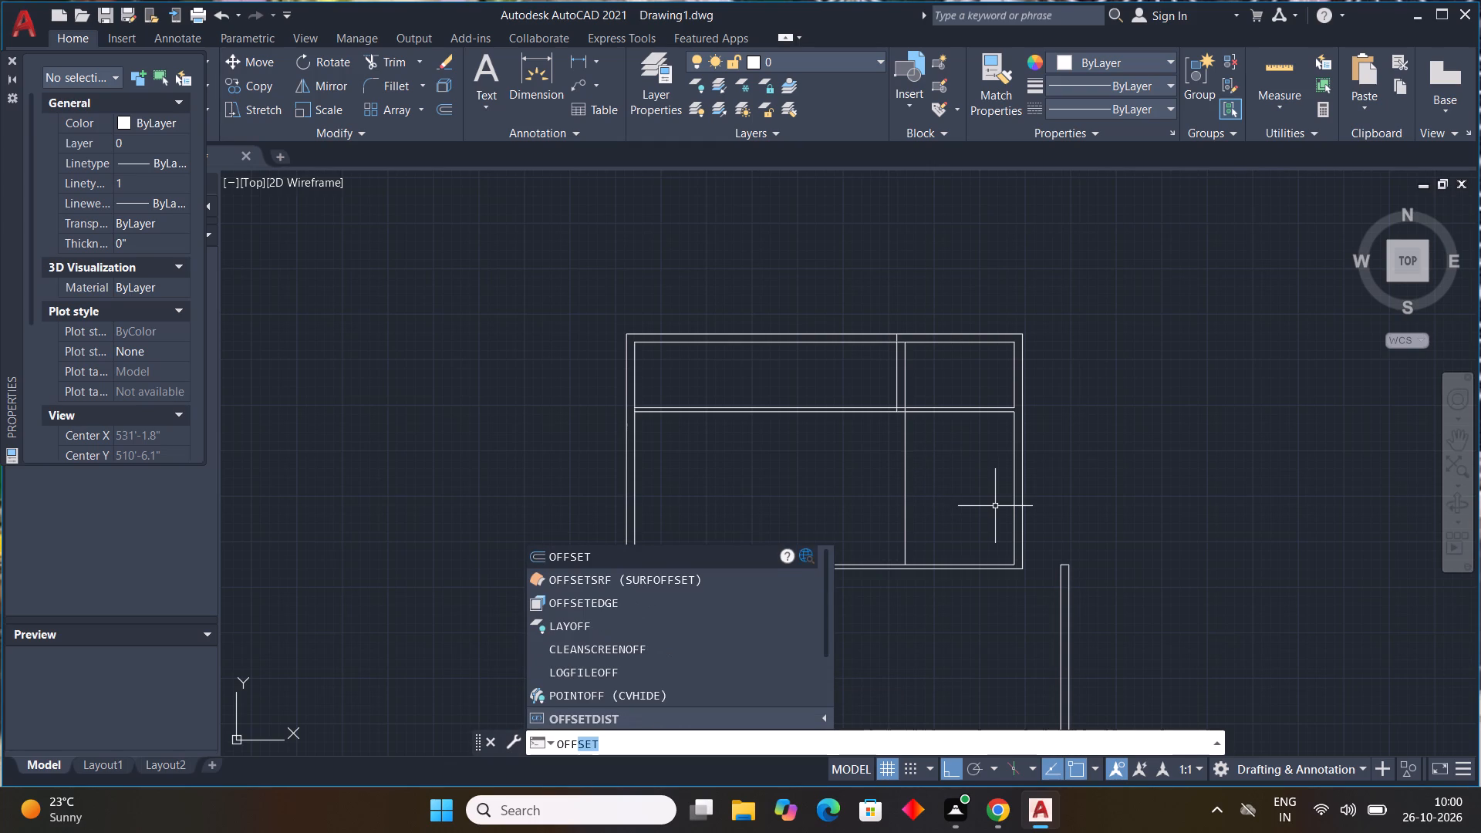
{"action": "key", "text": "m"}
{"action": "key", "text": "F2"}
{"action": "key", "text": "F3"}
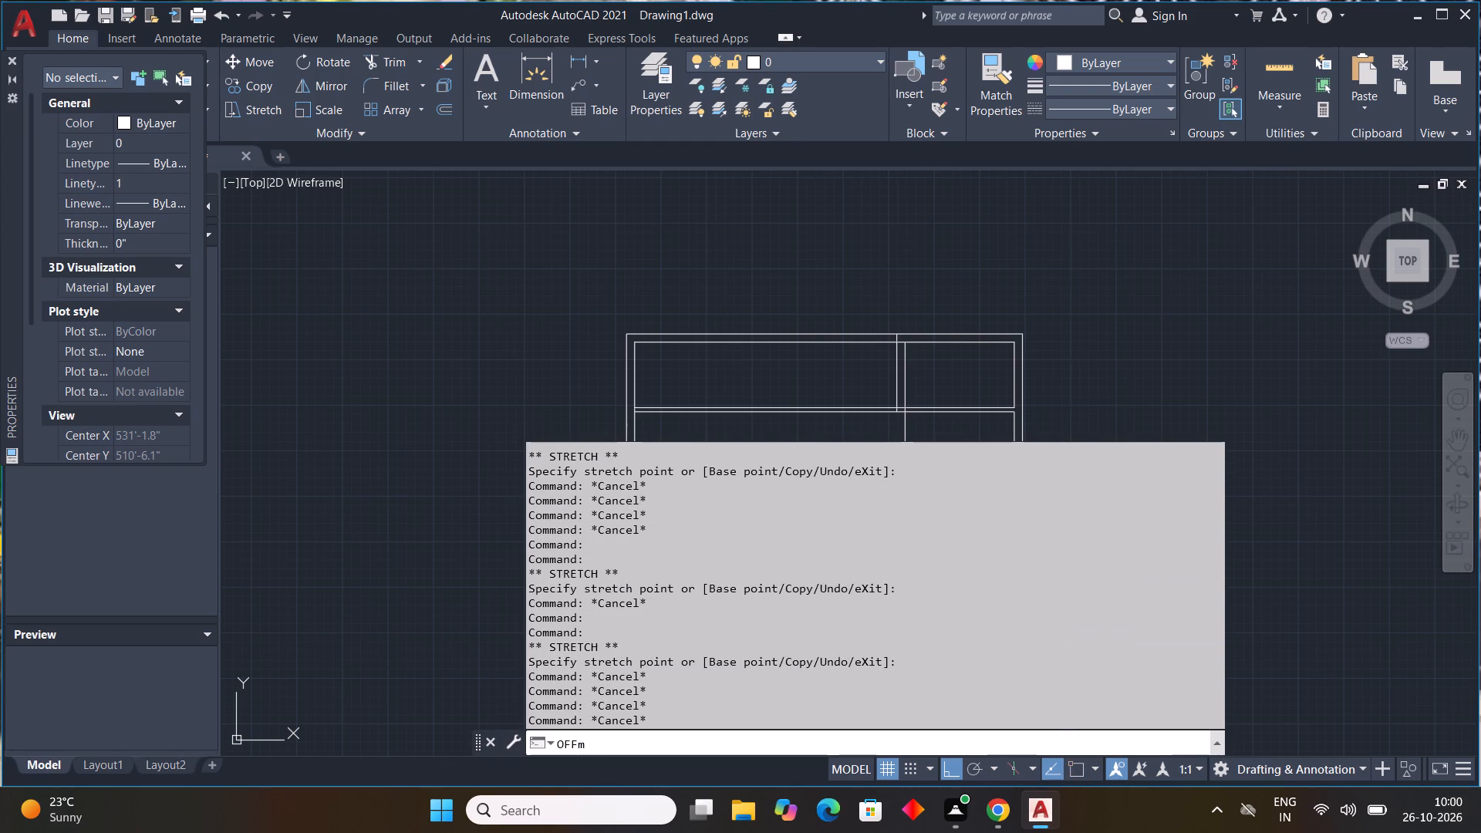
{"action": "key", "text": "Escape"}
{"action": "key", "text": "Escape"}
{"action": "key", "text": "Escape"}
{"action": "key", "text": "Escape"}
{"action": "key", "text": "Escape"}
Offset the vertical partition line below the cross wall 4.5" to the left to form the partition's thickness.
{"action": "type", "text": "off"}
{"action": "key", "text": "space"}
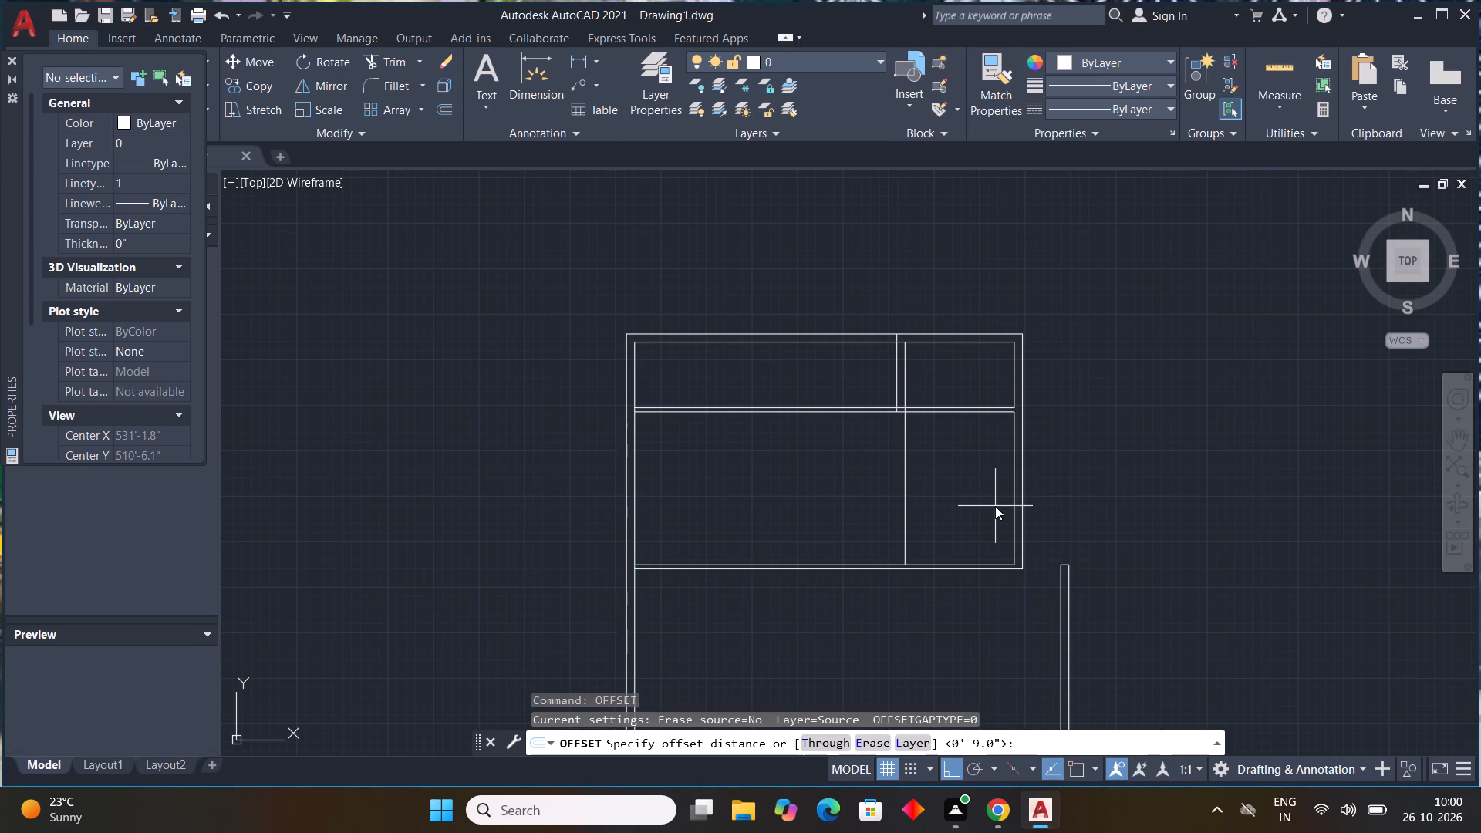
{"action": "type", "text": "4.5\""}
{"action": "key", "text": "Return"}
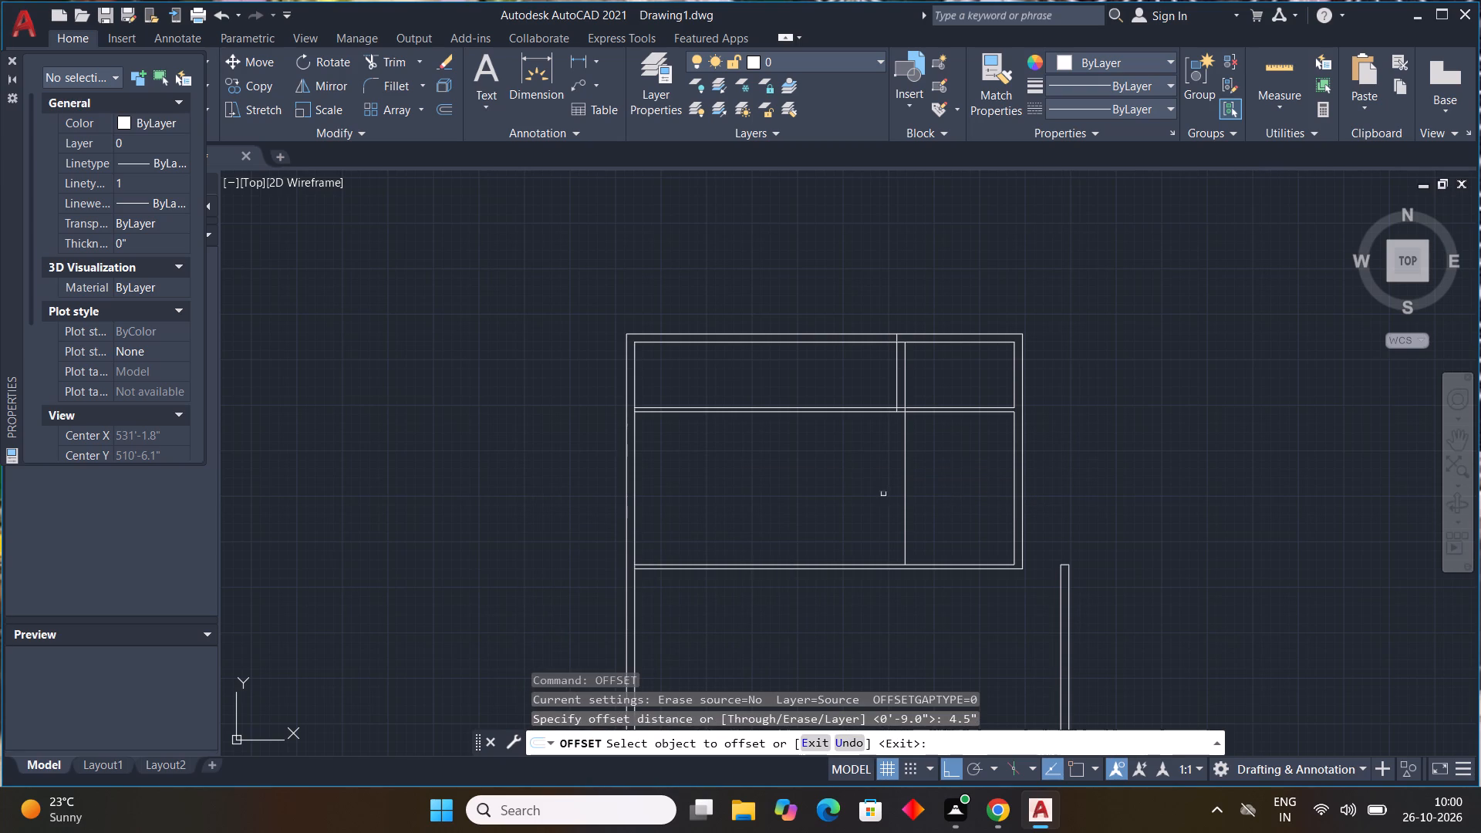
{"action": "left_click", "coordinate": [906, 491]}
{"action": "left_click", "coordinate": [858, 499]}
{"action": "key", "text": "Escape"}
{"action": "key", "text": "Escape"}
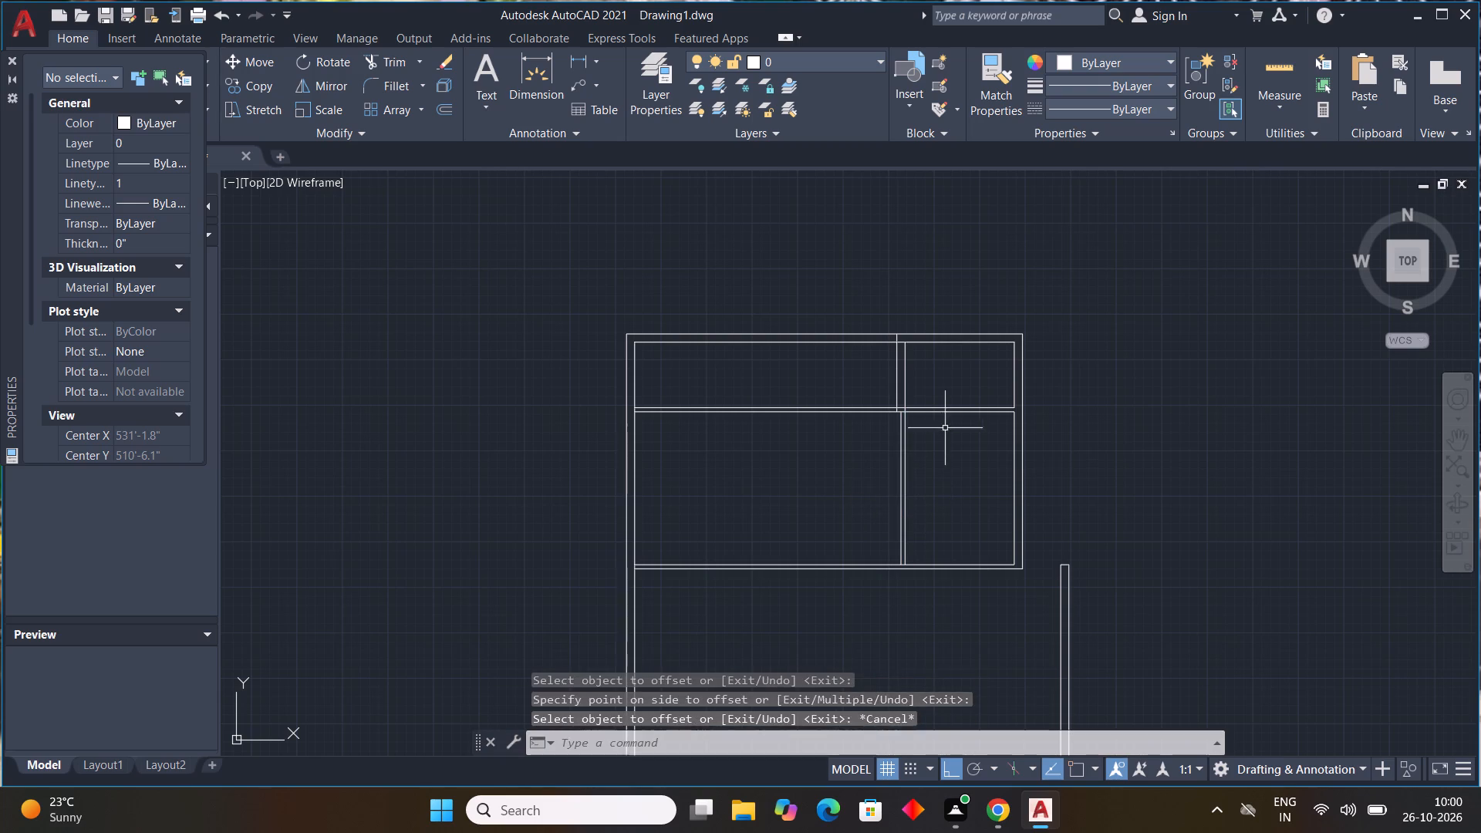
{"action": "key", "text": "Escape"}
Trim both lines of the upper horizontal partition where they cross the vertical walls at the junction.
{"action": "scroll", "coordinate": [922, 386], "scroll_direction": "up", "scroll_amount": 1}
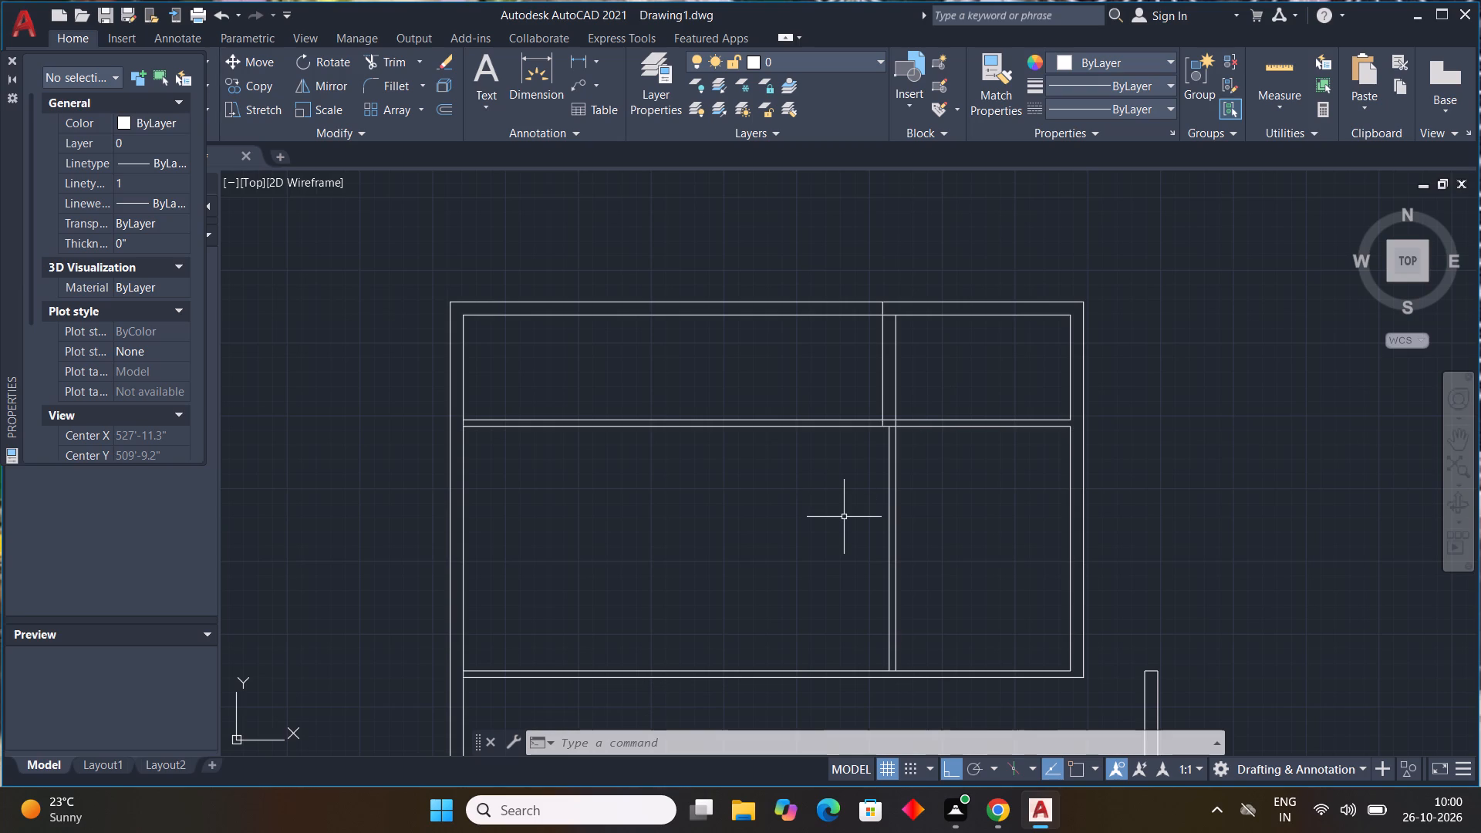
{"action": "scroll", "coordinate": [882, 424], "scroll_direction": "up", "scroll_amount": 3}
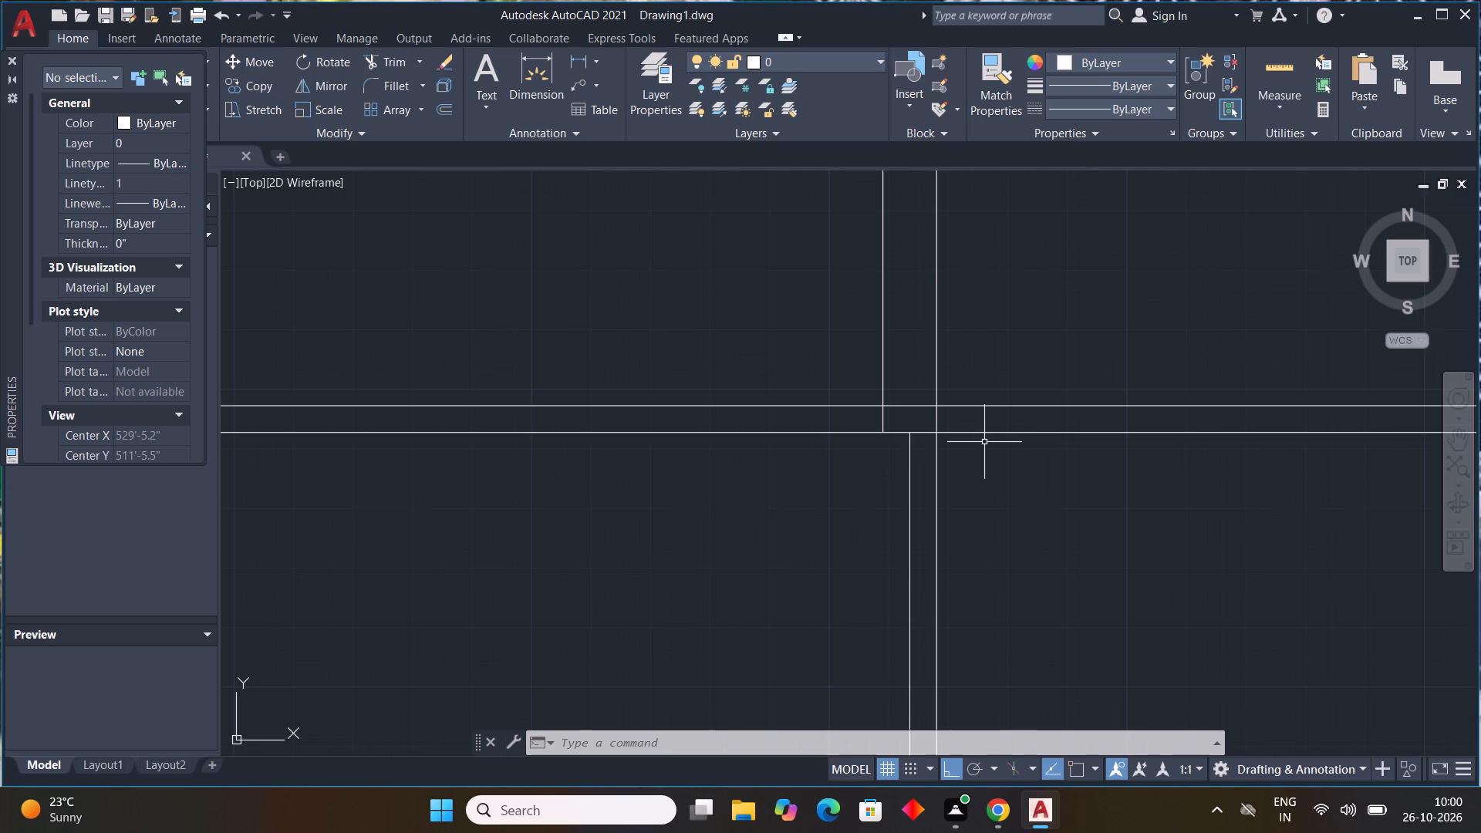
{"action": "type", "text": "tr"}
{"action": "key", "text": "space"}
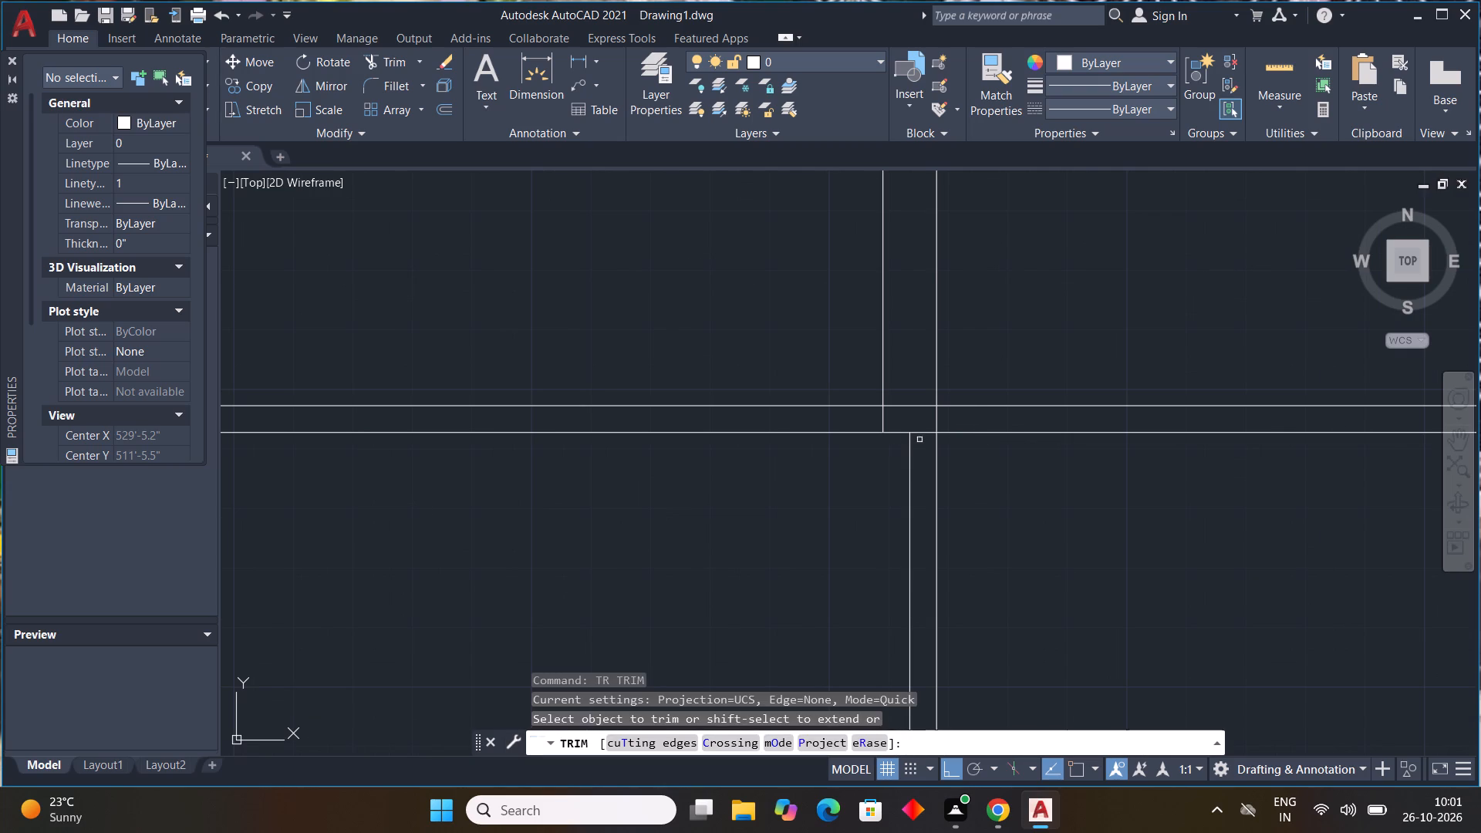
{"action": "left_click", "coordinate": [926, 430]}
{"action": "scroll", "coordinate": [940, 423], "scroll_direction": "down", "scroll_amount": 3}
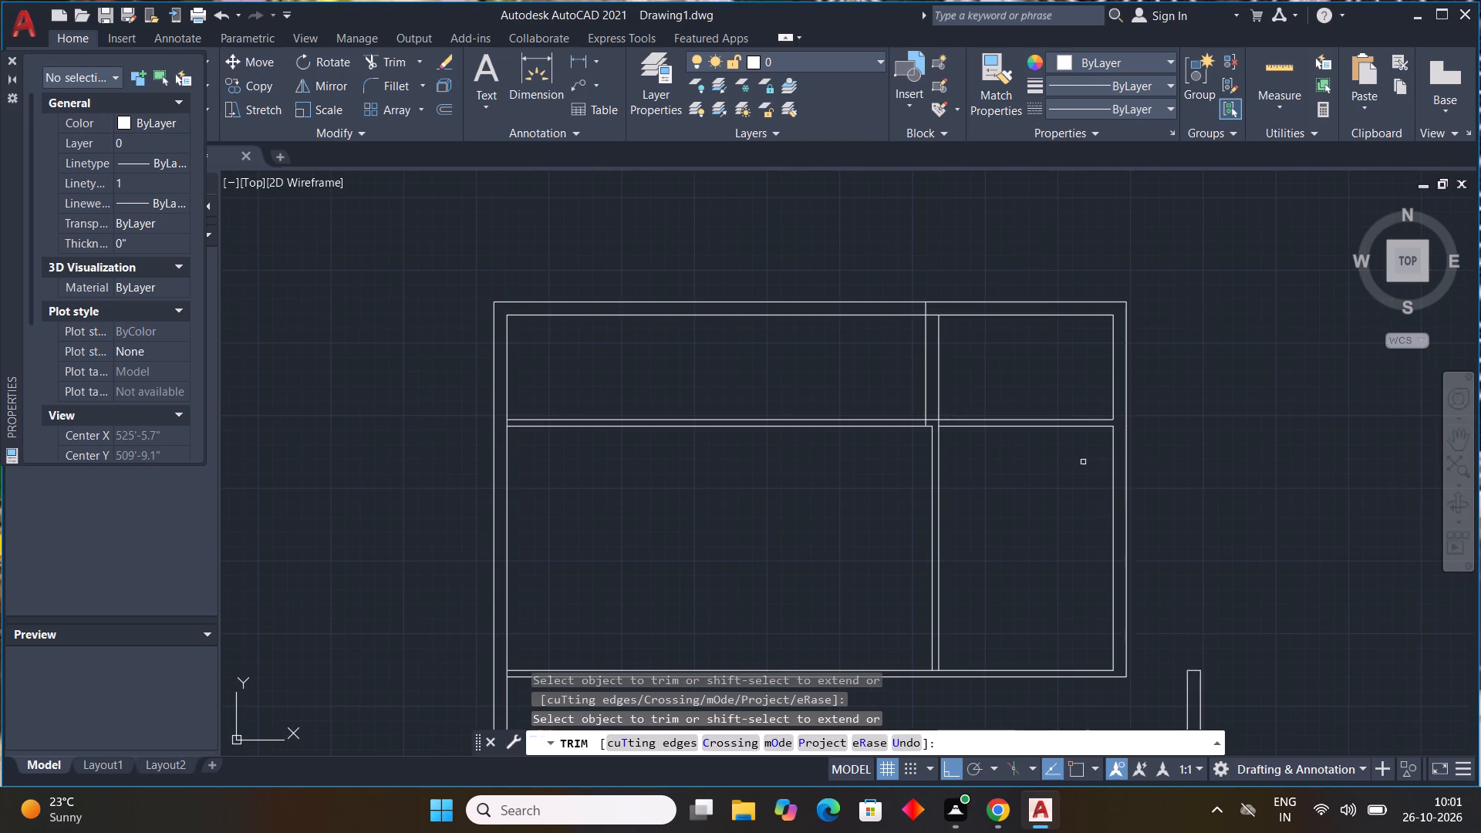
{"action": "left_click", "coordinate": [930, 420]}
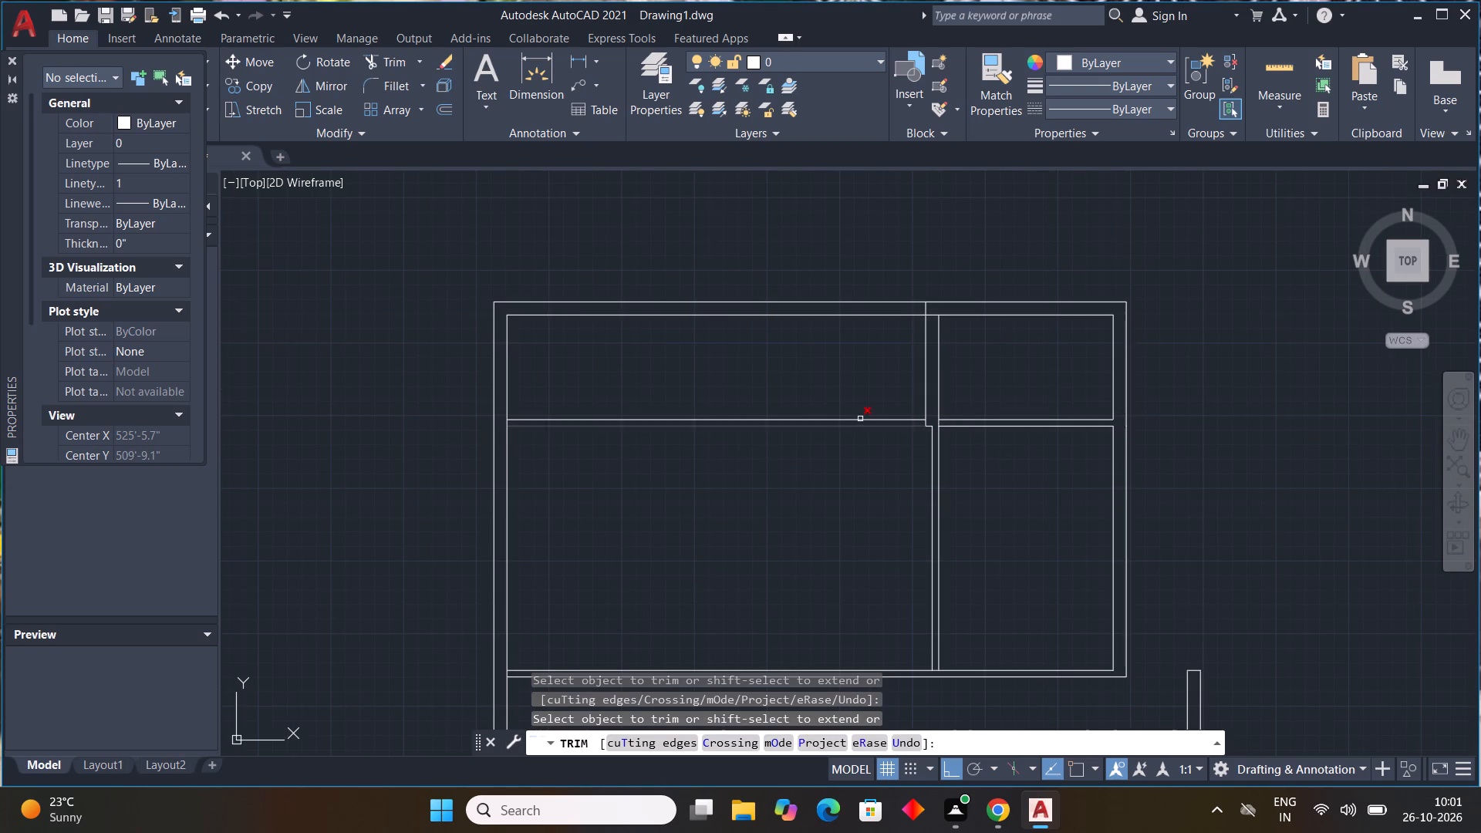
Remove the upper line of the horizontal partition to the left of the cross wall.
{"action": "left_click", "coordinate": [862, 420]}
{"action": "key", "text": "Escape"}
{"action": "key", "text": "Escape"}
{"action": "key", "text": "Escape"}
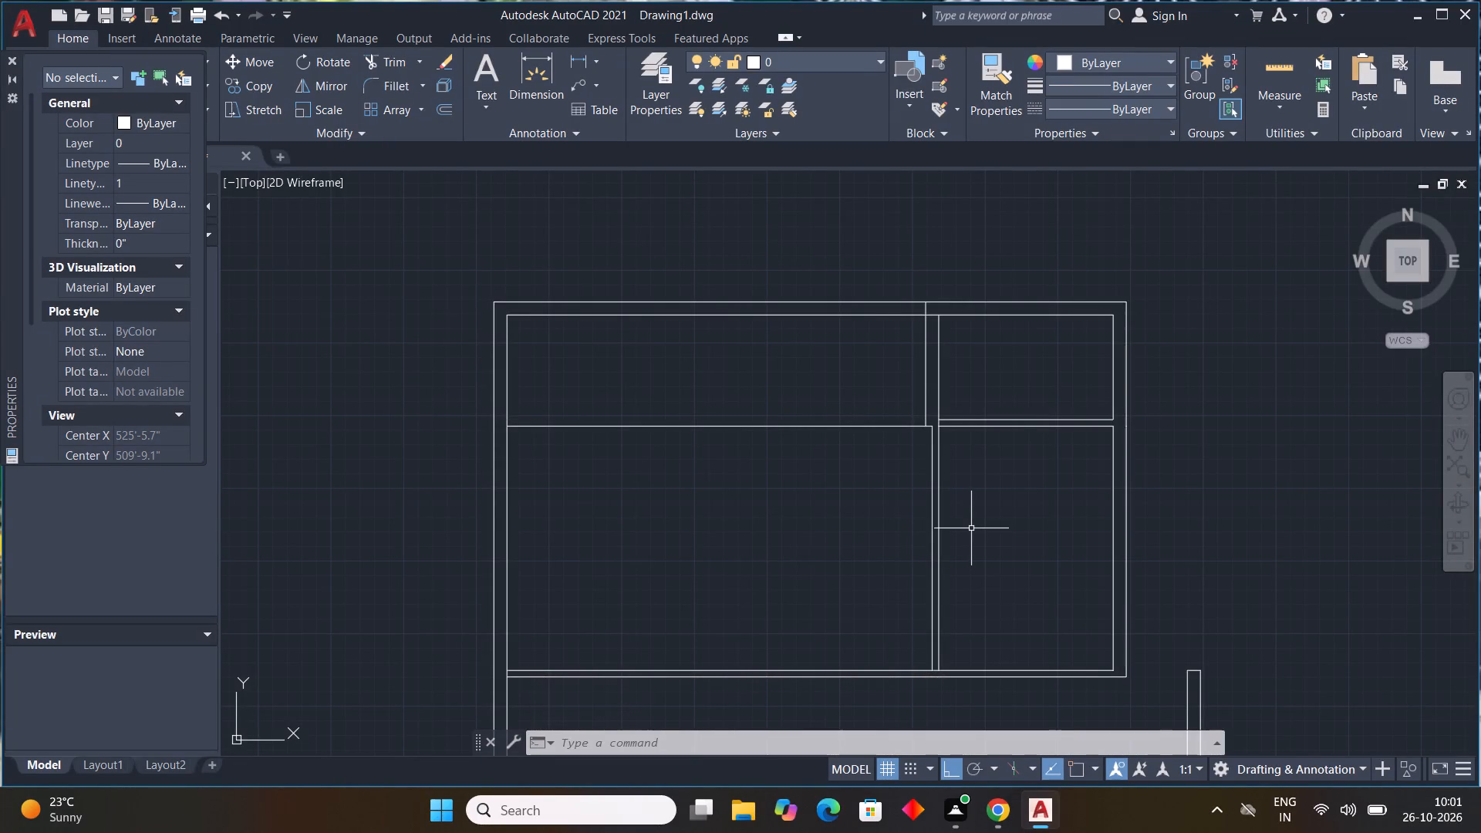
{"action": "key", "text": "Escape"}
{"action": "key", "text": "Escape"}
{"action": "key", "text": "Escape"}
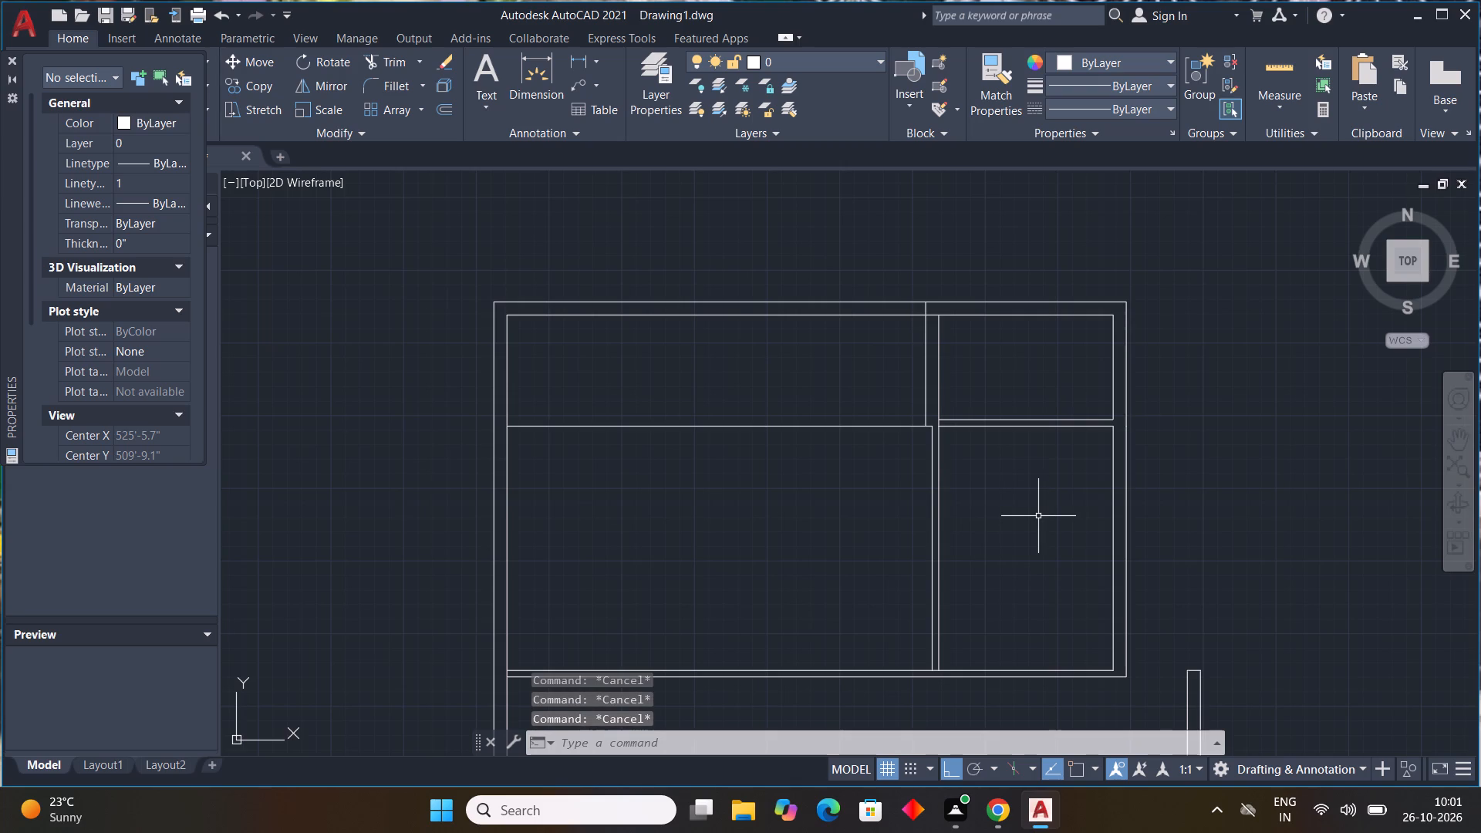
Offset the remaining horizontal partition line left of the cross wall 9" upward to form a thicker wall.
{"action": "type", "text": "off 9\""}
{"action": "key", "text": "Return"}
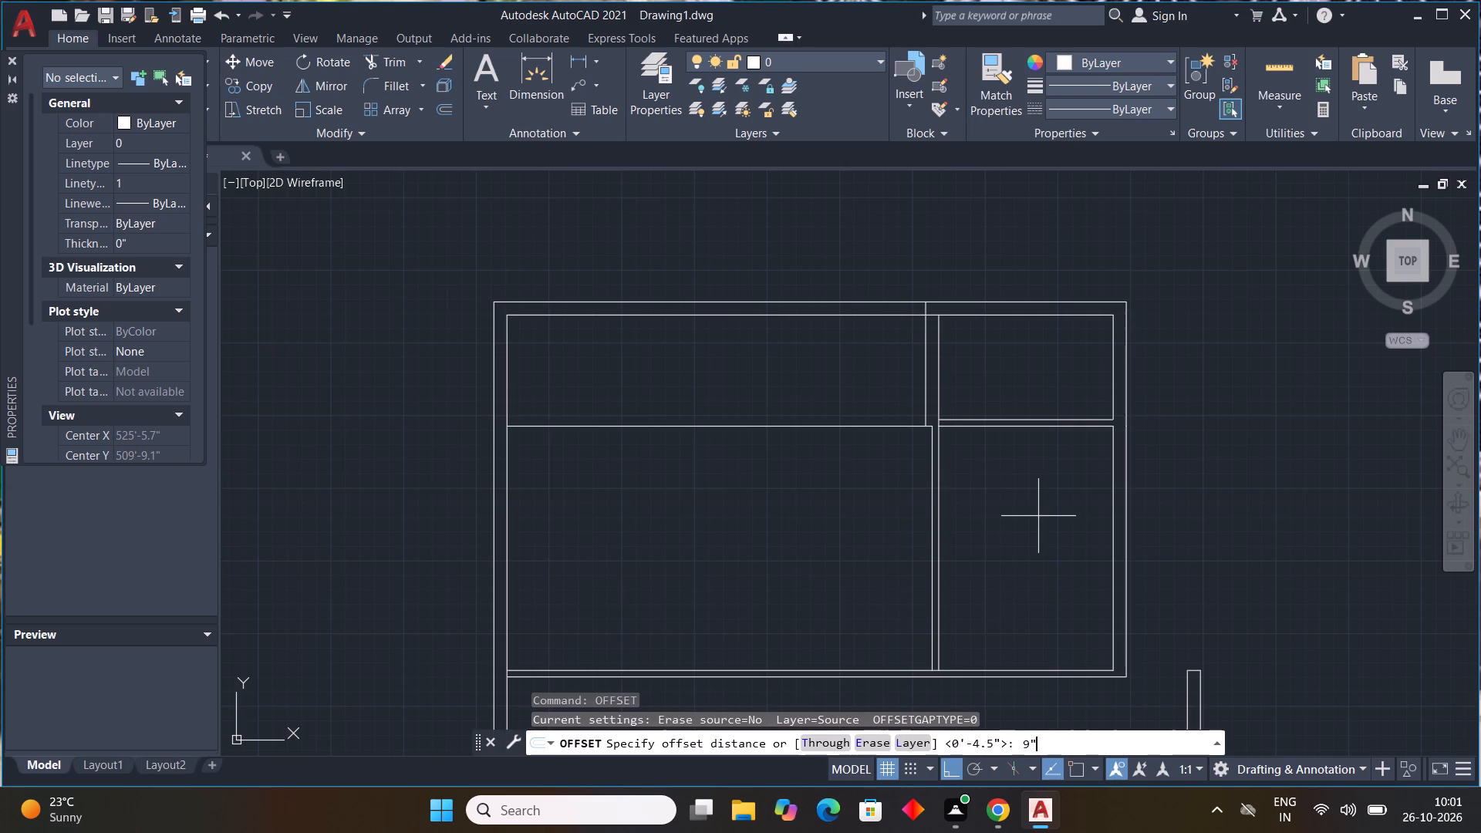
{"action": "left_click", "coordinate": [910, 424]}
{"action": "left_click", "coordinate": [899, 400]}
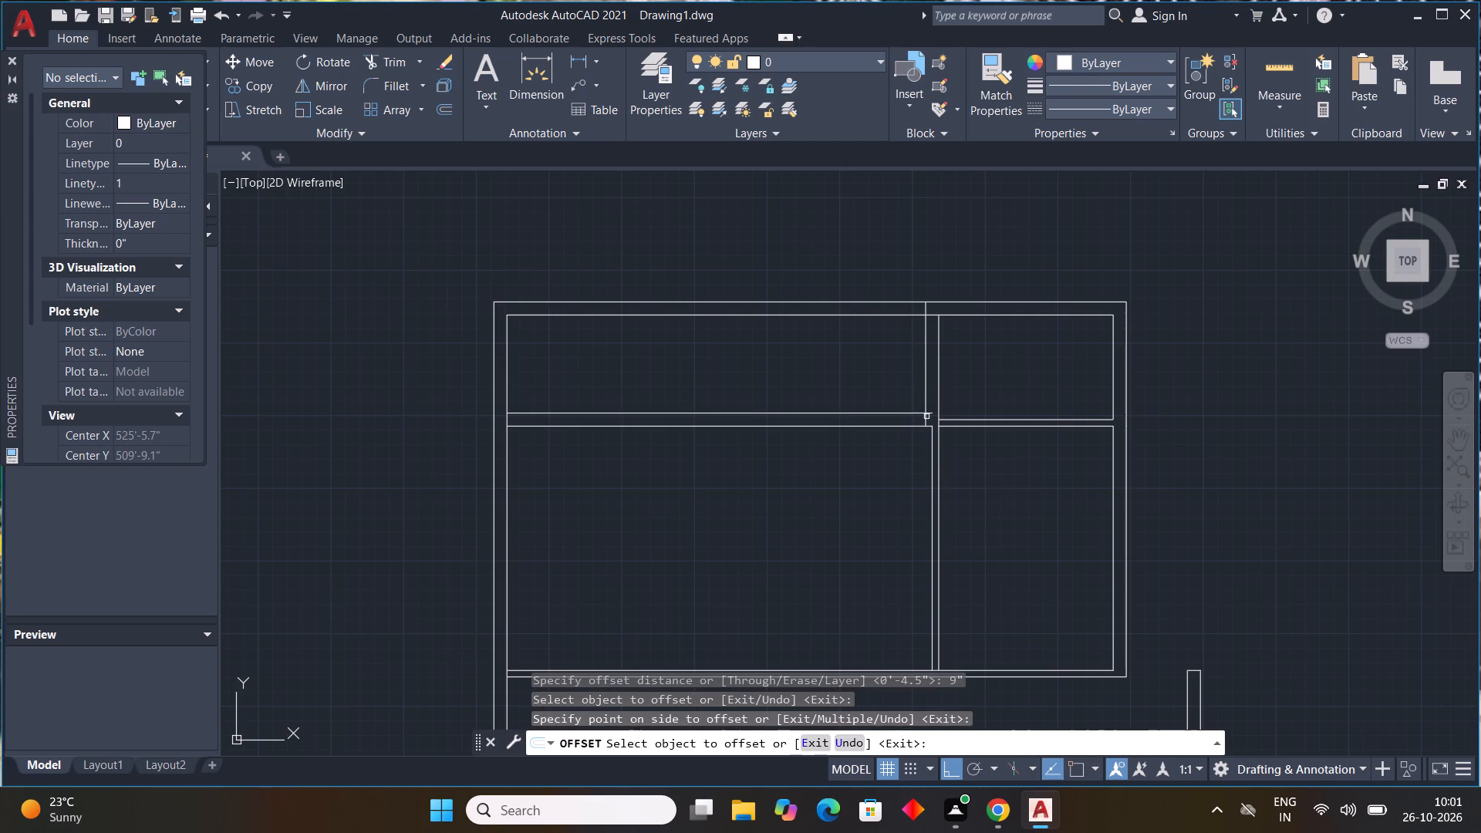
{"action": "key", "text": "Escape"}
{"action": "key", "text": "Escape"}
{"action": "key", "text": "Escape"}
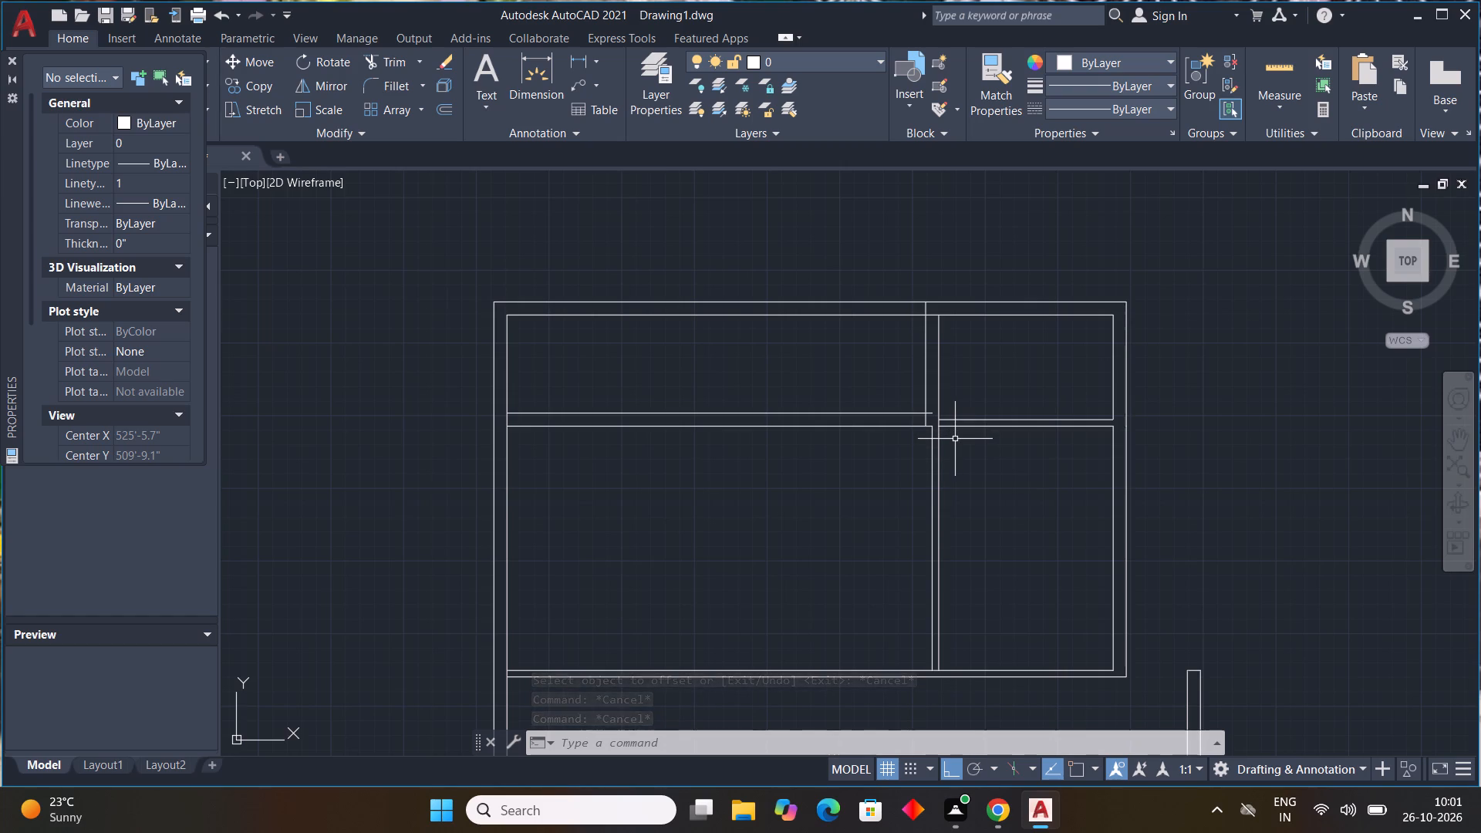
Trim the new 9" wall line's overshoot and the cross wall's left line stub inside the corner junction.
{"action": "type", "text": "tr"}
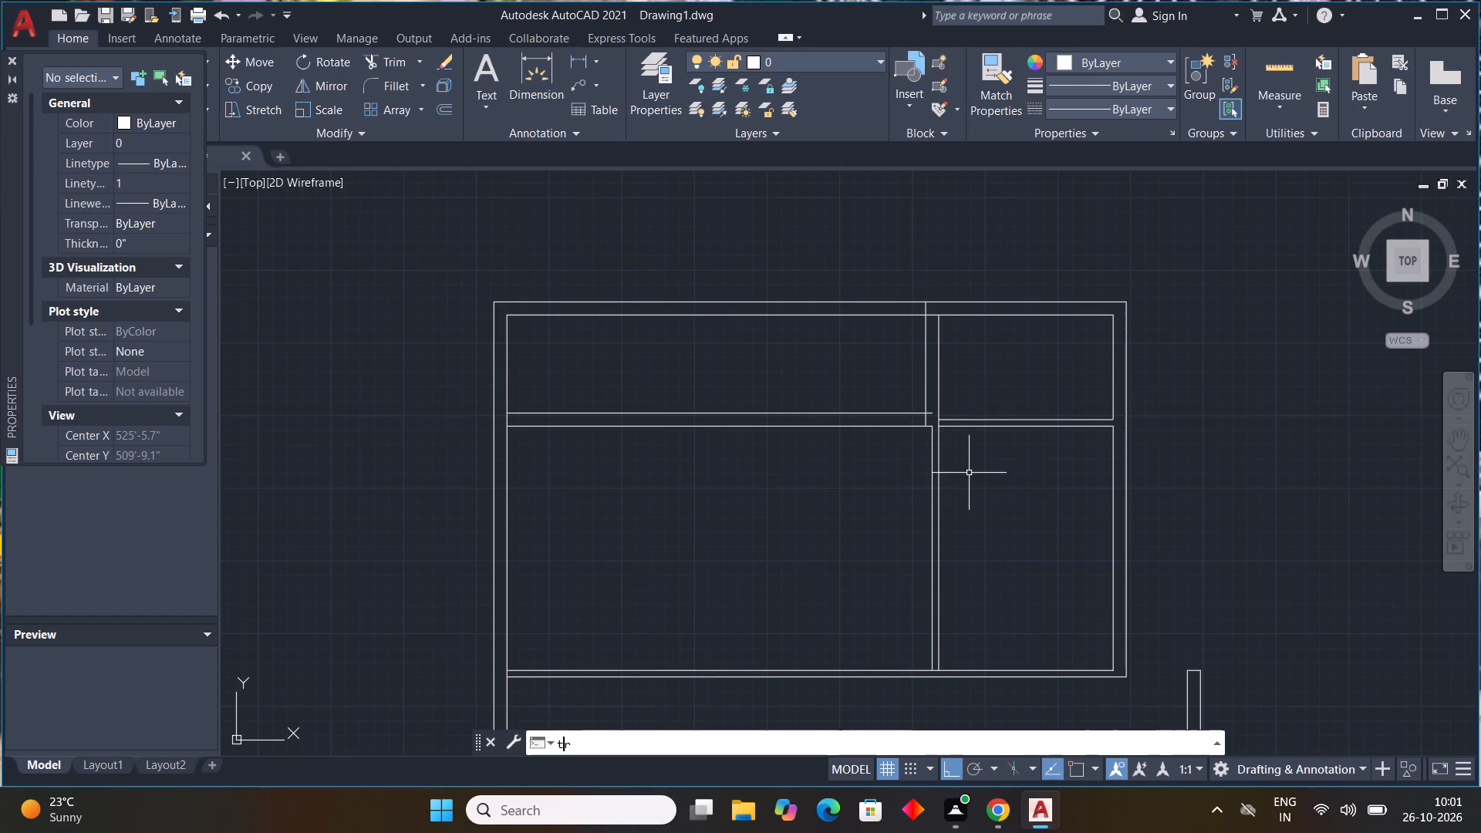
{"action": "key", "text": "space"}
{"action": "left_click", "coordinate": [934, 414]}
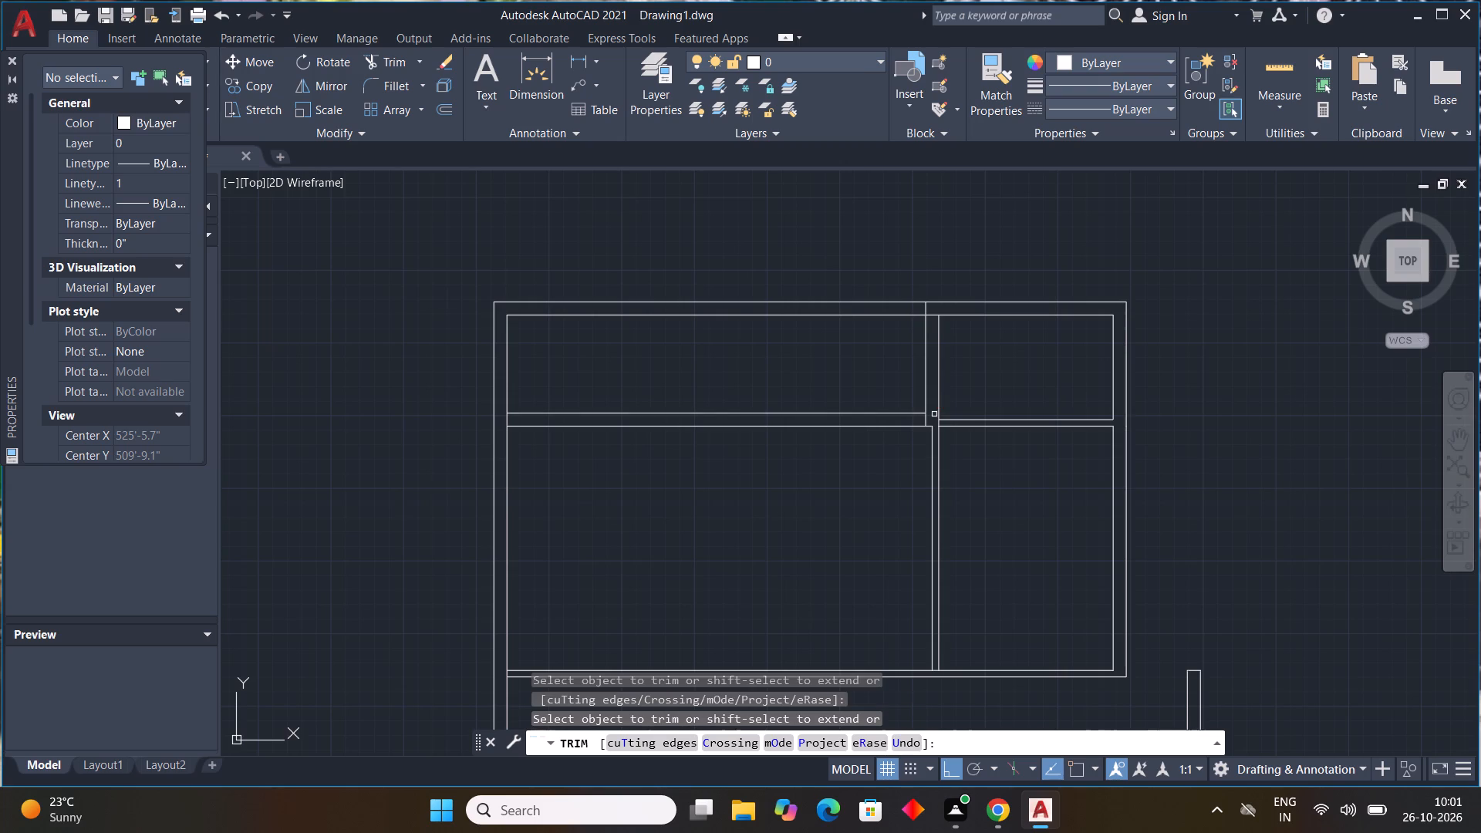
{"action": "scroll", "coordinate": [922, 423], "scroll_direction": "up", "scroll_amount": 2}
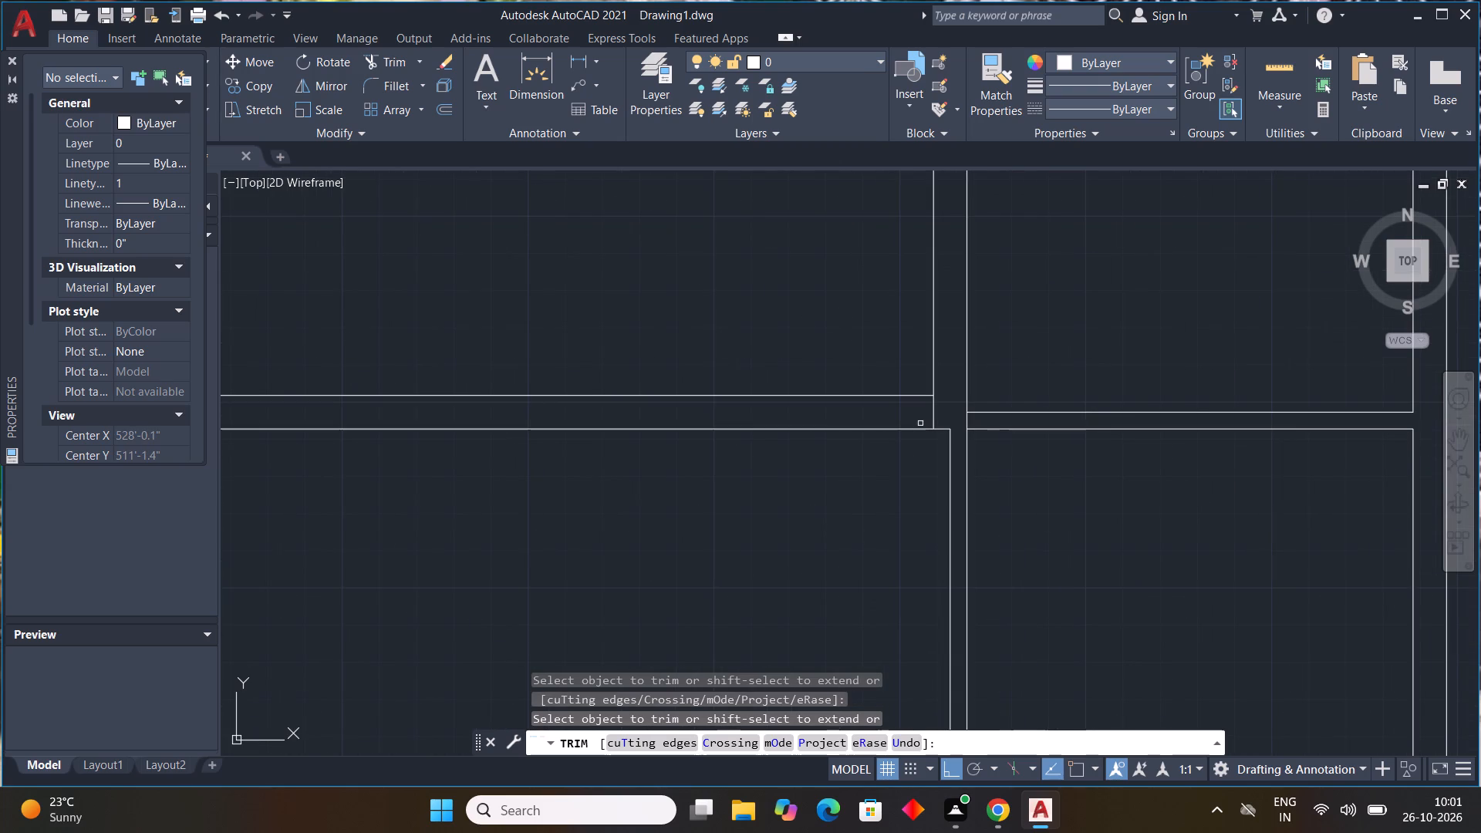
{"action": "left_click", "coordinate": [933, 415]}
{"action": "scroll", "coordinate": [1005, 484], "scroll_direction": "down", "scroll_amount": 2}
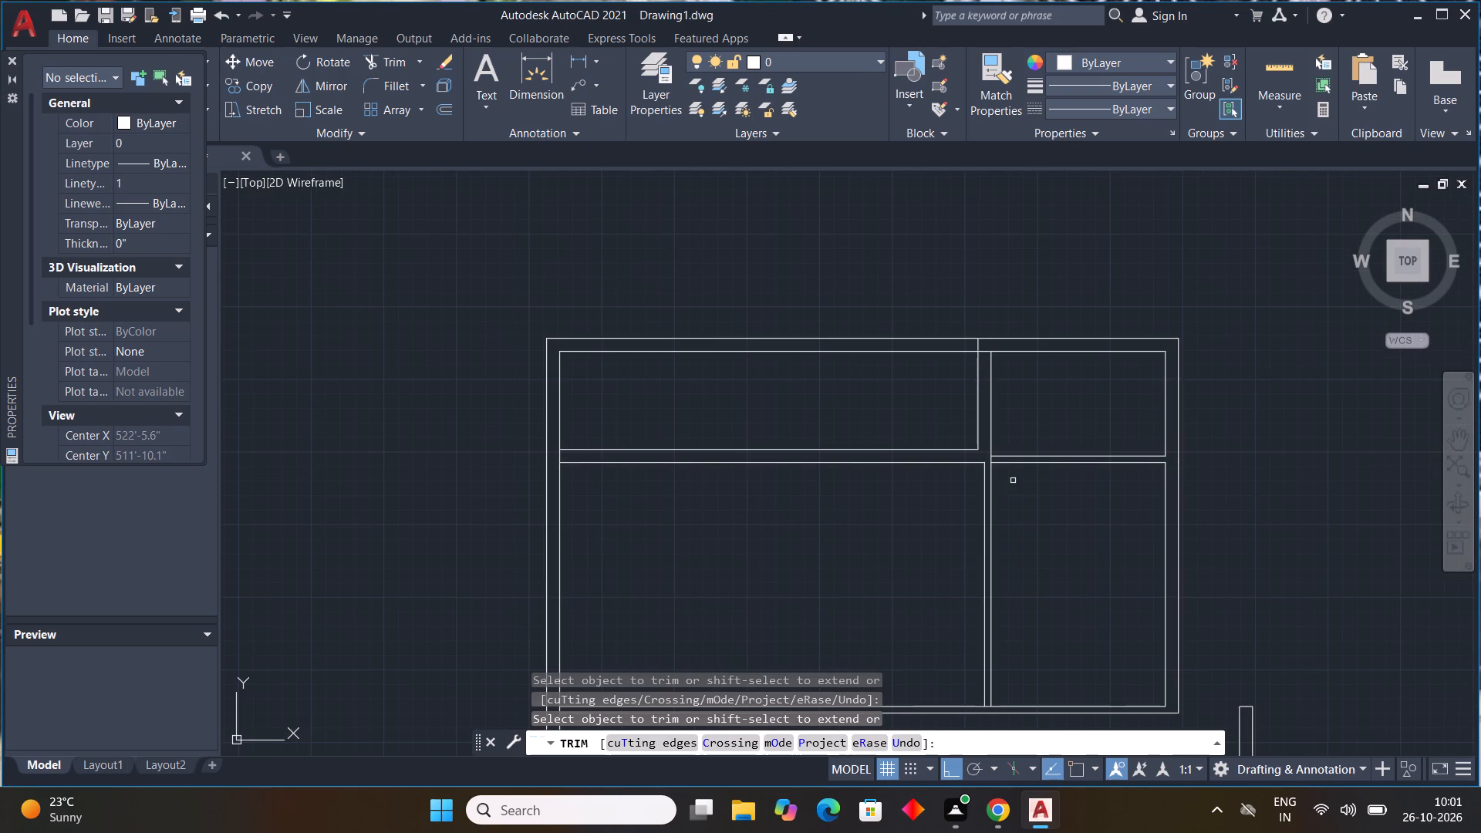
{"action": "scroll", "coordinate": [1003, 457], "scroll_direction": "up", "scroll_amount": 1}
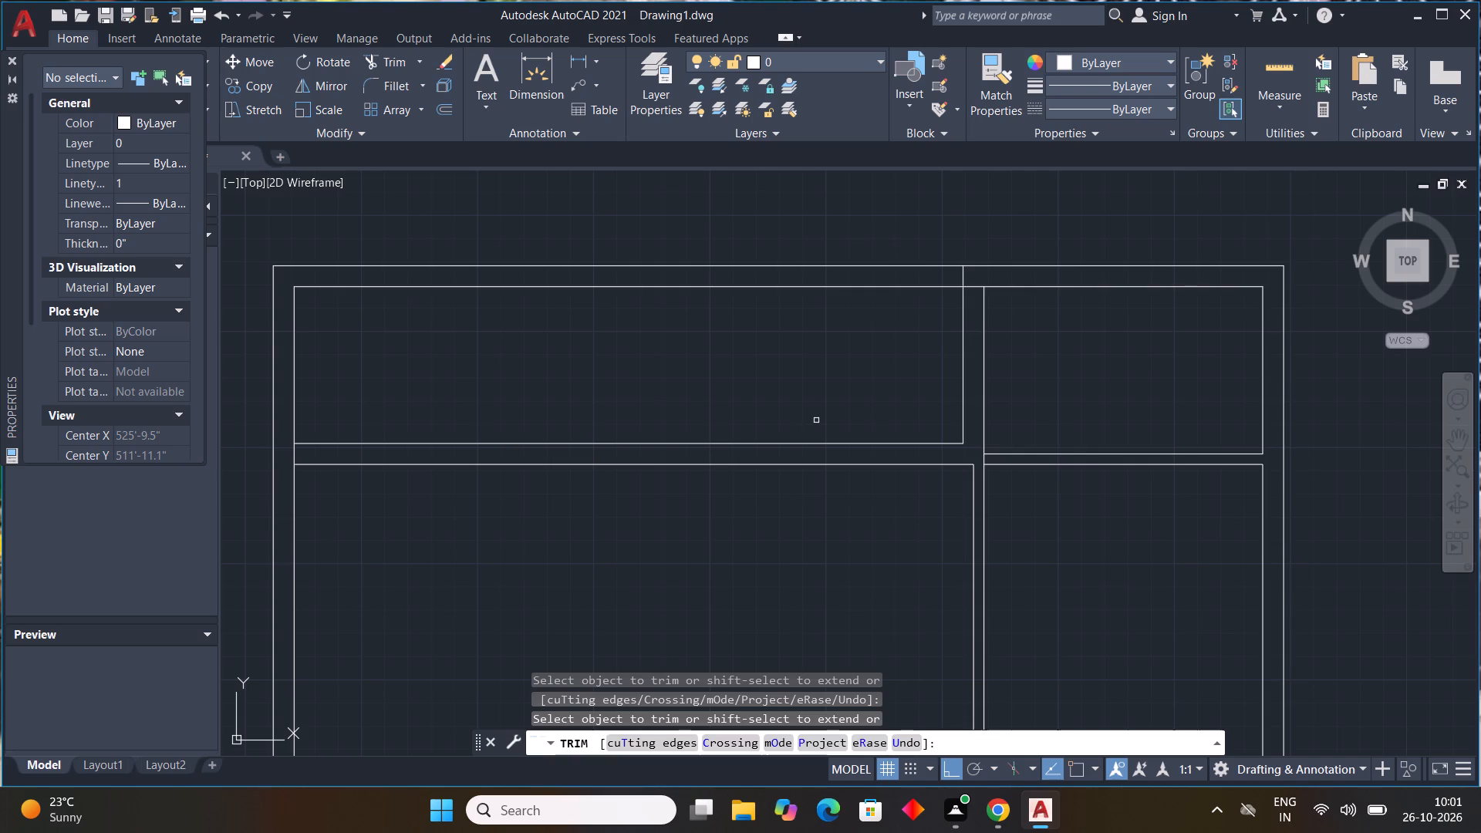
{"action": "key", "text": "Escape"}
{"action": "key", "text": "Escape"}
{"action": "key", "text": "Escape"}
Examine the upper rooms' wall junctions and the overall floor plan layout.
{"action": "middle_click_drag", "start_coordinate": [1009, 432], "coordinate": [1032, 512]}
{"action": "scroll", "coordinate": [1009, 433], "scroll_direction": "down", "scroll_amount": 1}
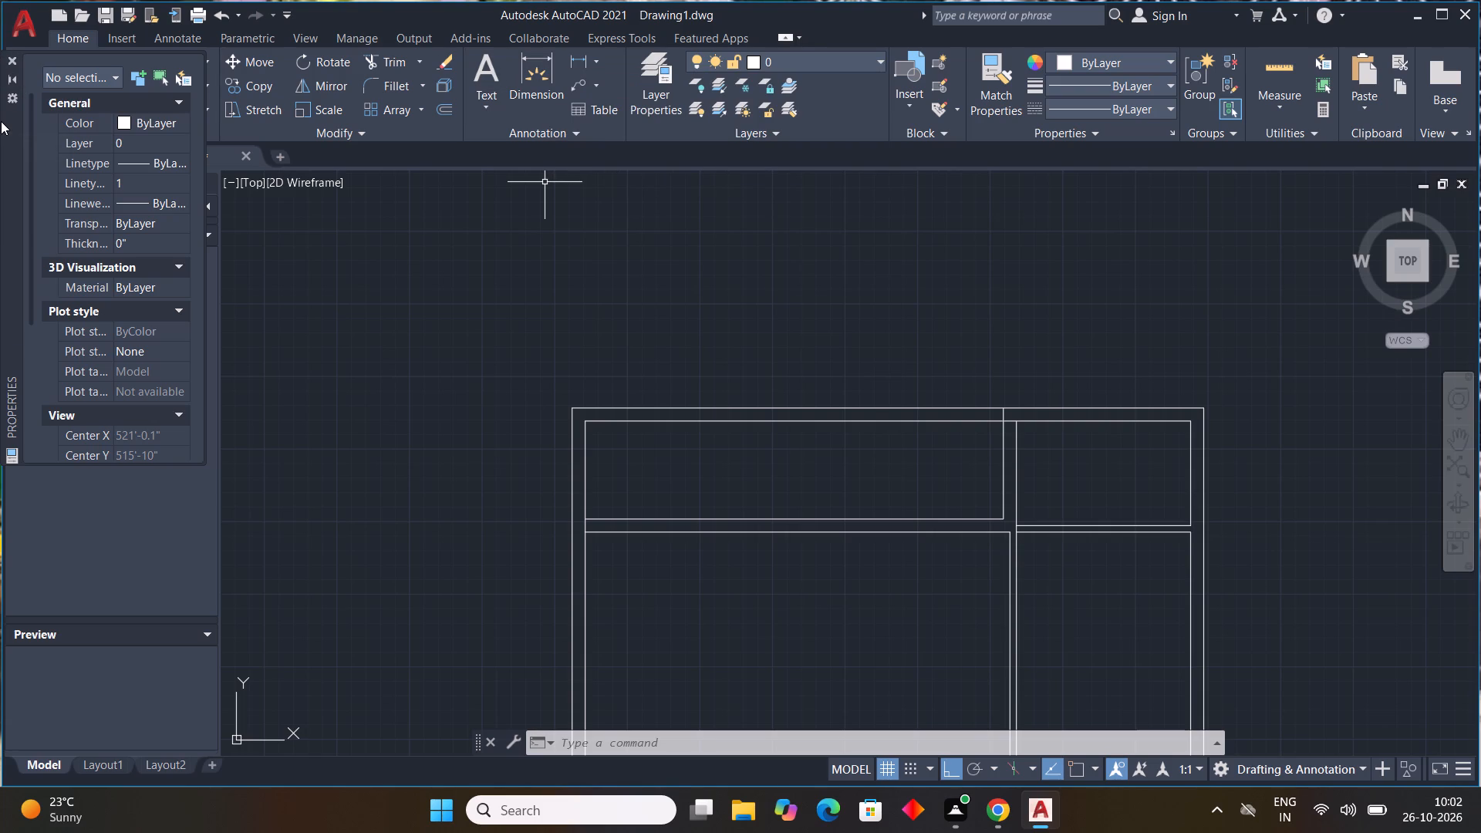
{"action": "scroll", "coordinate": [332, 189], "scroll_direction": "down", "scroll_amount": 1}
{"action": "middle_click_drag", "start_coordinate": [369, 200], "coordinate": [597, 290]}
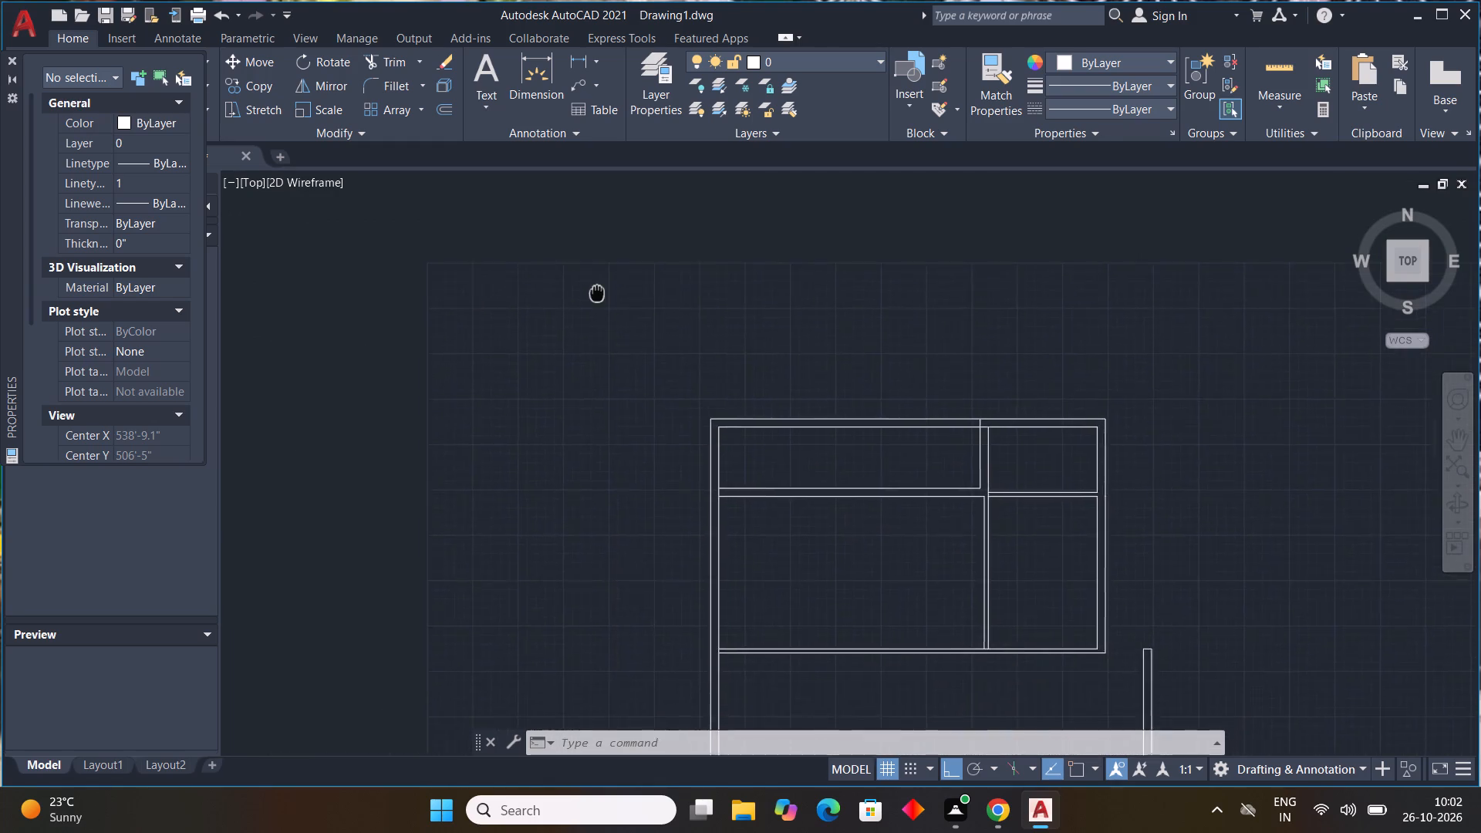
{"action": "middle_click_drag", "start_coordinate": [597, 290], "coordinate": [533, 229]}
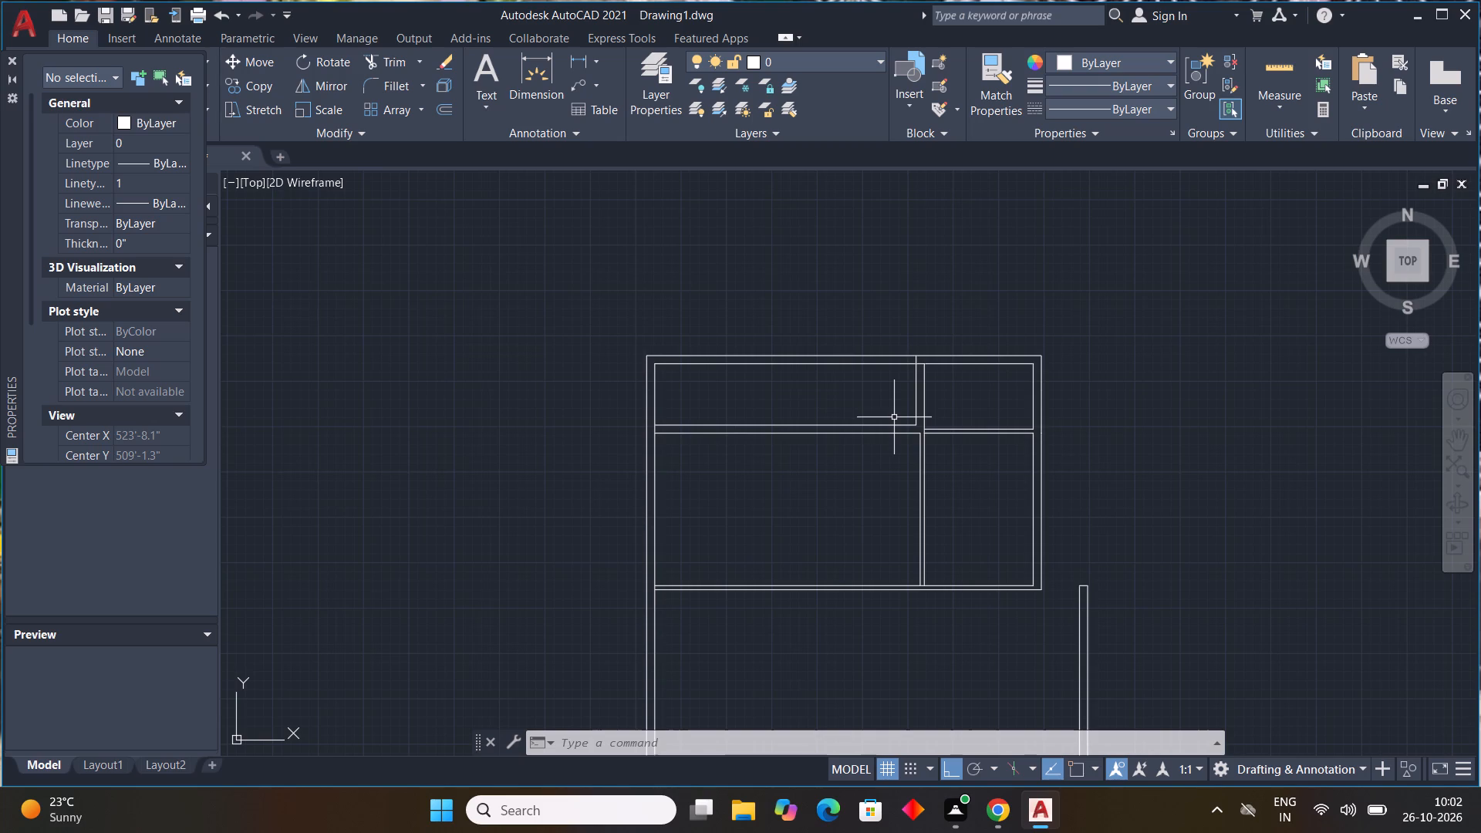
{"action": "scroll", "coordinate": [908, 431], "scroll_direction": "down", "scroll_amount": 1}
{"action": "middle_click_drag", "start_coordinate": [908, 431], "coordinate": [906, 431]}
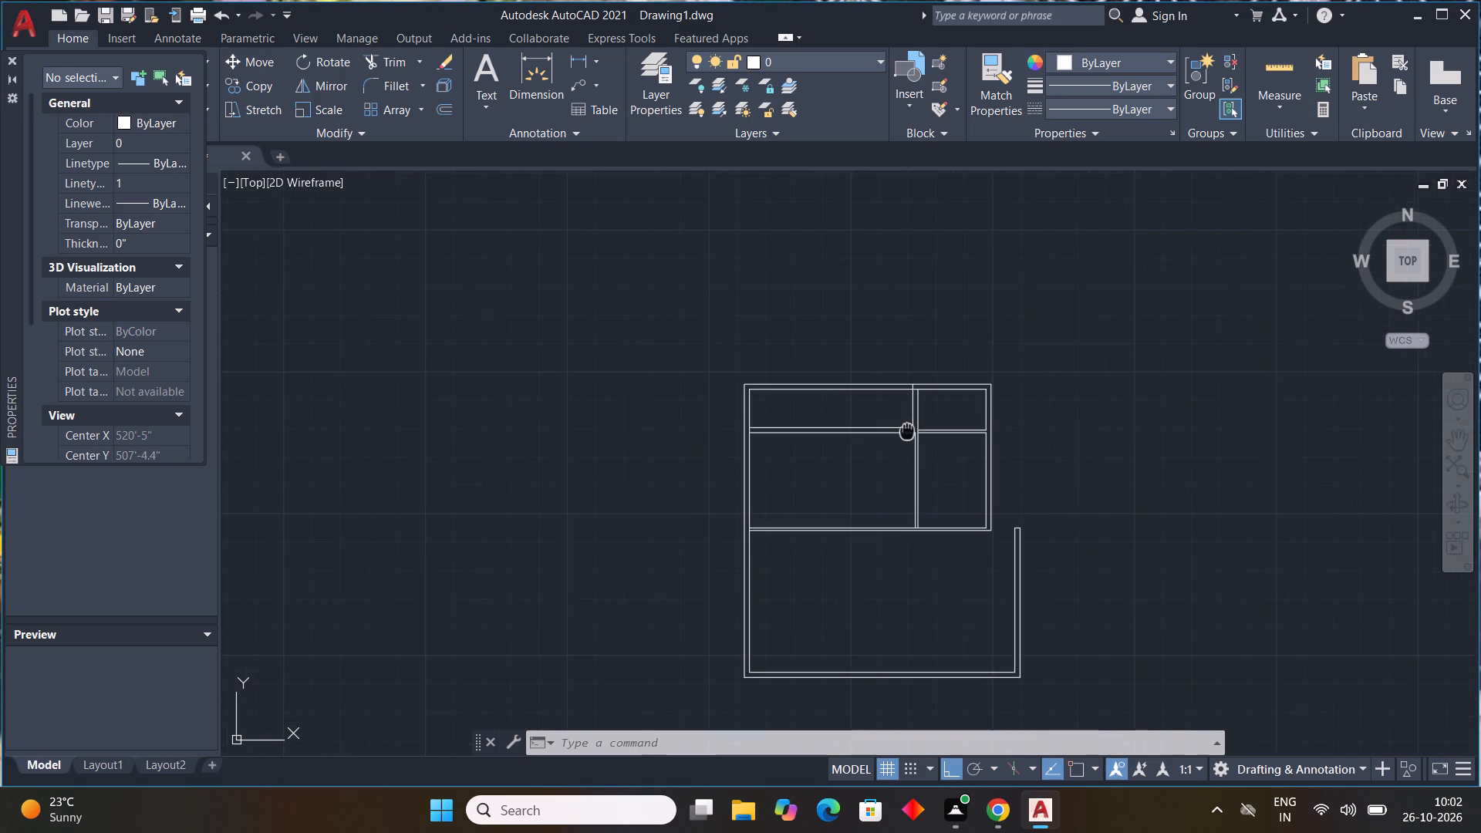
{"action": "middle_click_drag", "start_coordinate": [906, 431], "coordinate": [838, 485]}
{"action": "scroll", "coordinate": [796, 437], "scroll_direction": "up", "scroll_amount": 2}
{"action": "middle_click_drag", "start_coordinate": [818, 500], "coordinate": [771, 423]}
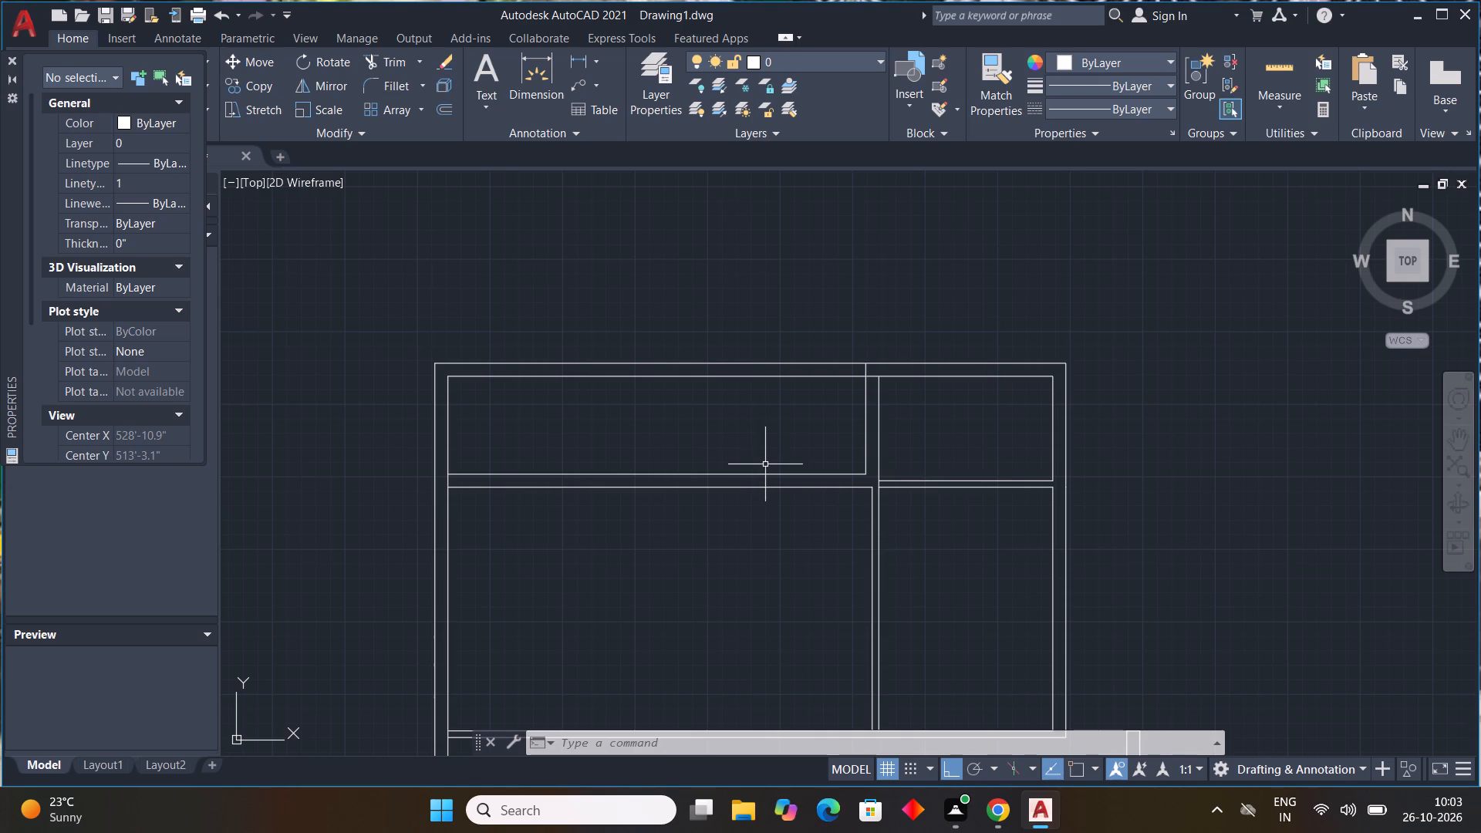
{"action": "scroll", "coordinate": [717, 463], "scroll_direction": "down", "scroll_amount": 1}
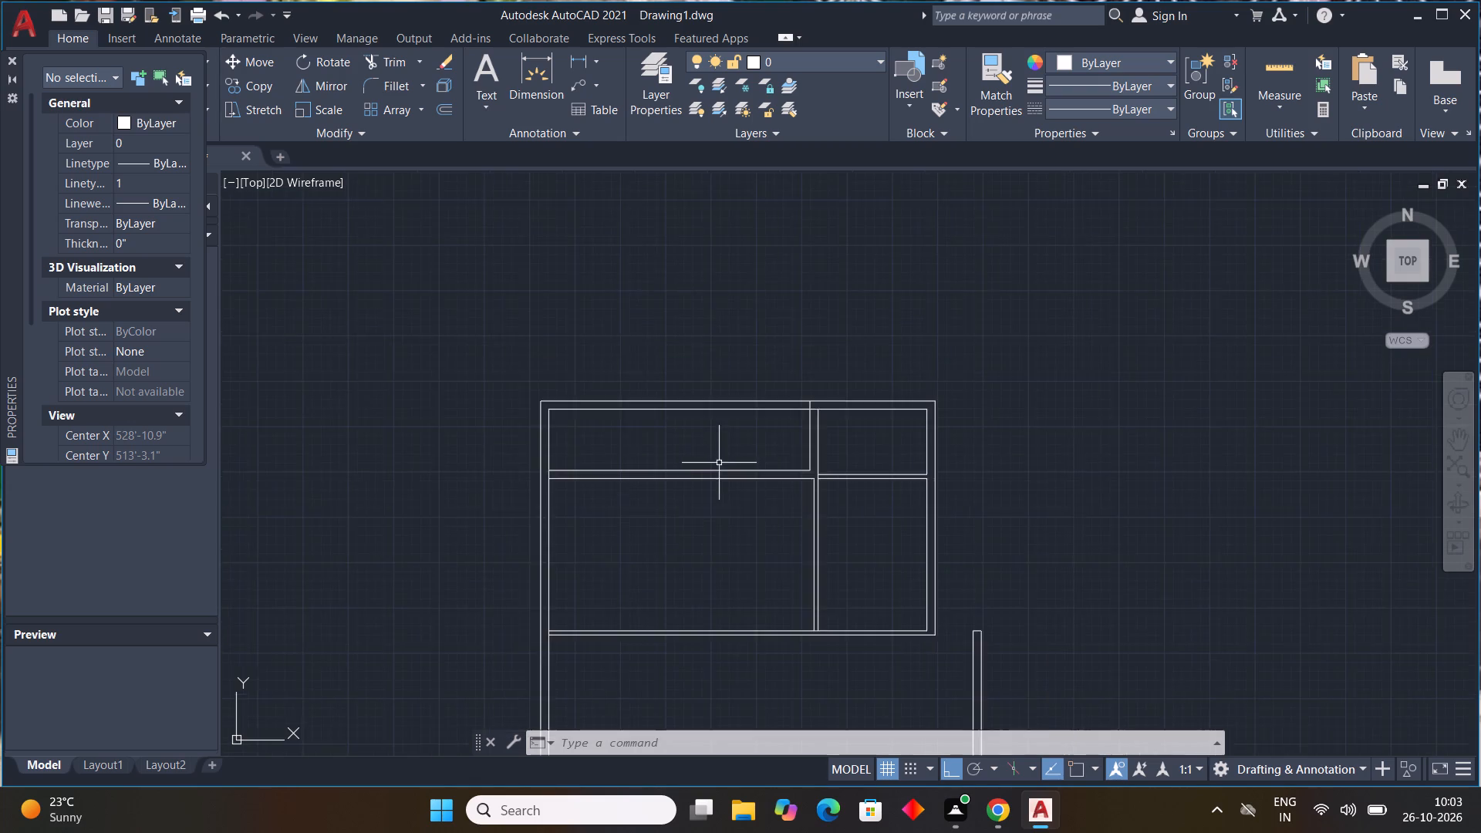
{"action": "scroll", "coordinate": [719, 463], "scroll_direction": "down", "scroll_amount": 1}
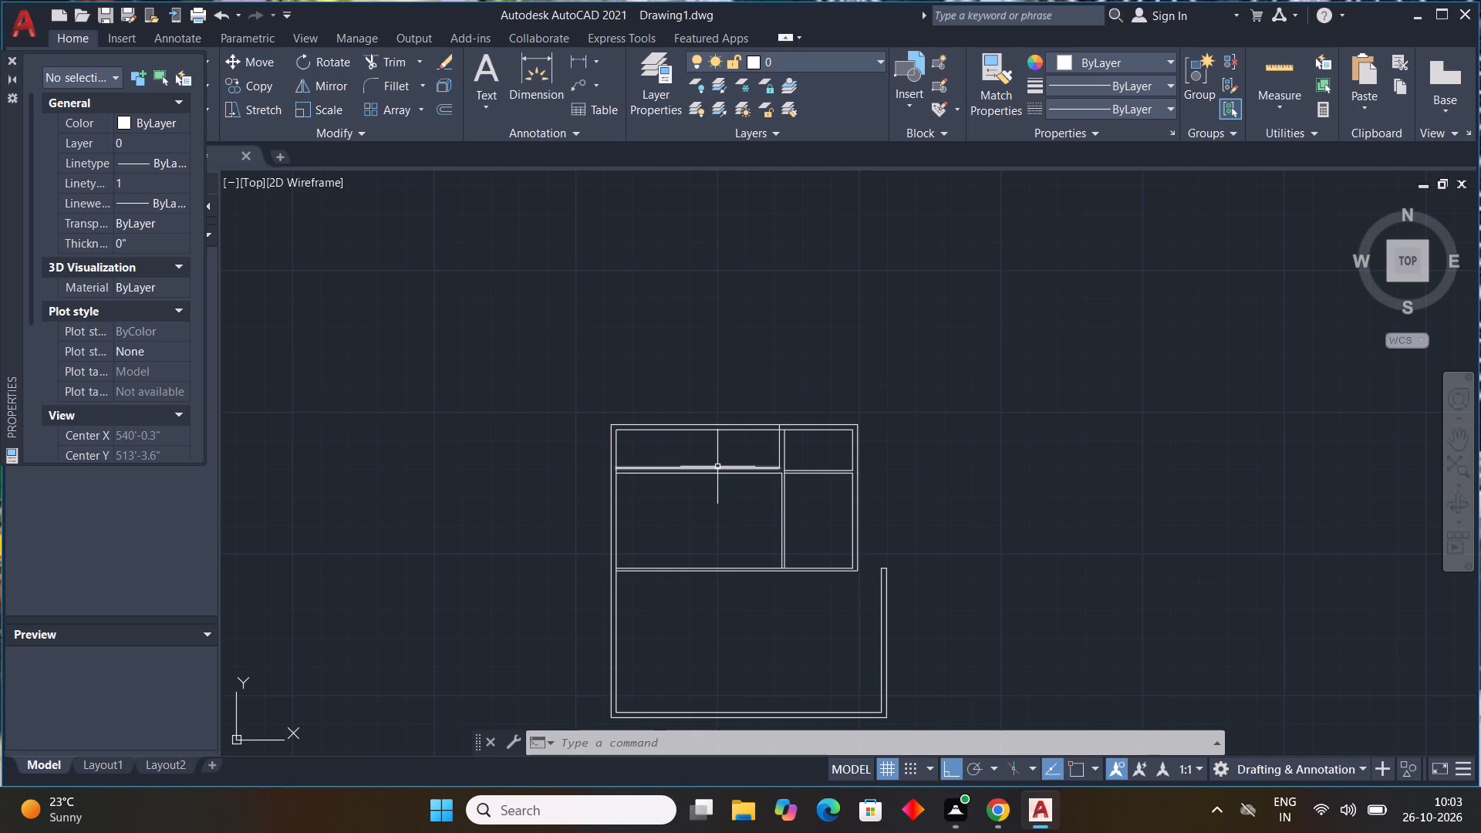
{"action": "scroll", "coordinate": [717, 467], "scroll_direction": "down", "scroll_amount": 2}
{"action": "middle_click_drag", "start_coordinate": [771, 560], "coordinate": [733, 510]}
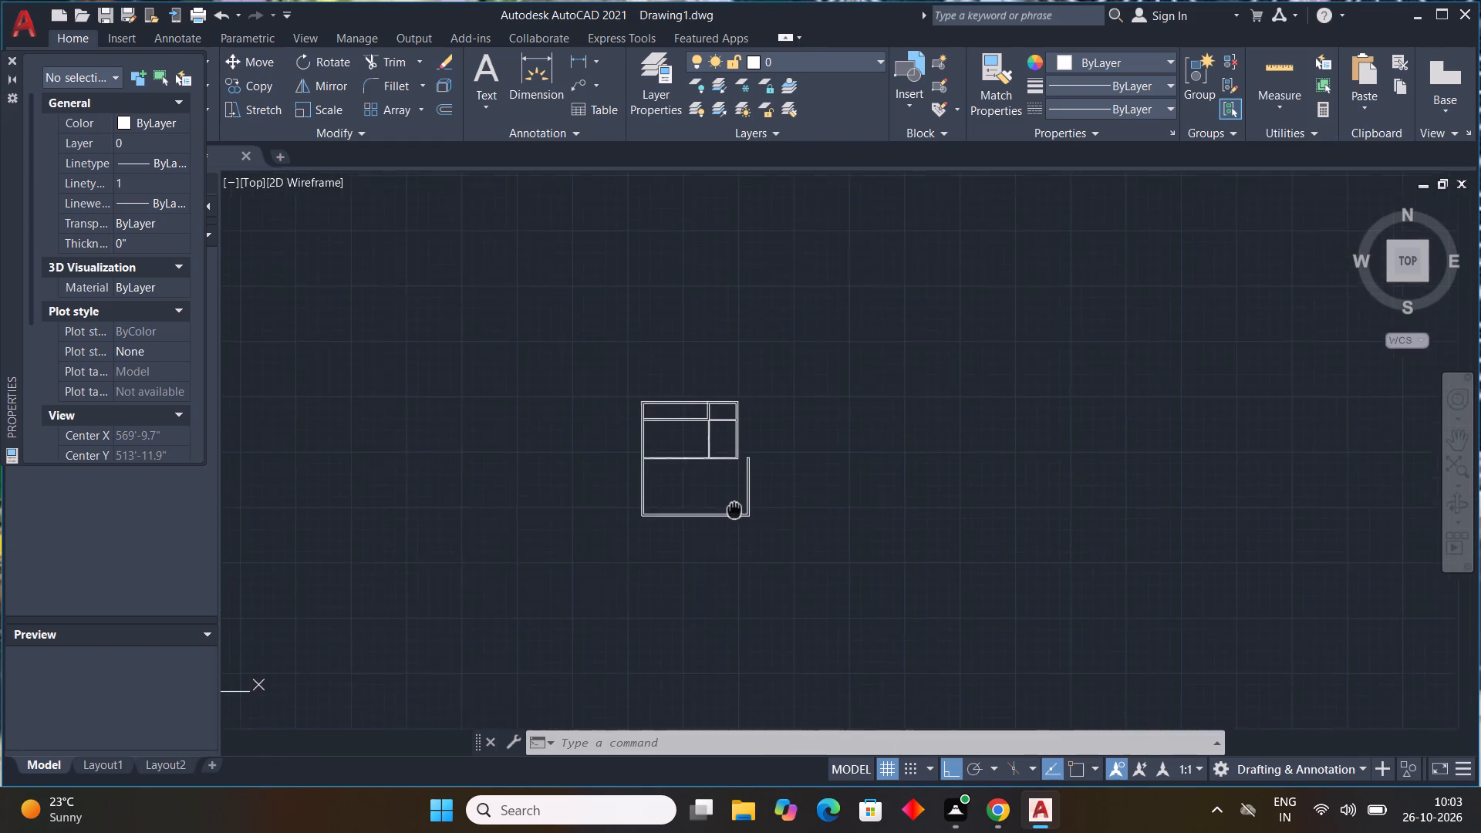
{"action": "middle_click_drag", "start_coordinate": [733, 510], "coordinate": [678, 508]}
{"action": "scroll", "coordinate": [700, 491], "scroll_direction": "up", "scroll_amount": 1}
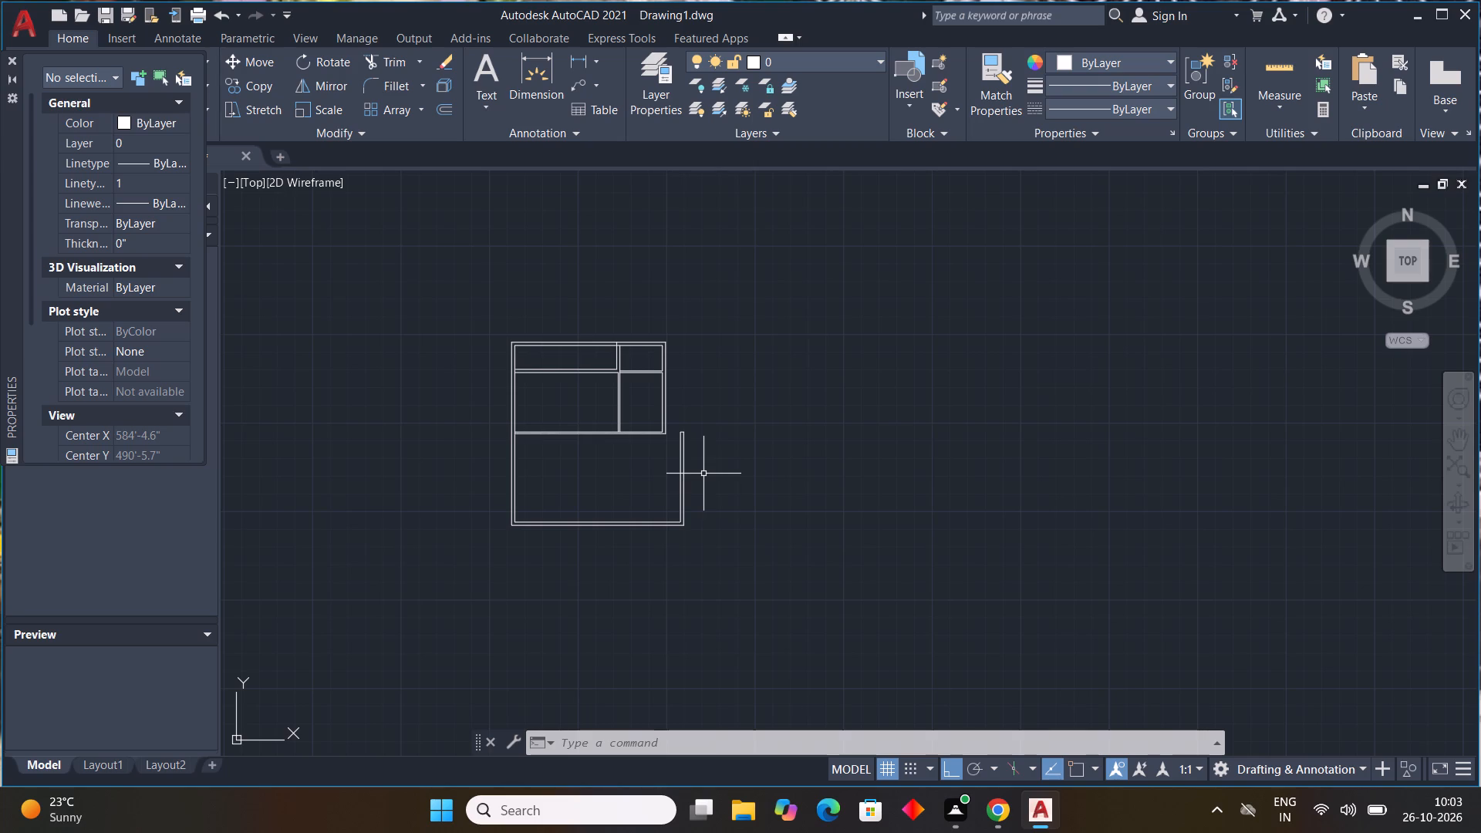
Offset the inner line of the lower room's right wall 11'0" to the left.
{"action": "key", "text": "o"}
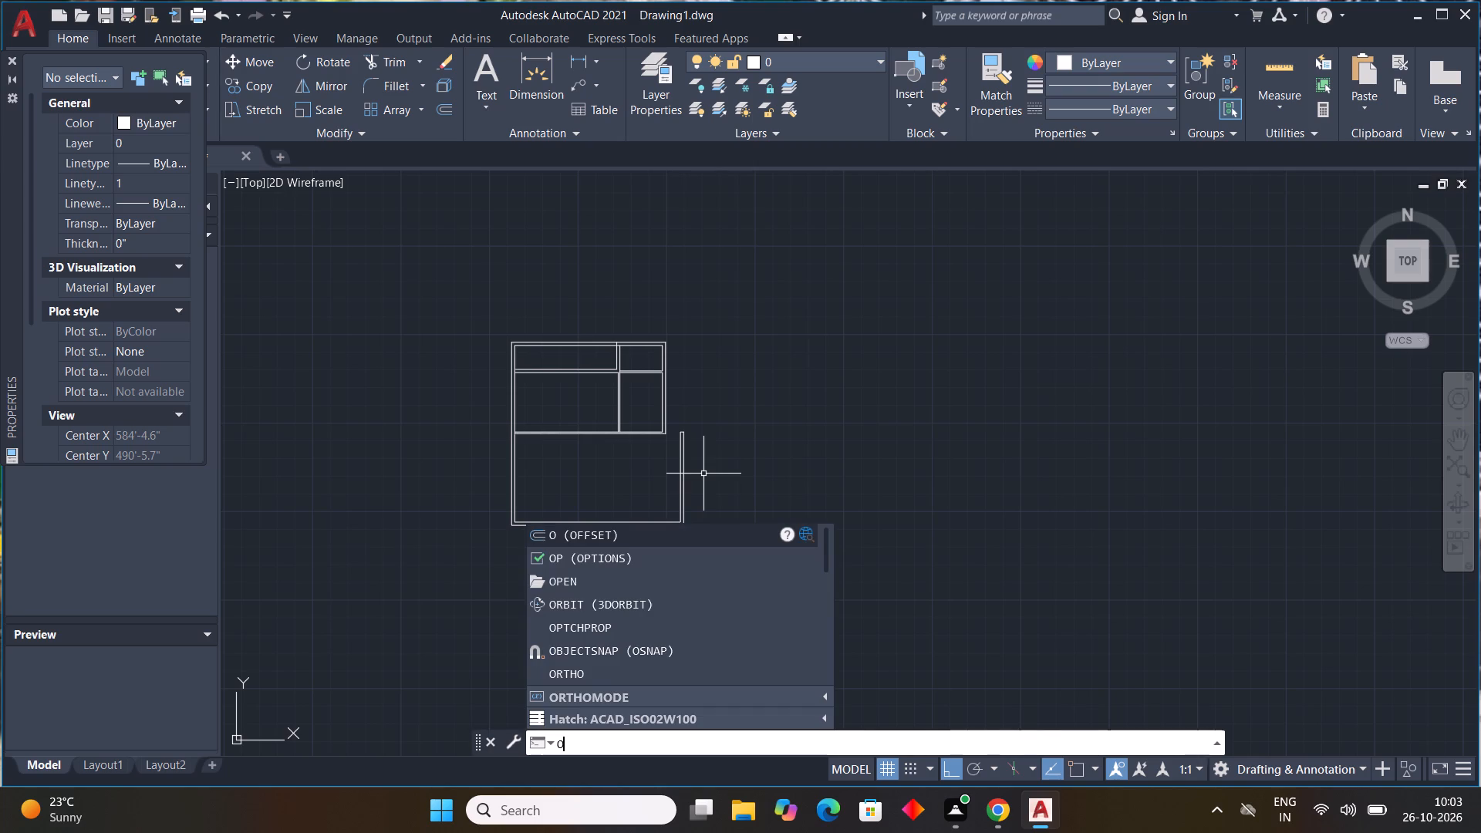
{"action": "type", "text": "ff 11'0"}
{"action": "key", "text": "shift+quotedbl"}
{"action": "key", "text": "Return"}
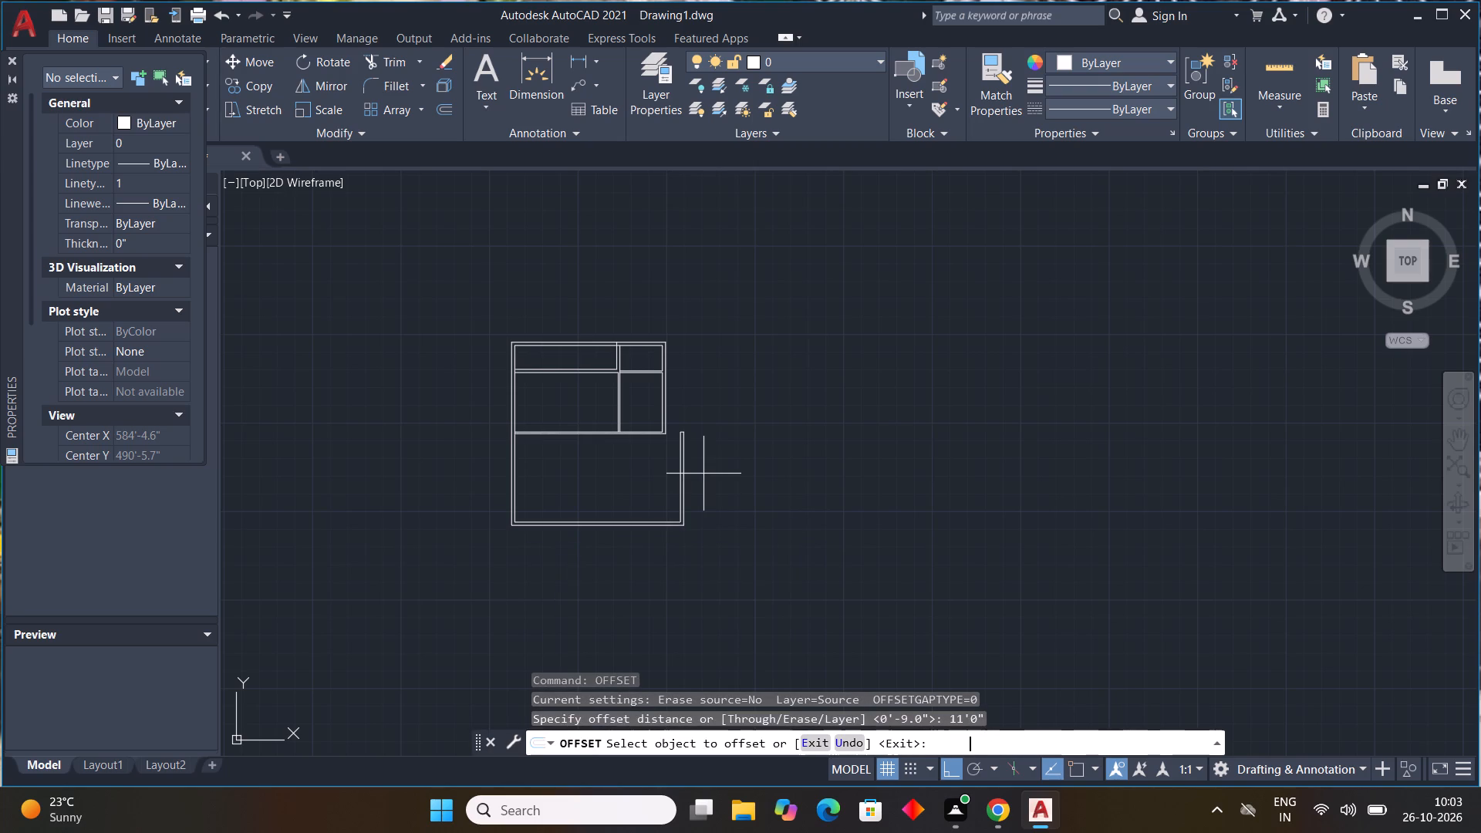
{"action": "left_click", "coordinate": [679, 480]}
{"action": "left_click", "coordinate": [602, 478]}
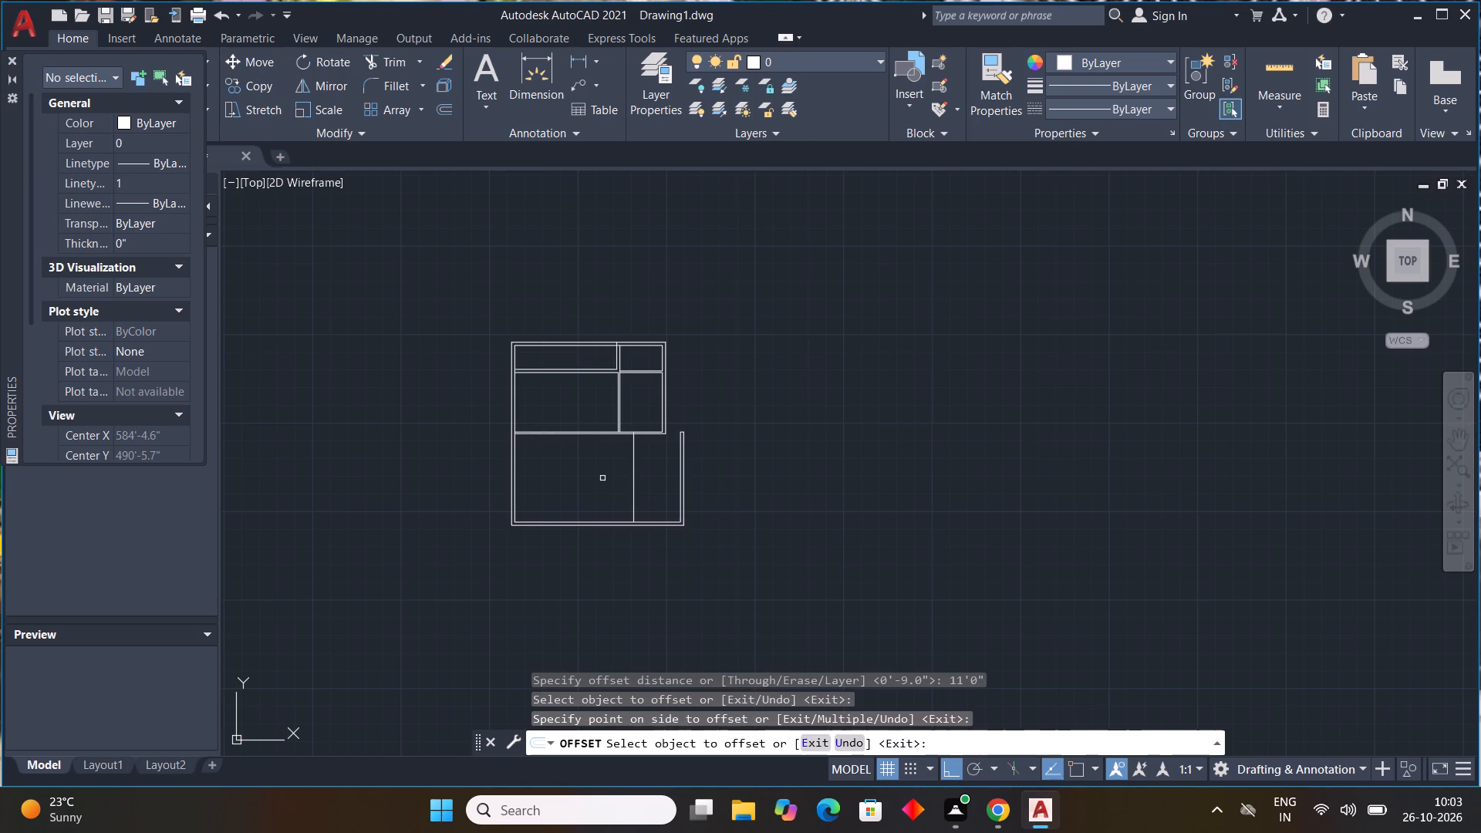
{"action": "key", "text": "Escape"}
{"action": "key", "text": "Escape"}
{"action": "key", "text": "Escape"}
{"action": "key", "text": "Escape"}
{"action": "key", "text": "Escape"}
{"action": "key", "text": "Escape"}
{"action": "key", "text": "Escape"}
{"action": "key", "text": "Escape"}
{"action": "key", "text": "Escape"}
{"action": "key", "text": "Escape"}
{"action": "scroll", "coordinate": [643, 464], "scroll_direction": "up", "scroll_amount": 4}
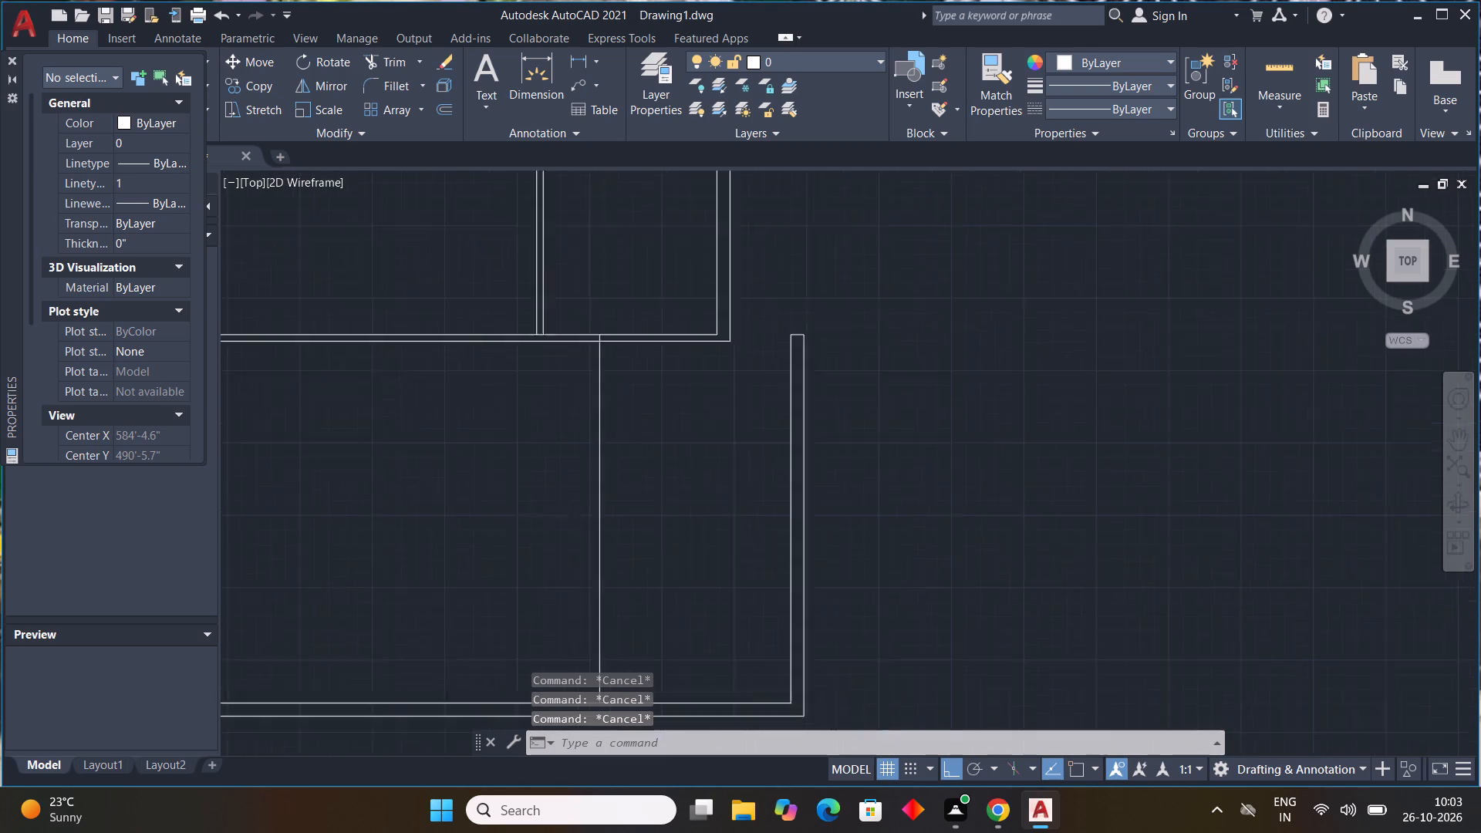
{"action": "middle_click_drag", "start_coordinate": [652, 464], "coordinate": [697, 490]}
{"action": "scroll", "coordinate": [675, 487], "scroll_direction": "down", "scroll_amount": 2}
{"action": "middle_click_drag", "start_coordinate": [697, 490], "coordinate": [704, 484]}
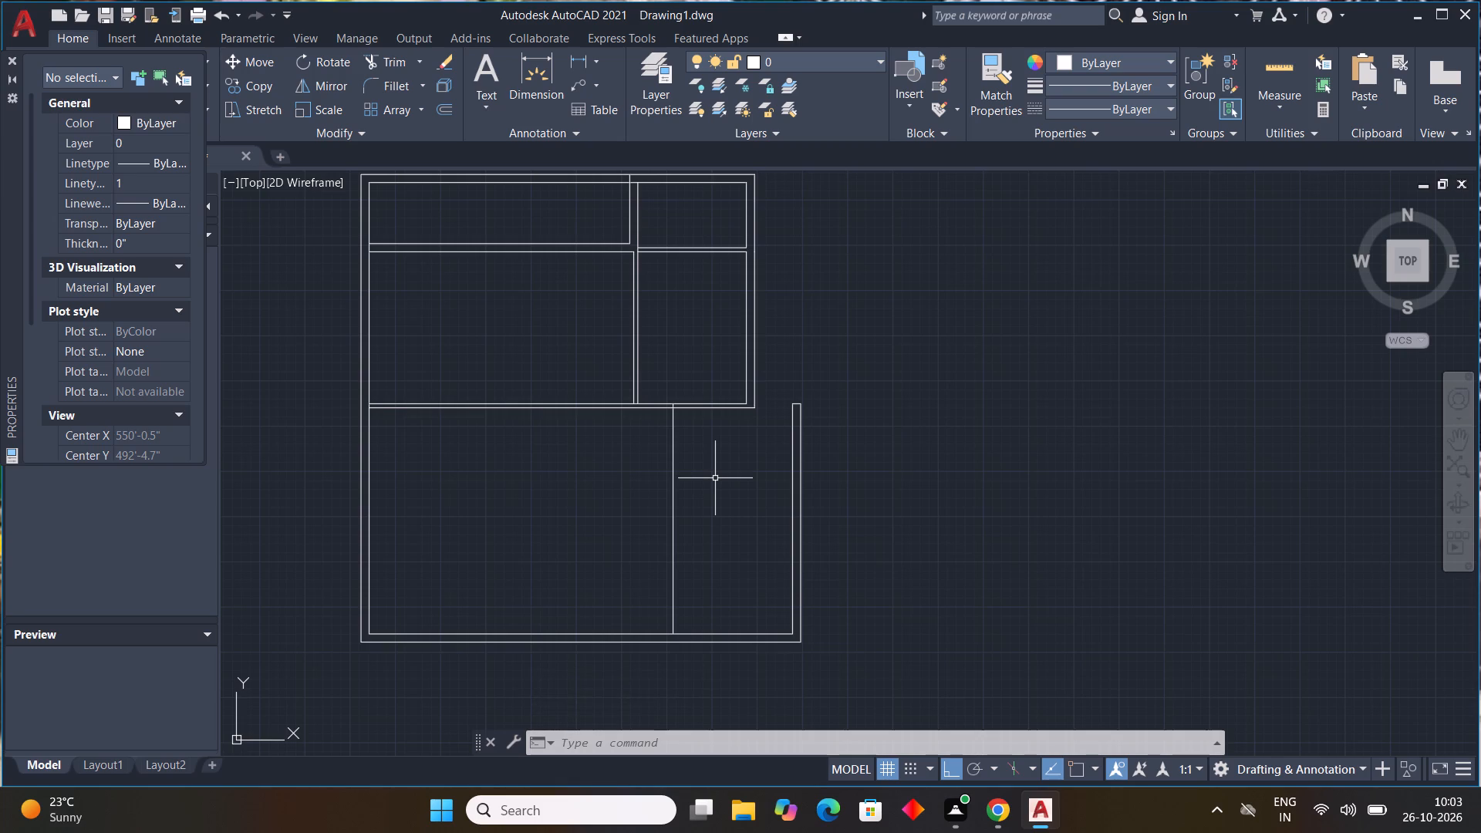
Offset the bottom line of the wall above the lower room 9'0" downward into the lower room.
{"action": "middle_click_drag", "start_coordinate": [742, 497], "coordinate": [748, 412]}
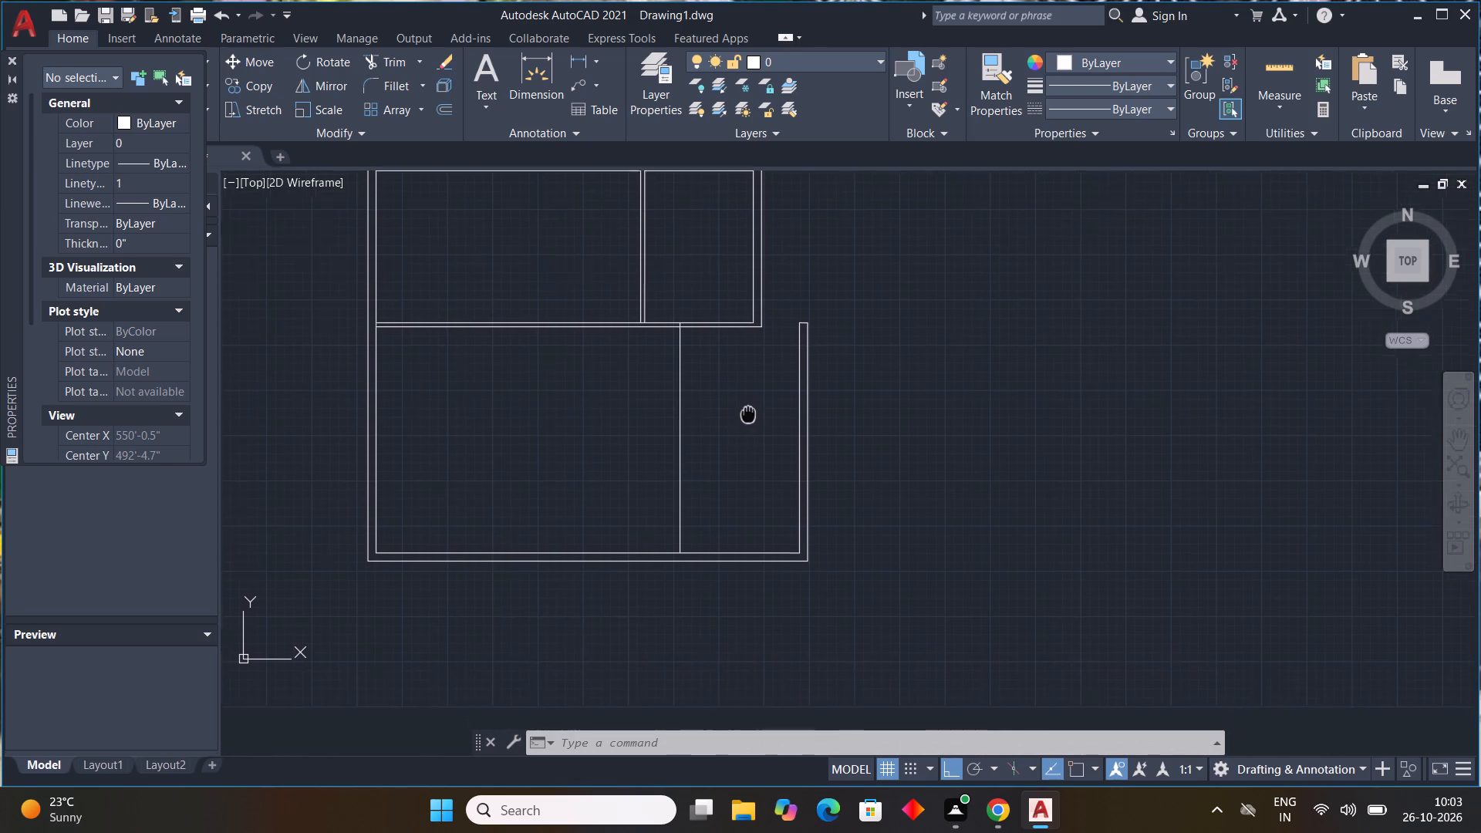
{"action": "middle_click_drag", "start_coordinate": [748, 412], "coordinate": [746, 404]}
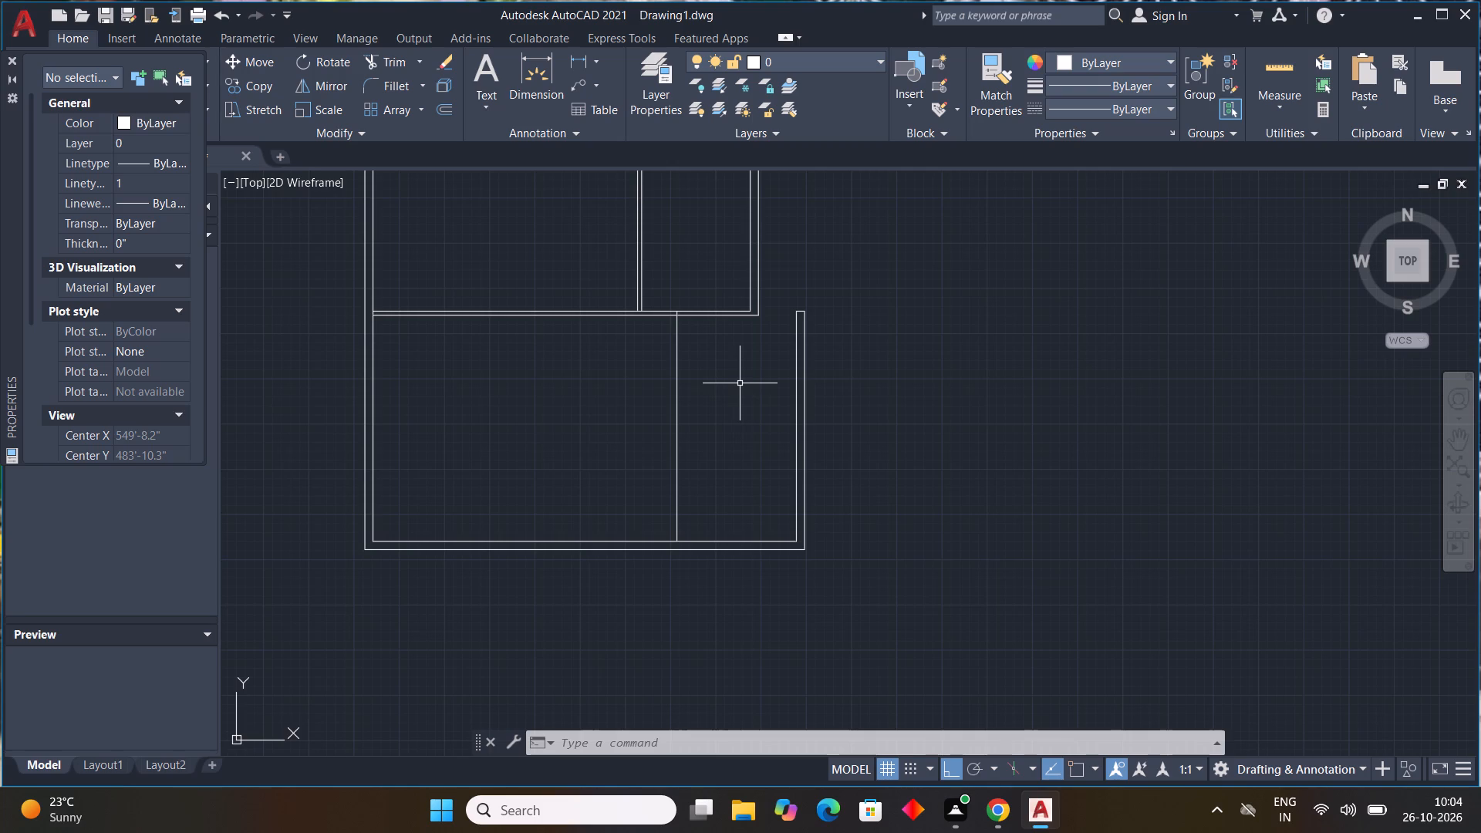
{"action": "type", "text": "off"}
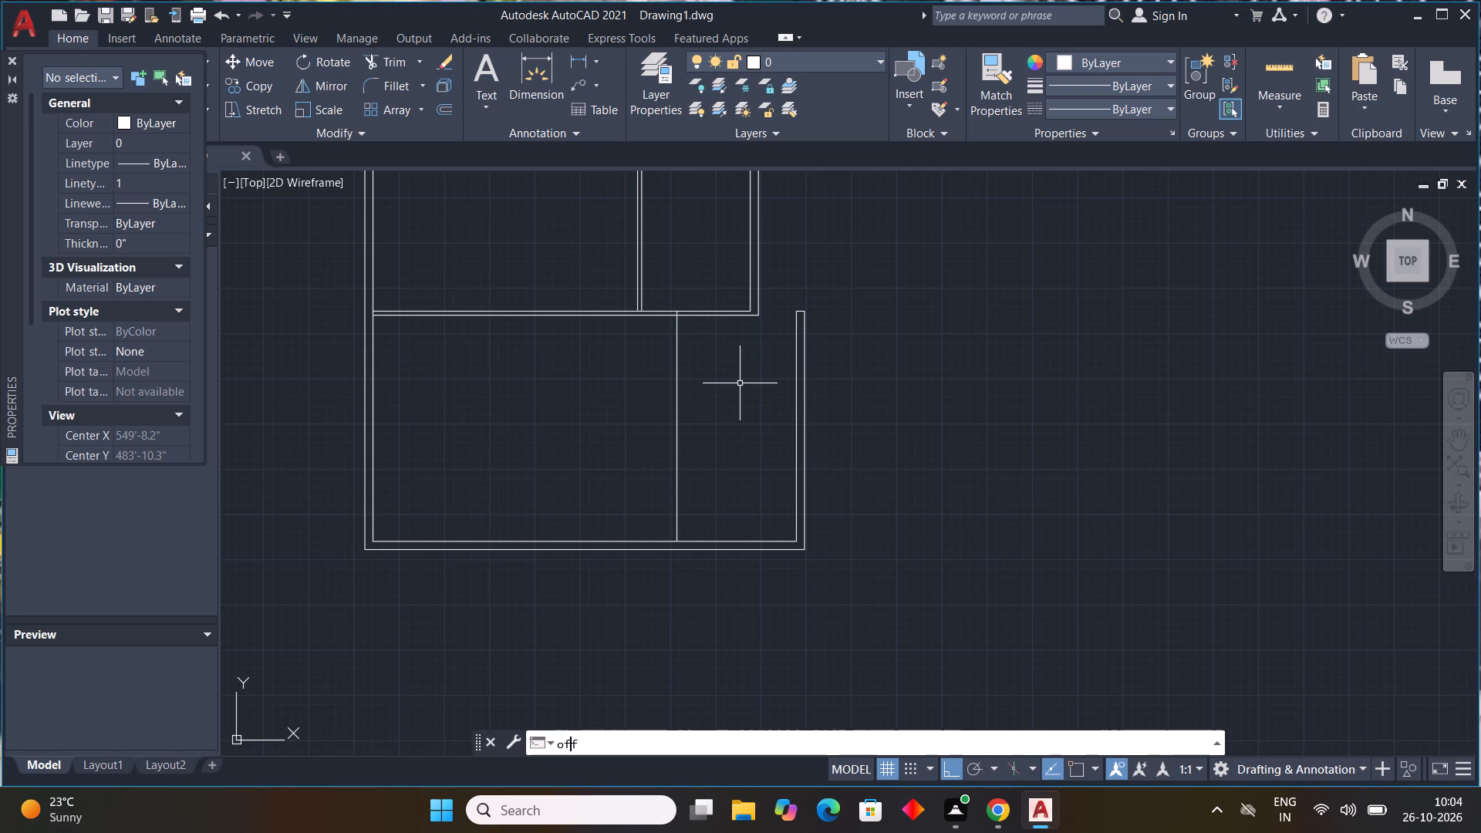
{"action": "key", "text": "space"}
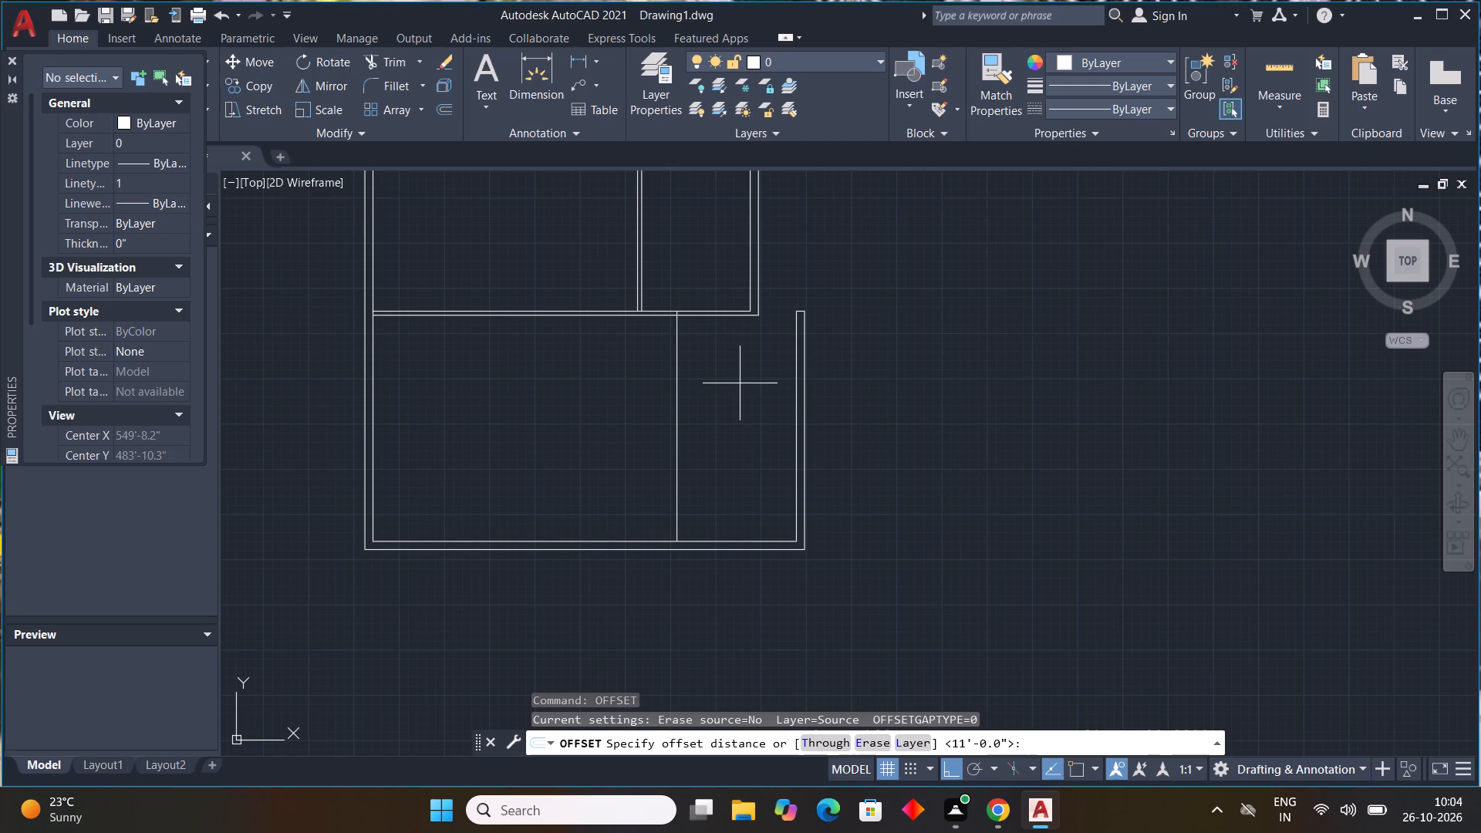
{"action": "type", "text": "9'0\""}
{"action": "key", "text": "Return"}
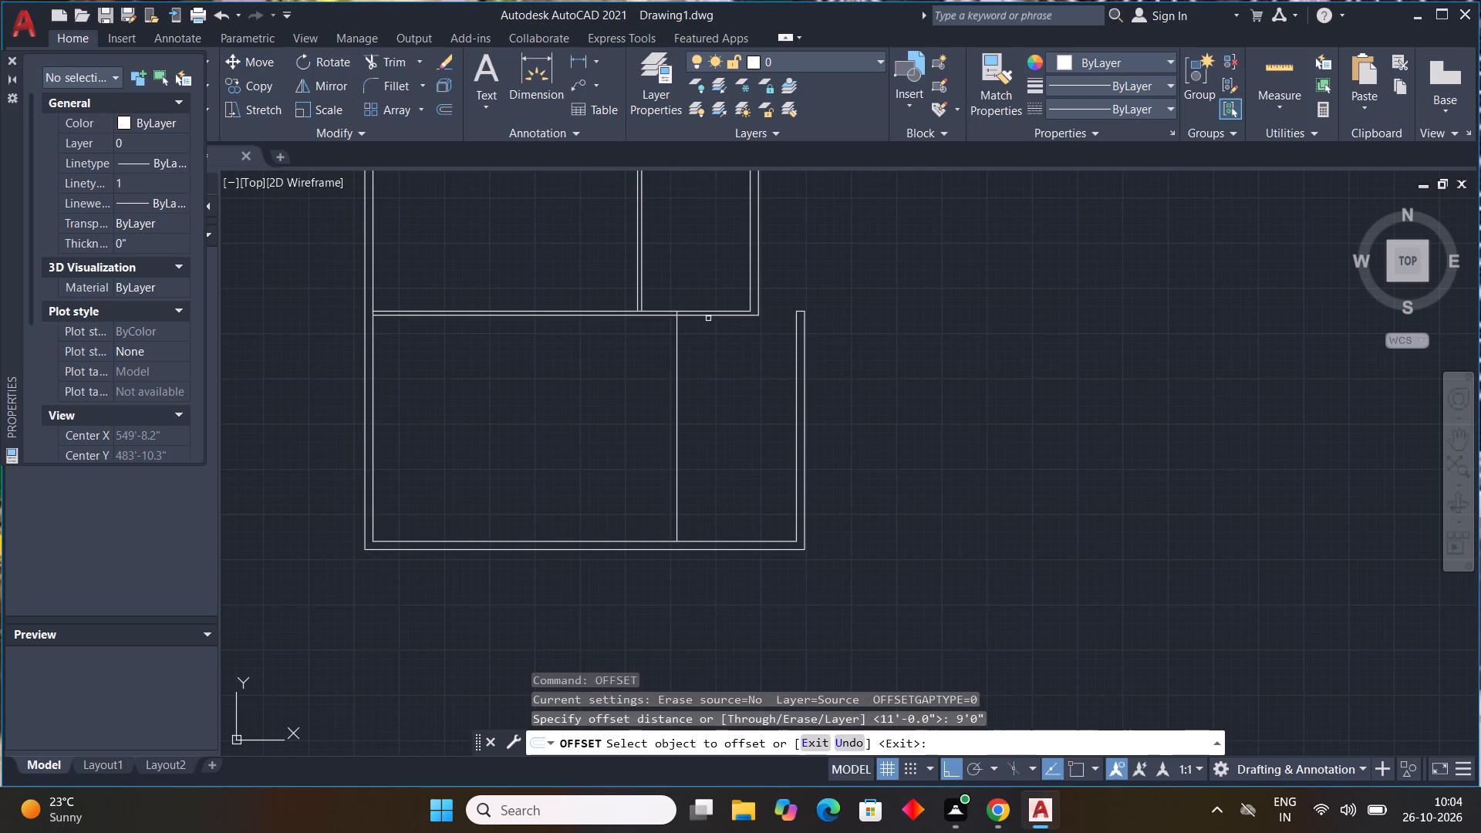
{"action": "left_click", "coordinate": [707, 315]}
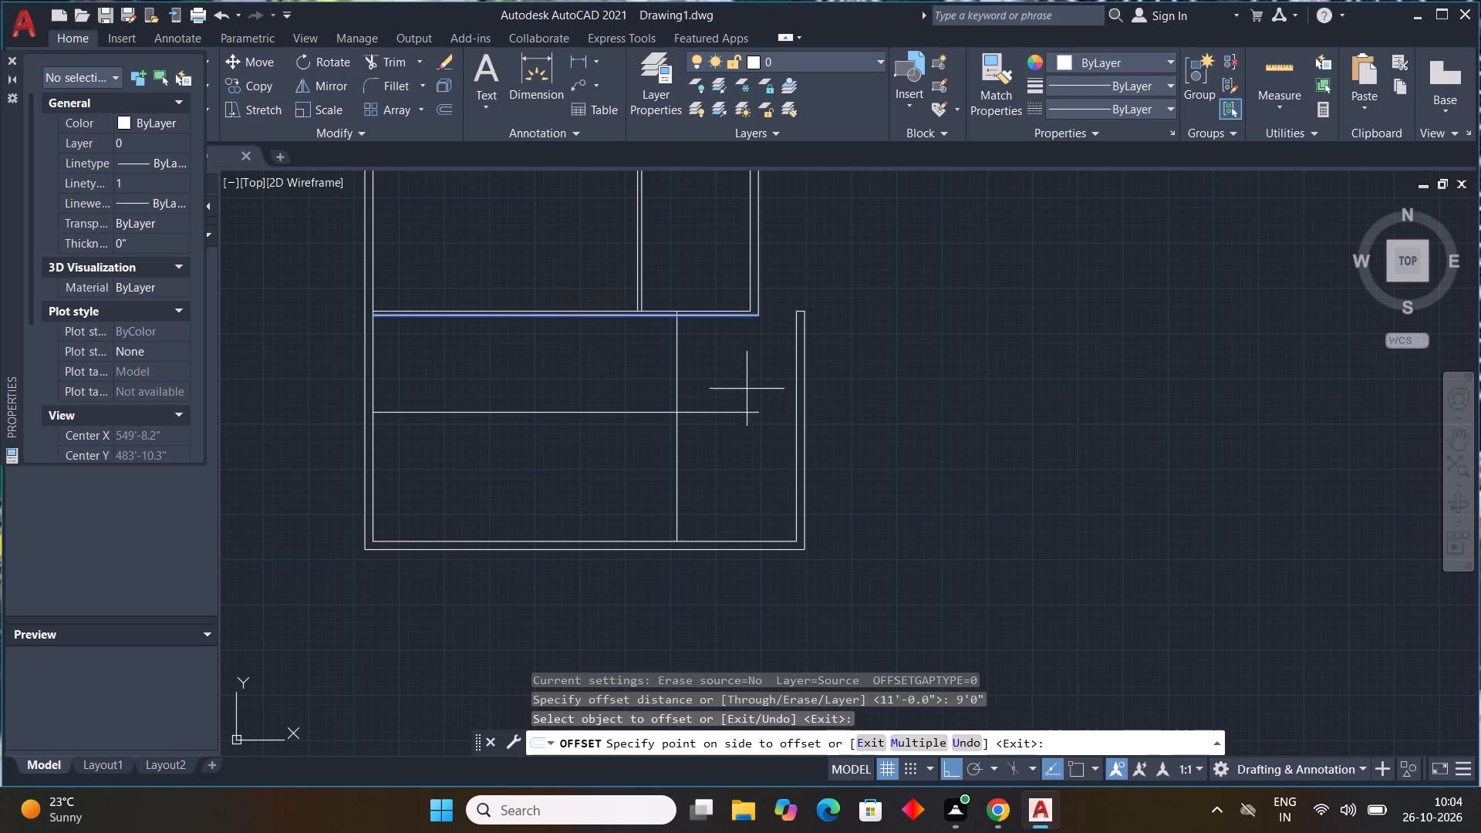
{"action": "left_click", "coordinate": [751, 403]}
{"action": "key", "text": "Escape"}
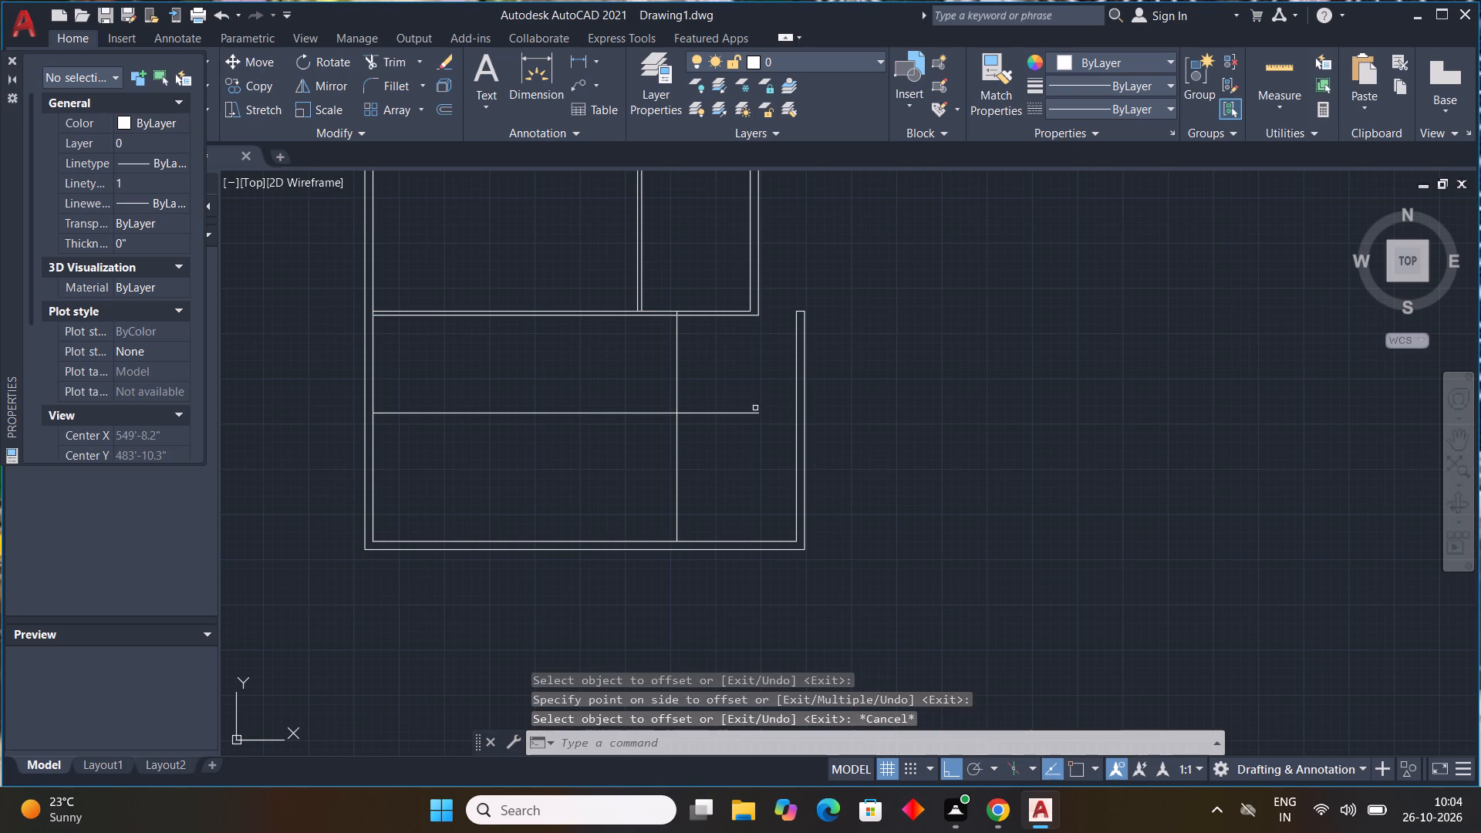
{"action": "key", "text": "Escape"}
Extend the new horizontal line to the inner line of the lower room's right wall.
{"action": "type", "text": "ex"}
{"action": "key", "text": "space"}
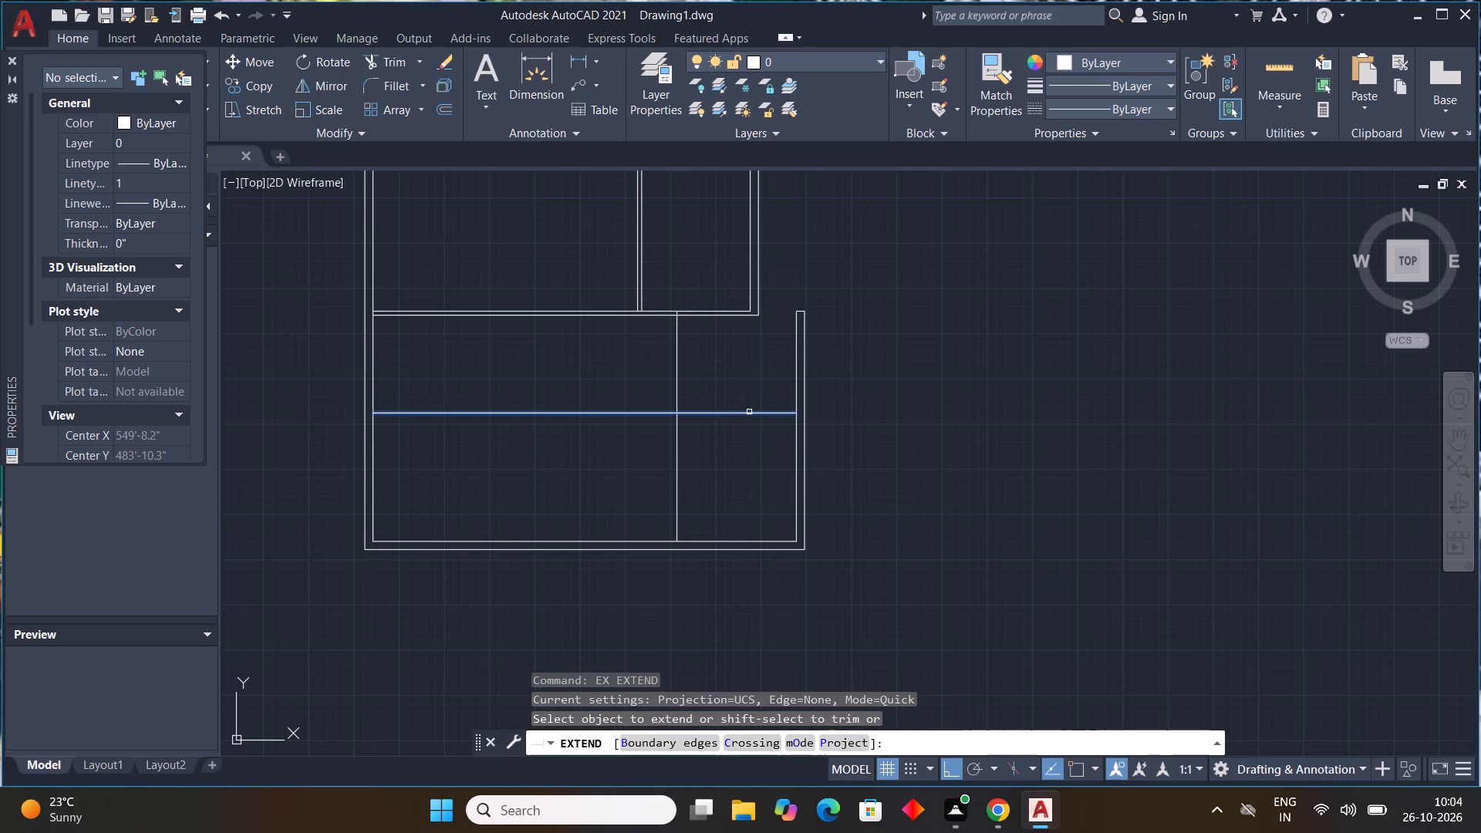
{"action": "left_click", "coordinate": [749, 412]}
{"action": "key", "text": "Escape"}
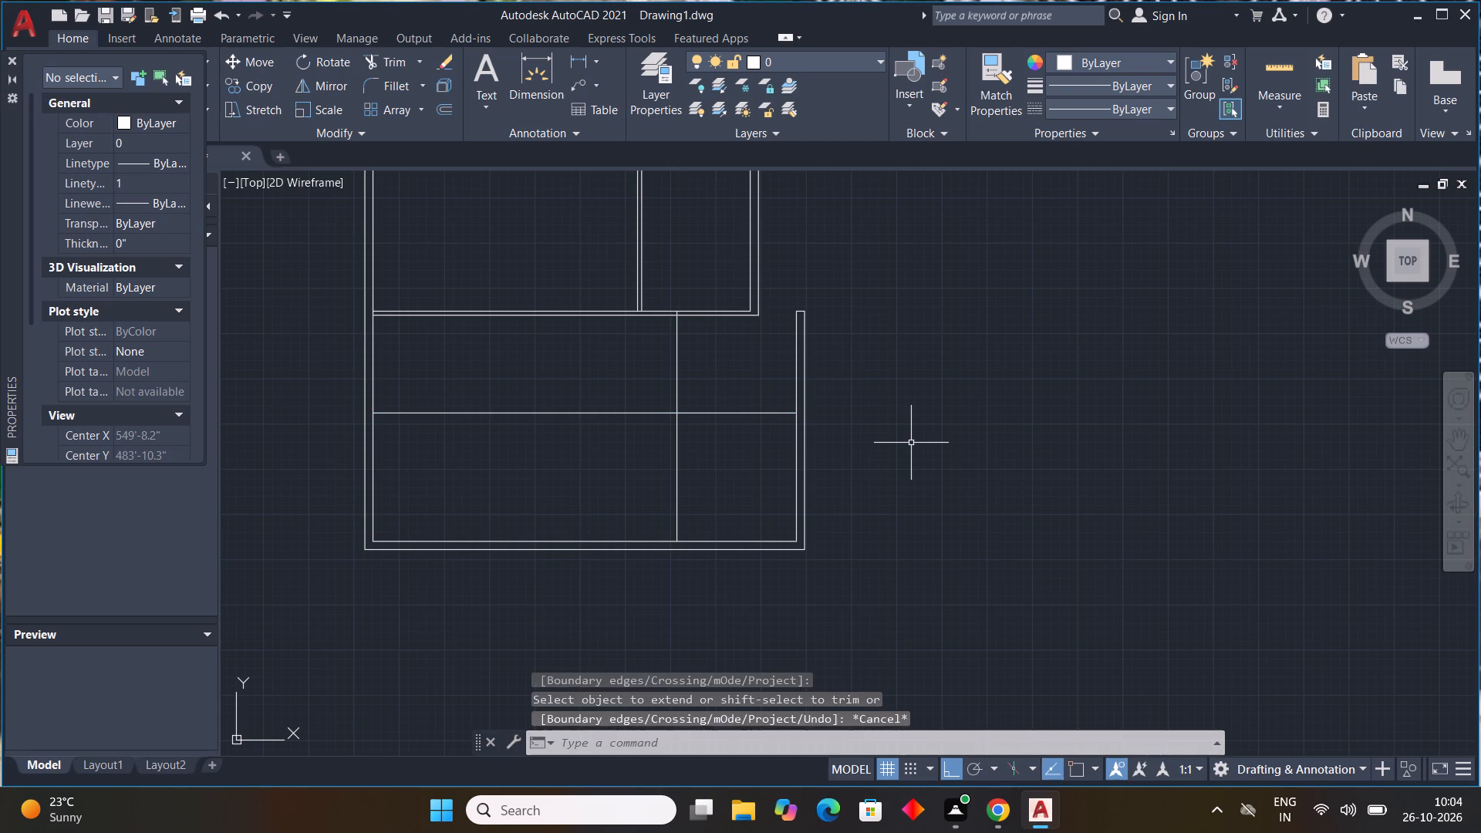
{"action": "key", "text": "Escape"}
{"action": "key", "text": "Escape"}
{"action": "key", "text": "Escape"}
{"action": "key", "text": "Escape"}
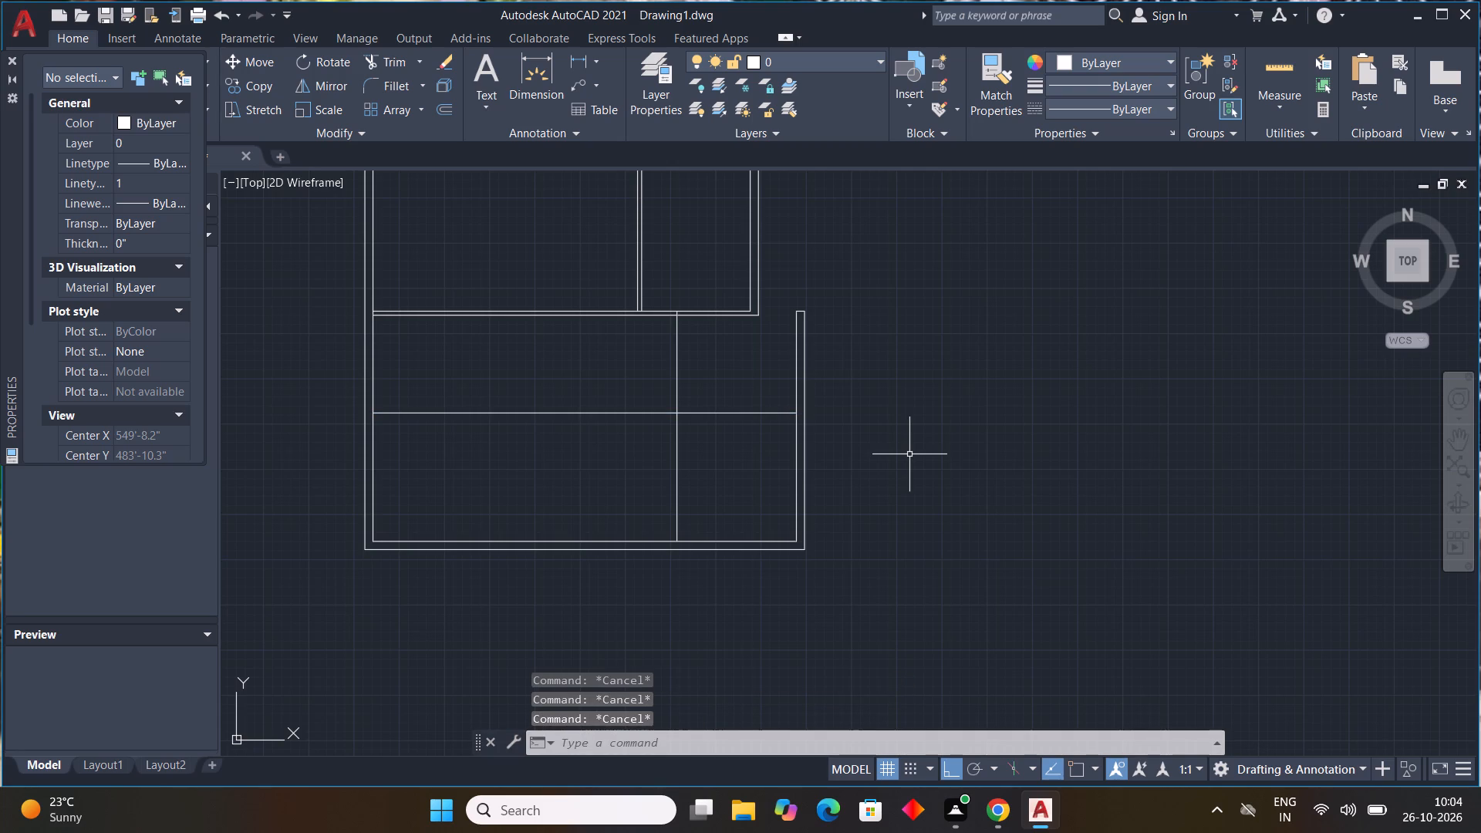
Offset the extended horizontal line 9" downward to form a wall across the lower room.
{"action": "type", "text": "off"}
{"action": "key", "text": "space"}
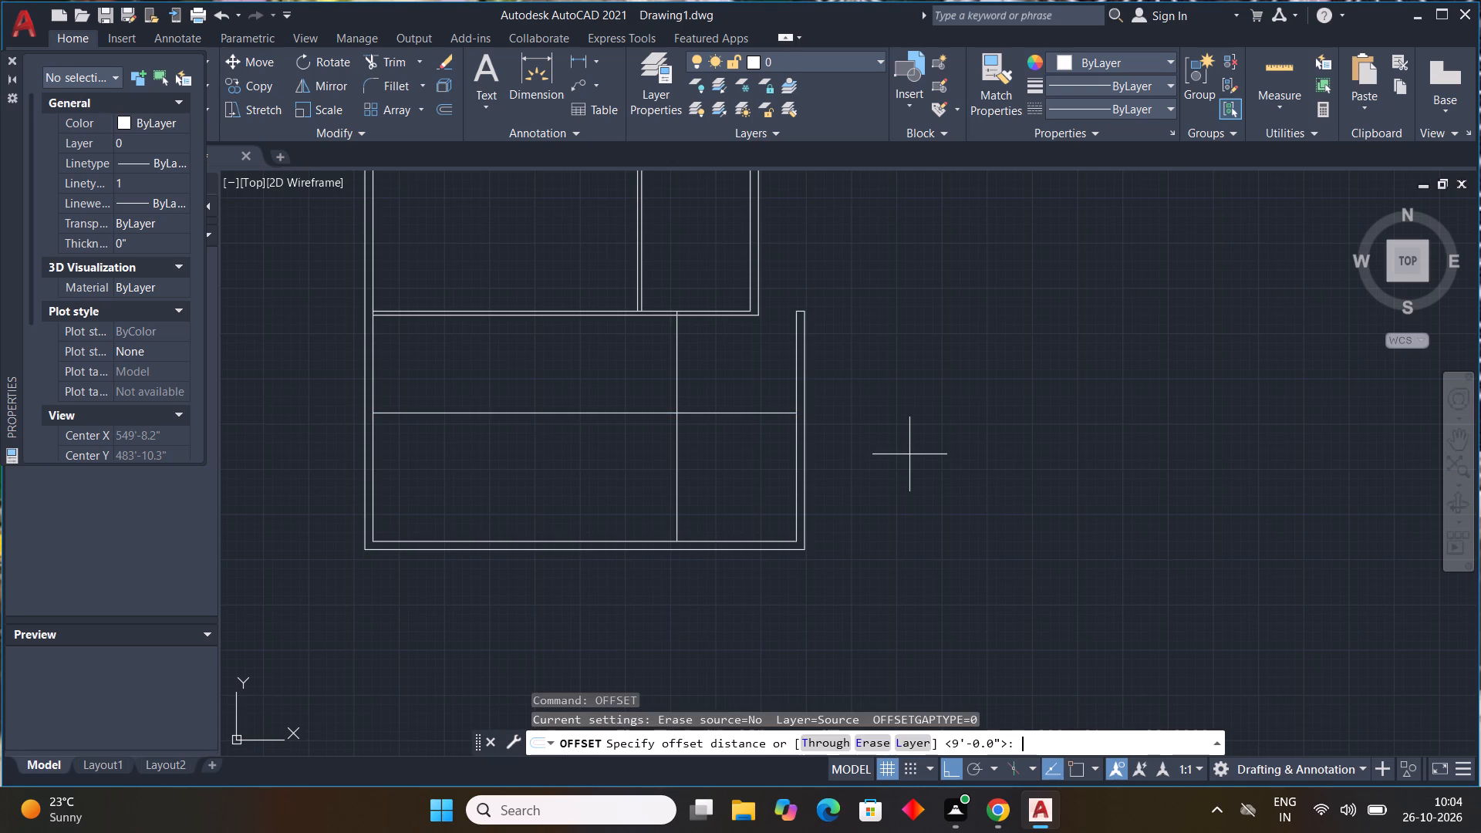
{"action": "type", "text": "9\""}
{"action": "key", "text": "Return"}
{"action": "left_click", "coordinate": [739, 414]}
{"action": "left_click", "coordinate": [744, 427]}
{"action": "key", "text": "Escape"}
{"action": "key", "text": "Escape"}
{"action": "key", "text": "Escape"}
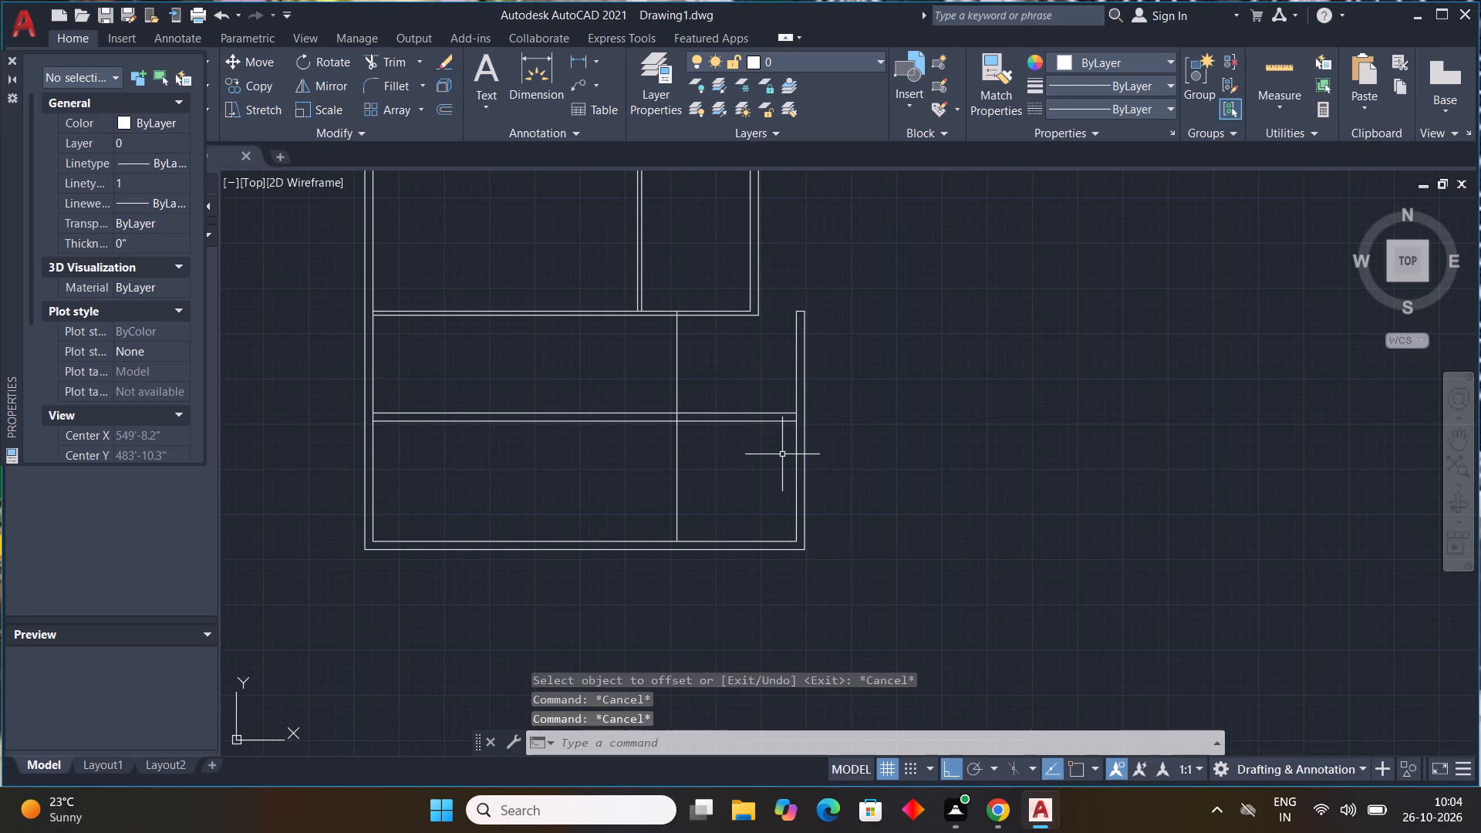
With object snap on, draw a vertical line about 11'1" long, just right of the 11' division line, from the new wall to the bottom wall's inner line.
{"action": "scroll", "coordinate": [782, 456], "scroll_direction": "down", "scroll_amount": 1}
{"action": "middle_click_drag", "start_coordinate": [778, 469], "coordinate": [804, 474]}
{"action": "scroll", "coordinate": [769, 453], "scroll_direction": "up", "scroll_amount": 2}
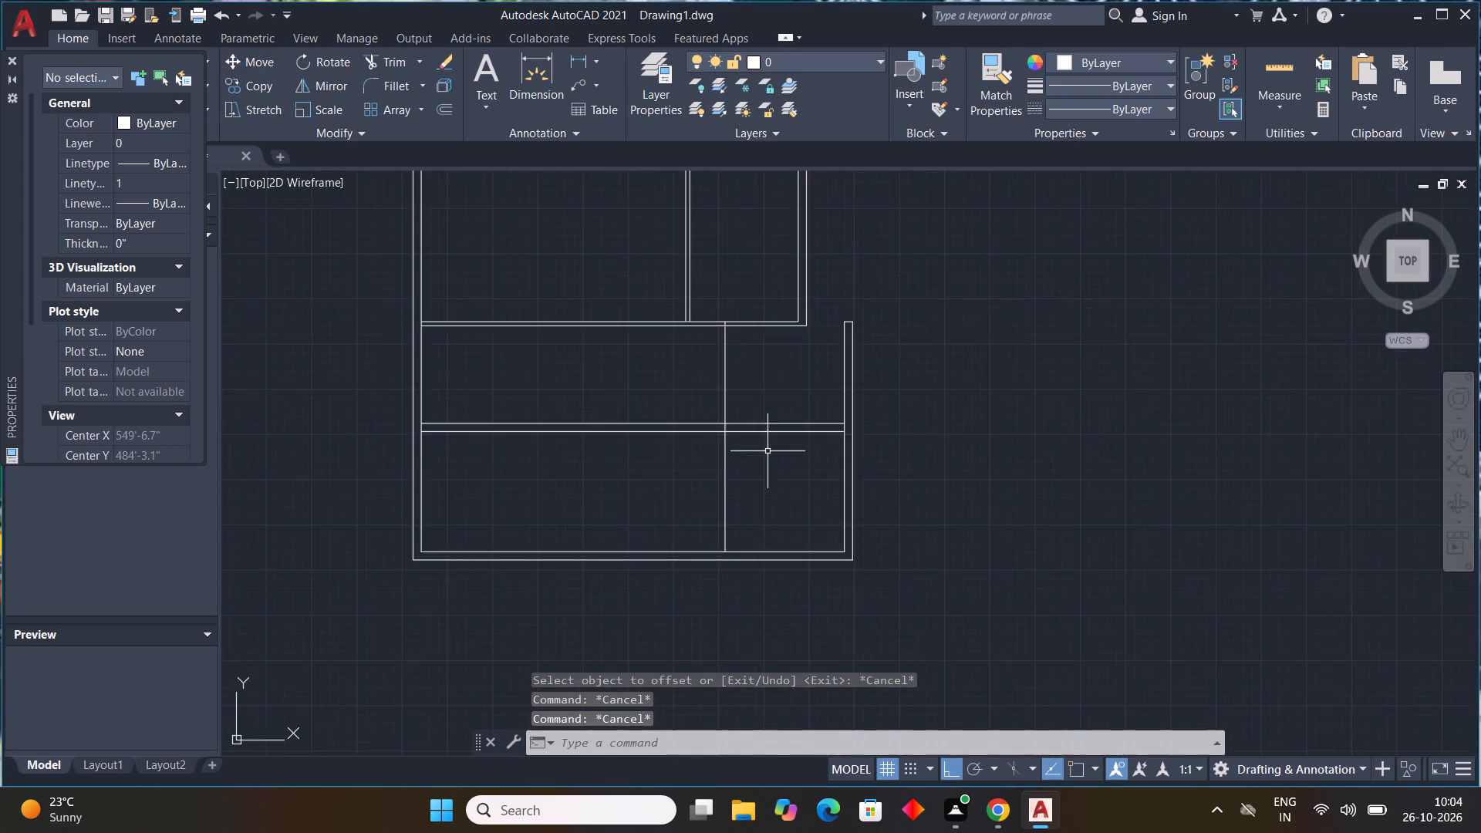
{"action": "type", "text": "l"}
{"action": "key", "text": "space"}
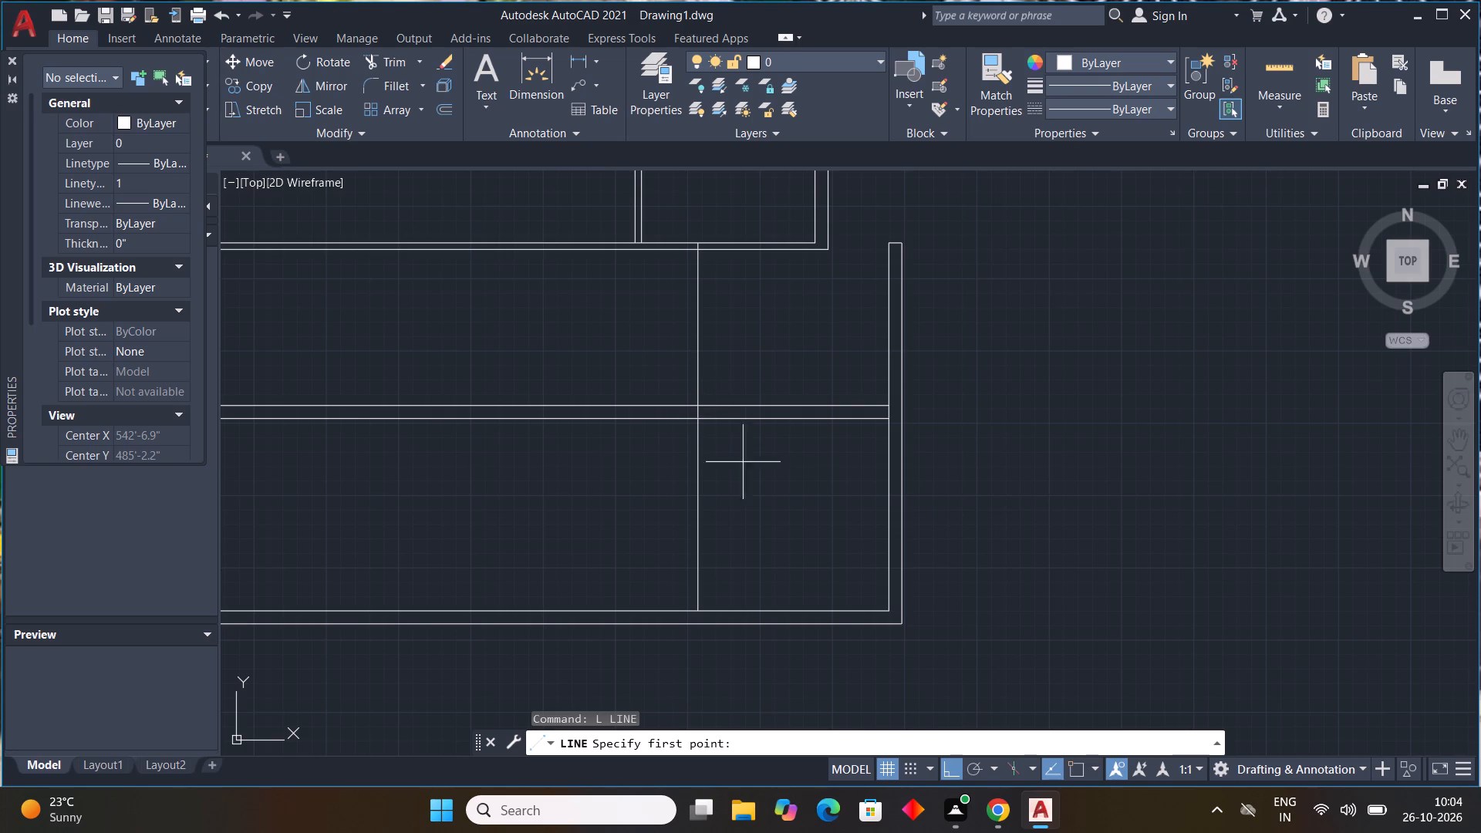
{"action": "left_click", "coordinate": [1076, 771]}
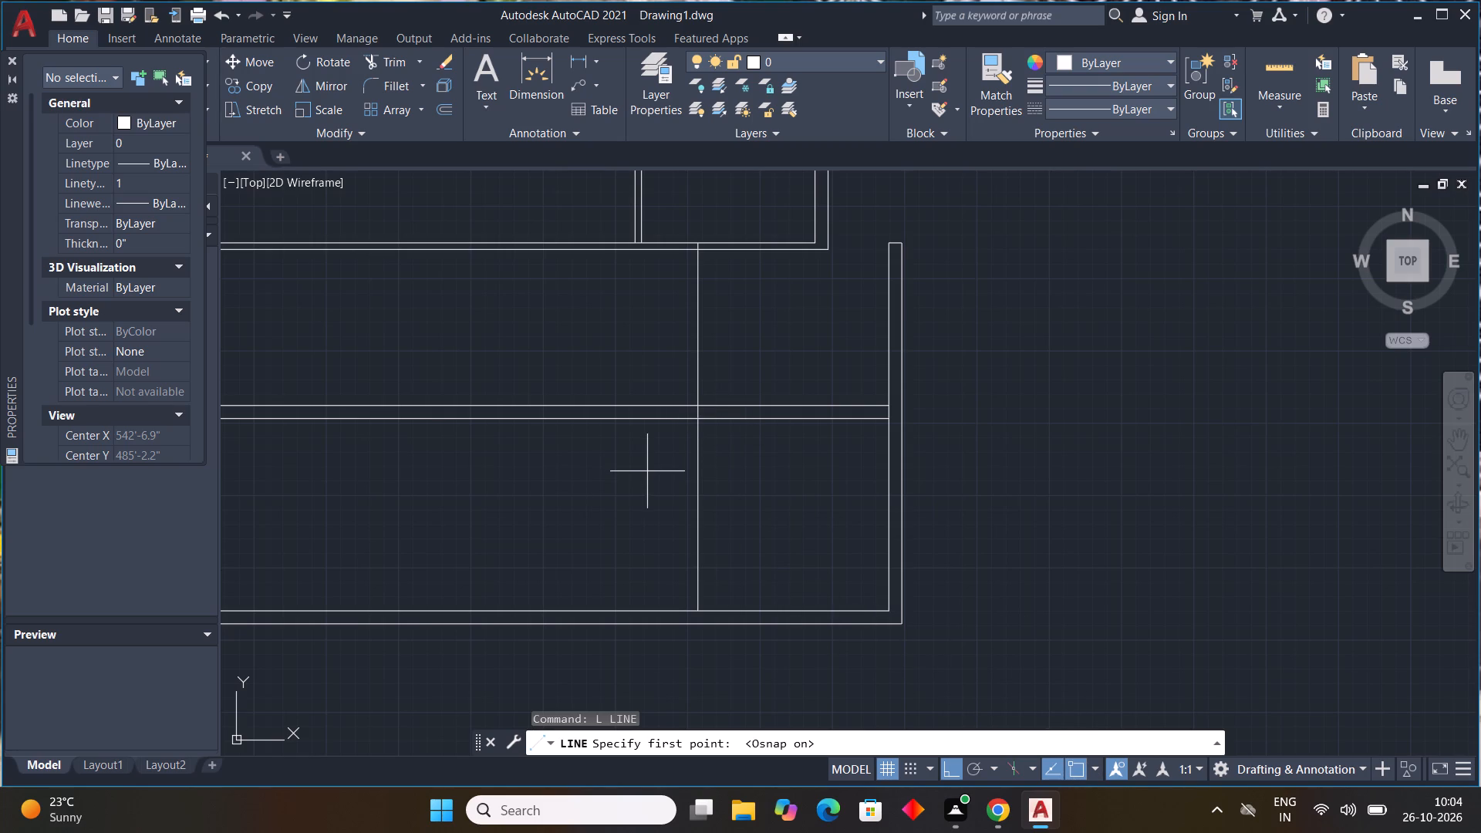
{"action": "middle_click_drag", "start_coordinate": [649, 472], "coordinate": [983, 375]}
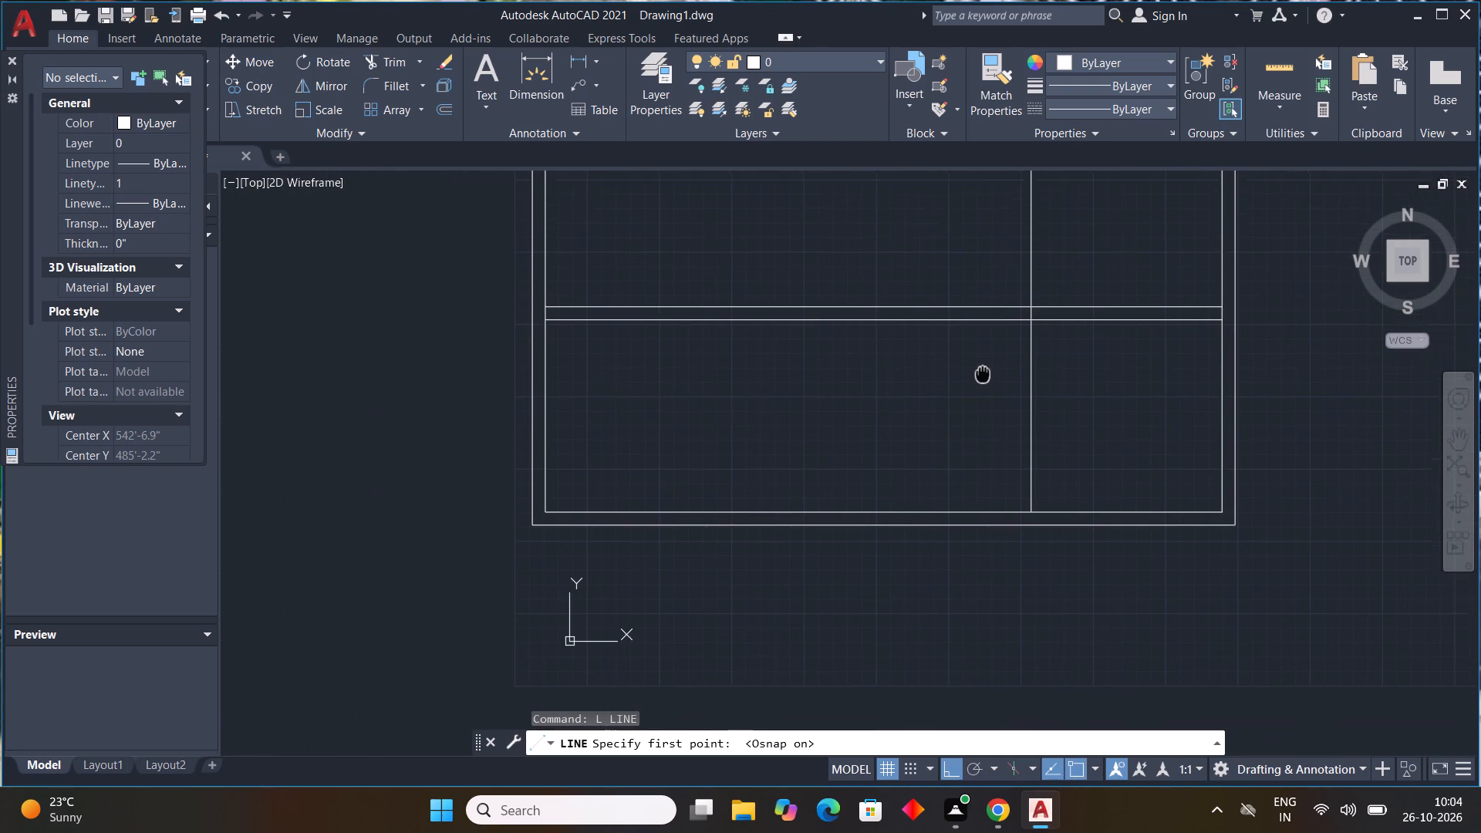
{"action": "middle_click_drag", "start_coordinate": [983, 375], "coordinate": [1016, 372]}
{"action": "middle_click", "coordinate": [1016, 372]}
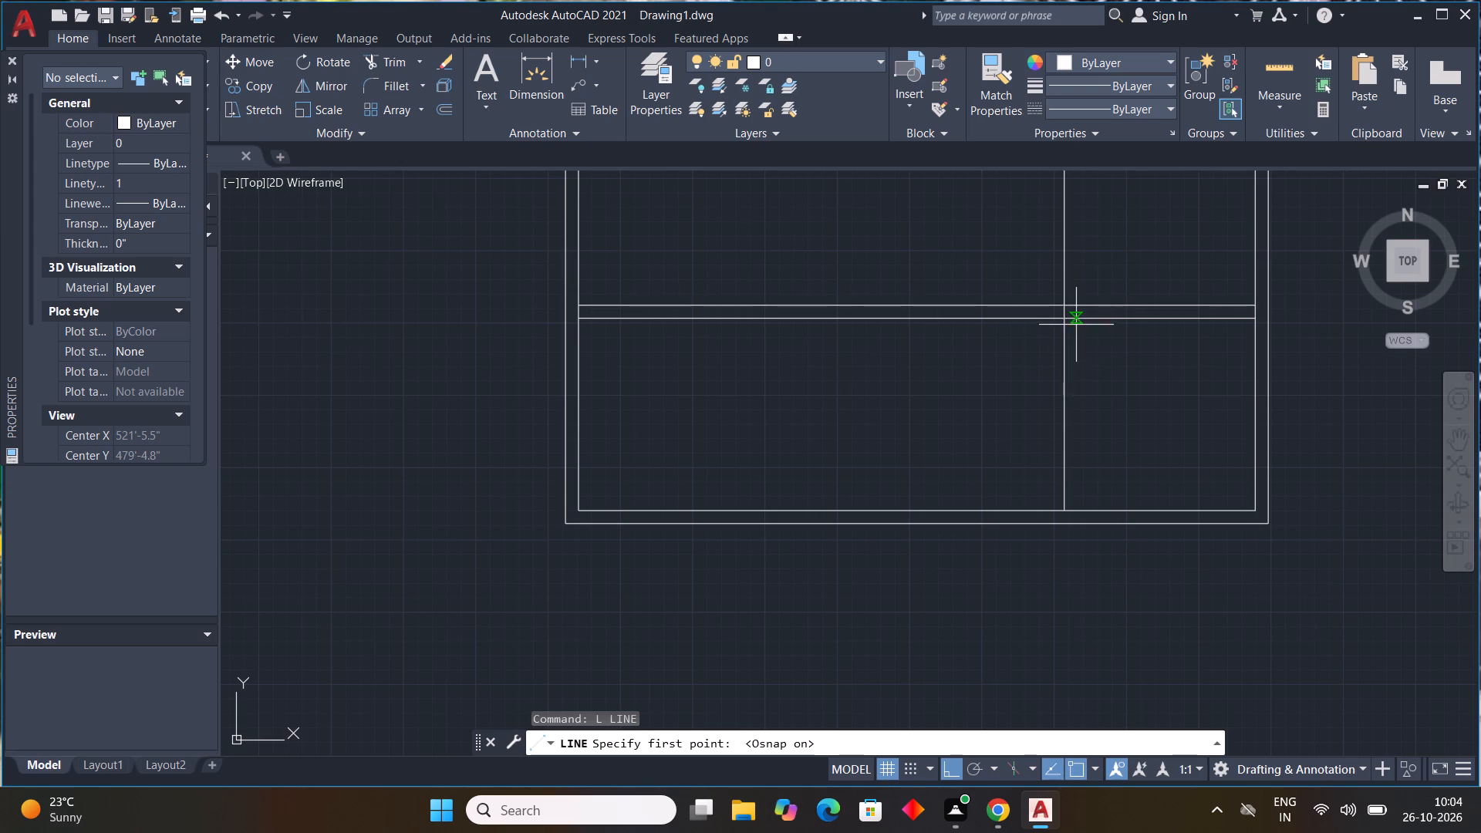
{"action": "scroll", "coordinate": [1078, 317], "scroll_direction": "up", "scroll_amount": 3}
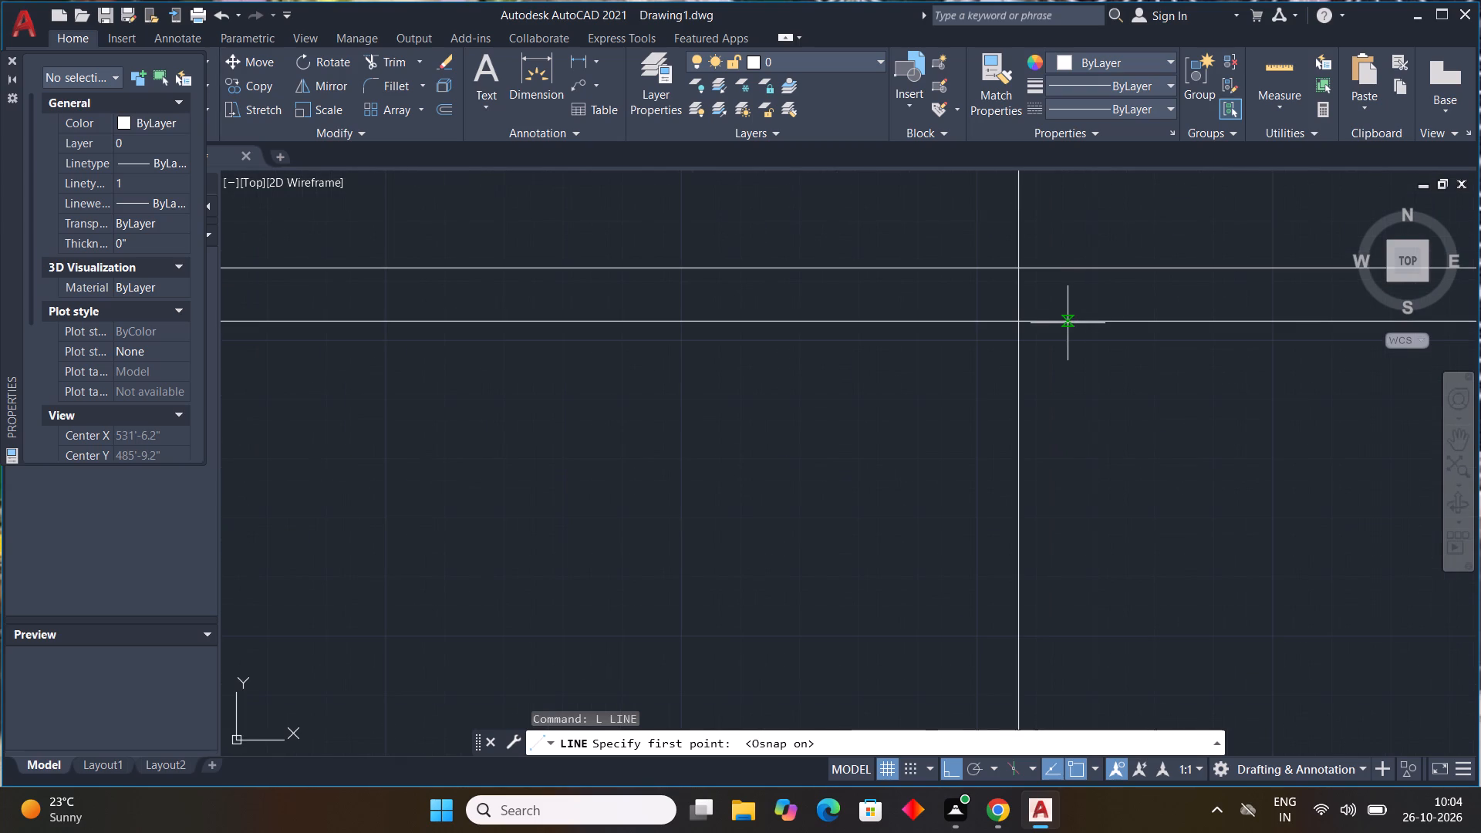
{"action": "left_click_drag", "start_coordinate": [1064, 323], "coordinate": [1065, 348]}
{"action": "scroll", "coordinate": [1100, 596], "scroll_direction": "down", "scroll_amount": 4}
{"action": "middle_click_drag", "start_coordinate": [1118, 665], "coordinate": [988, 585]}
{"action": "scroll", "coordinate": [977, 605], "scroll_direction": "up", "scroll_amount": 2}
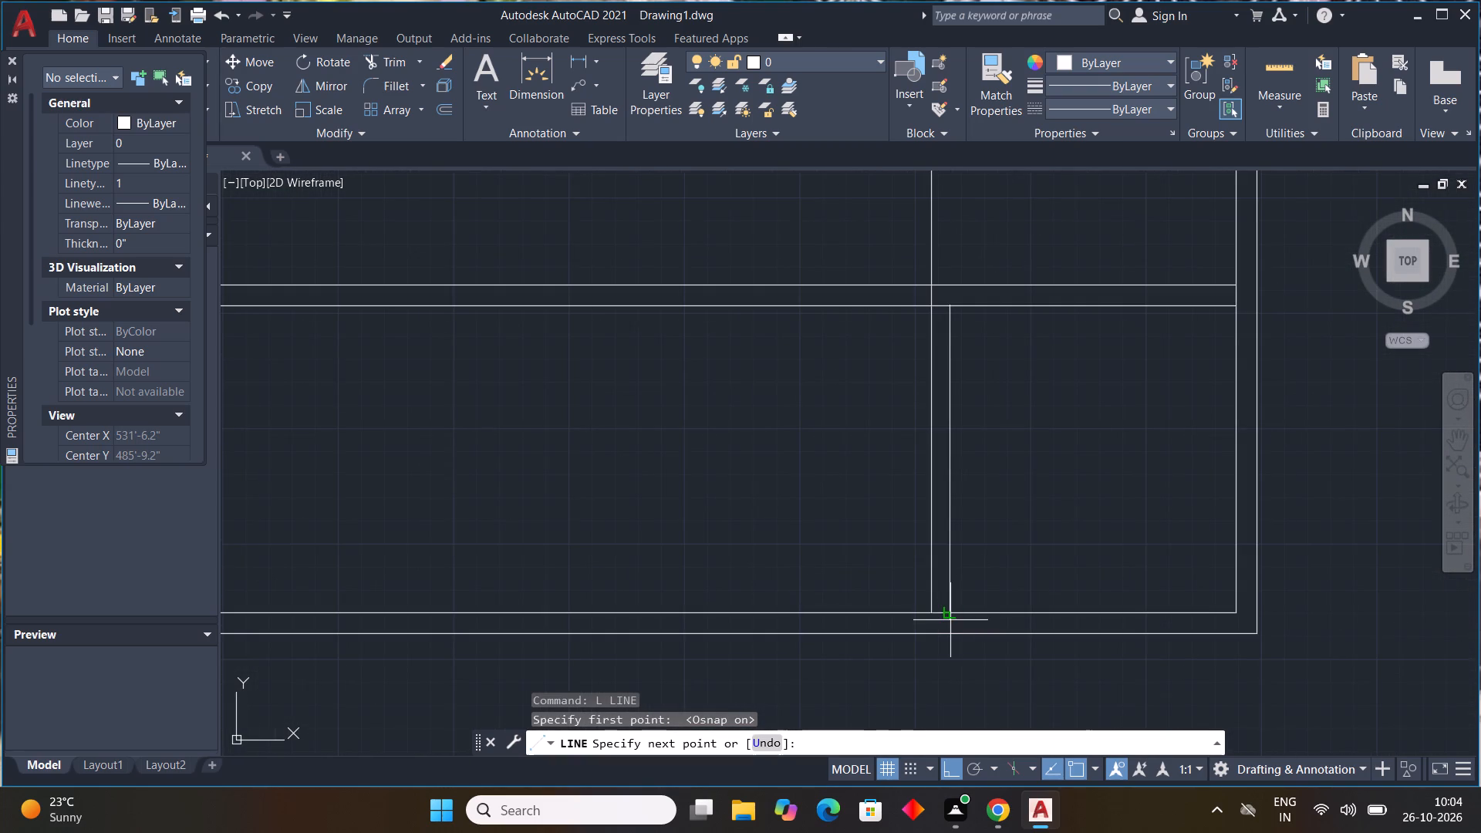
{"action": "left_click", "coordinate": [948, 610]}
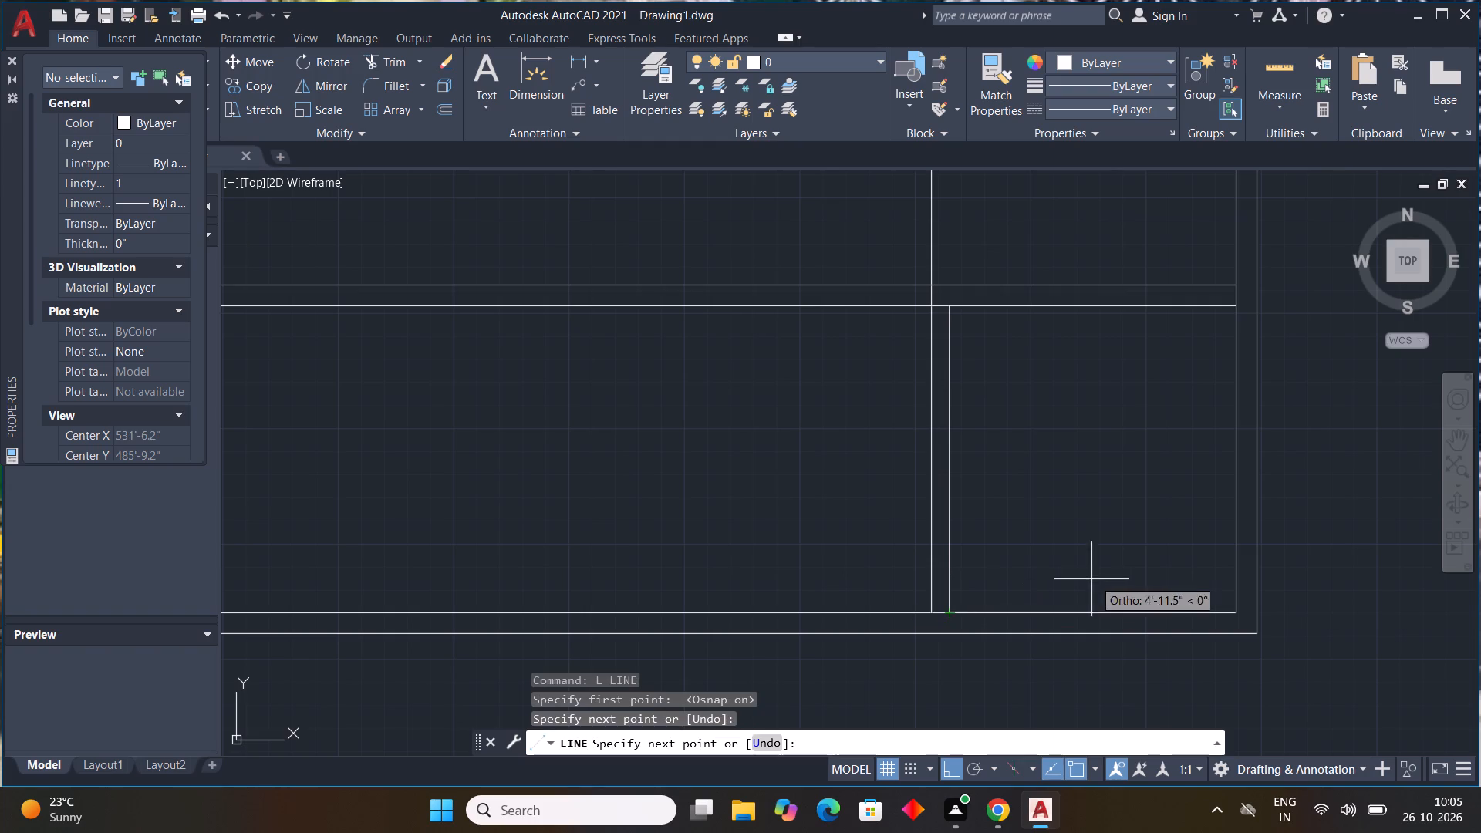
{"action": "key", "text": "Escape"}
{"action": "key", "text": "Escape"}
{"action": "key", "text": "Escape"}
{"action": "key", "text": "Escape"}
{"action": "key", "text": "Escape"}
{"action": "key", "text": "Escape"}
{"action": "key", "text": "Escape"}
{"action": "key", "text": "Escape"}
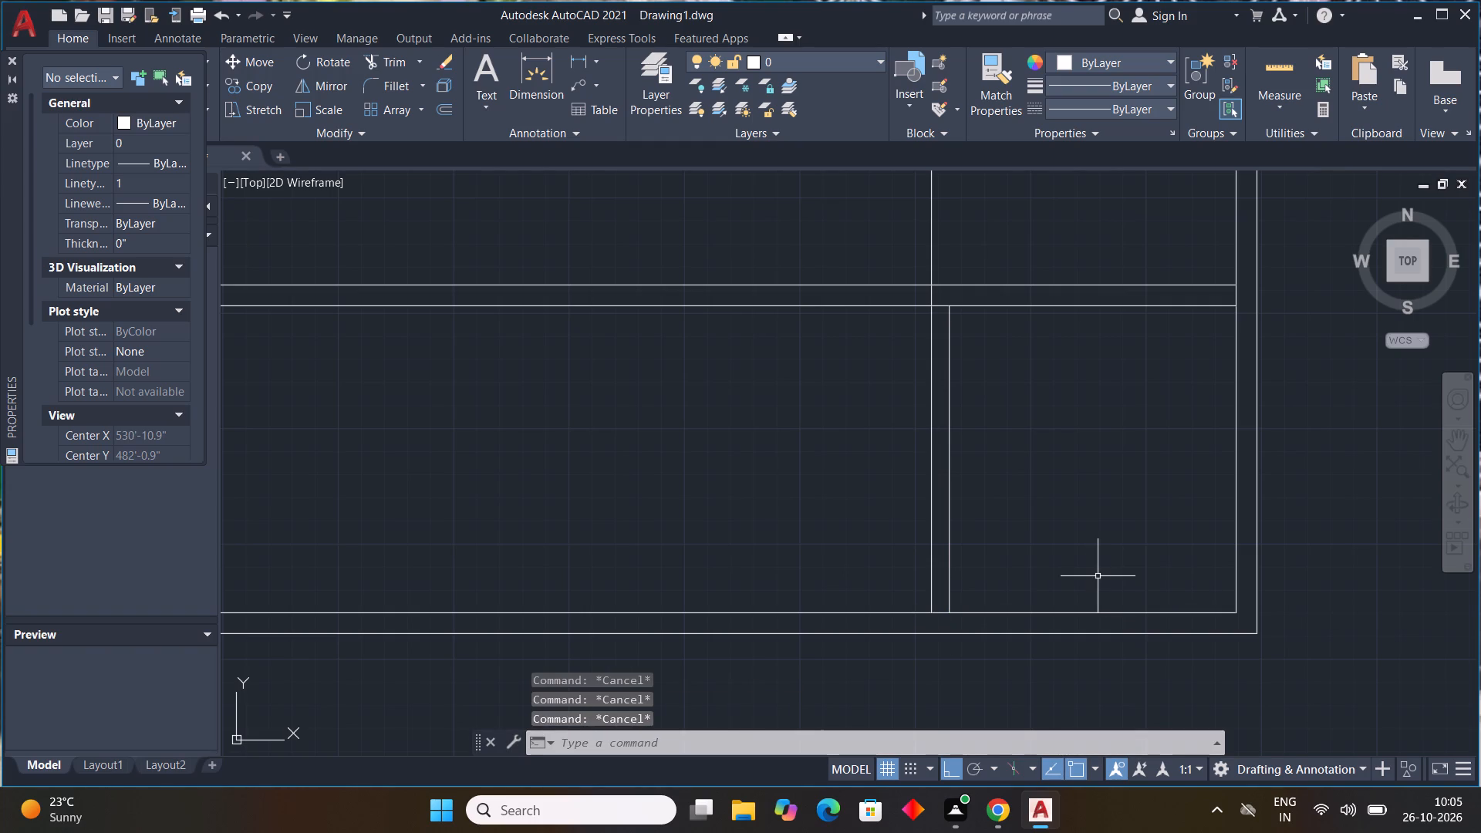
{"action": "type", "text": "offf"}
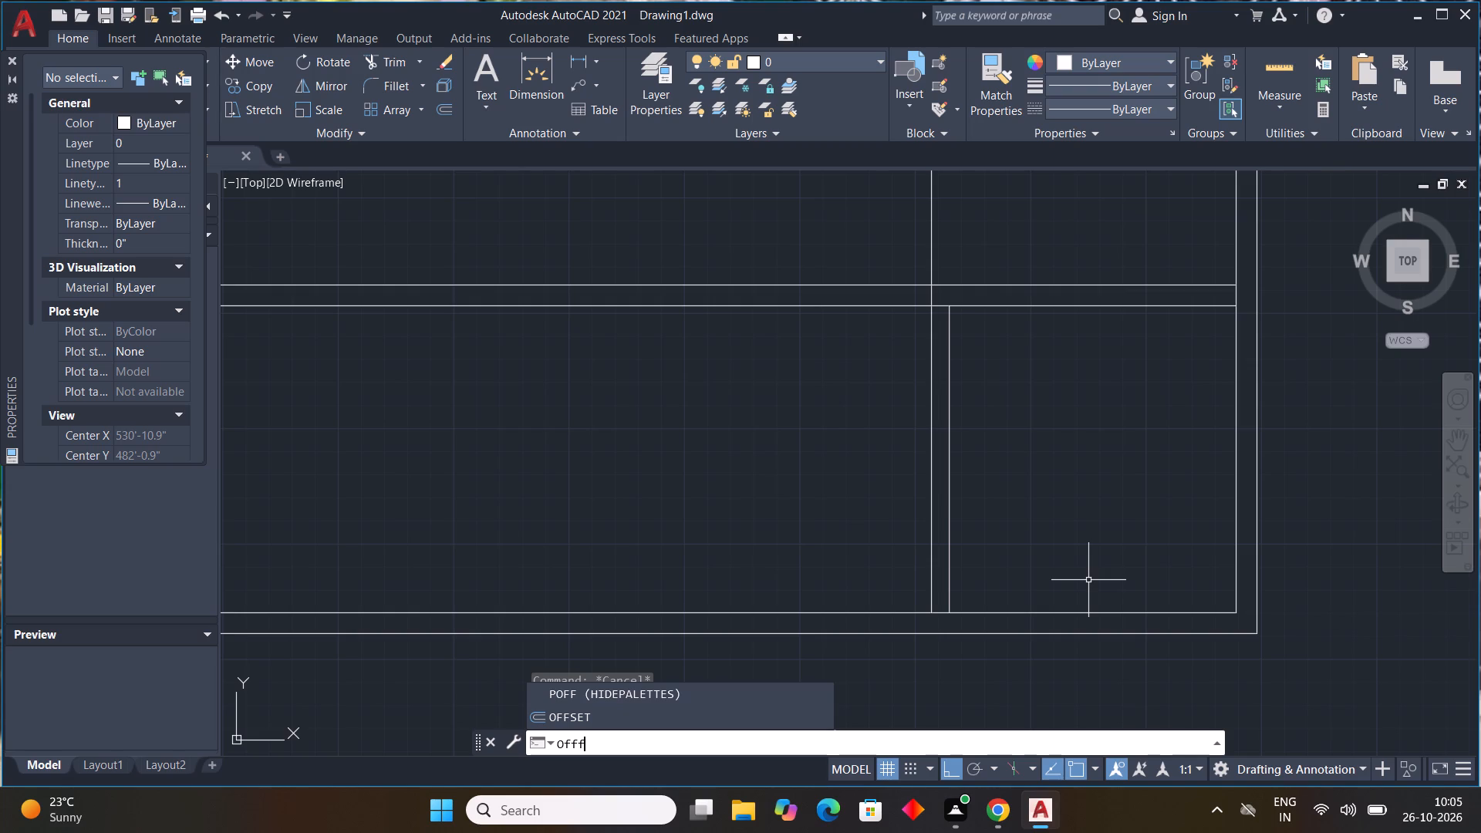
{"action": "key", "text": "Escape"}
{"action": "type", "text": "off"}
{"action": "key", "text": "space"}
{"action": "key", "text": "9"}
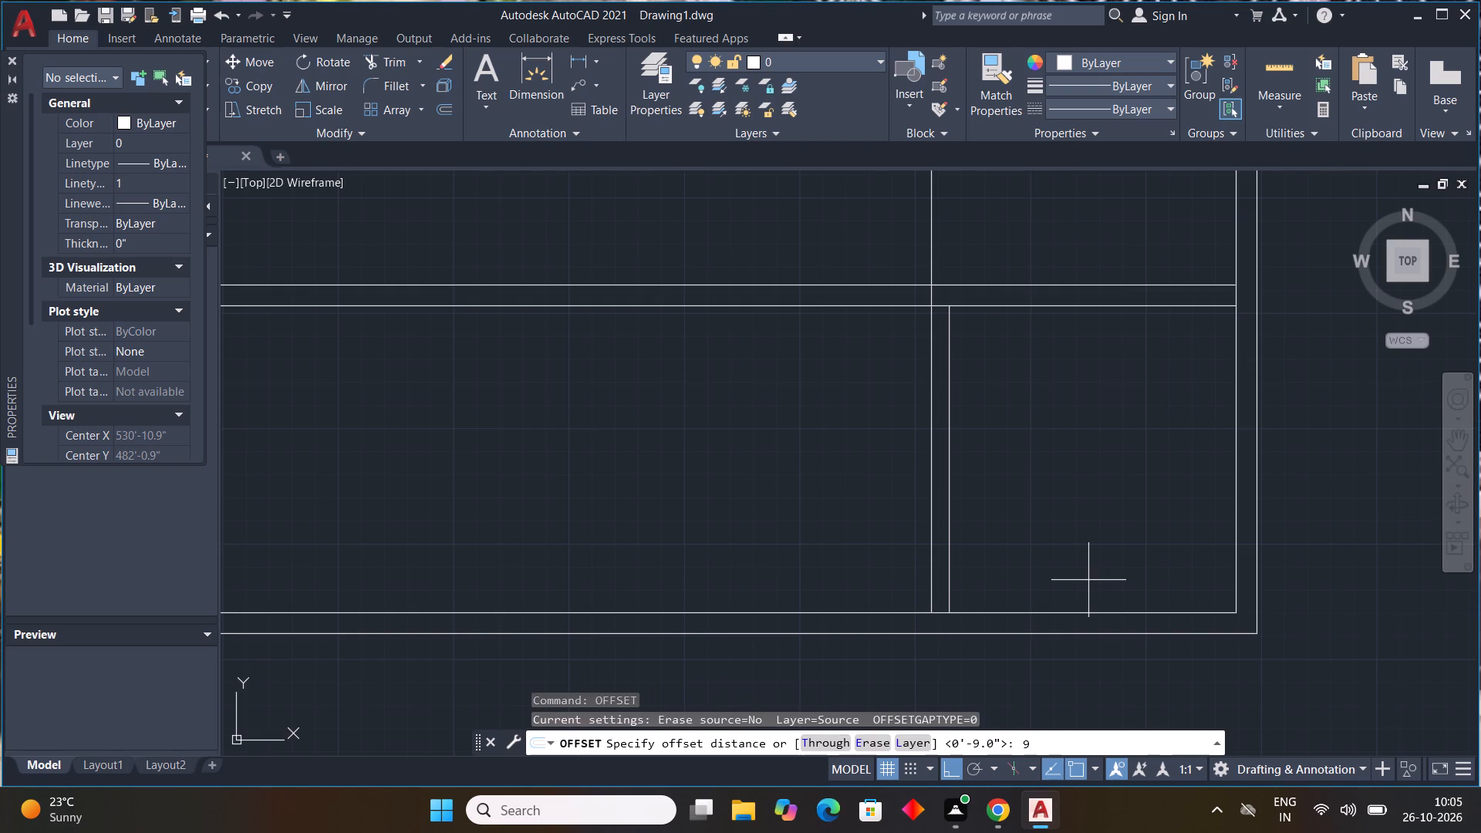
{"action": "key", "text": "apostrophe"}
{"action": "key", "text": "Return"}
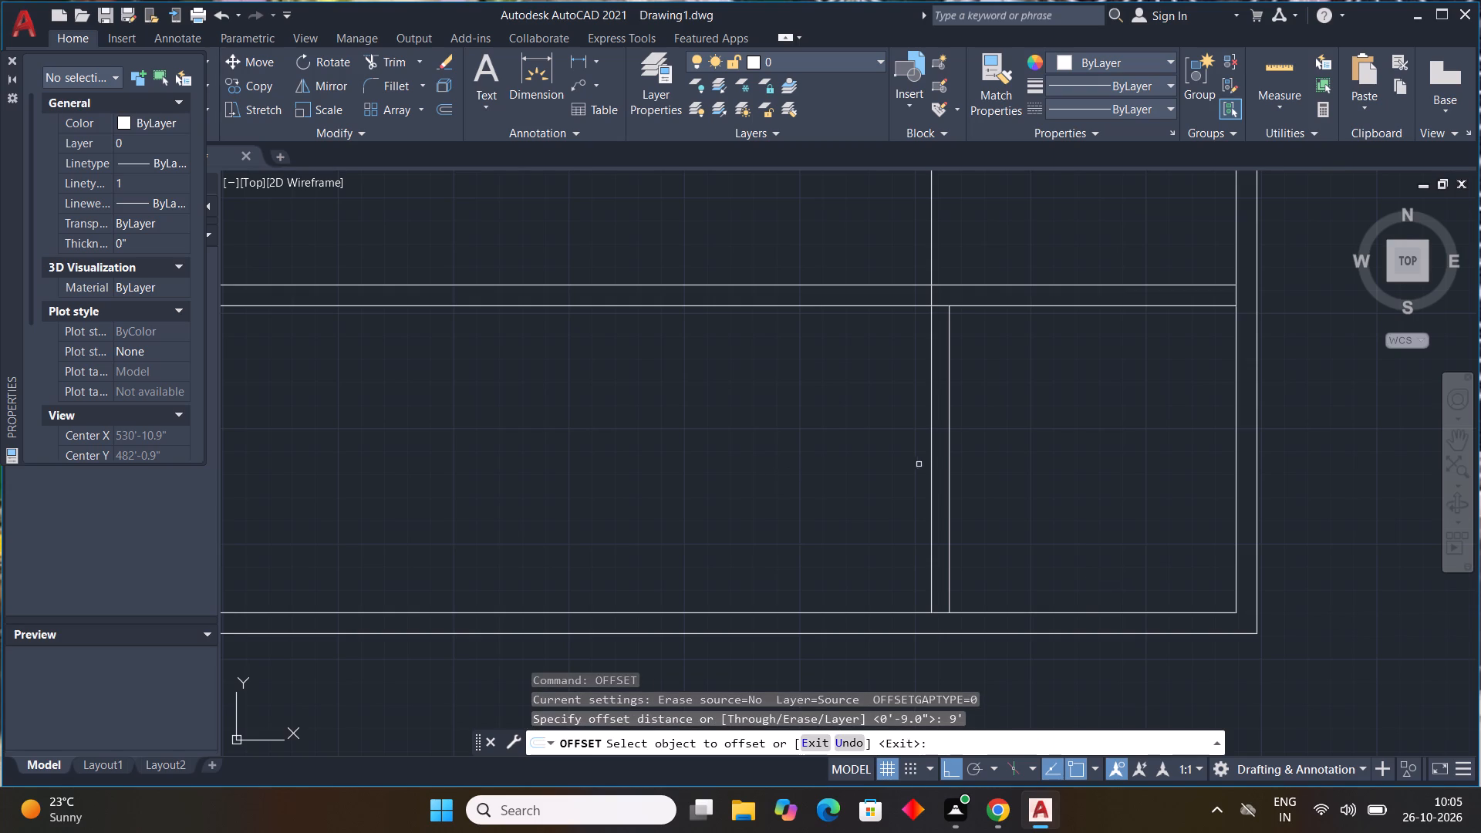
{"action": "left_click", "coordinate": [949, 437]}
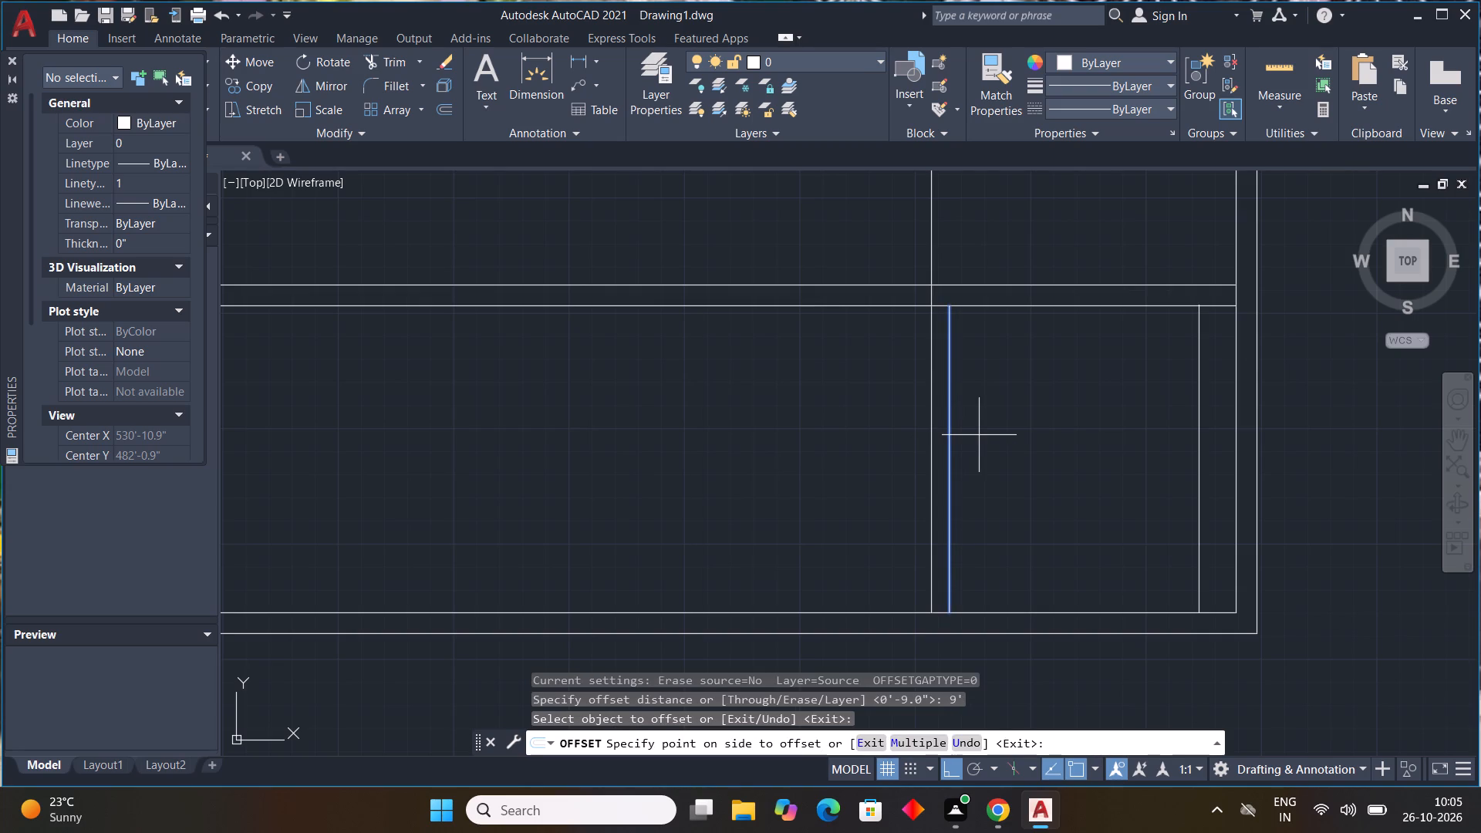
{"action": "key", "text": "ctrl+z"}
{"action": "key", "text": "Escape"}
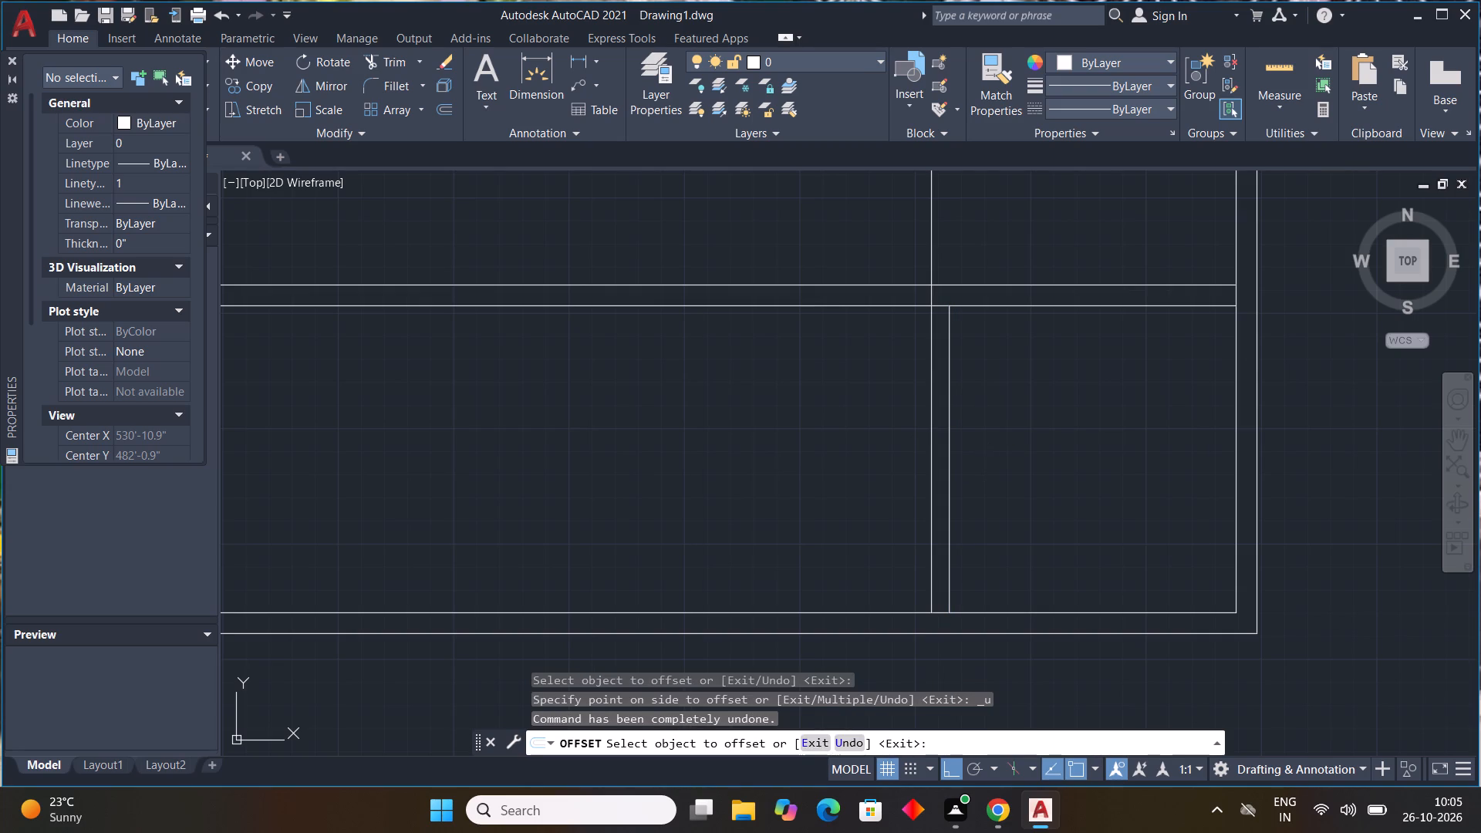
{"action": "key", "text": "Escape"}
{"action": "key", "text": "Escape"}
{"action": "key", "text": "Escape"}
Offset the short vertical line below the new horizontal wall 9" to the right.
{"action": "type", "text": "off"}
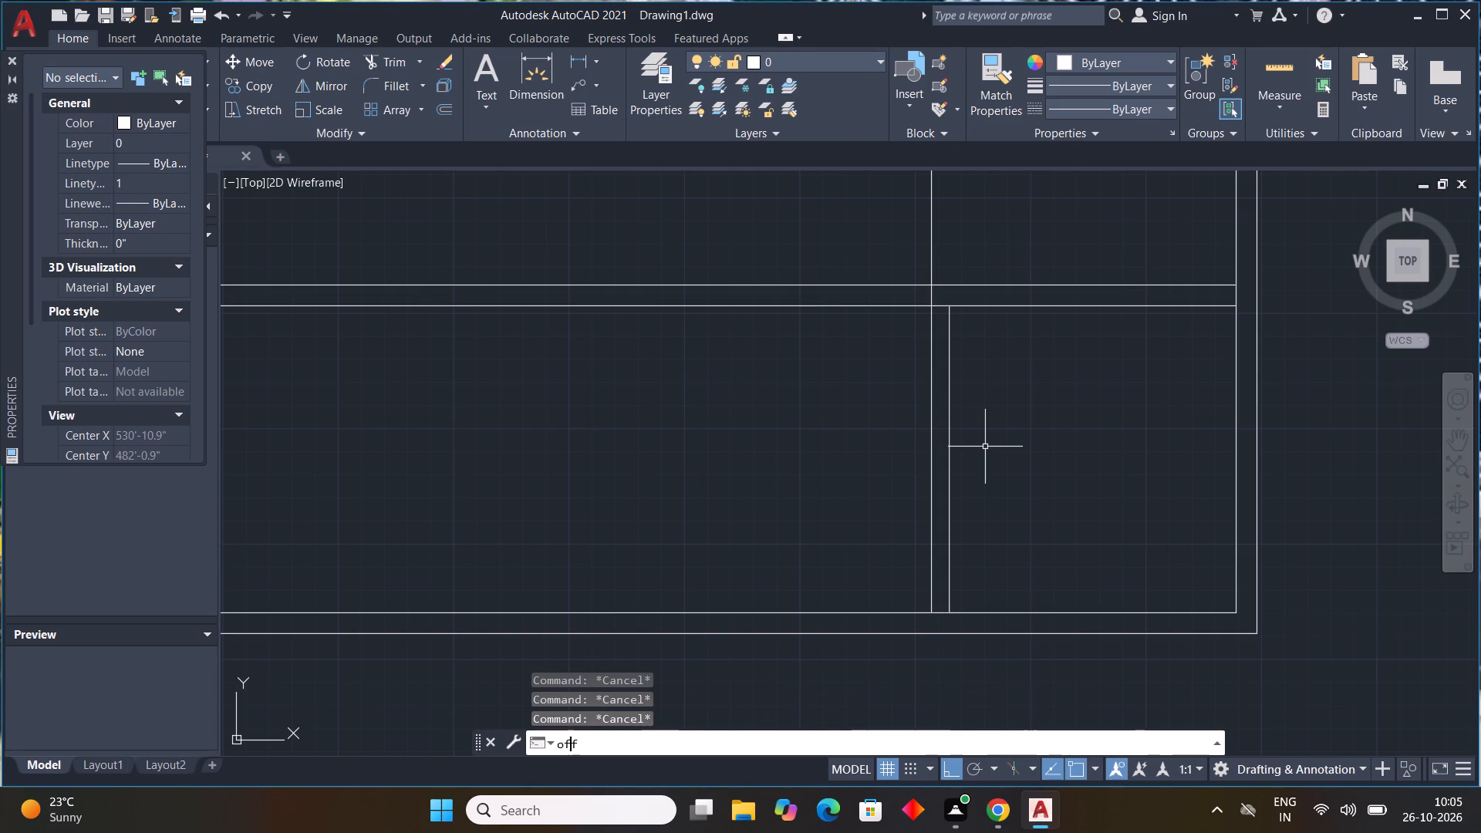
{"action": "key", "text": "space"}
{"action": "key", "text": "9"}
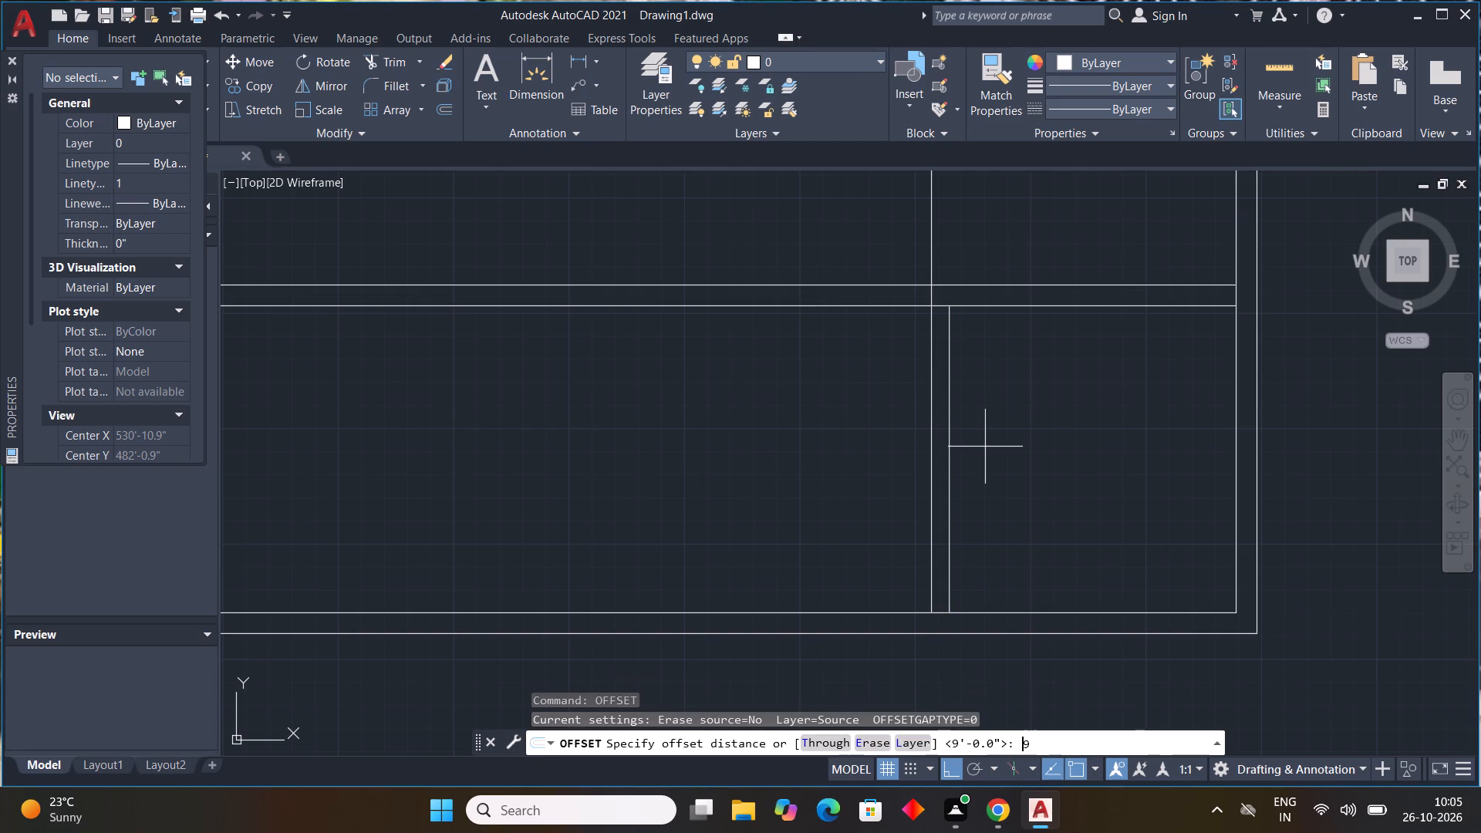
{"action": "key", "text": "shift+quotedbl"}
{"action": "key", "text": "Return"}
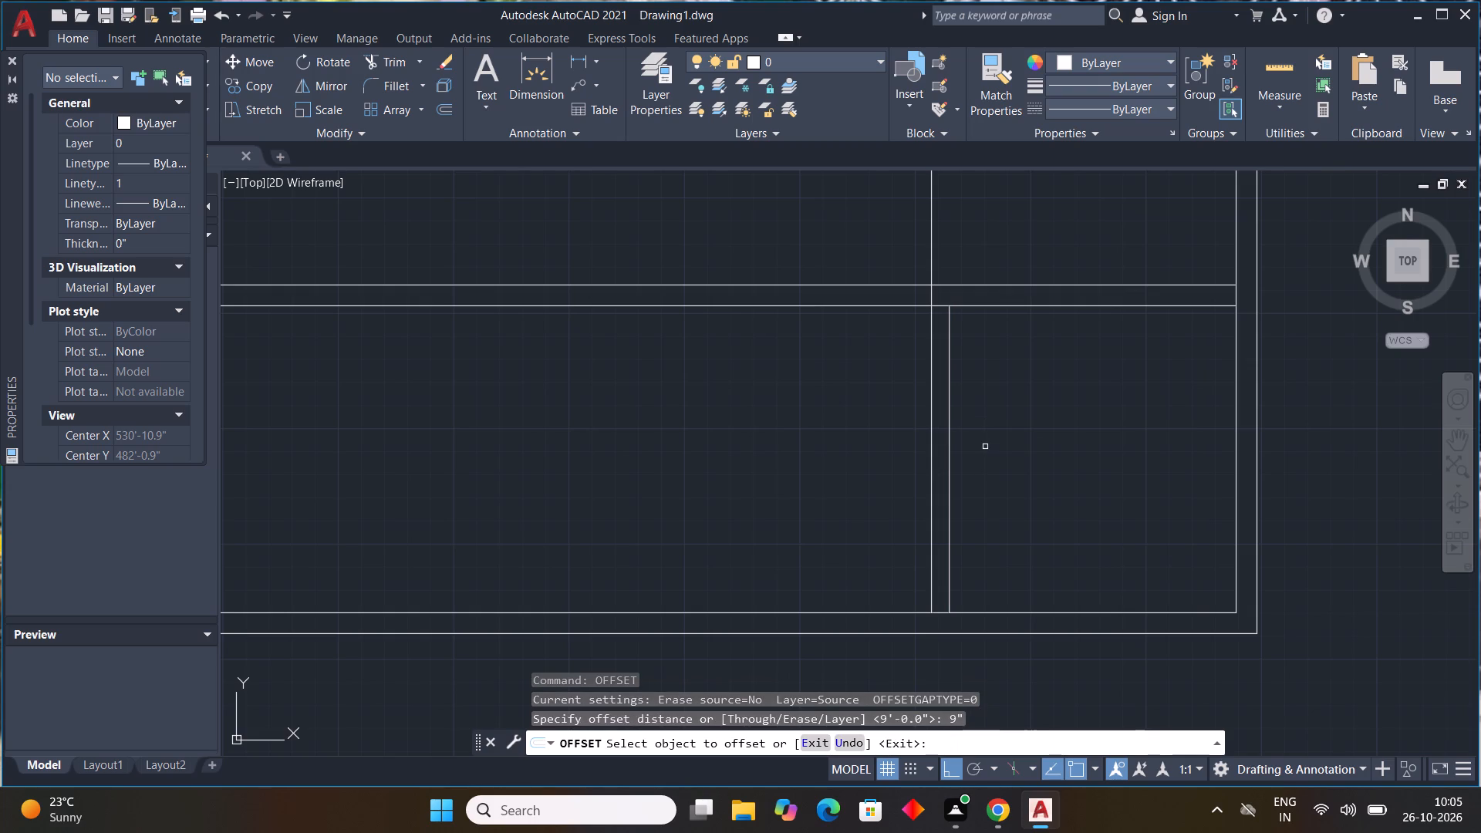
{"action": "left_click", "coordinate": [951, 456]}
{"action": "left_click", "coordinate": [990, 456]}
{"action": "key", "text": "Escape"}
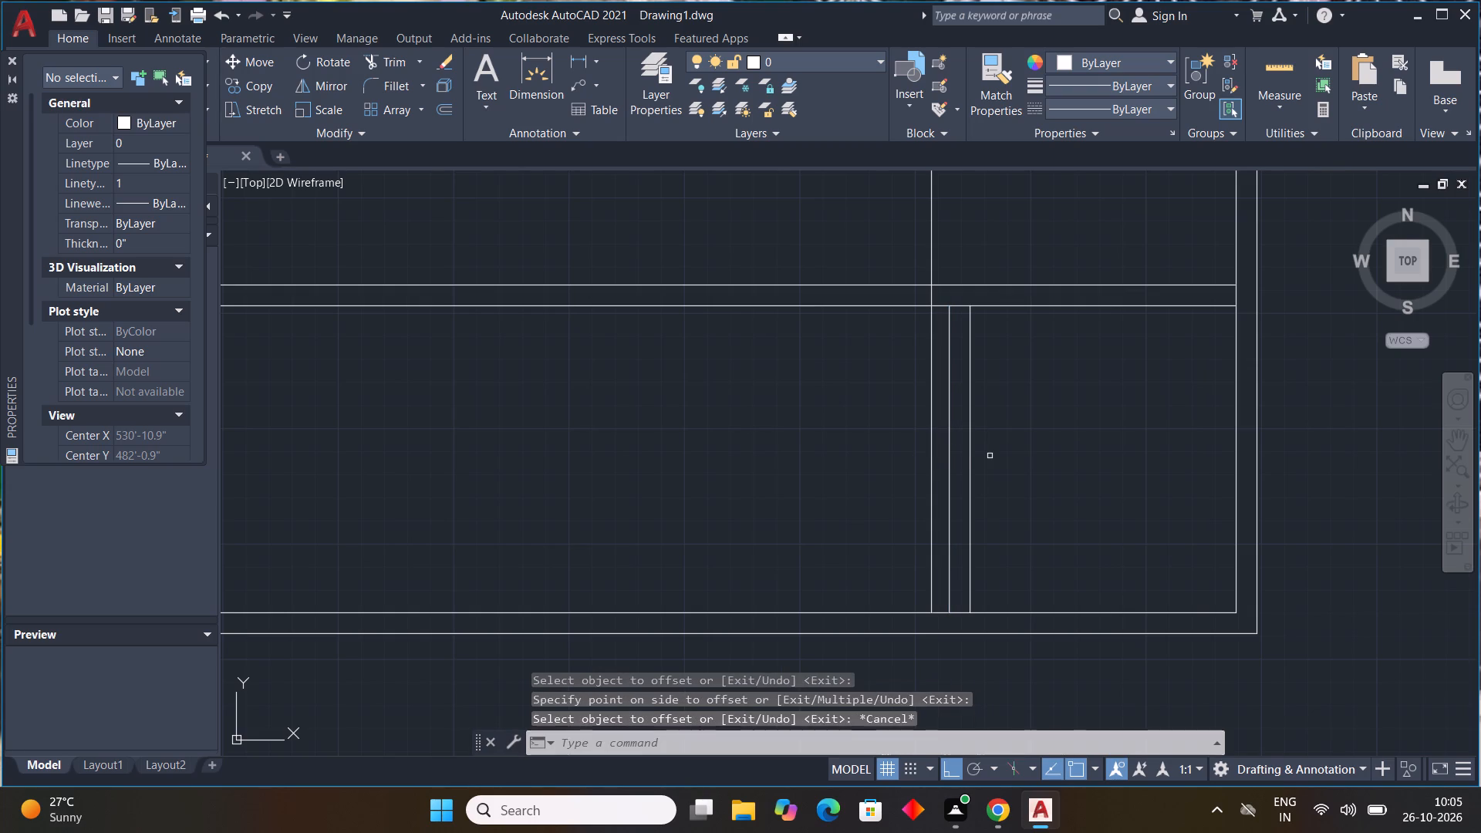
{"action": "key", "text": "Escape"}
{"action": "key", "text": "Escape"}
{"action": "key", "text": "Escape"}
{"action": "key", "text": "Escape"}
Stretch the lower end of the new right-hand vertical line down to the bottom wall's outer line.
{"action": "scroll", "coordinate": [990, 470], "scroll_direction": "down", "scroll_amount": 1}
{"action": "middle_click_drag", "start_coordinate": [987, 471], "coordinate": [933, 459]}
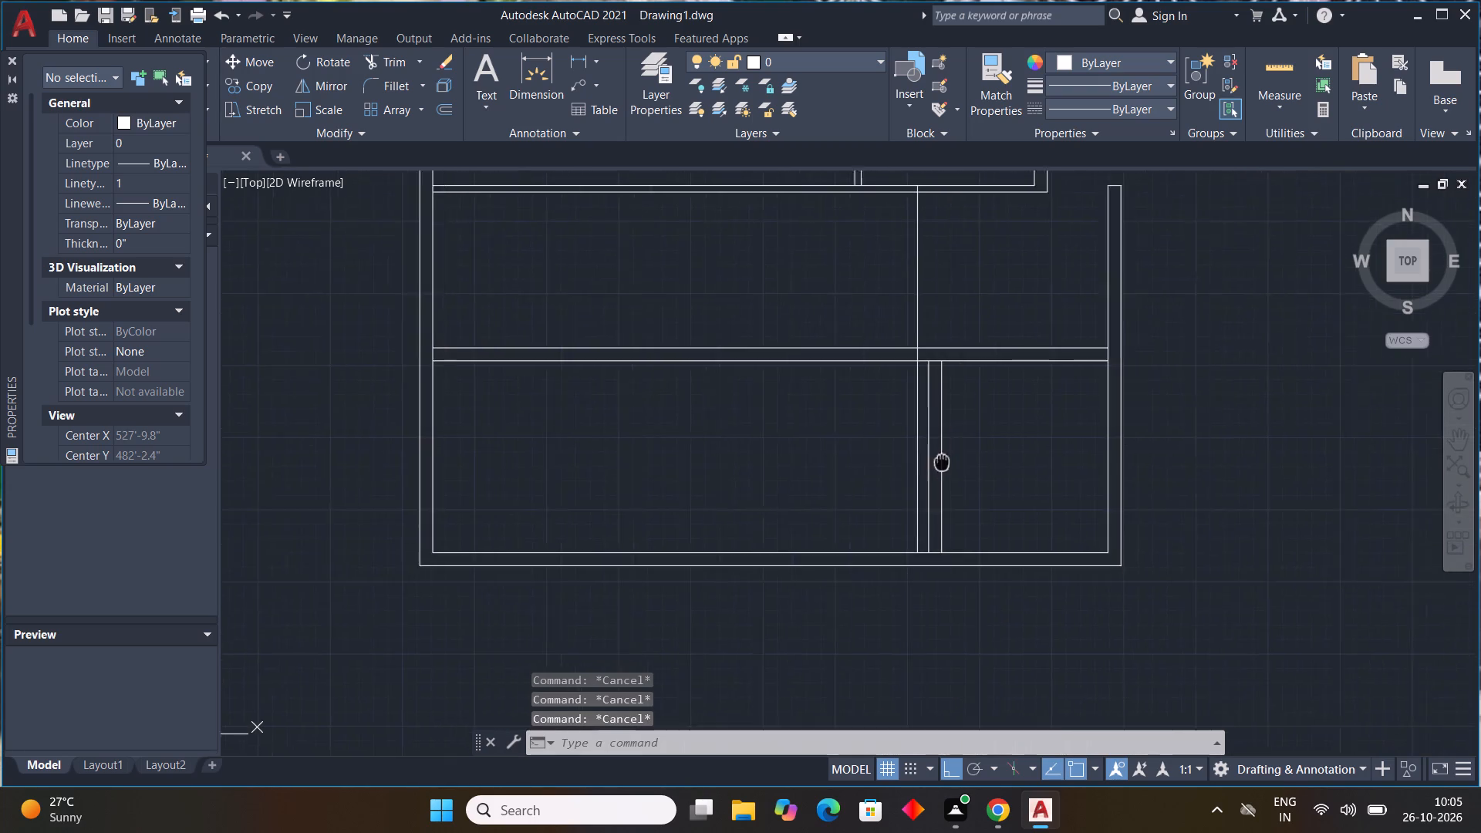
{"action": "middle_click_drag", "start_coordinate": [933, 459], "coordinate": [845, 396]}
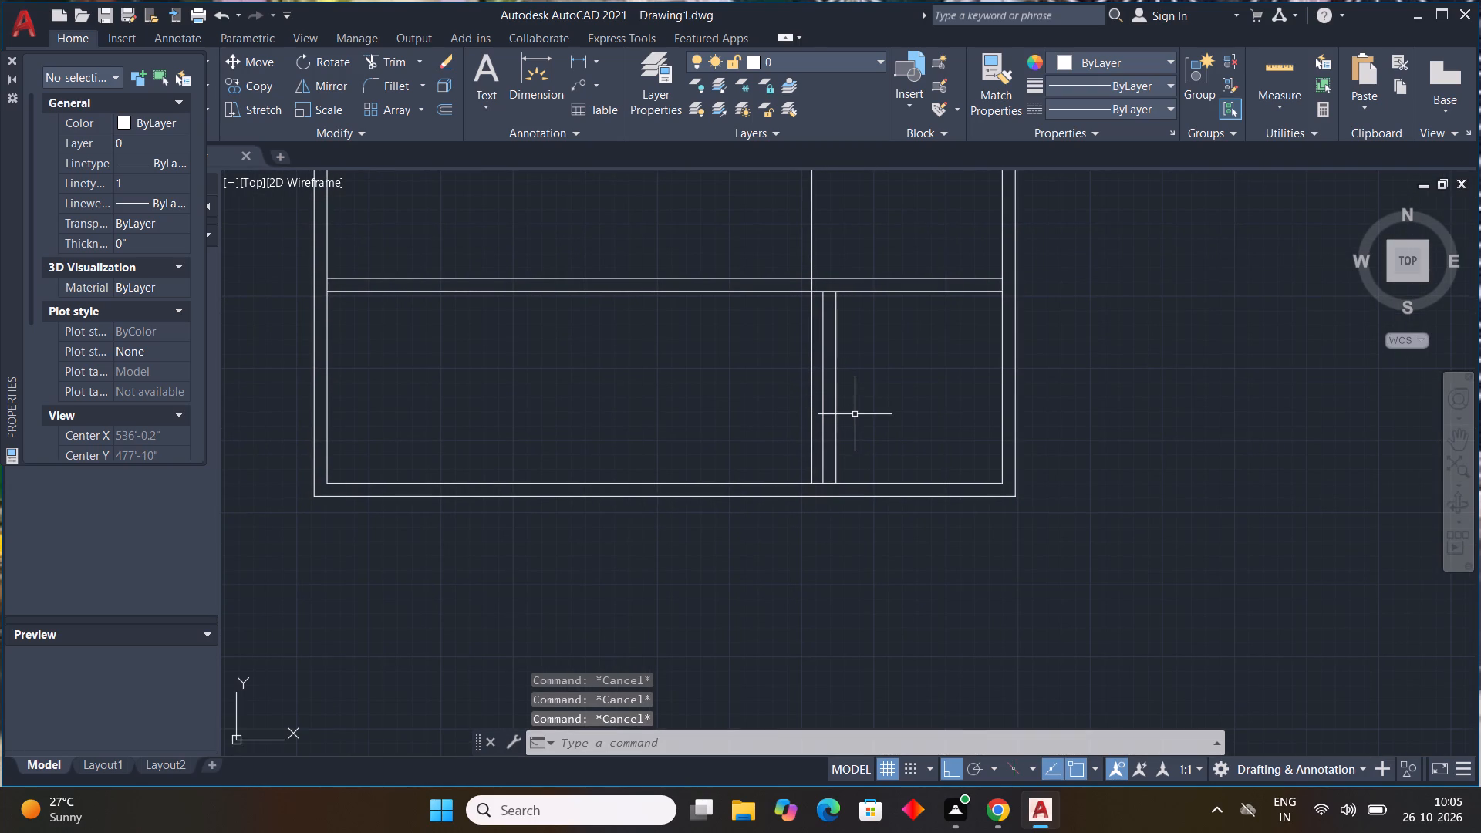
{"action": "left_click", "coordinate": [835, 476]}
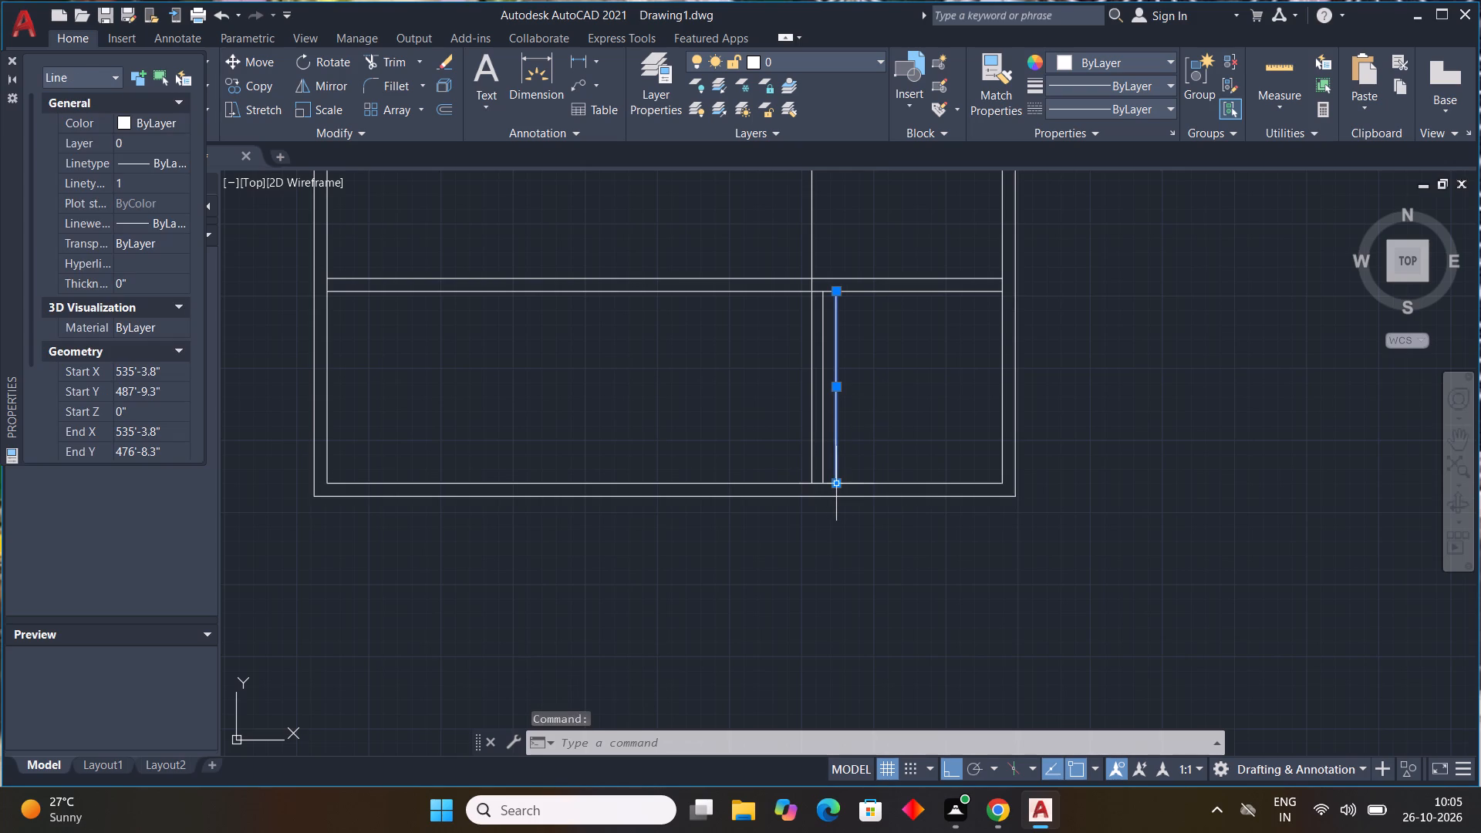
{"action": "left_click", "coordinate": [836, 484]}
{"action": "left_click", "coordinate": [835, 500]}
{"action": "key", "text": "Escape"}
{"action": "key", "text": "Escape"}
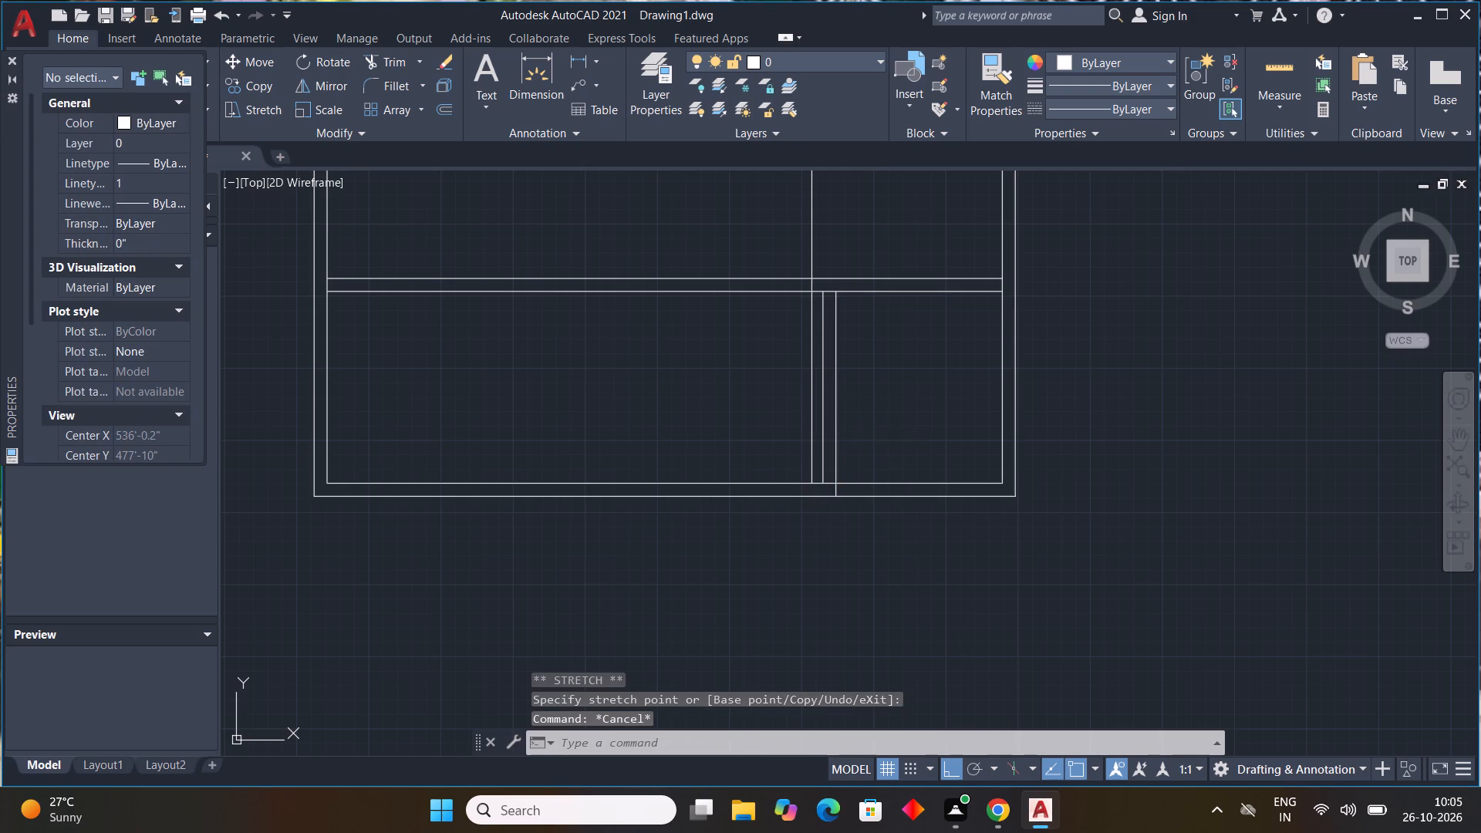
Trim the 11' division line below the new horizontal wall and the bottom wall's inner line between the vertical wall's two lines.
{"action": "key", "text": "Escape"}
{"action": "key", "text": "Escape"}
{"action": "middle_click_drag", "start_coordinate": [879, 433], "coordinate": [911, 508]}
{"action": "scroll", "coordinate": [831, 430], "scroll_direction": "up", "scroll_amount": 2}
{"action": "scroll", "coordinate": [831, 428], "scroll_direction": "down", "scroll_amount": 1}
{"action": "middle_click", "coordinate": [831, 428]}
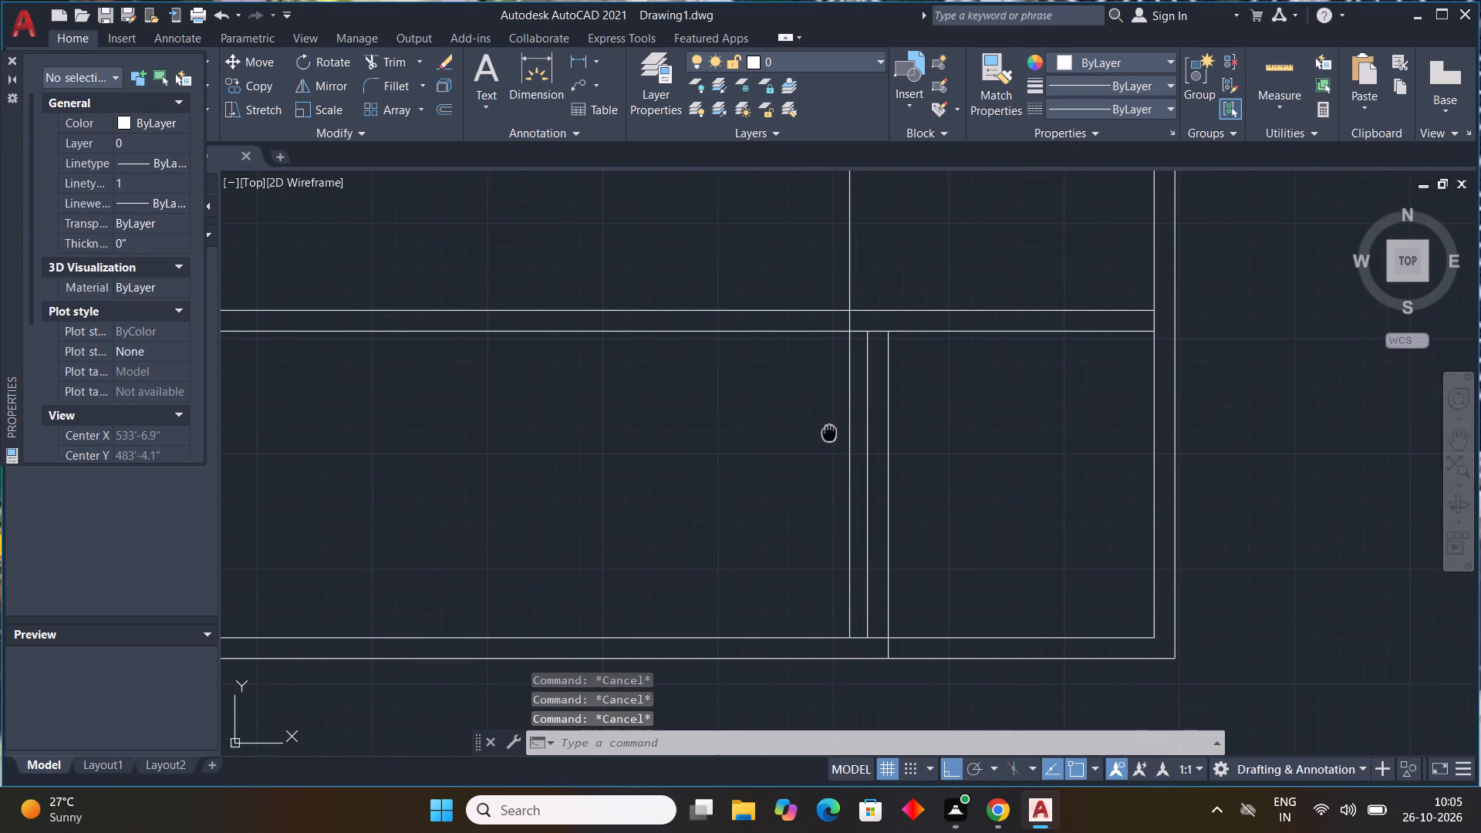
{"action": "key", "text": "t"}
{"action": "type", "text": "r"}
{"action": "key", "text": "space"}
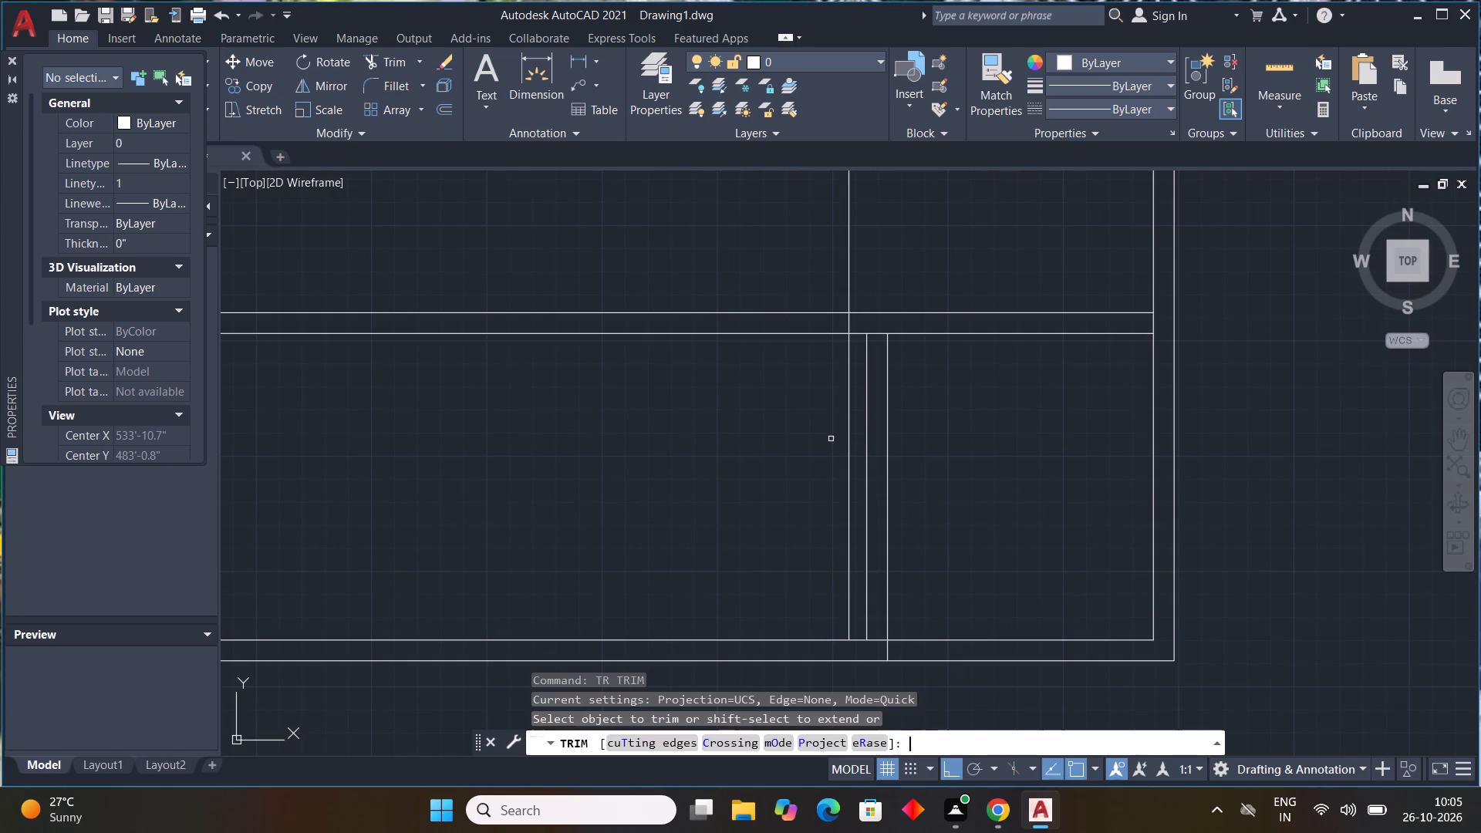
{"action": "left_click", "coordinate": [848, 451]}
{"action": "scroll", "coordinate": [922, 484], "scroll_direction": "down", "scroll_amount": 1}
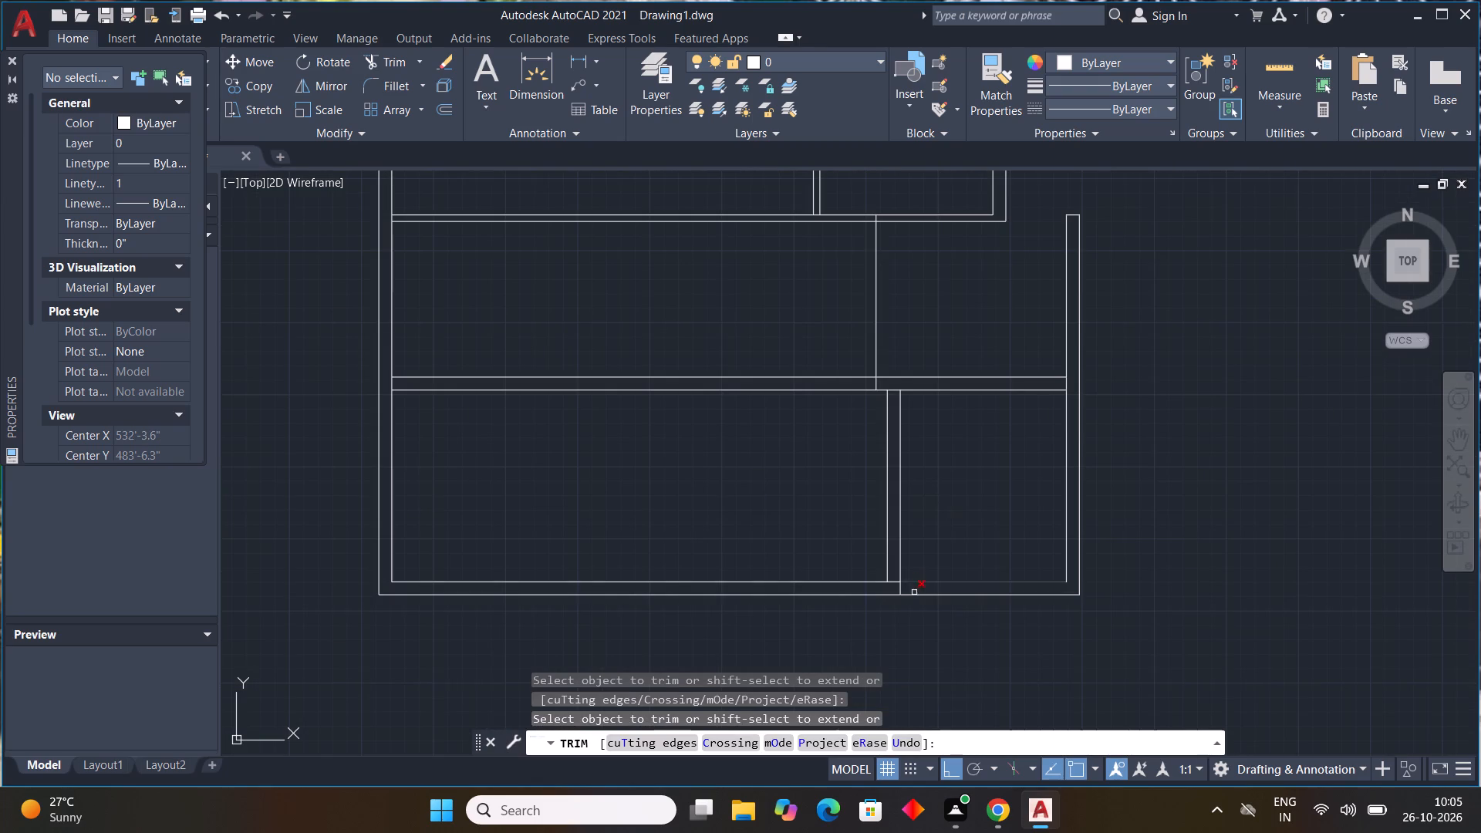
{"action": "left_click", "coordinate": [893, 580]}
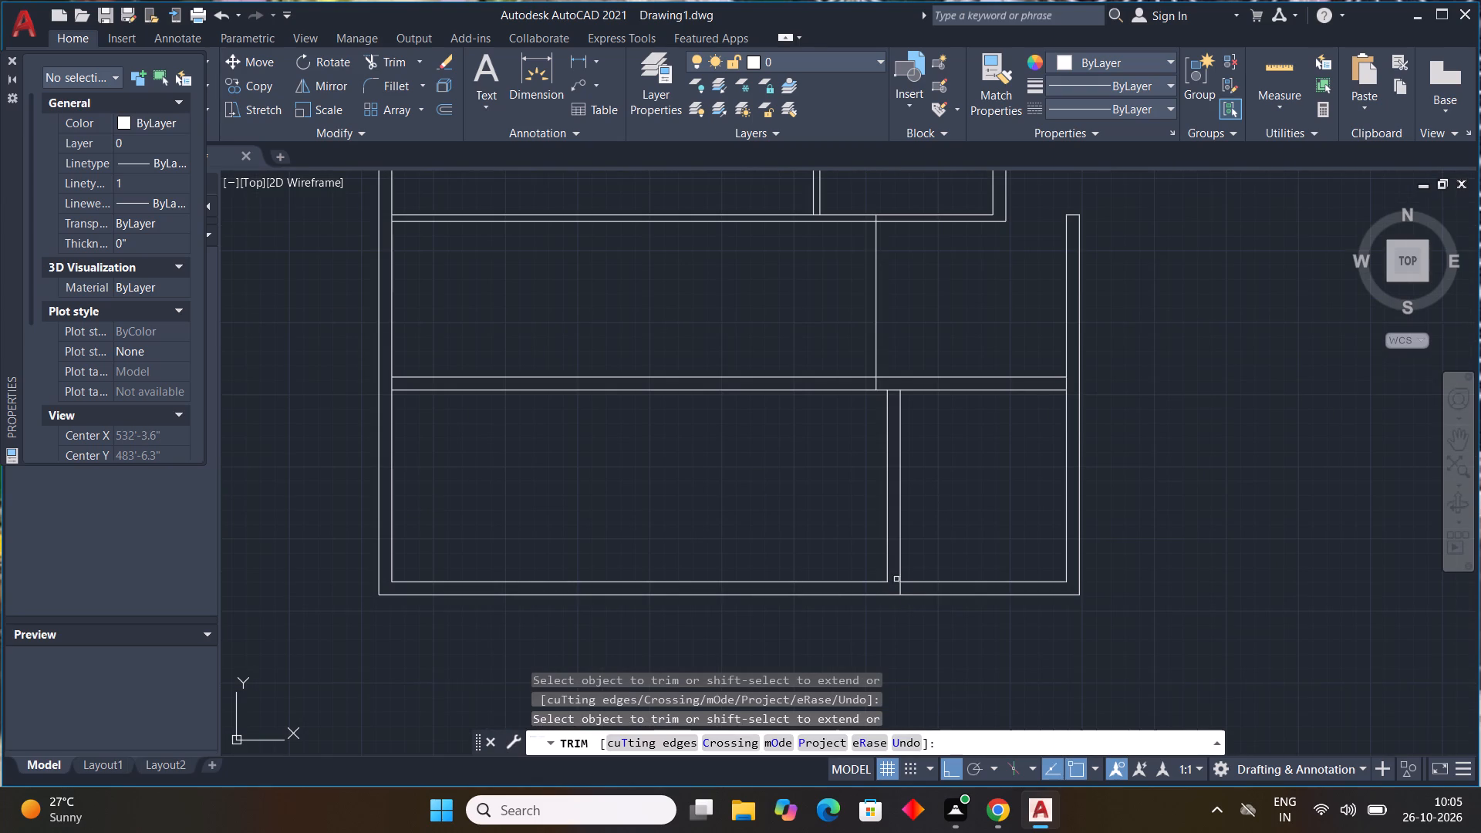
{"action": "key", "text": "Escape"}
{"action": "key", "text": "Escape"}
{"action": "key", "text": "Escape"}
{"action": "key", "text": "Escape"}
{"action": "key", "text": "Escape"}
{"action": "key", "text": "Escape"}
{"action": "key", "text": "Escape"}
{"action": "key", "text": "Escape"}
{"action": "key", "text": "Escape"}
{"action": "key", "text": "Escape"}
{"action": "key", "text": "Escape"}
{"action": "key", "text": "Escape"}
{"action": "key", "text": "Escape"}
{"action": "key", "text": "Escape"}
{"action": "key", "text": "Escape"}
{"action": "key", "text": "Escape"}
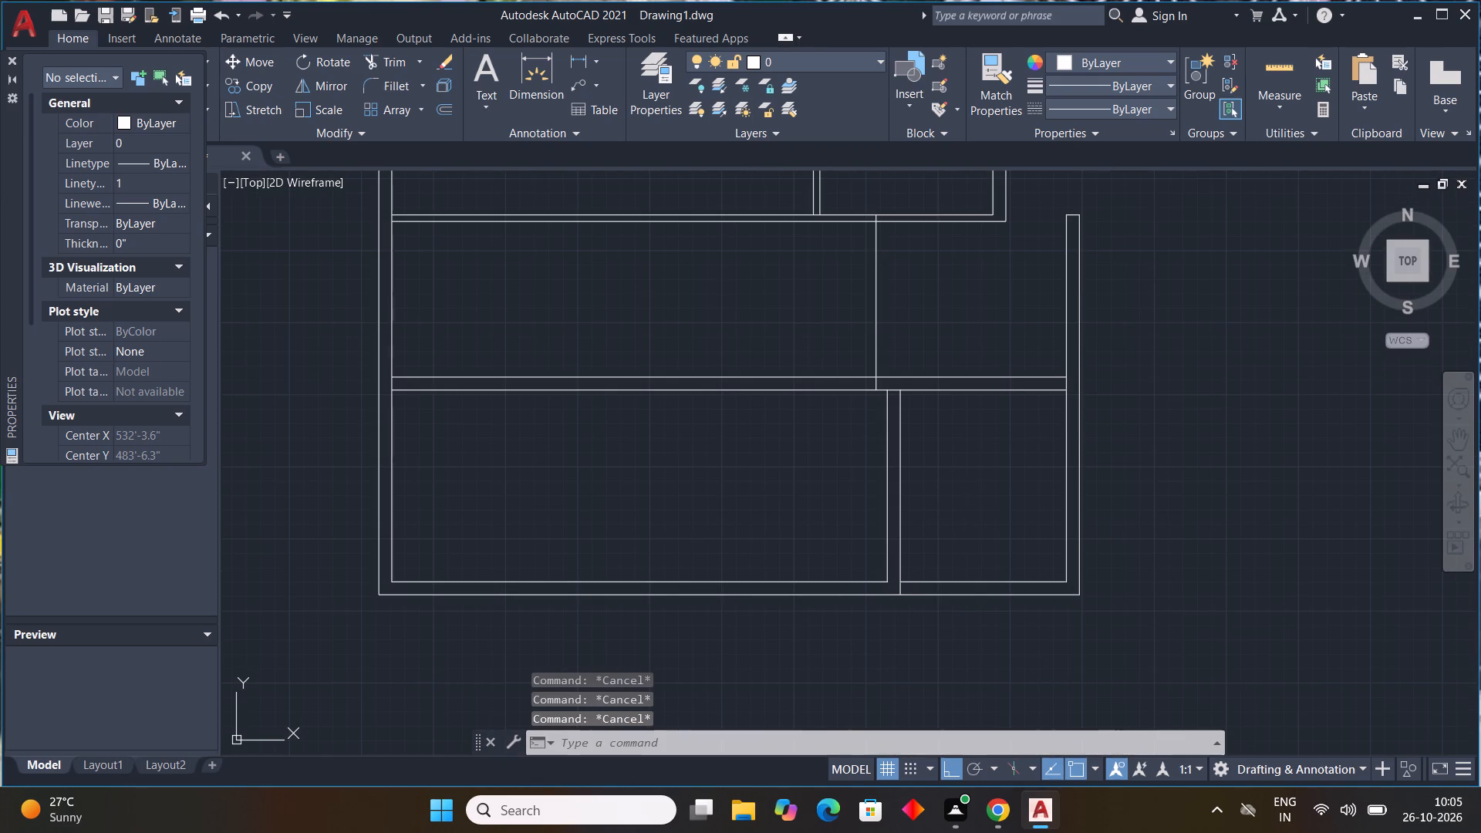
{"action": "key", "text": "Escape"}
{"action": "key", "text": "Escape"}
Offset the left line of the lower vertical wall 12' to the left.
{"action": "middle_click_drag", "start_coordinate": [1001, 467], "coordinate": [1002, 507]}
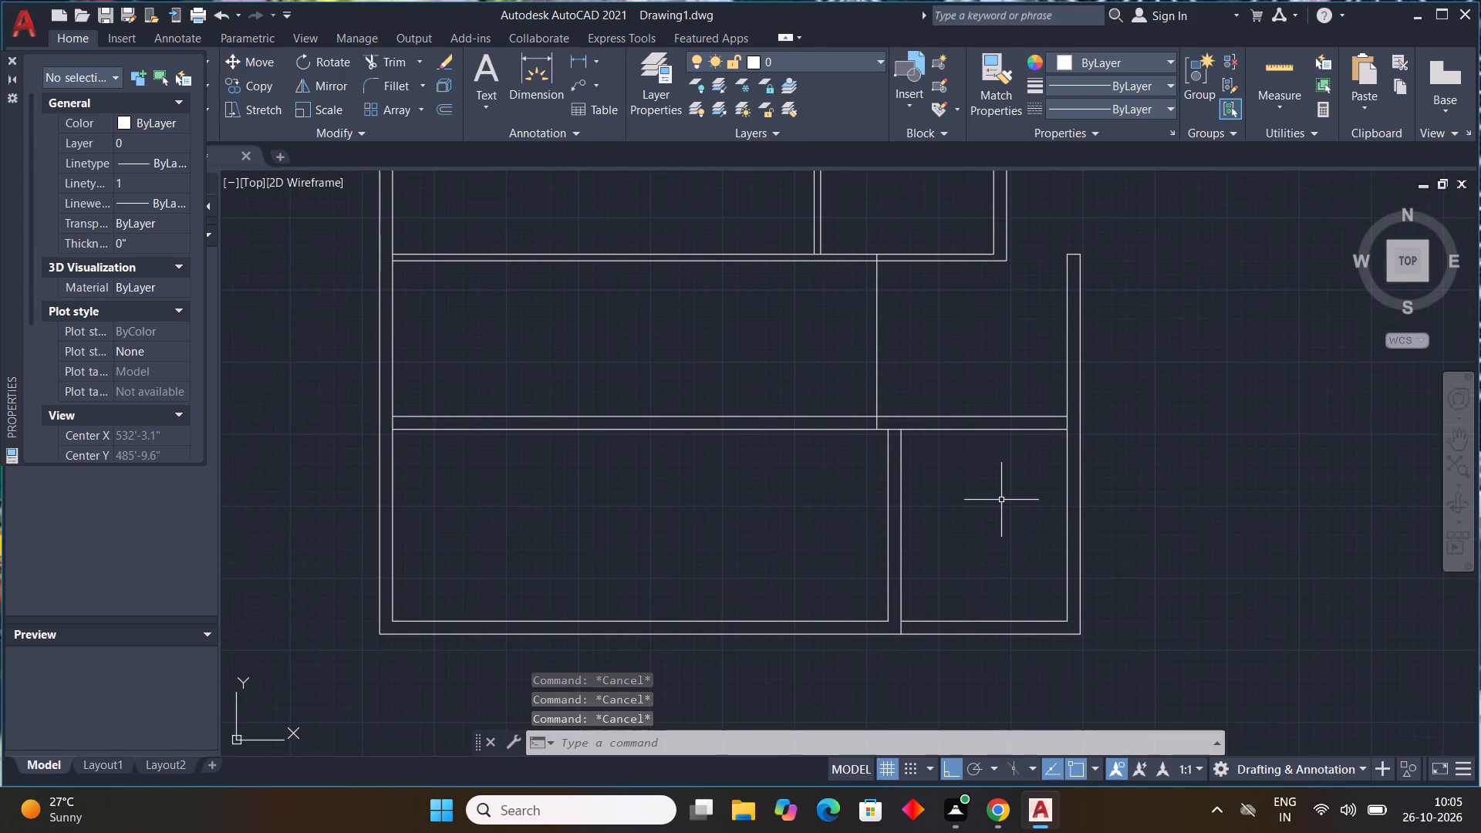
{"action": "middle_click_drag", "start_coordinate": [1001, 500], "coordinate": [1028, 479]}
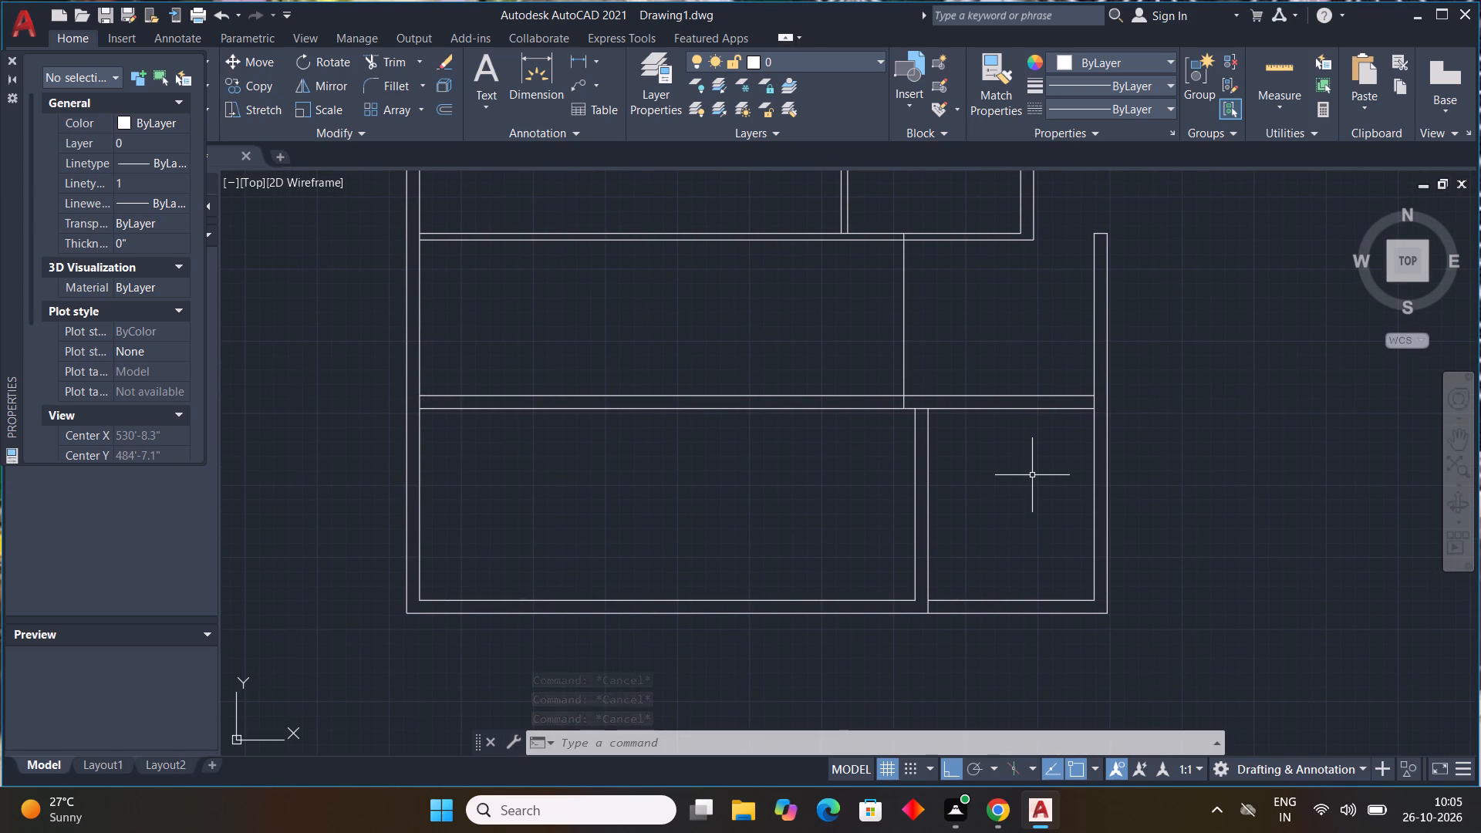
{"action": "scroll", "coordinate": [1032, 475], "scroll_direction": "down", "scroll_amount": 2}
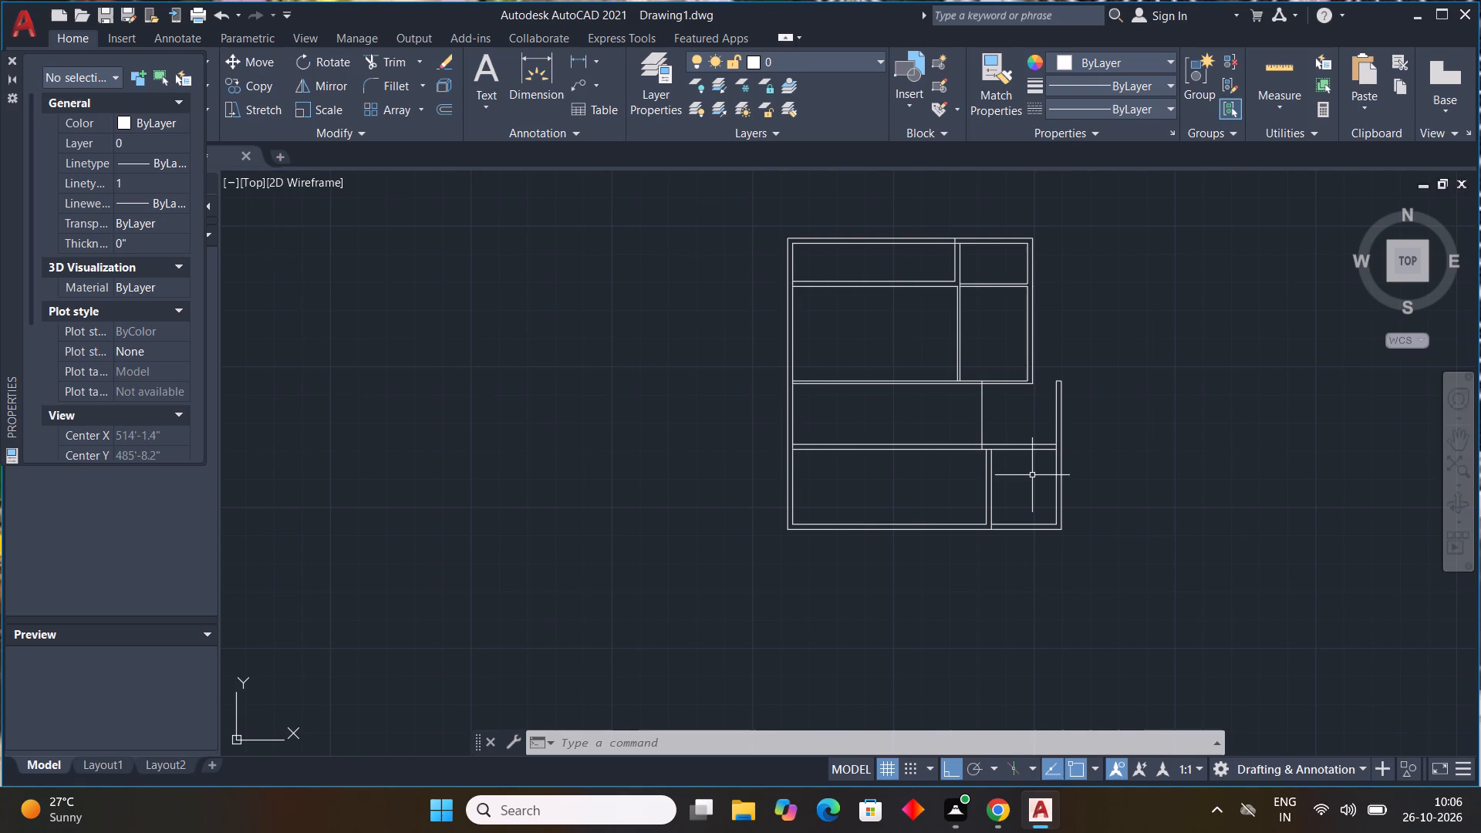
{"action": "key", "text": "Escape"}
{"action": "type", "text": "off"}
{"action": "key", "text": "space"}
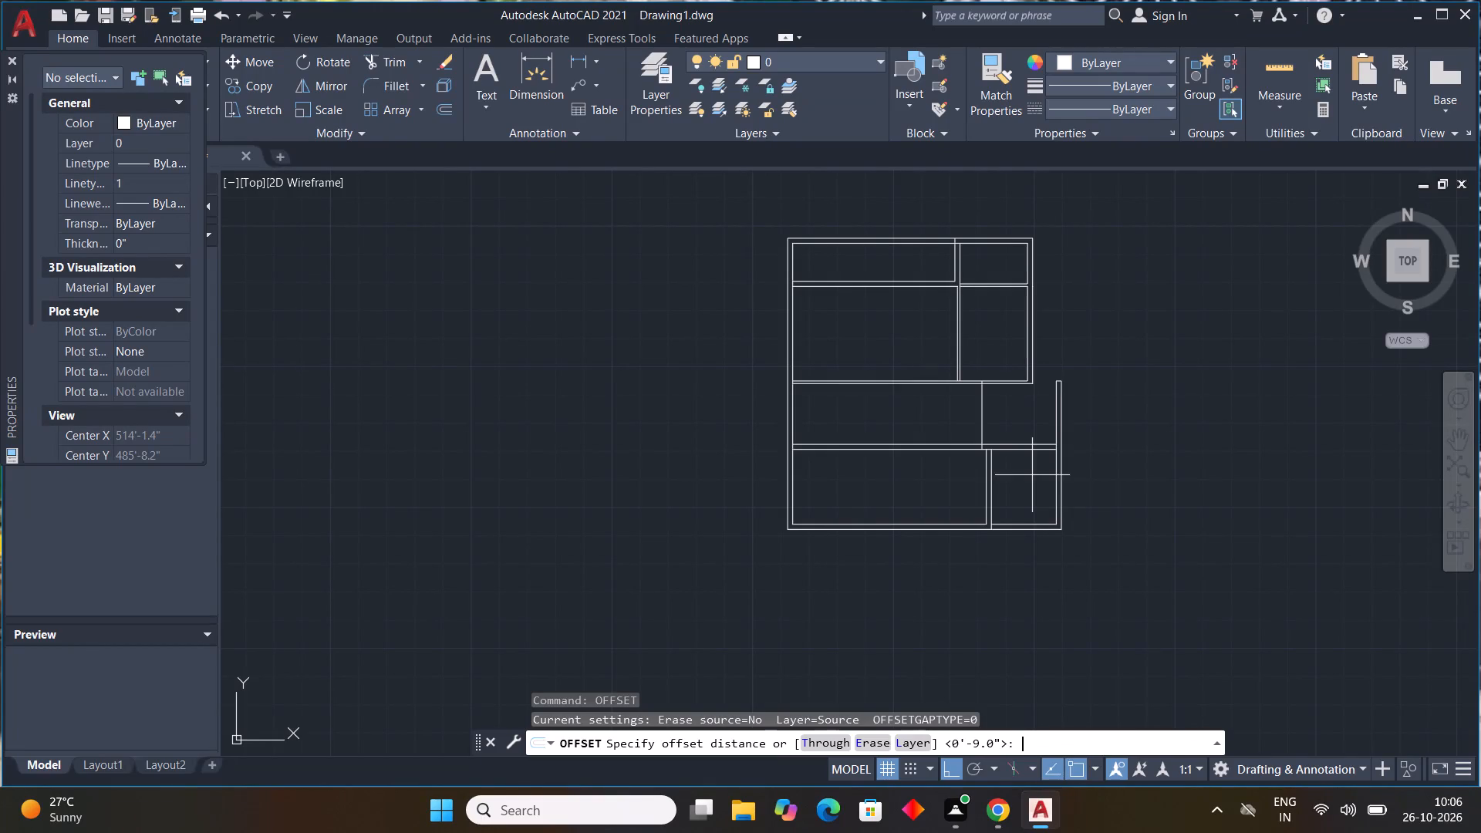
{"action": "type", "text": "12'"}
{"action": "key", "text": "Return"}
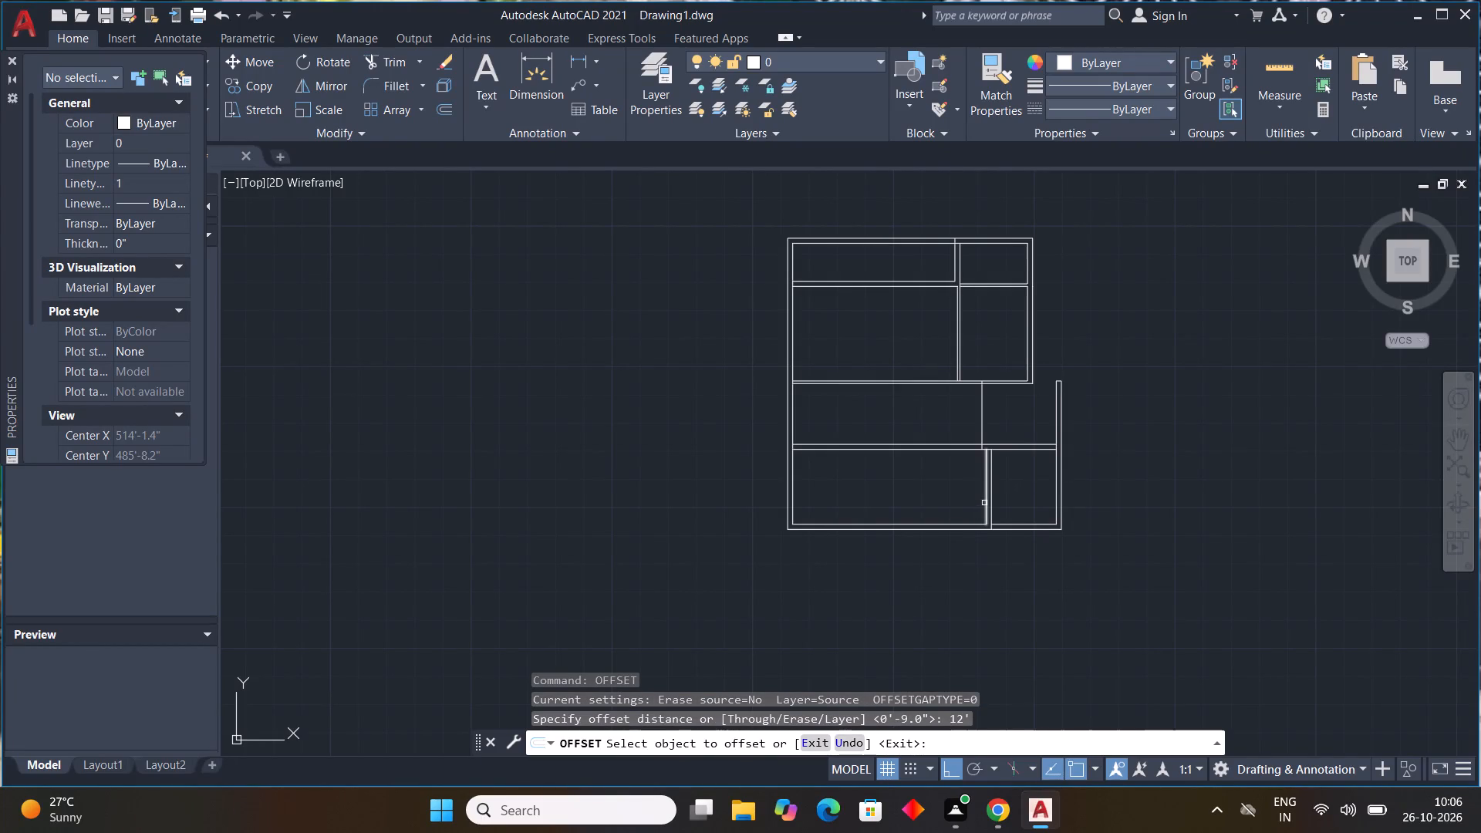
{"action": "left_click", "coordinate": [984, 503]}
{"action": "left_click", "coordinate": [890, 499]}
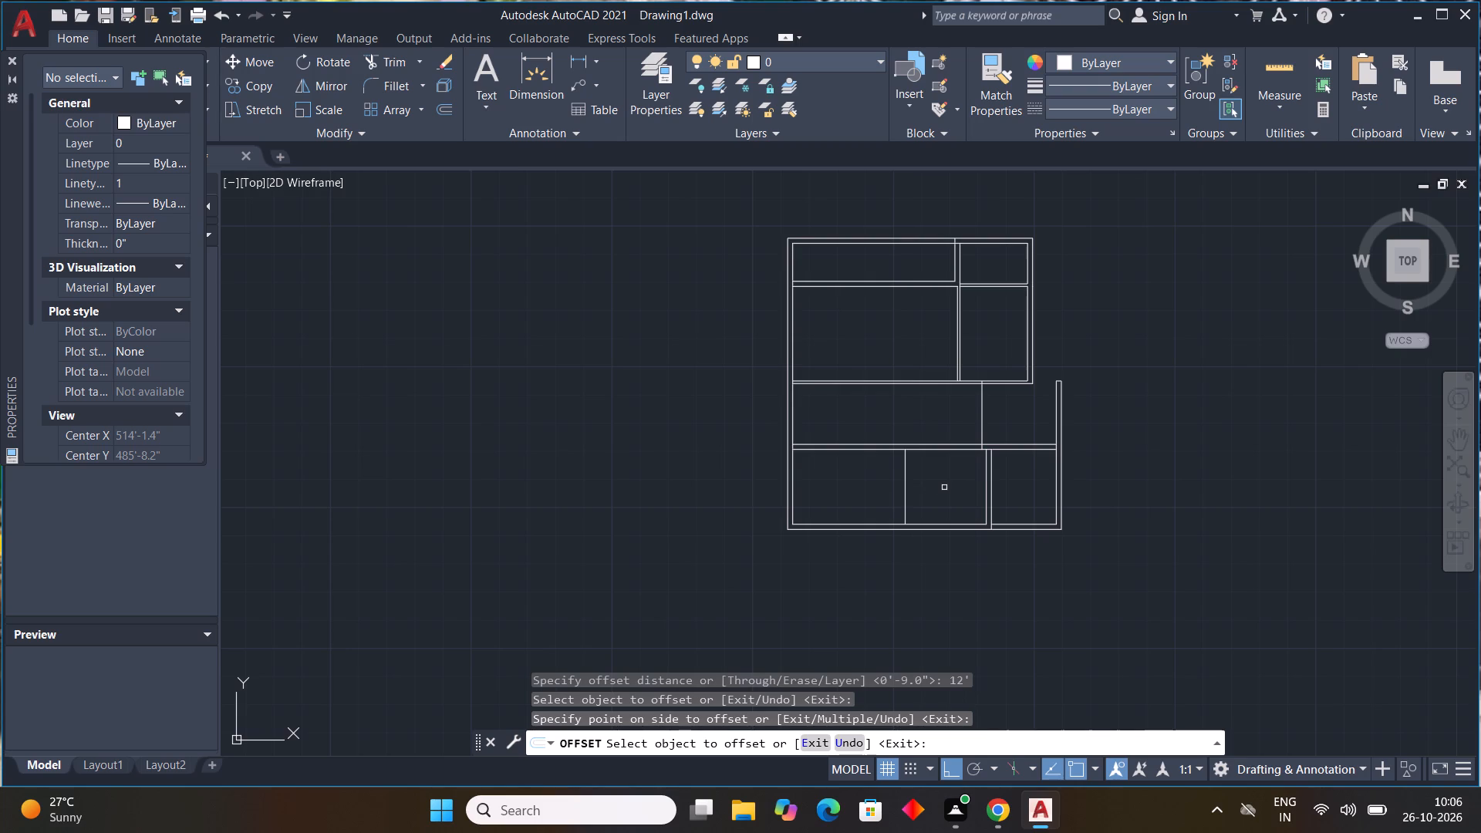
{"action": "key", "text": "Escape"}
Offset the new vertical line 9" to the left to form a second vertical wall in the lower area.
{"action": "key", "text": "space"}
{"action": "type", "text": "9\""}
{"action": "key", "text": "Return"}
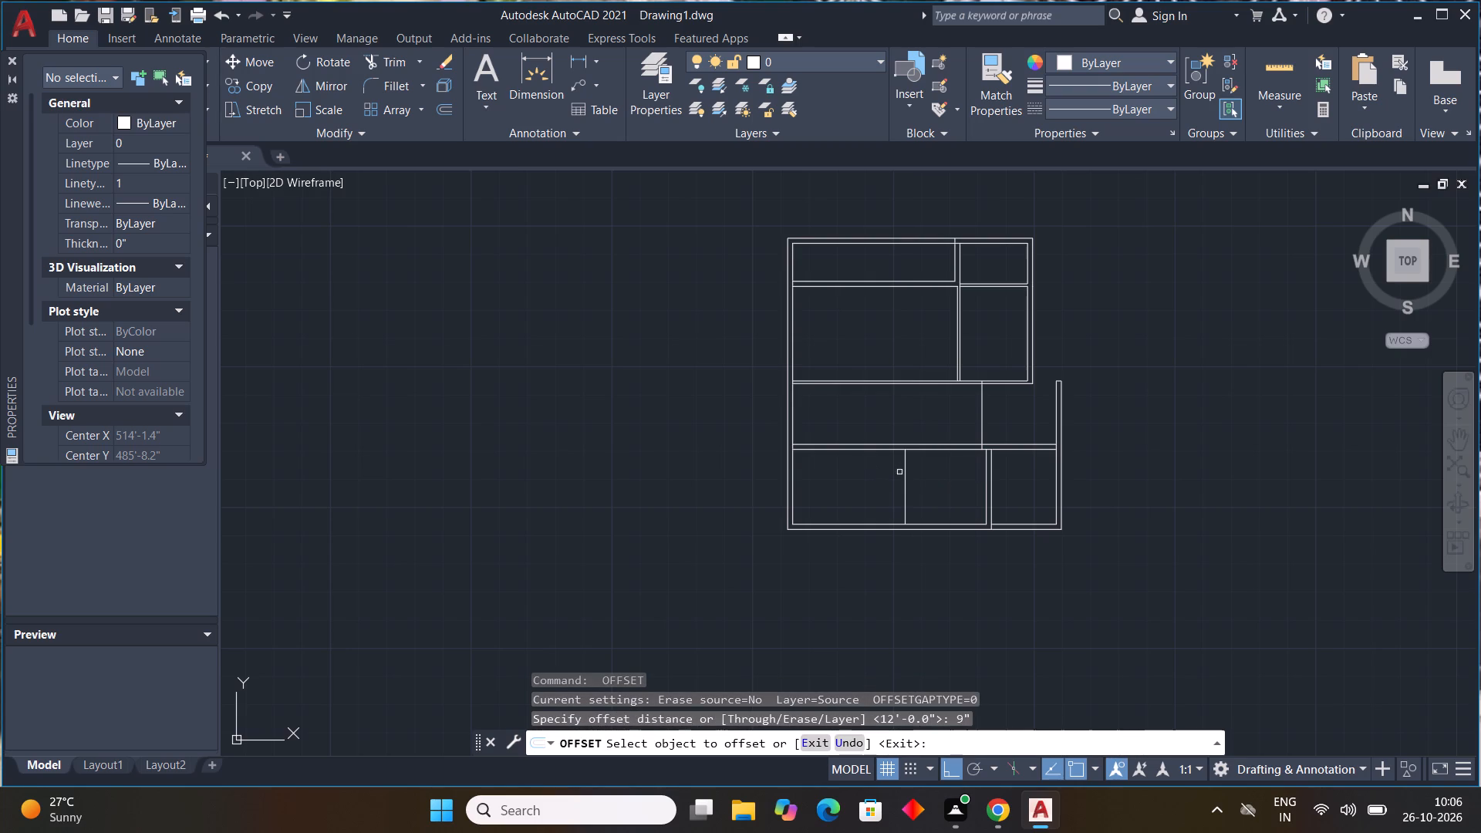
{"action": "left_click_drag", "start_coordinate": [904, 474], "coordinate": [894, 476]}
{"action": "left_click", "coordinate": [882, 484]}
{"action": "key", "text": "Escape"}
{"action": "key", "text": "Escape"}
{"action": "key", "text": "Escape"}
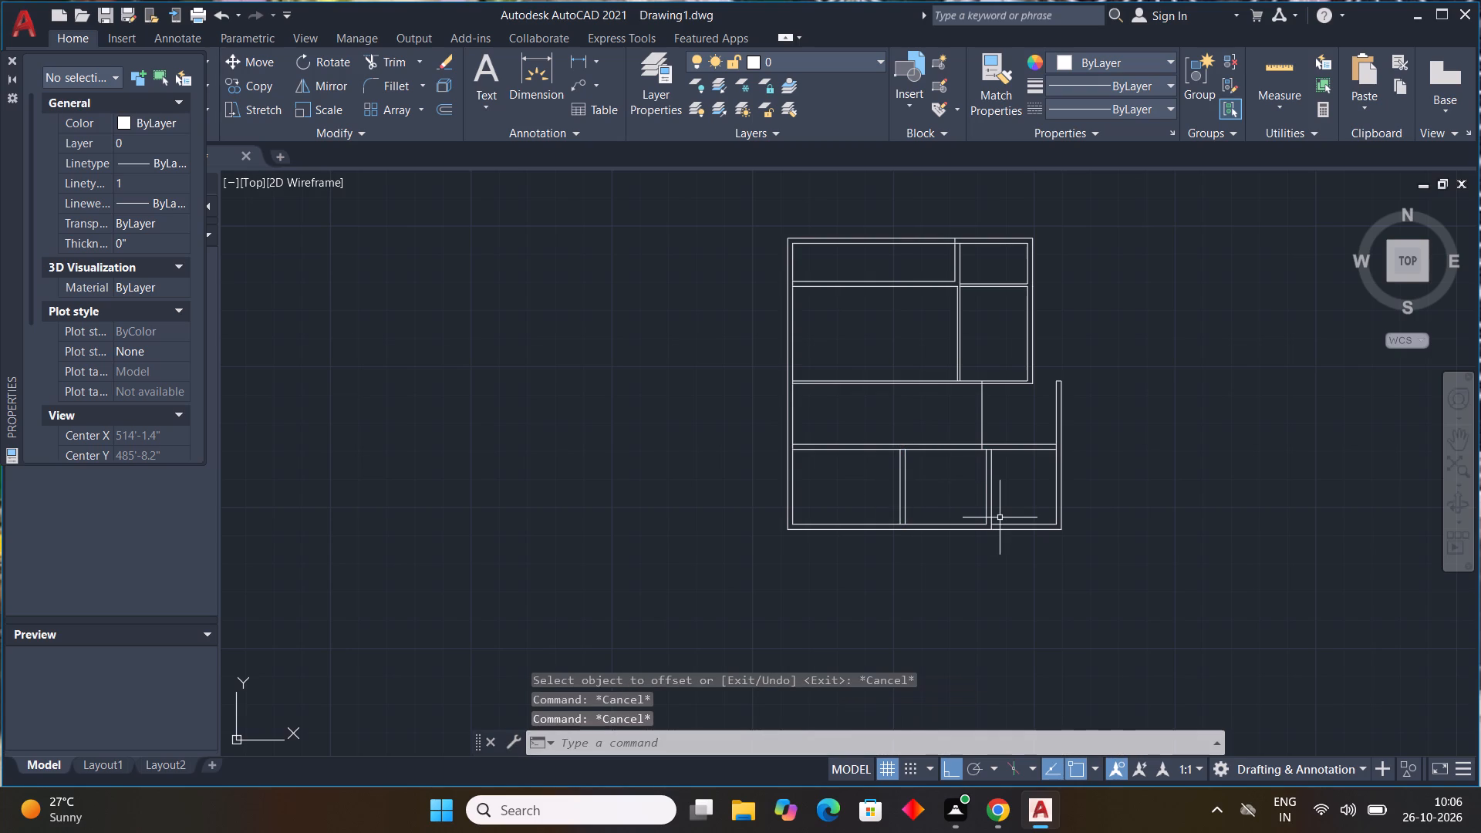
Offset the left line of the second vertical wall 12' to the left.
{"action": "key", "text": "space"}
{"action": "type", "text": "12"}
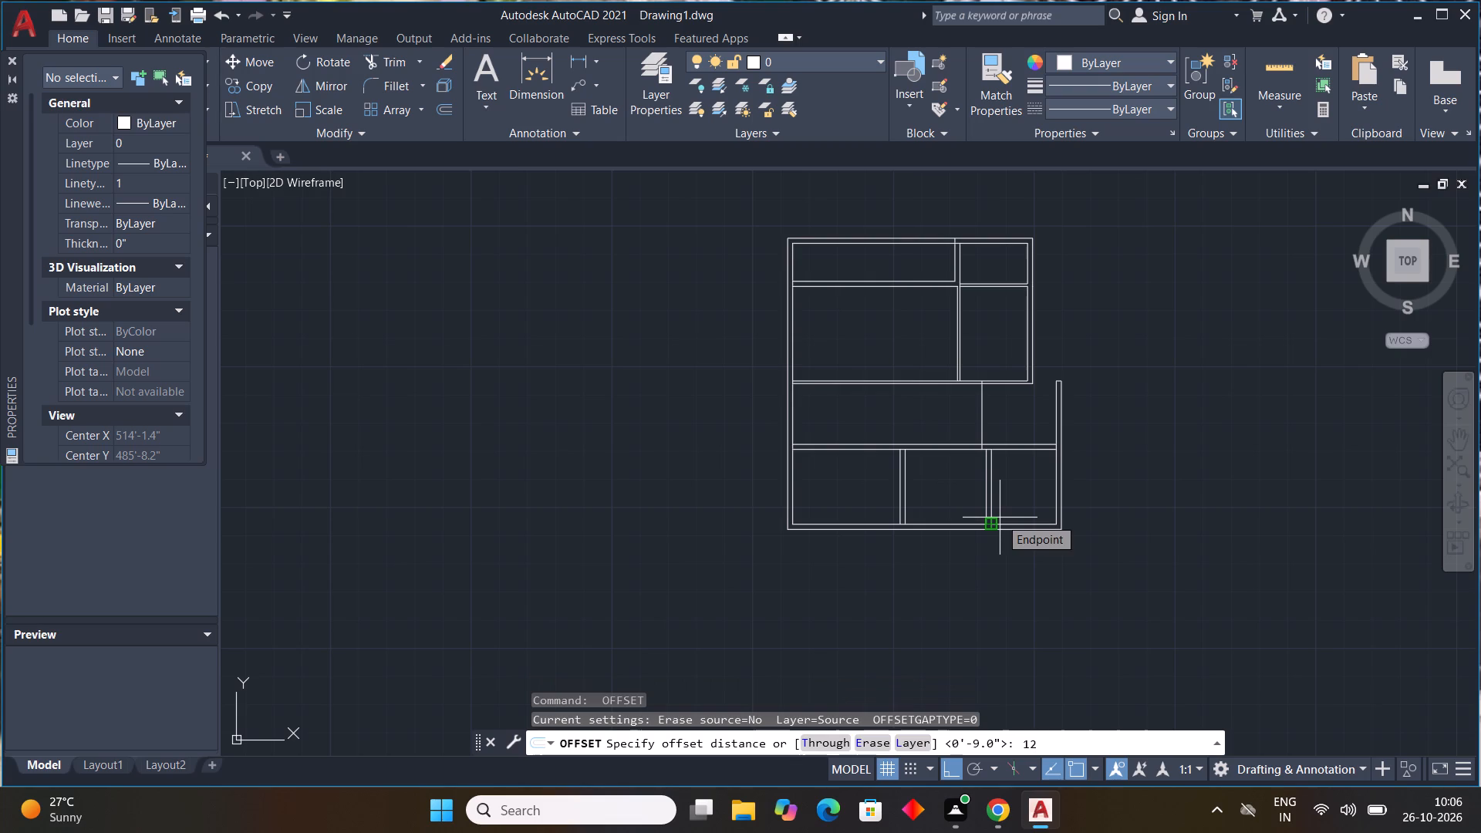
{"action": "key", "text": "apostrophe"}
{"action": "key", "text": "Return"}
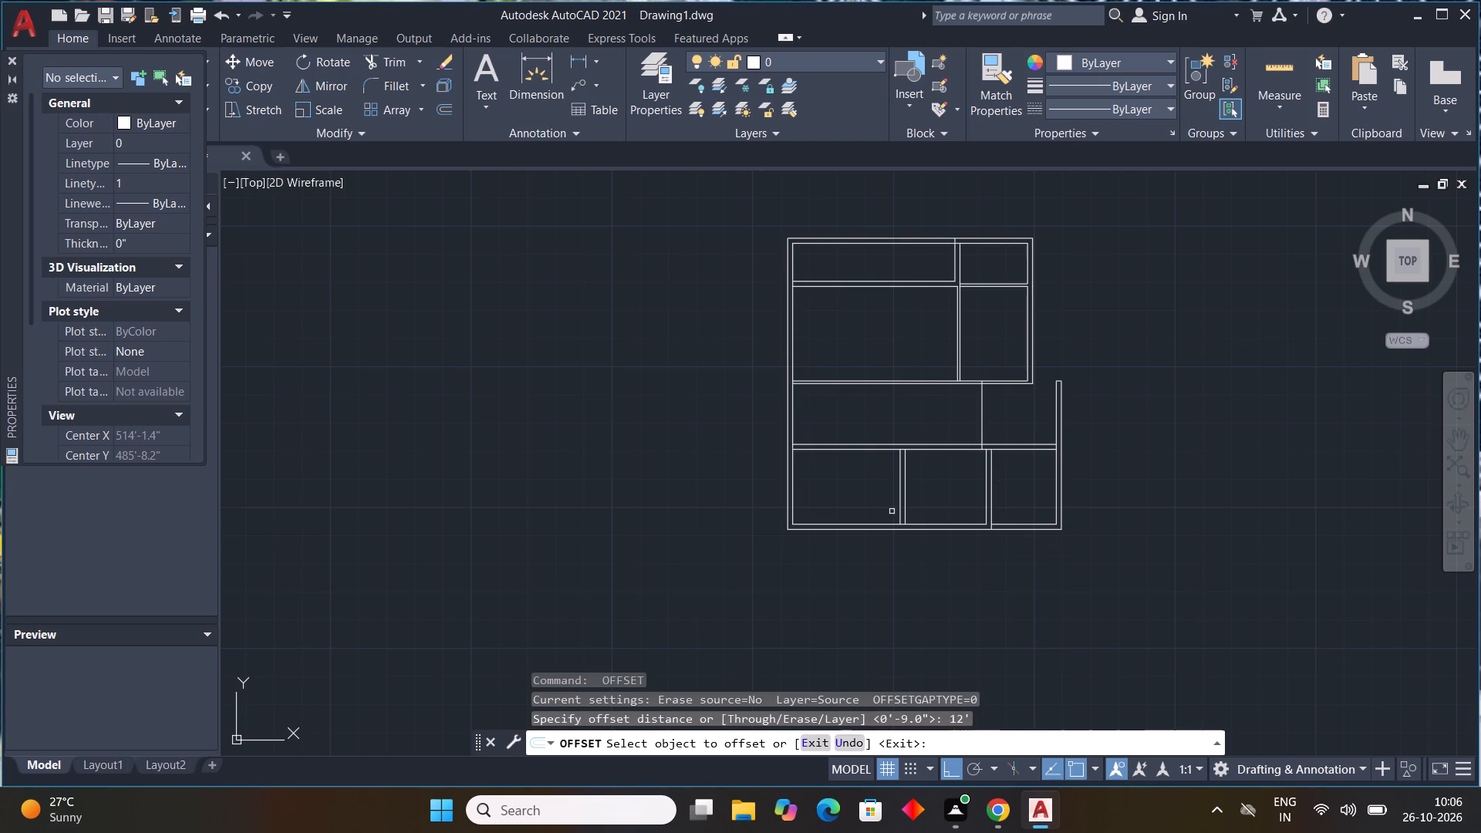
{"action": "left_click_drag", "start_coordinate": [900, 505], "coordinate": [892, 503]}
{"action": "left_click", "coordinate": [876, 503]}
{"action": "key", "text": "Escape"}
{"action": "key", "text": "Escape"}
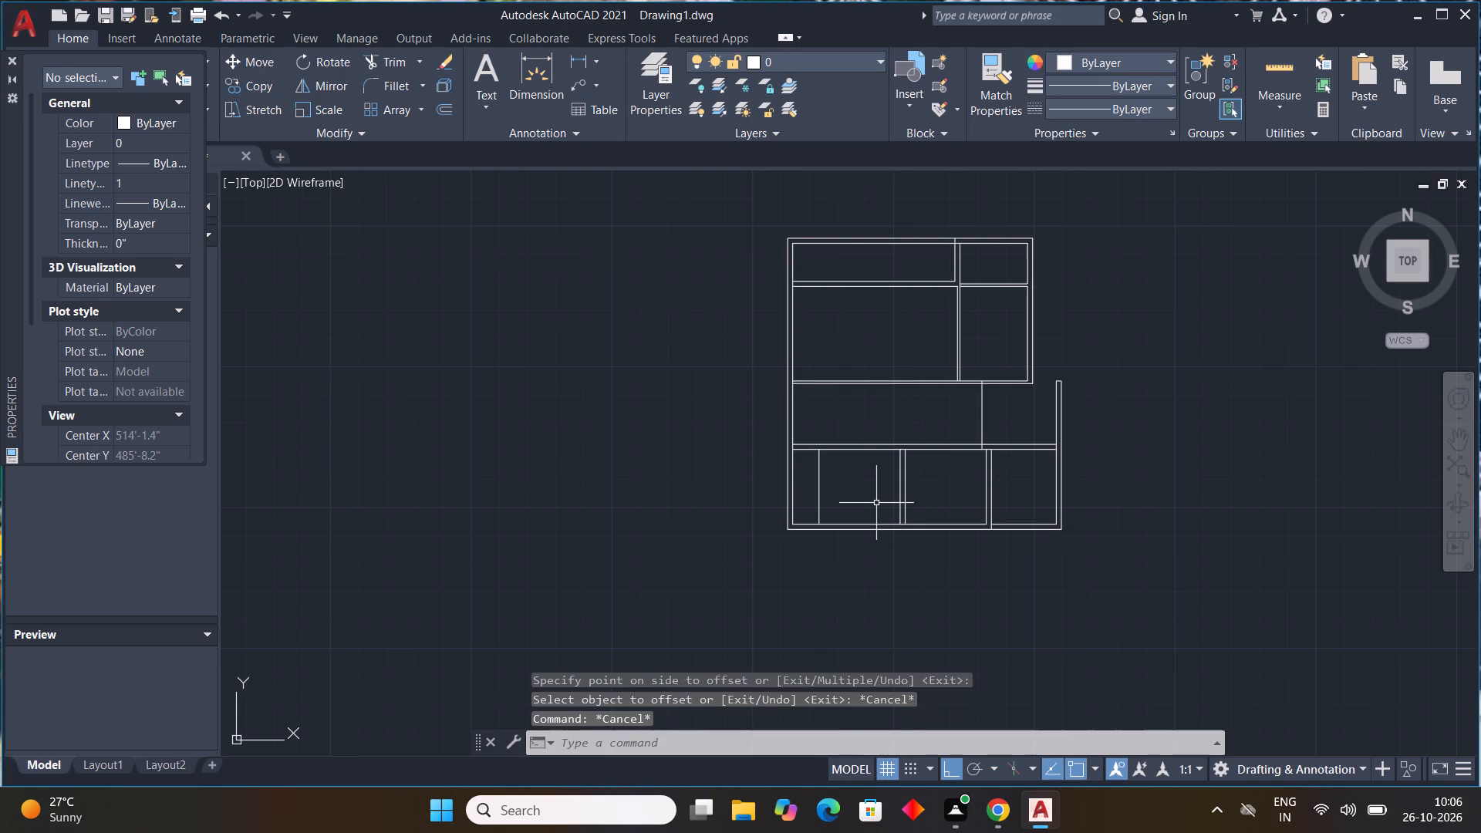
{"action": "key", "text": "Escape"}
Offset the newest vertical line 9" to the left to form a third vertical wall near the left outer wall.
{"action": "key", "text": "space"}
{"action": "type", "text": "9\""}
{"action": "key", "text": "Return"}
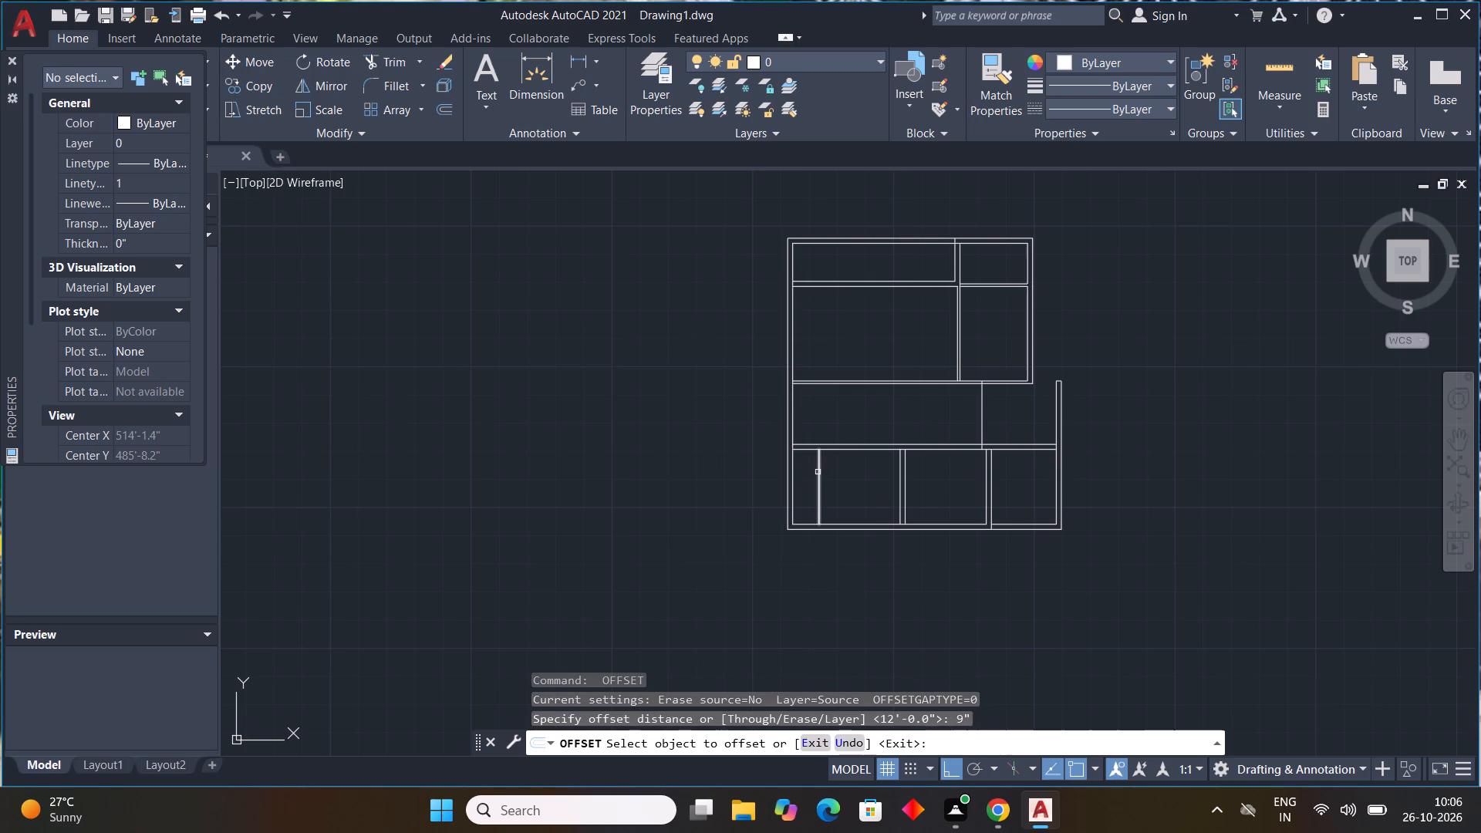
{"action": "left_click", "coordinate": [818, 472]}
{"action": "left_click", "coordinate": [808, 475]}
{"action": "middle_click_drag", "start_coordinate": [842, 470], "coordinate": [815, 497]}
{"action": "key", "text": "Escape"}
{"action": "key", "text": "Escape"}
{"action": "key", "text": "Escape"}
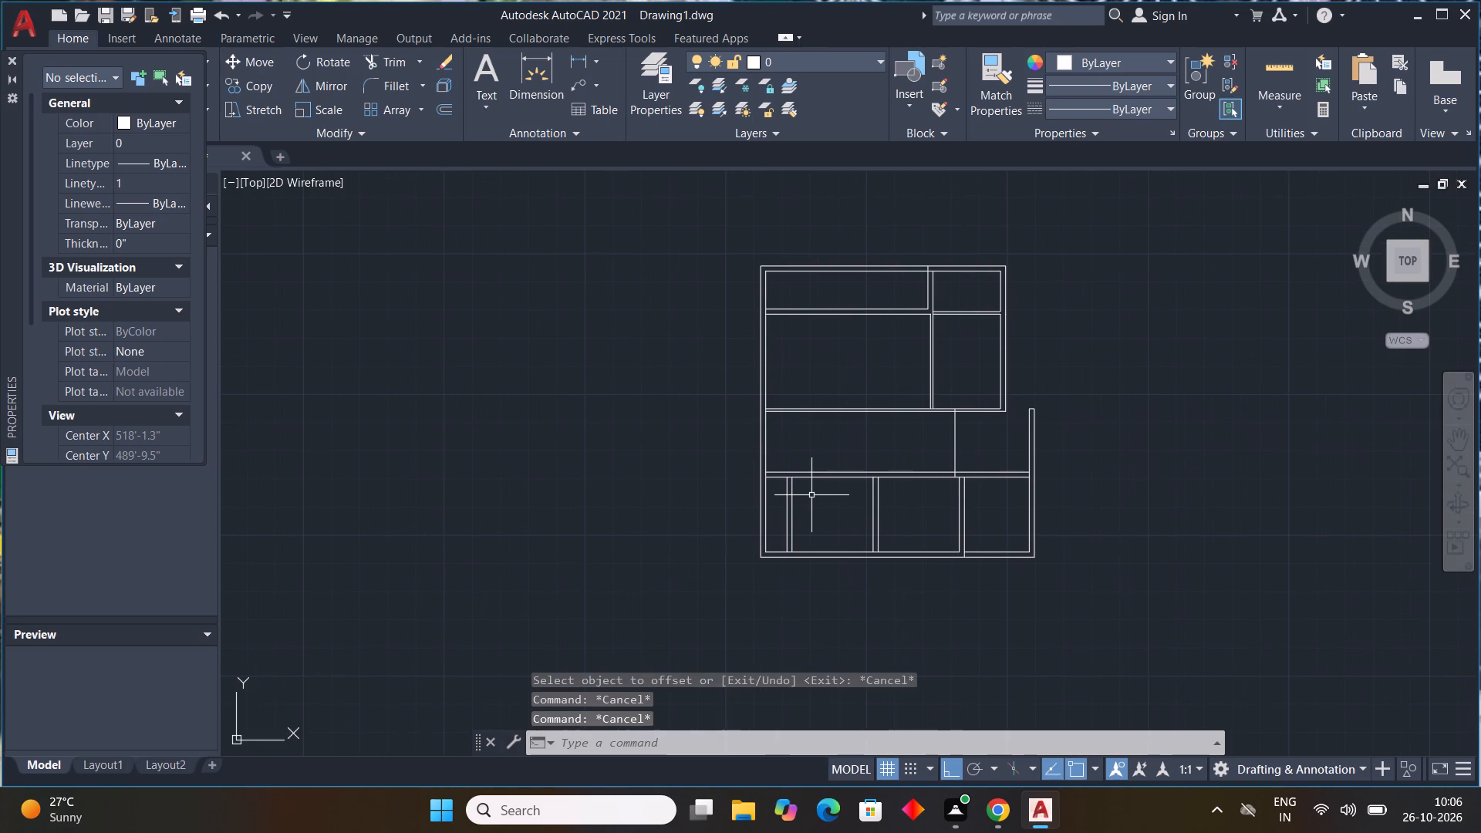
Stretch the upper end of the leftmost vertical wall's left line up to the lower line of the partition above the middle room.
{"action": "middle_click_drag", "start_coordinate": [810, 494], "coordinate": [811, 508]}
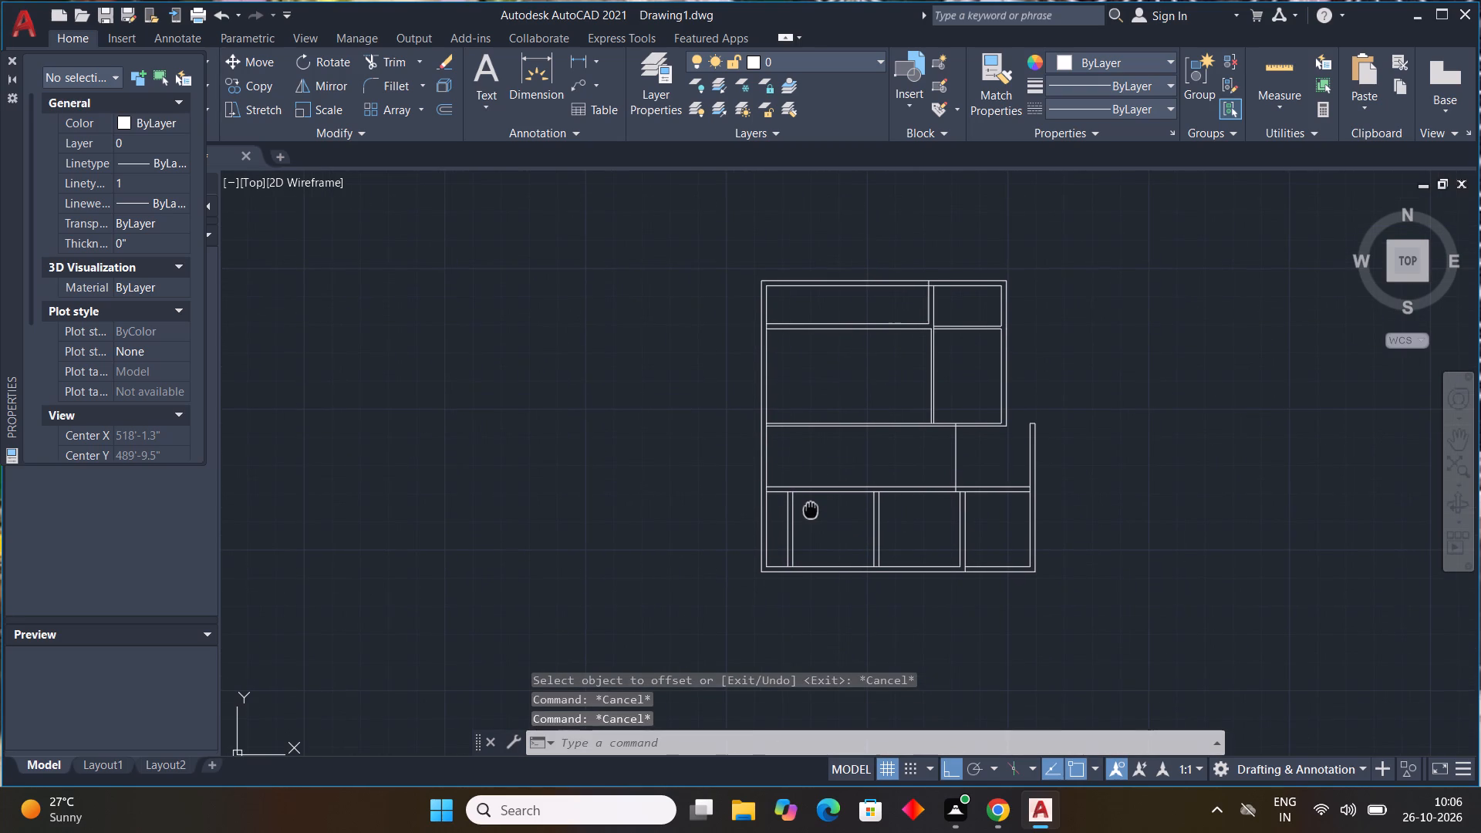
{"action": "middle_click_drag", "start_coordinate": [811, 508], "coordinate": [805, 547]}
{"action": "middle_click", "coordinate": [805, 547]}
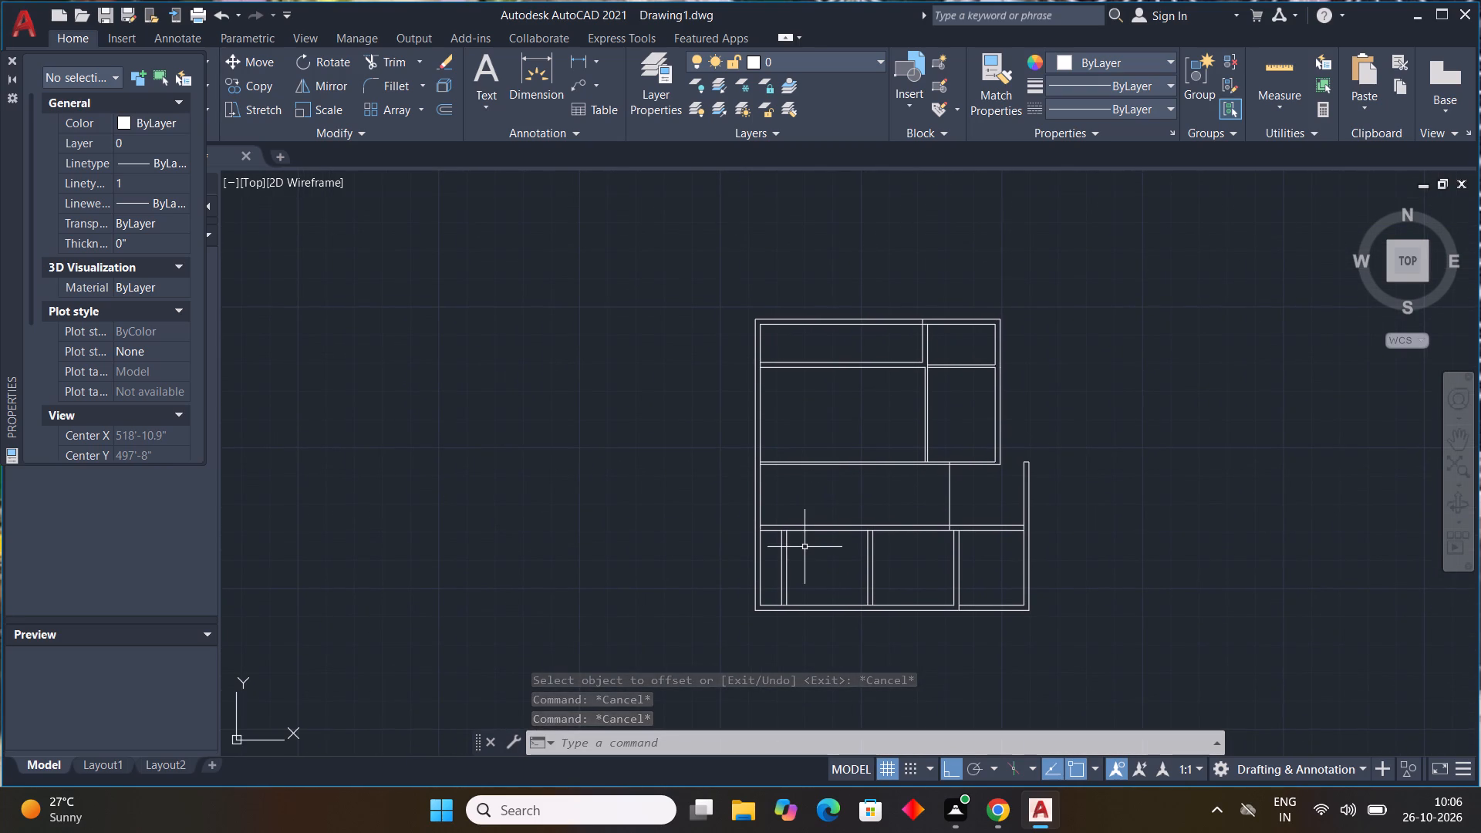
{"action": "scroll", "coordinate": [805, 545], "scroll_direction": "down", "scroll_amount": 1}
{"action": "scroll", "coordinate": [792, 535], "scroll_direction": "up", "scroll_amount": 4}
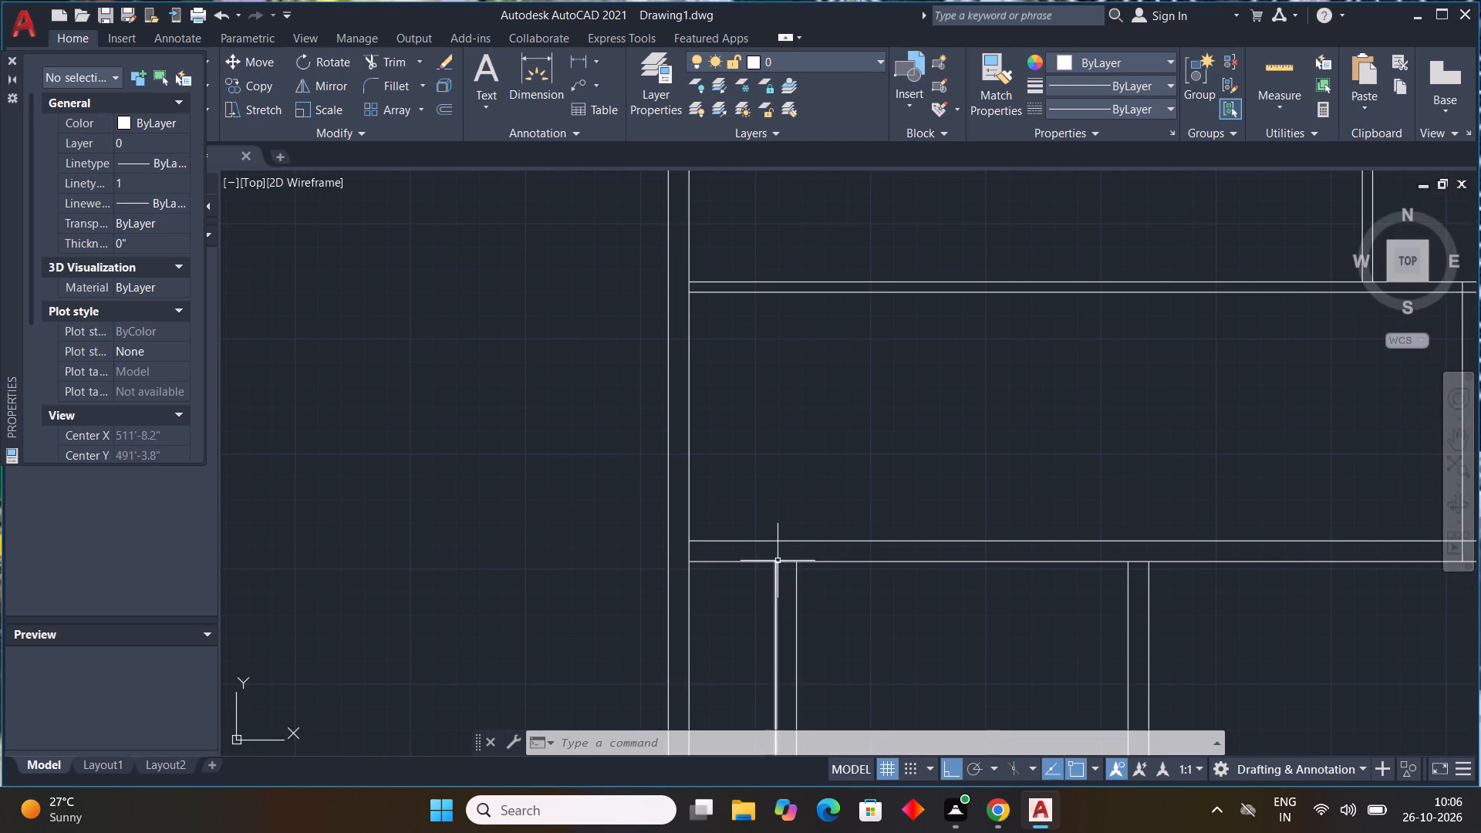
{"action": "left_click", "coordinate": [776, 565]}
{"action": "left_click_drag", "start_coordinate": [777, 559], "coordinate": [779, 546]}
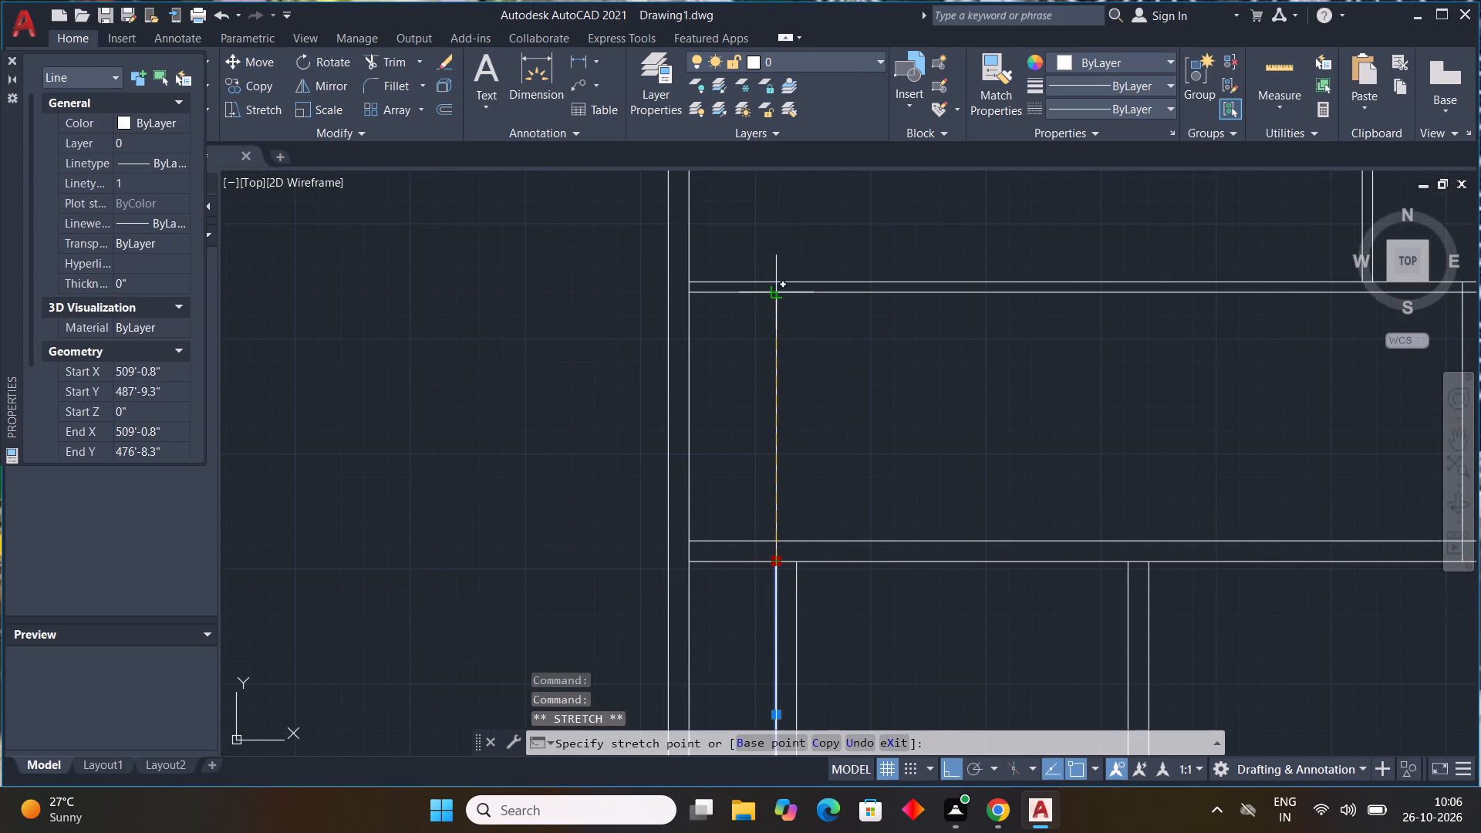
{"action": "left_click", "coordinate": [772, 291]}
Stretch the lower end of the same leftmost vertical line down to the bottom wall's outer line.
{"action": "middle_click_drag", "start_coordinate": [828, 346], "coordinate": [676, 413]}
{"action": "scroll", "coordinate": [821, 390], "scroll_direction": "down", "scroll_amount": 1}
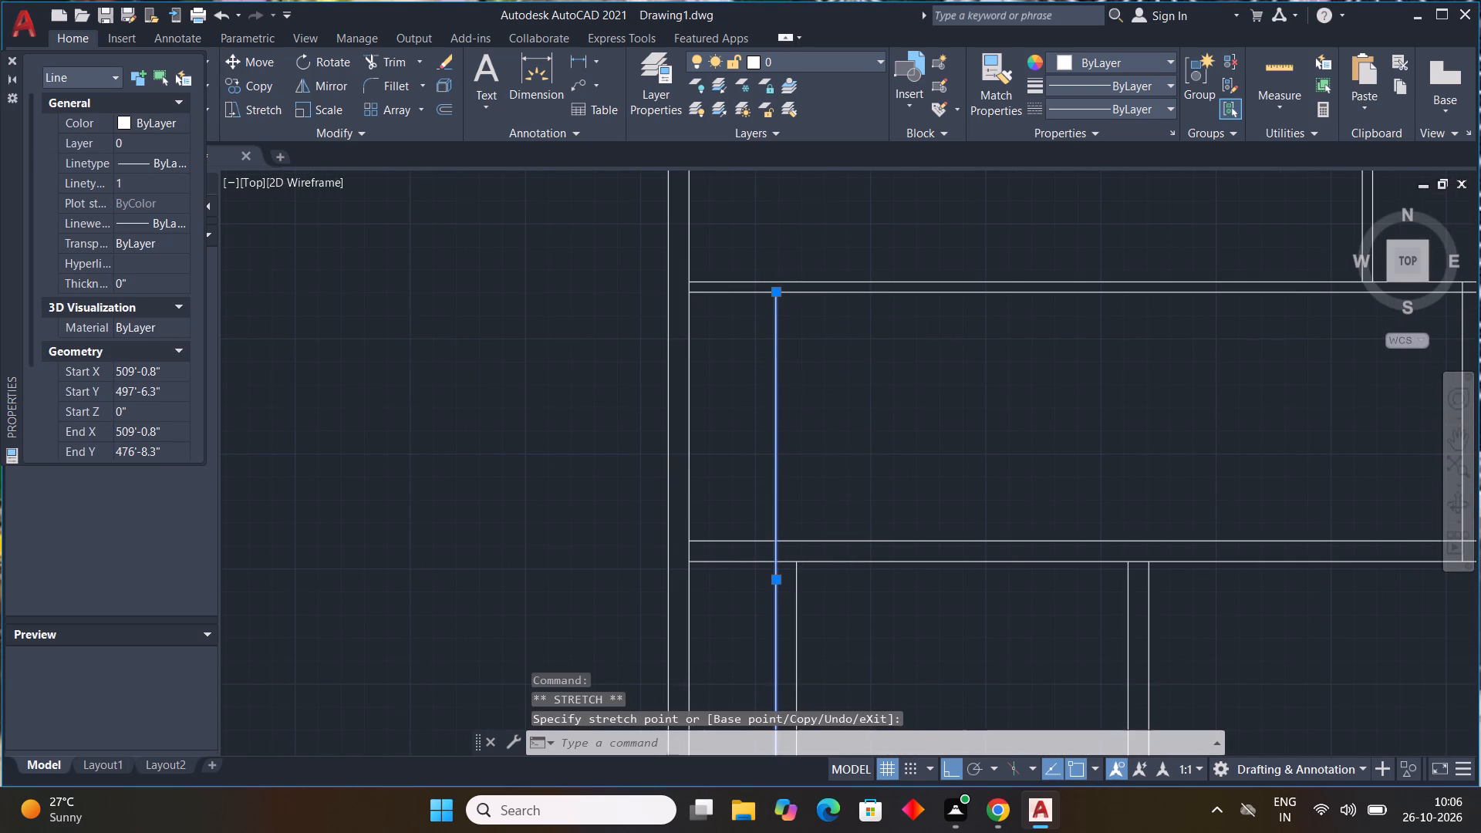
{"action": "middle_click_drag", "start_coordinate": [676, 413], "coordinate": [660, 414]}
{"action": "middle_click_drag", "start_coordinate": [944, 521], "coordinate": [794, 393]}
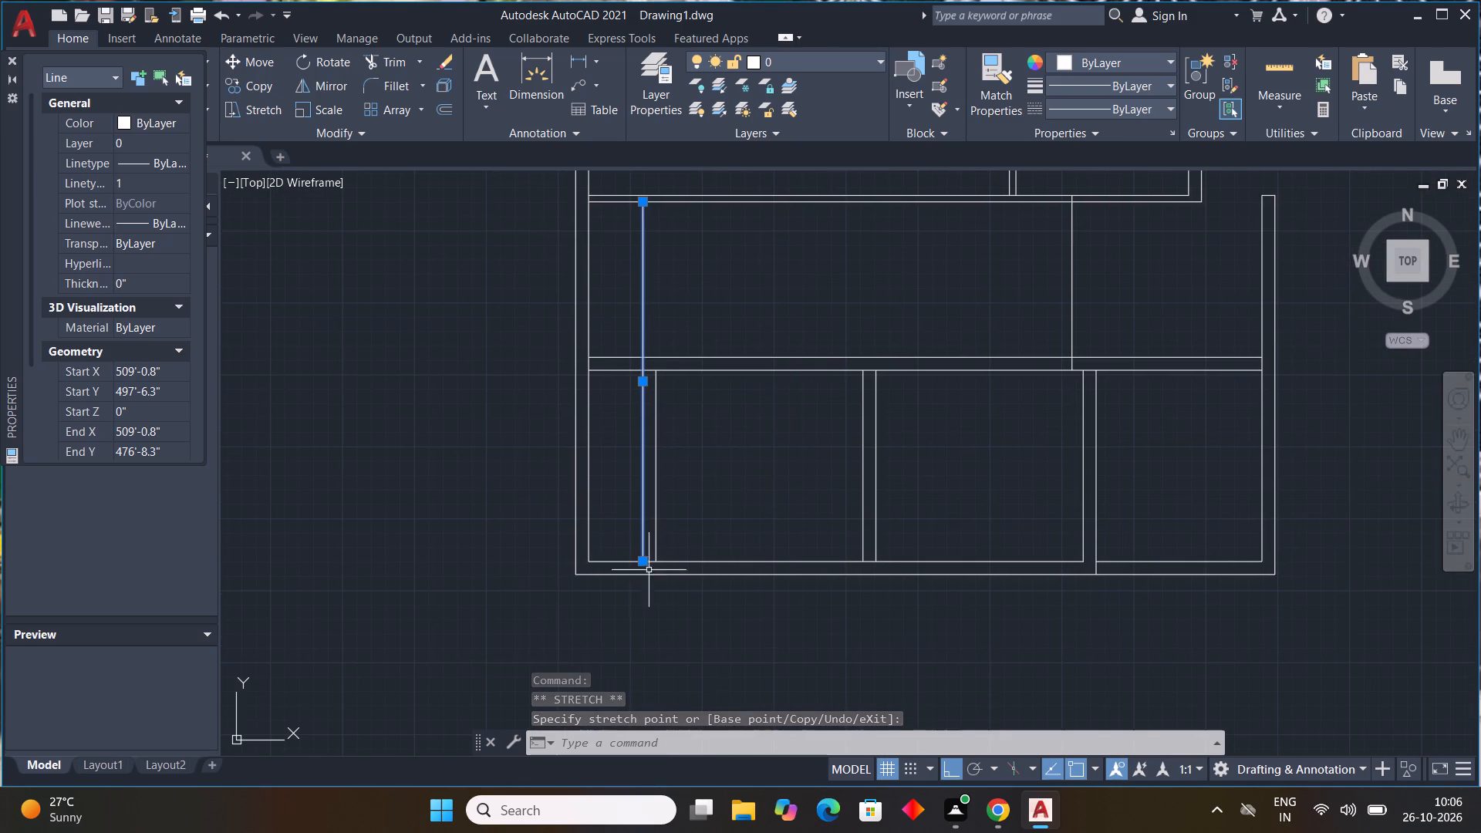
{"action": "left_click", "coordinate": [643, 561]}
{"action": "left_click", "coordinate": [639, 573]}
{"action": "key", "text": "Escape"}
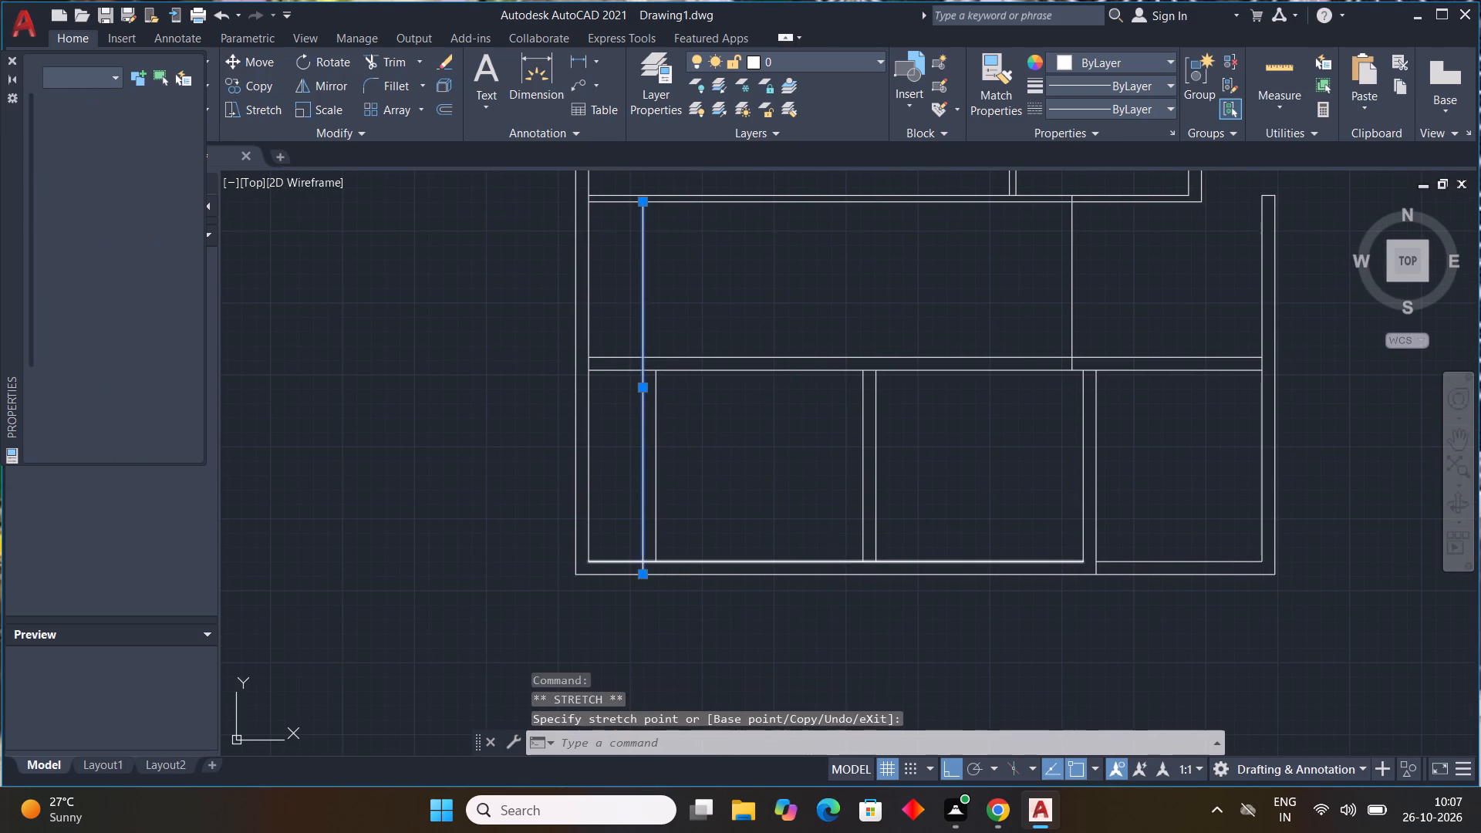
{"action": "key", "text": "Escape"}
{"action": "key", "text": "Escape"}
{"action": "key", "text": "Escape"}
{"action": "key", "text": "Escape"}
Stretch the upper end of the middle vertical wall's left line up to the upper line of the lower horizontal wall.
{"action": "scroll", "coordinate": [778, 509], "scroll_direction": "down", "scroll_amount": 1}
{"action": "middle_click_drag", "start_coordinate": [776, 513], "coordinate": [760, 575]}
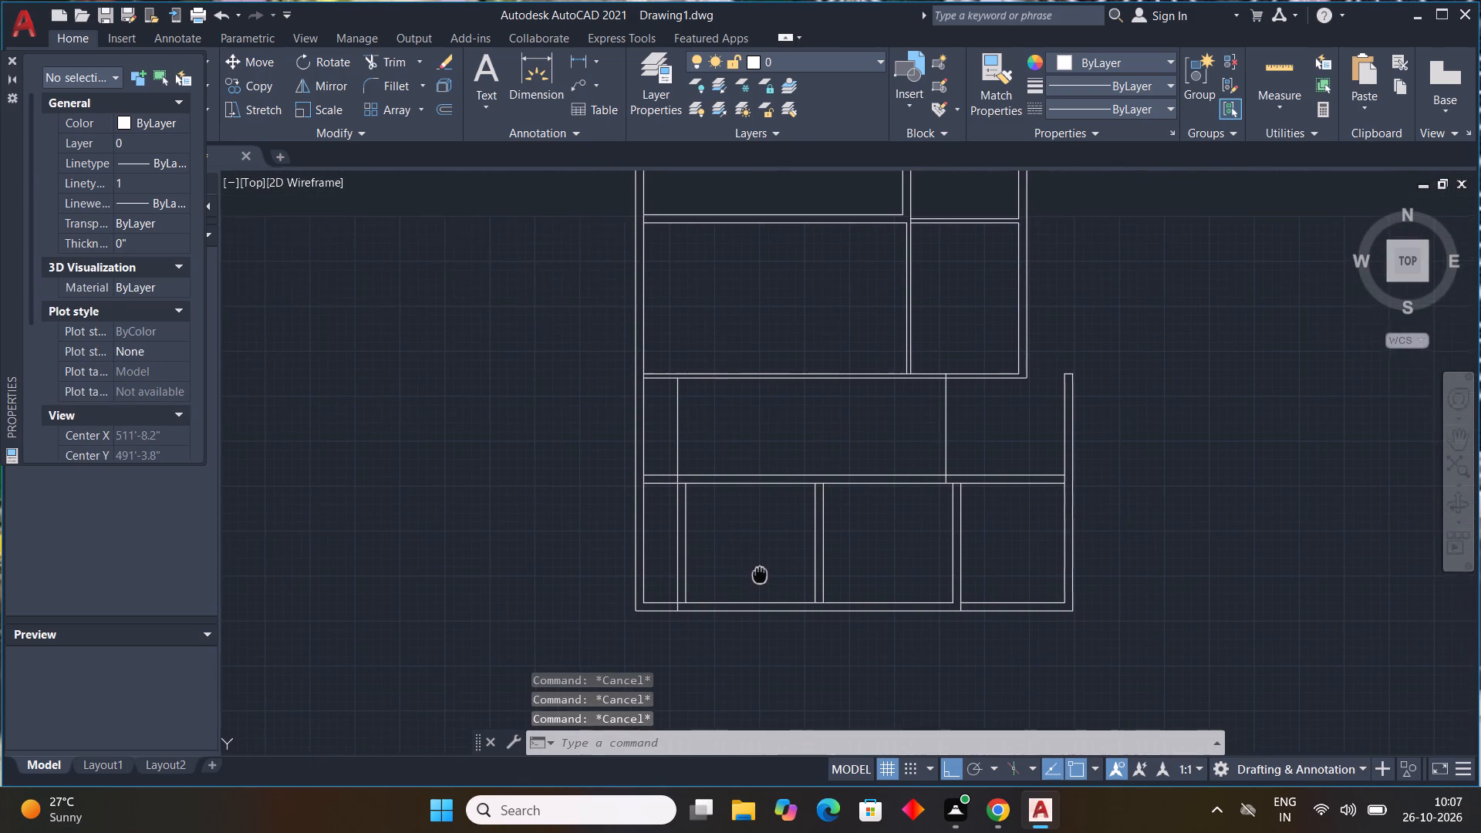
{"action": "middle_click_drag", "start_coordinate": [760, 575], "coordinate": [714, 625]}
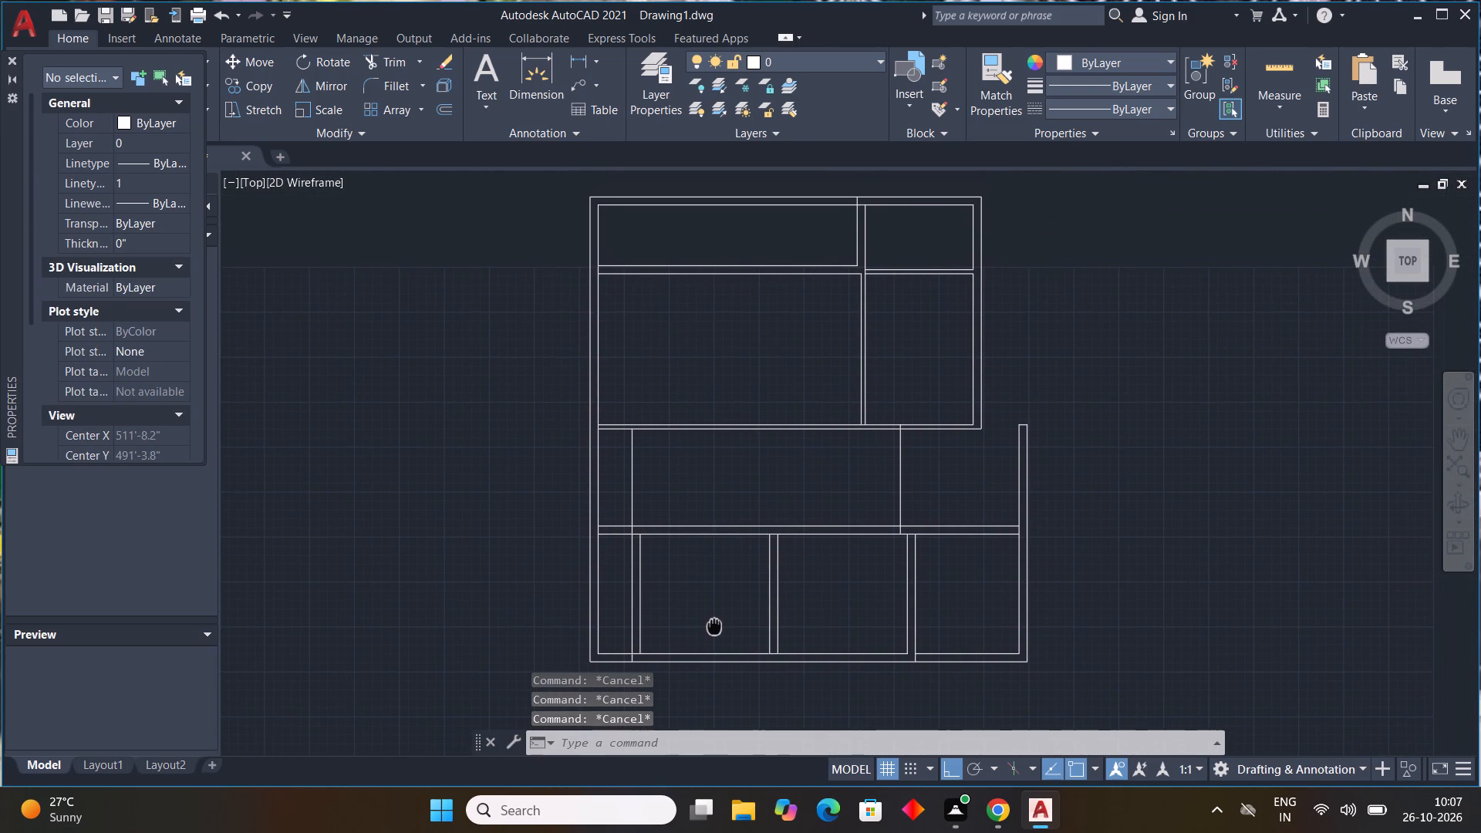
{"action": "middle_click_drag", "start_coordinate": [714, 625], "coordinate": [699, 631]}
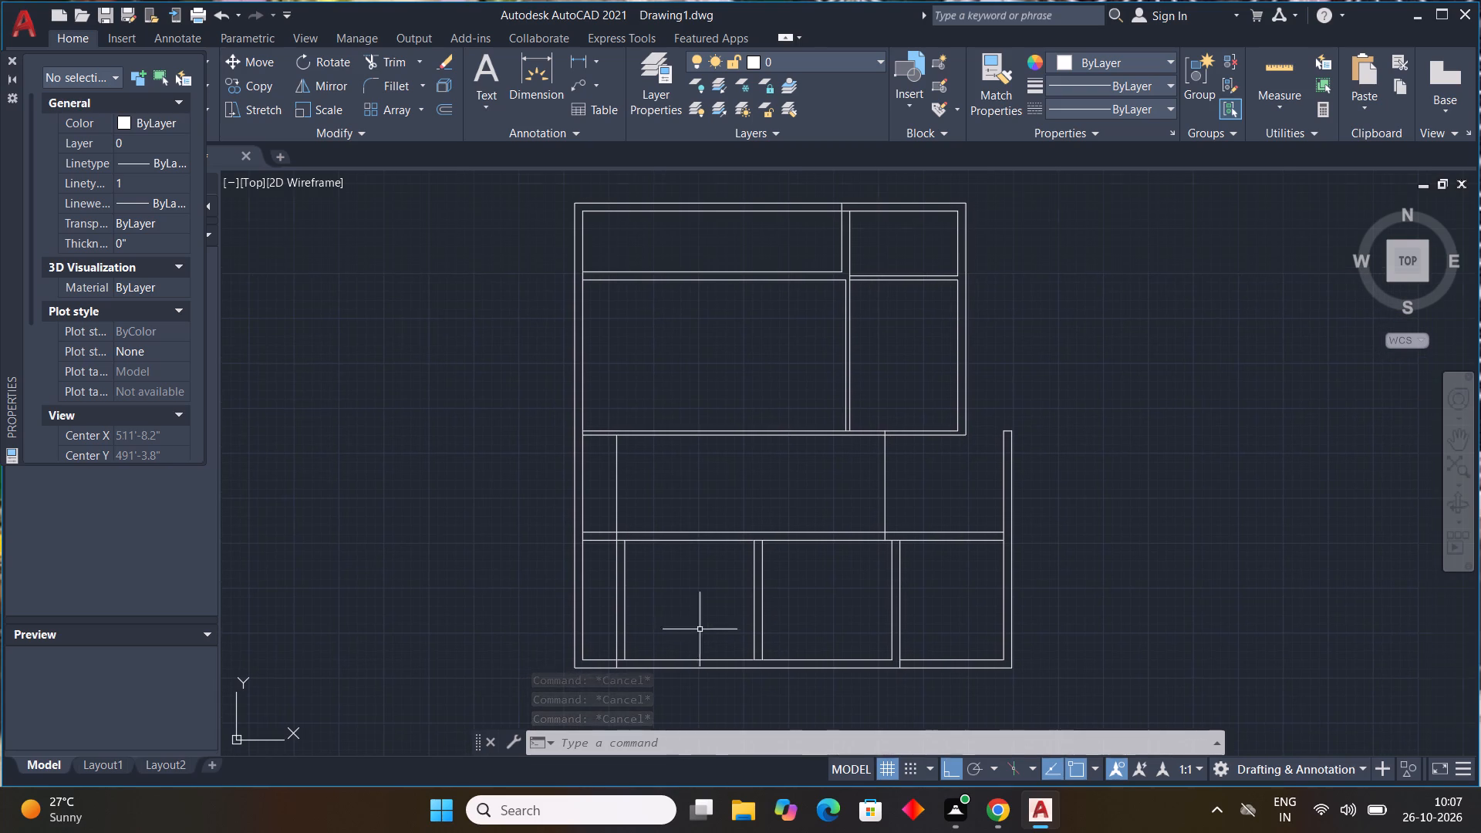
{"action": "scroll", "coordinate": [760, 555], "scroll_direction": "up", "scroll_amount": 2}
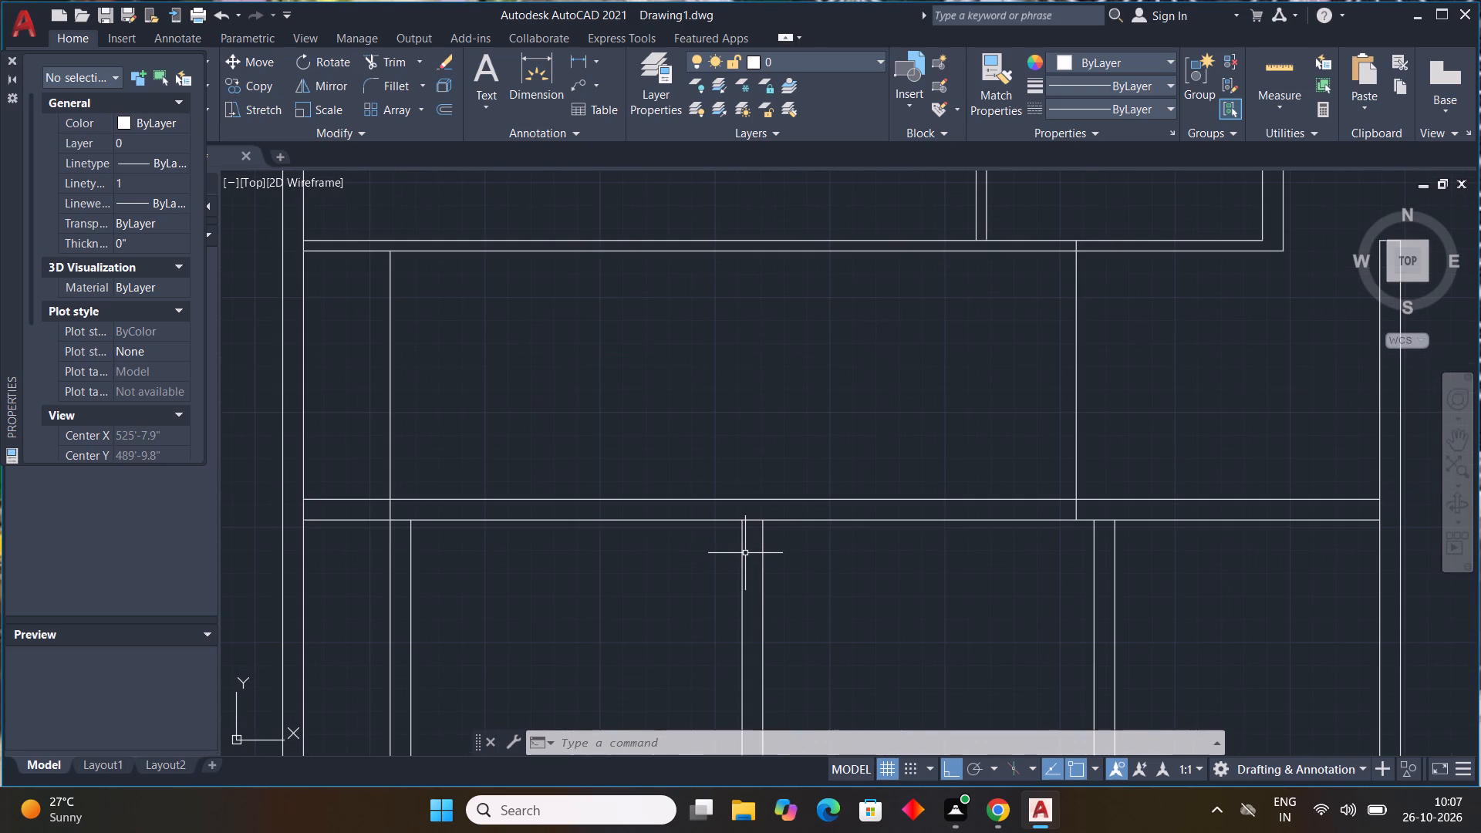
{"action": "left_click", "coordinate": [745, 553]}
{"action": "left_click", "coordinate": [729, 541]}
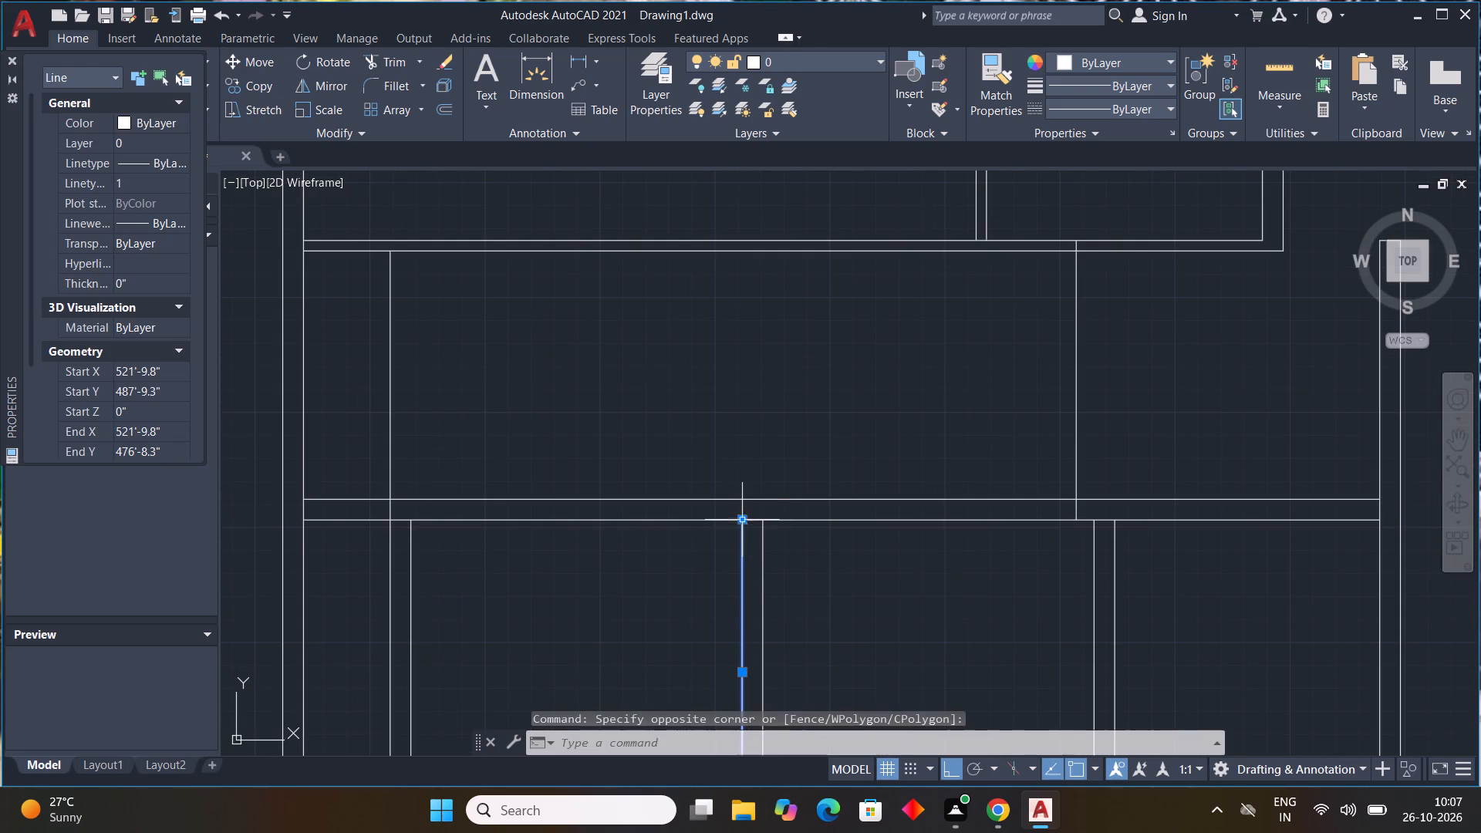
{"action": "left_click", "coordinate": [744, 520]}
{"action": "left_click", "coordinate": [745, 501]}
{"action": "scroll", "coordinate": [761, 519], "scroll_direction": "down", "scroll_amount": 2}
{"action": "middle_click_drag", "start_coordinate": [803, 565], "coordinate": [796, 563]}
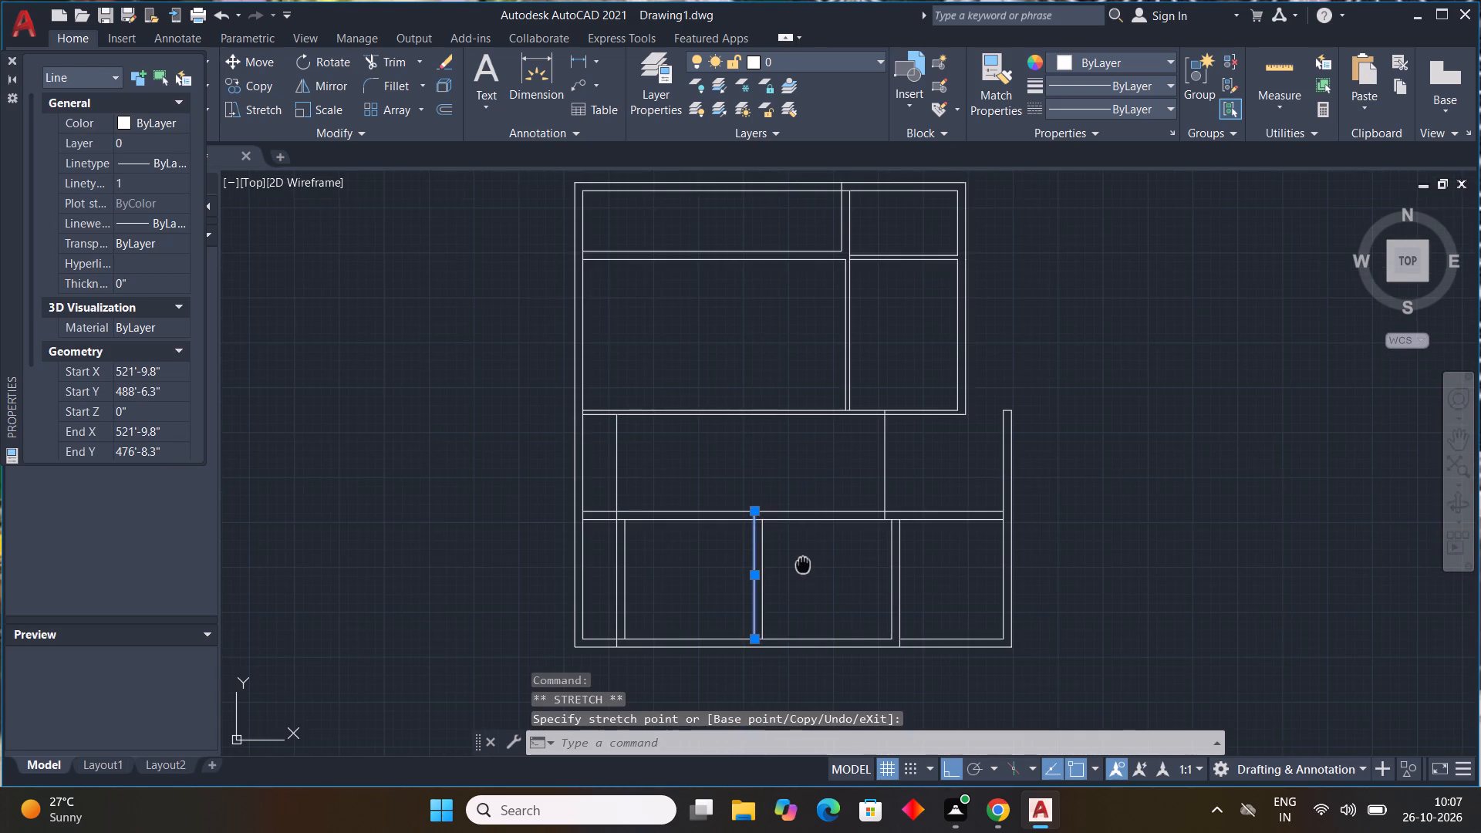
{"action": "middle_click_drag", "start_coordinate": [796, 563], "coordinate": [673, 528]}
{"action": "middle_click_drag", "start_coordinate": [673, 528], "coordinate": [670, 538]}
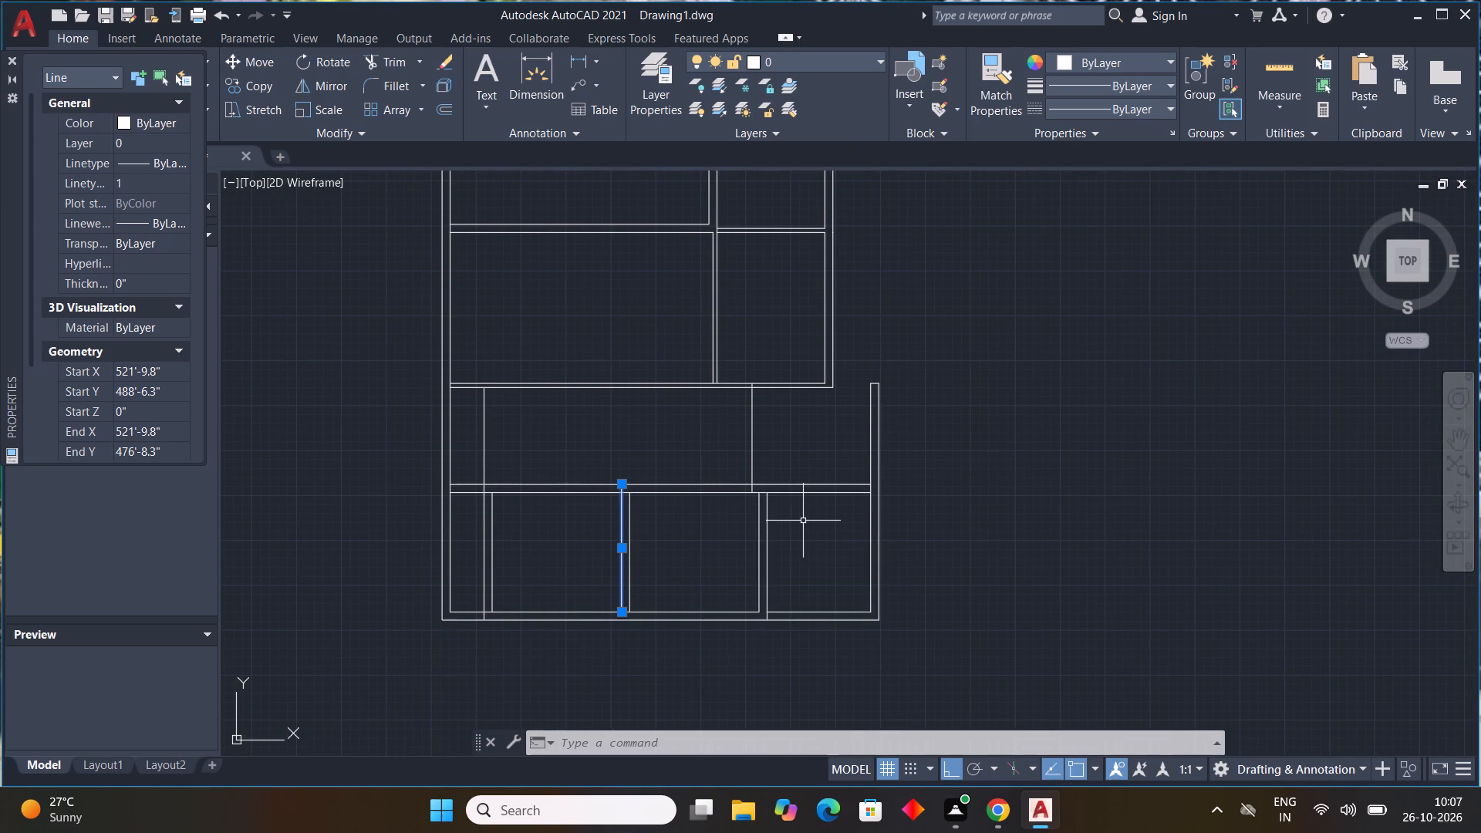
{"action": "scroll", "coordinate": [847, 502], "scroll_direction": "down", "scroll_amount": 1}
{"action": "middle_click", "coordinate": [847, 502]}
{"action": "middle_click", "coordinate": [850, 501]}
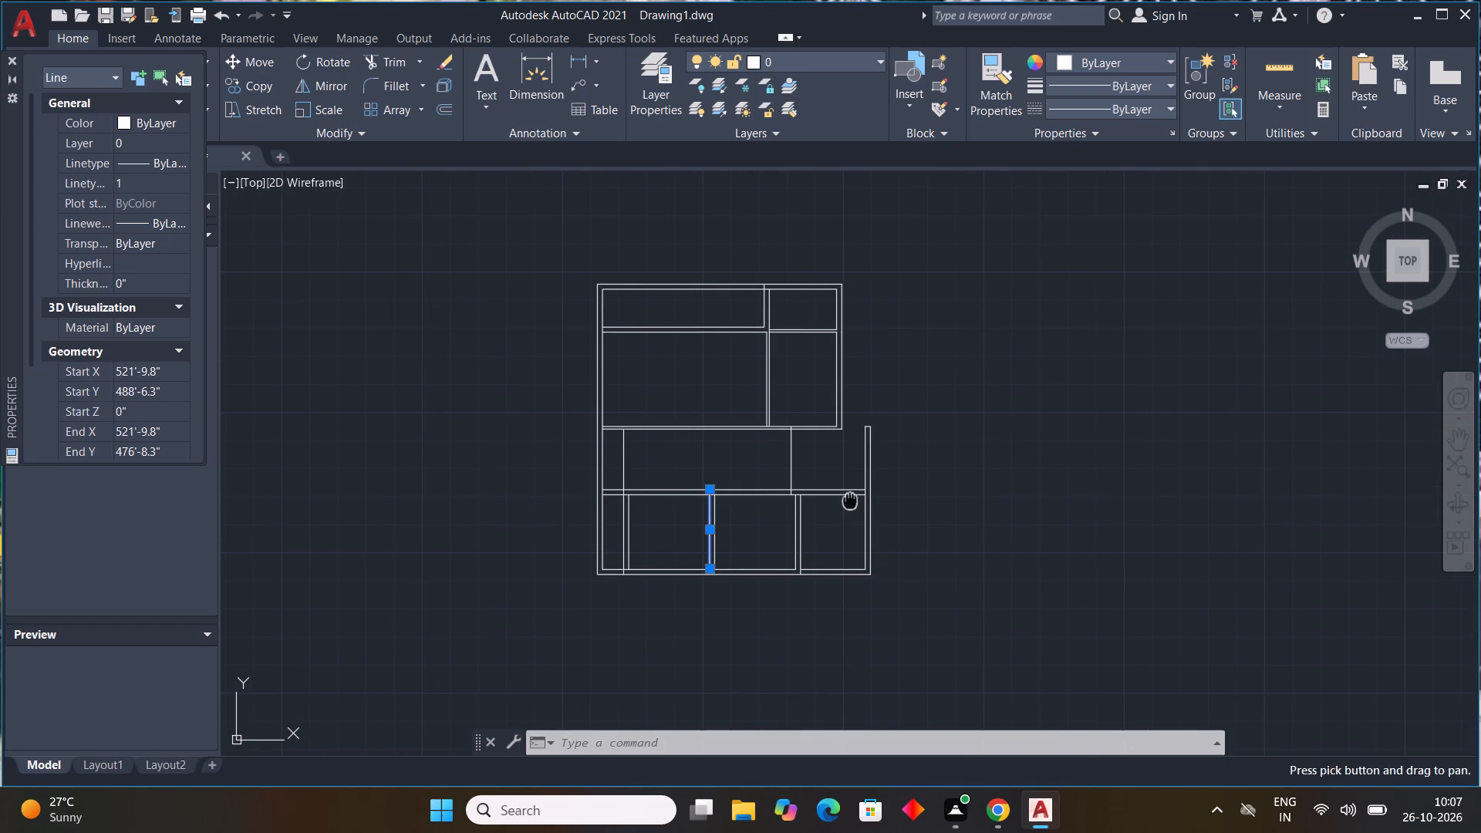
{"action": "key", "text": "Escape"}
{"action": "key", "text": "Escape"}
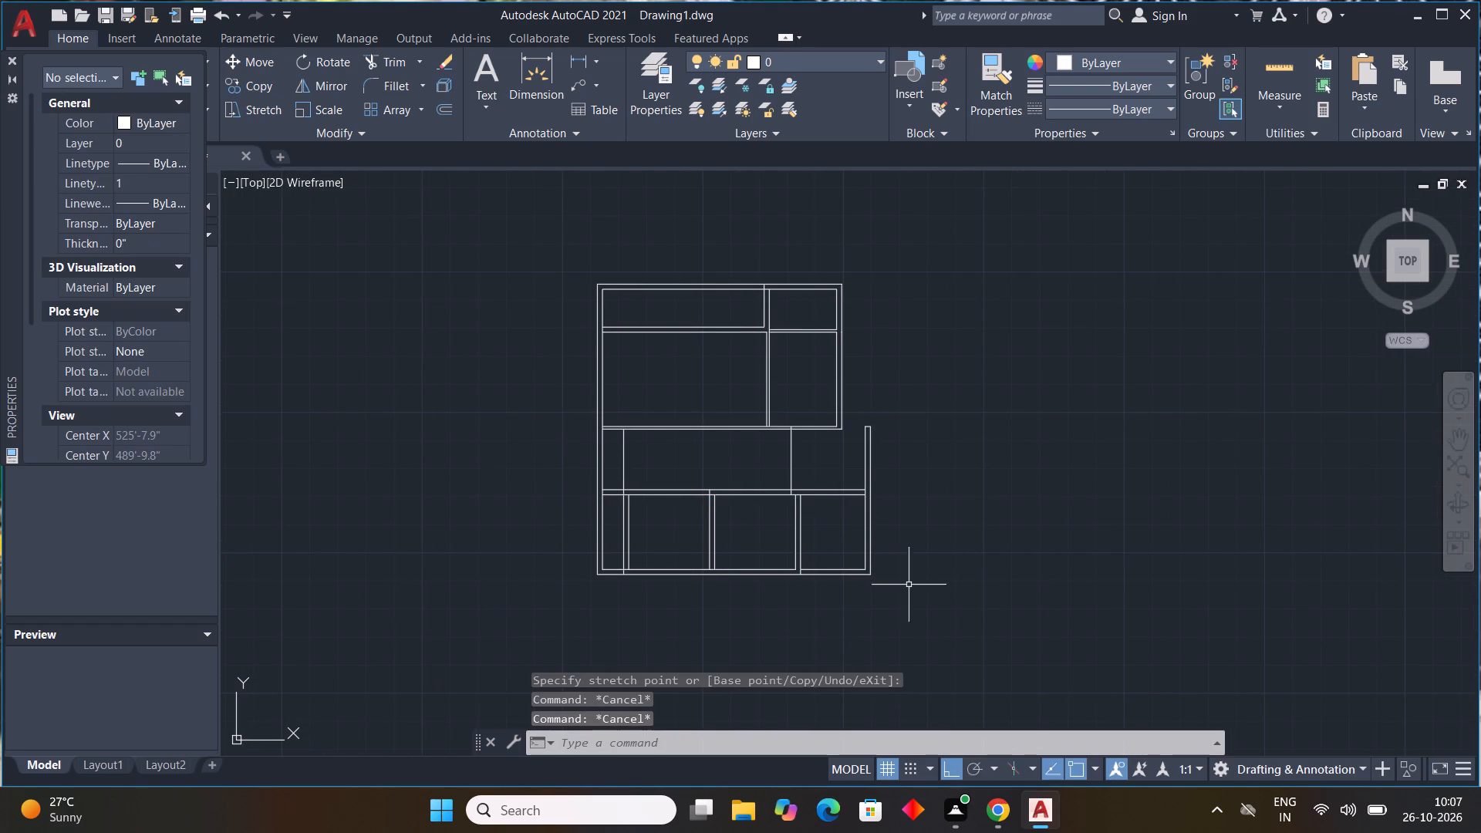
Draw two short lines across the right-hand interior vertical wall of the lower area, one near each end, to mark an opening.
{"action": "type", "text": "l"}
{"action": "key", "text": "space"}
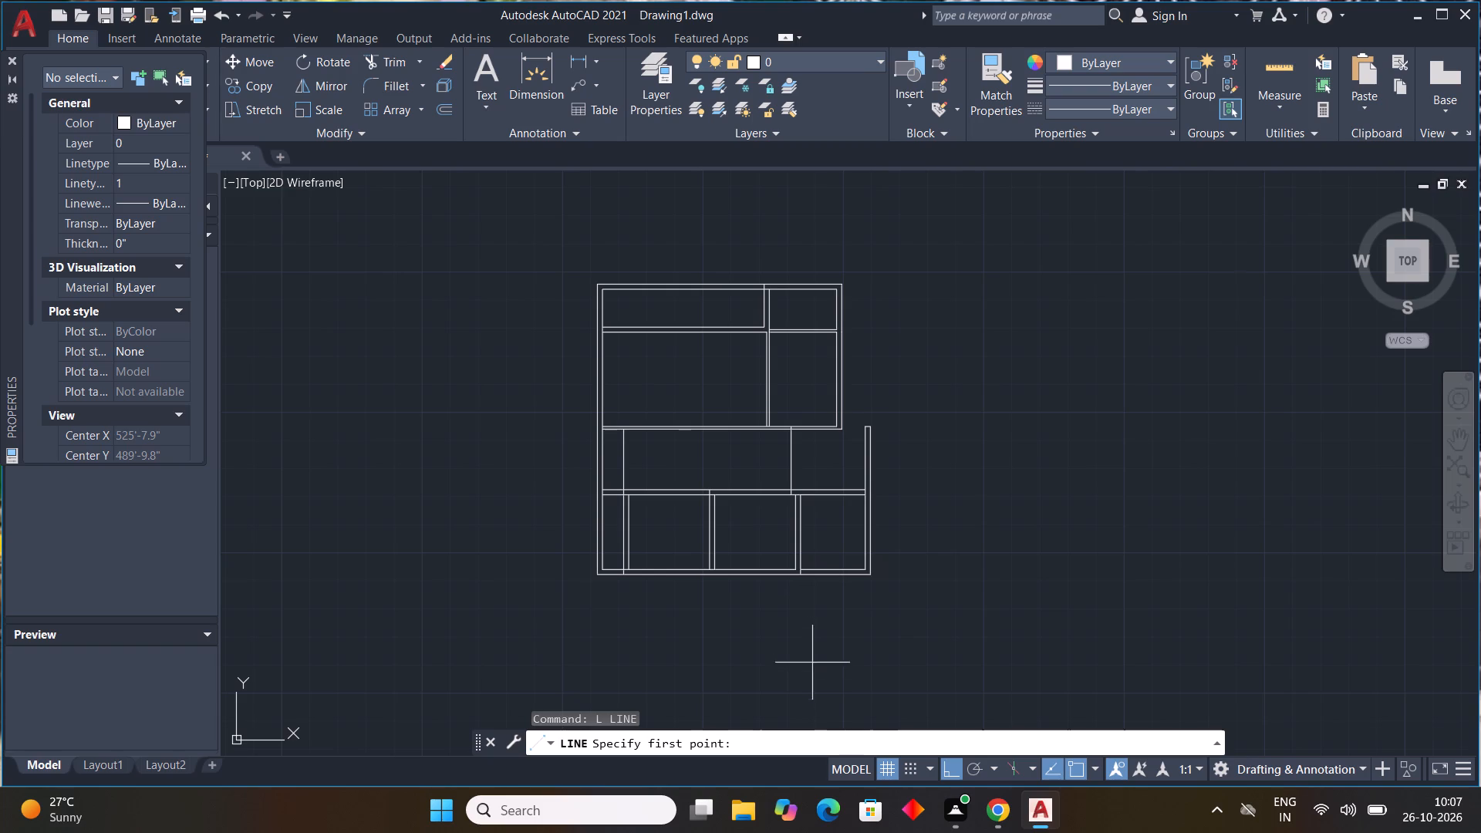
{"action": "middle_click_drag", "start_coordinate": [811, 553], "coordinate": [796, 604]}
{"action": "scroll", "coordinate": [788, 589], "scroll_direction": "up", "scroll_amount": 3}
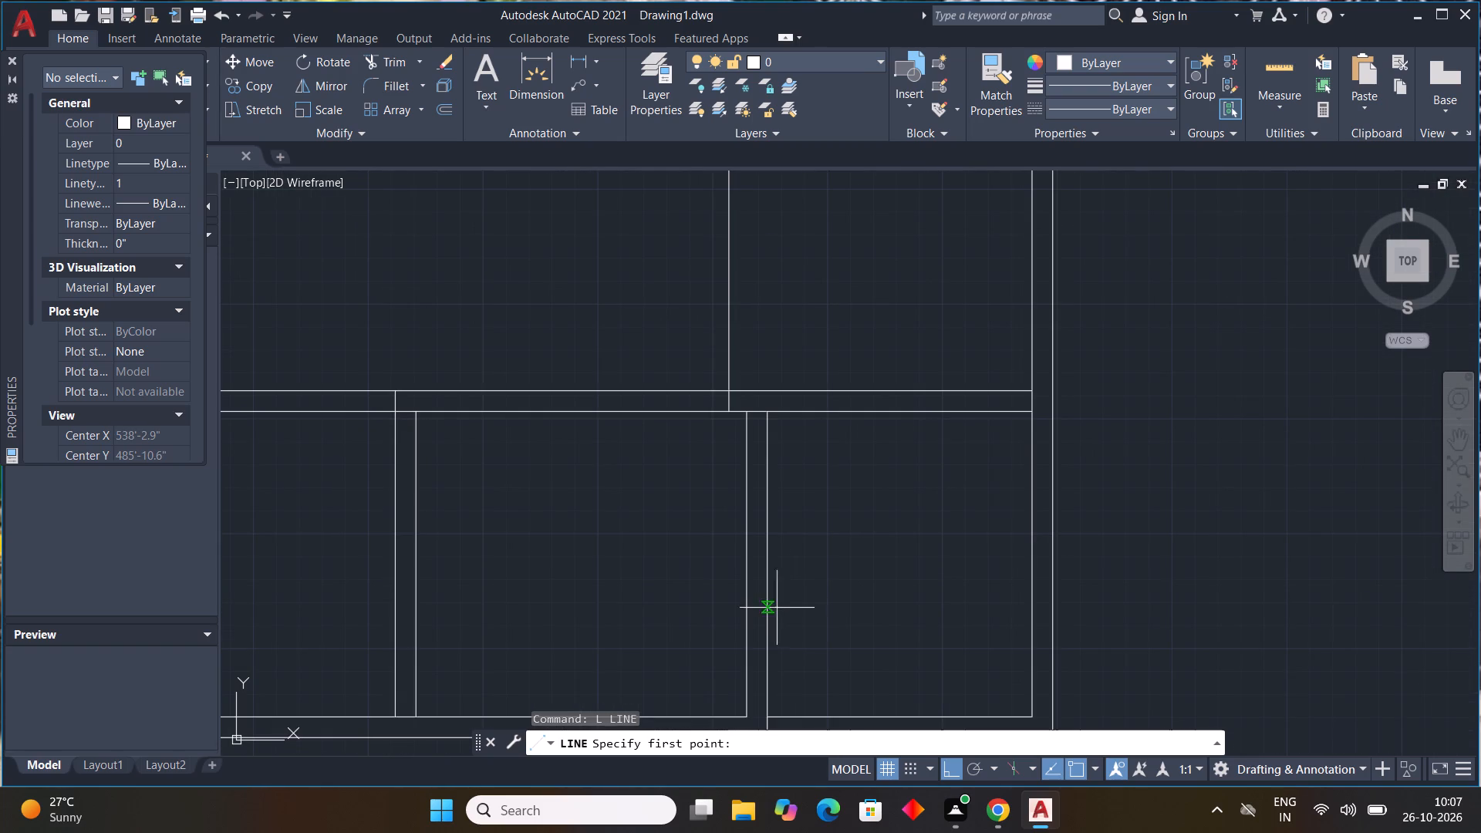
{"action": "middle_click_drag", "start_coordinate": [784, 614], "coordinate": [793, 518]}
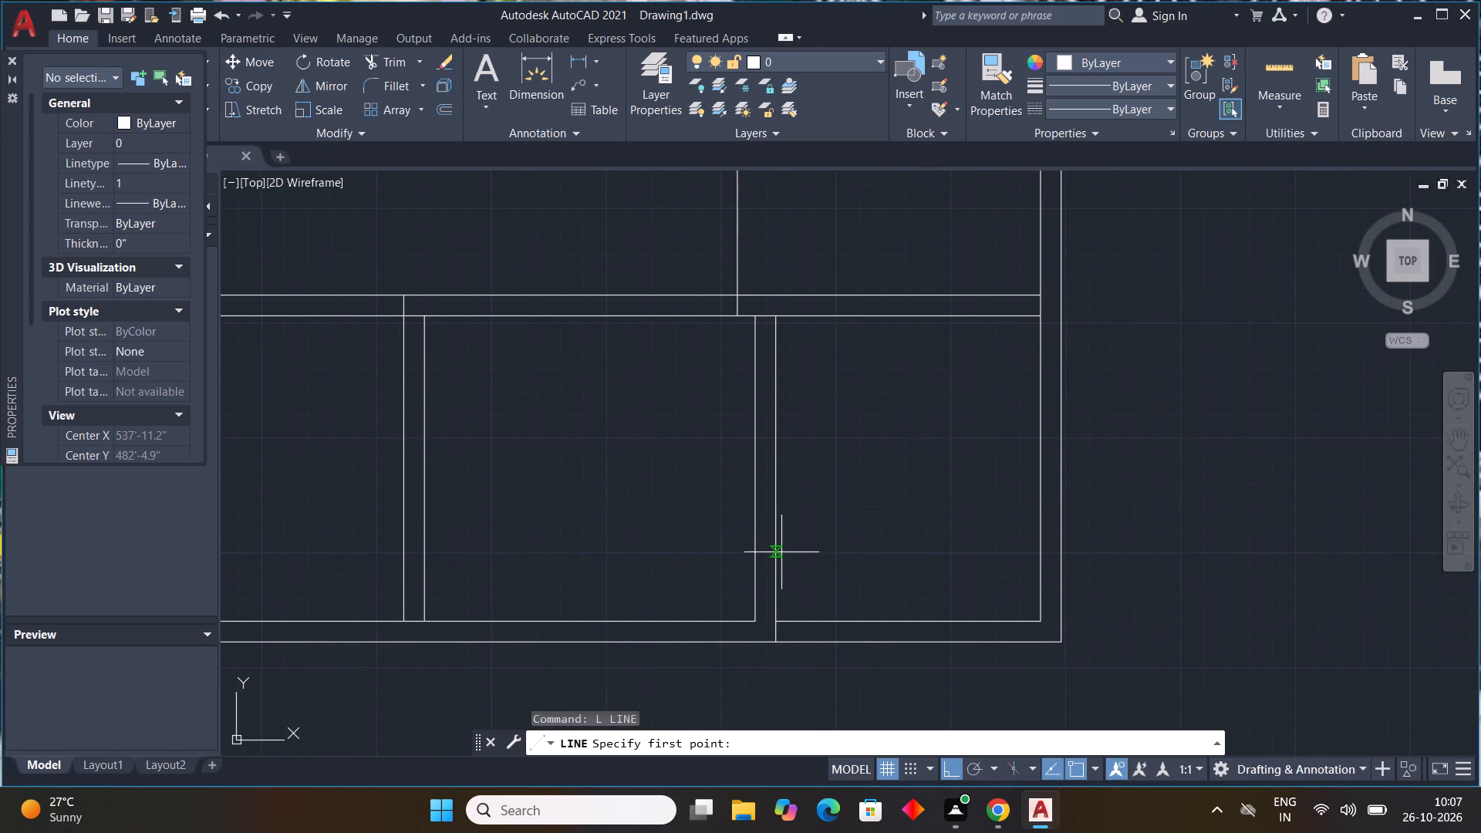
{"action": "left_click", "coordinate": [781, 552]}
{"action": "left_click", "coordinate": [757, 556]}
{"action": "key", "text": "Escape"}
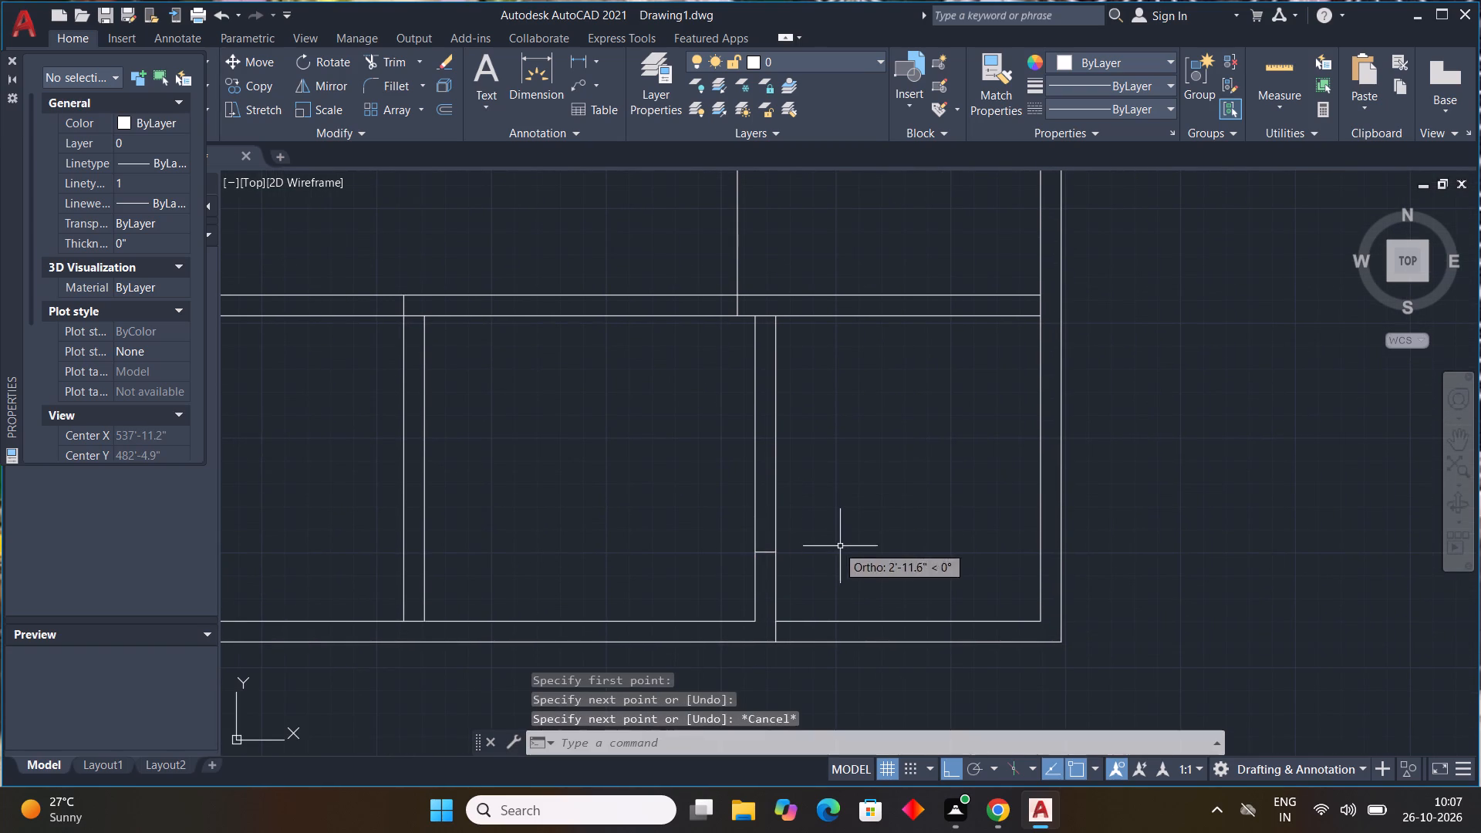
{"action": "key", "text": "Escape"}
{"action": "key", "text": "space"}
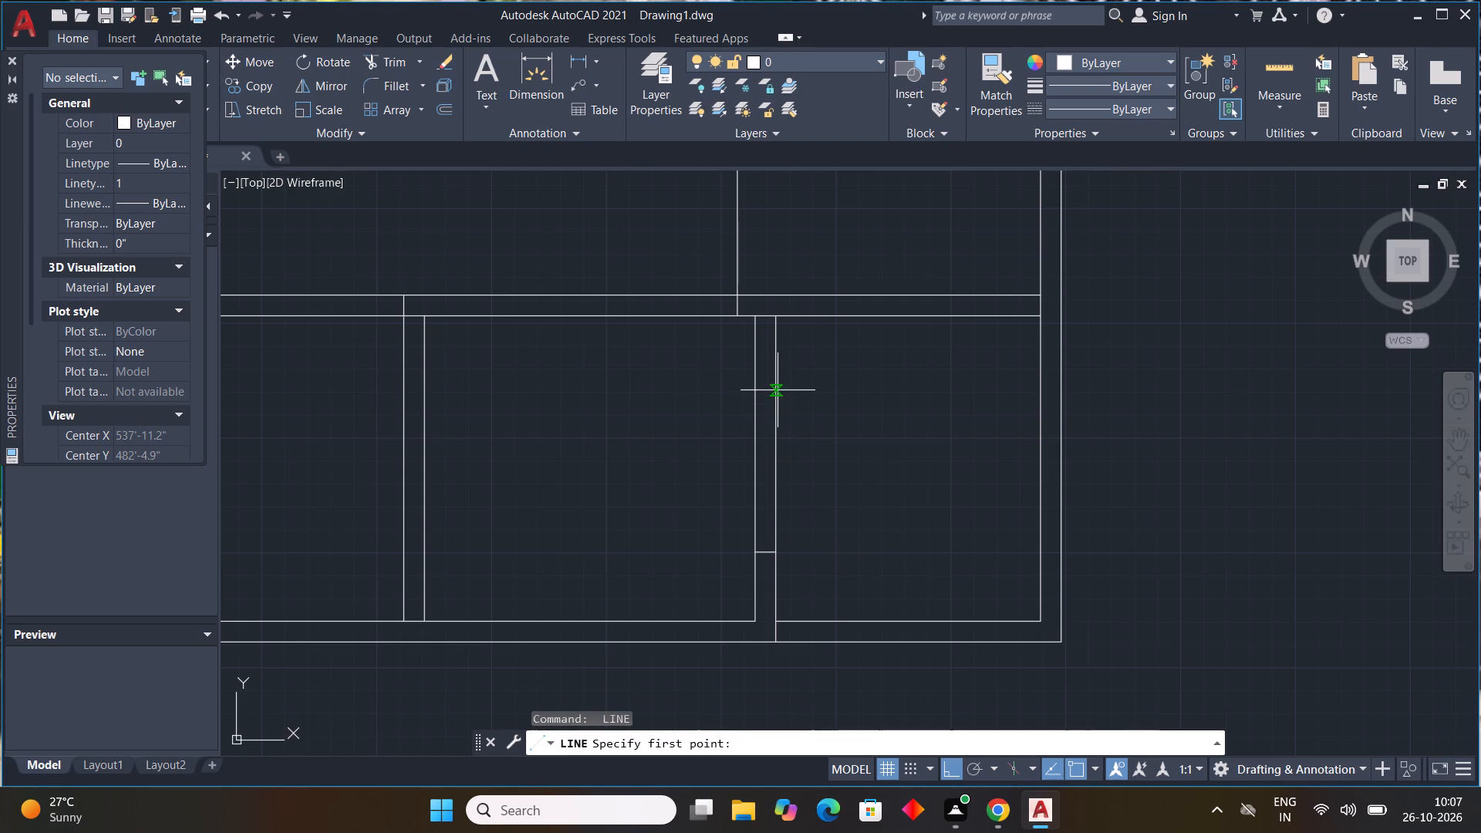
{"action": "left_click", "coordinate": [778, 390]}
{"action": "left_click", "coordinate": [754, 386]}
{"action": "key", "text": "Escape"}
{"action": "scroll", "coordinate": [818, 423], "scroll_direction": "down", "scroll_amount": 2}
{"action": "middle_click_drag", "start_coordinate": [825, 441], "coordinate": [834, 501]}
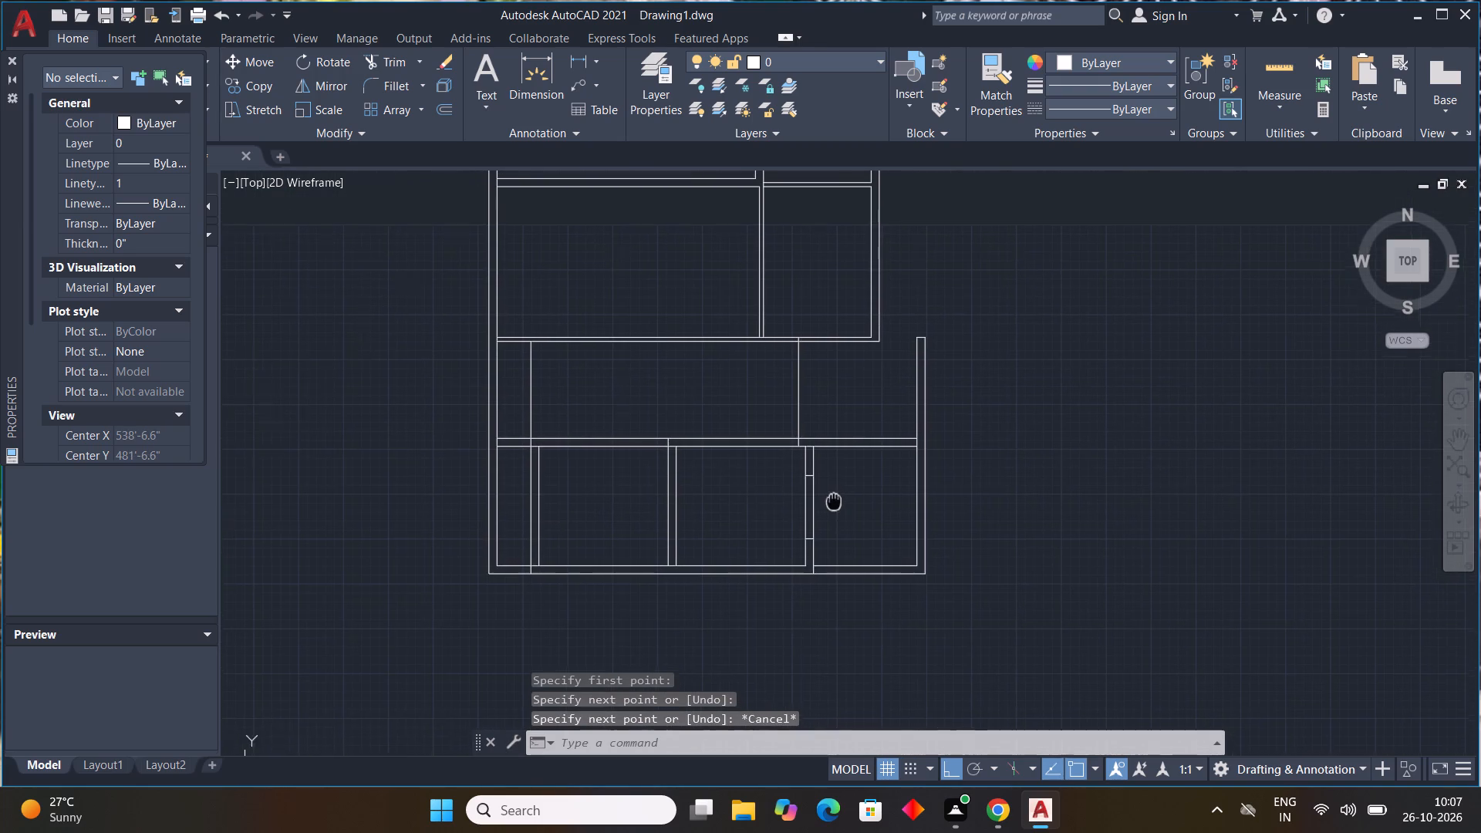
{"action": "middle_click_drag", "start_coordinate": [834, 501], "coordinate": [835, 501]}
Draw a short line across the lower horizontal wall, between the middle and right-hand interior vertical walls, to mark an opening.
{"action": "left_click", "coordinate": [745, 472]}
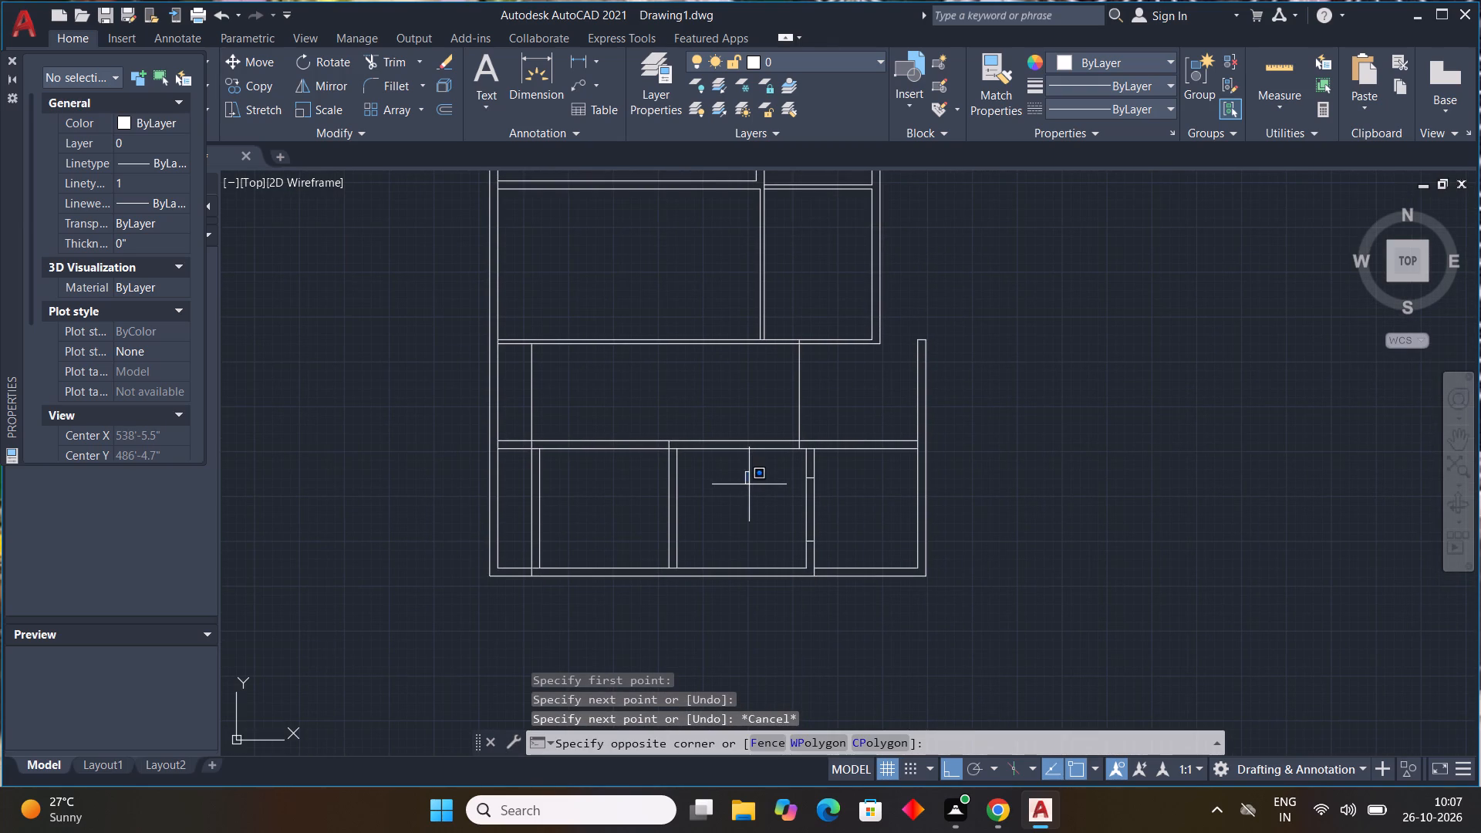
{"action": "type", "text": "l"}
{"action": "key", "text": "space"}
{"action": "scroll", "coordinate": [761, 441], "scroll_direction": "up", "scroll_amount": 2}
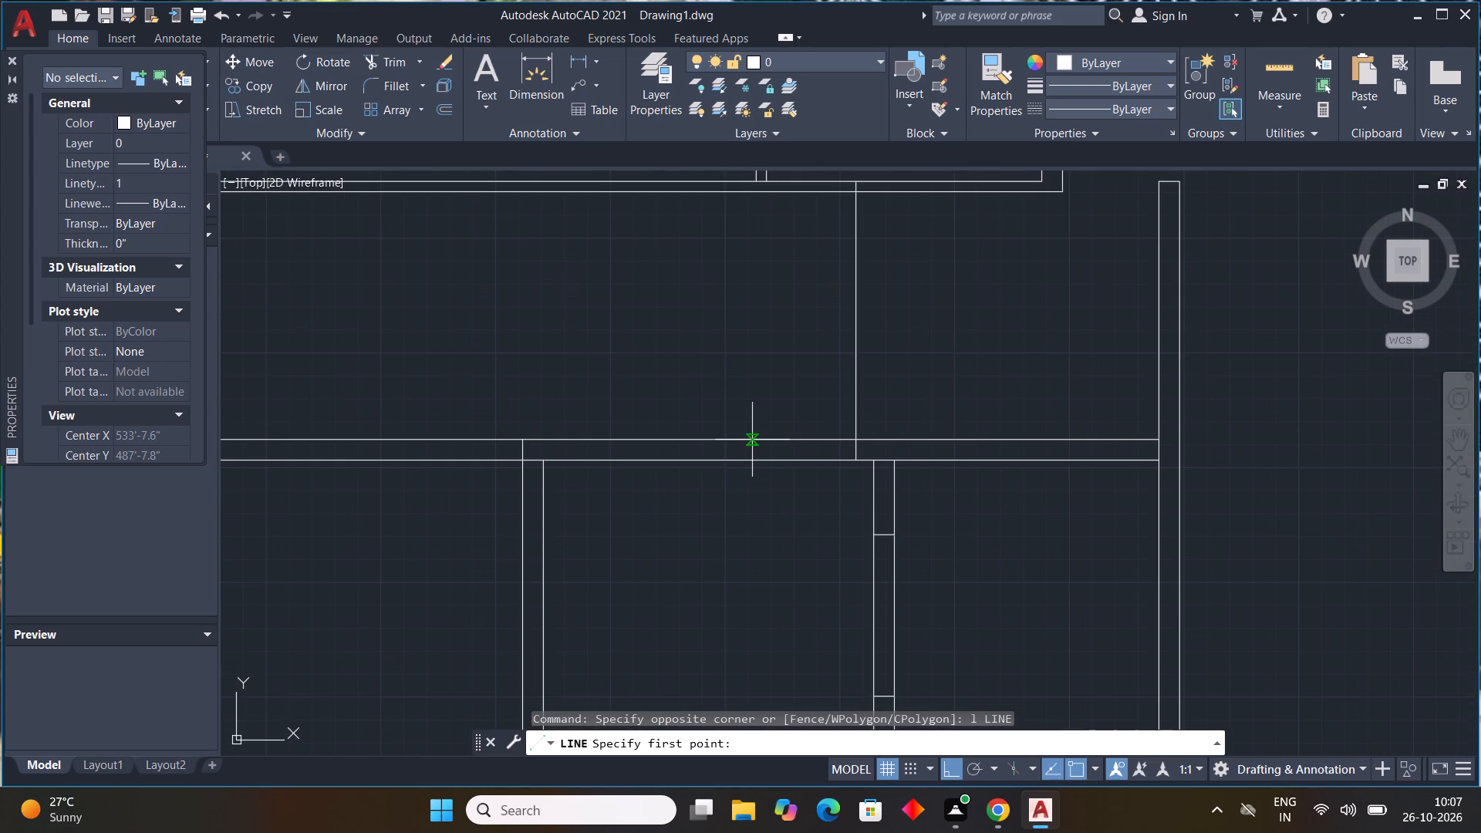
{"action": "left_click", "coordinate": [751, 438]}
{"action": "left_click", "coordinate": [754, 459]}
{"action": "key", "text": "Escape"}
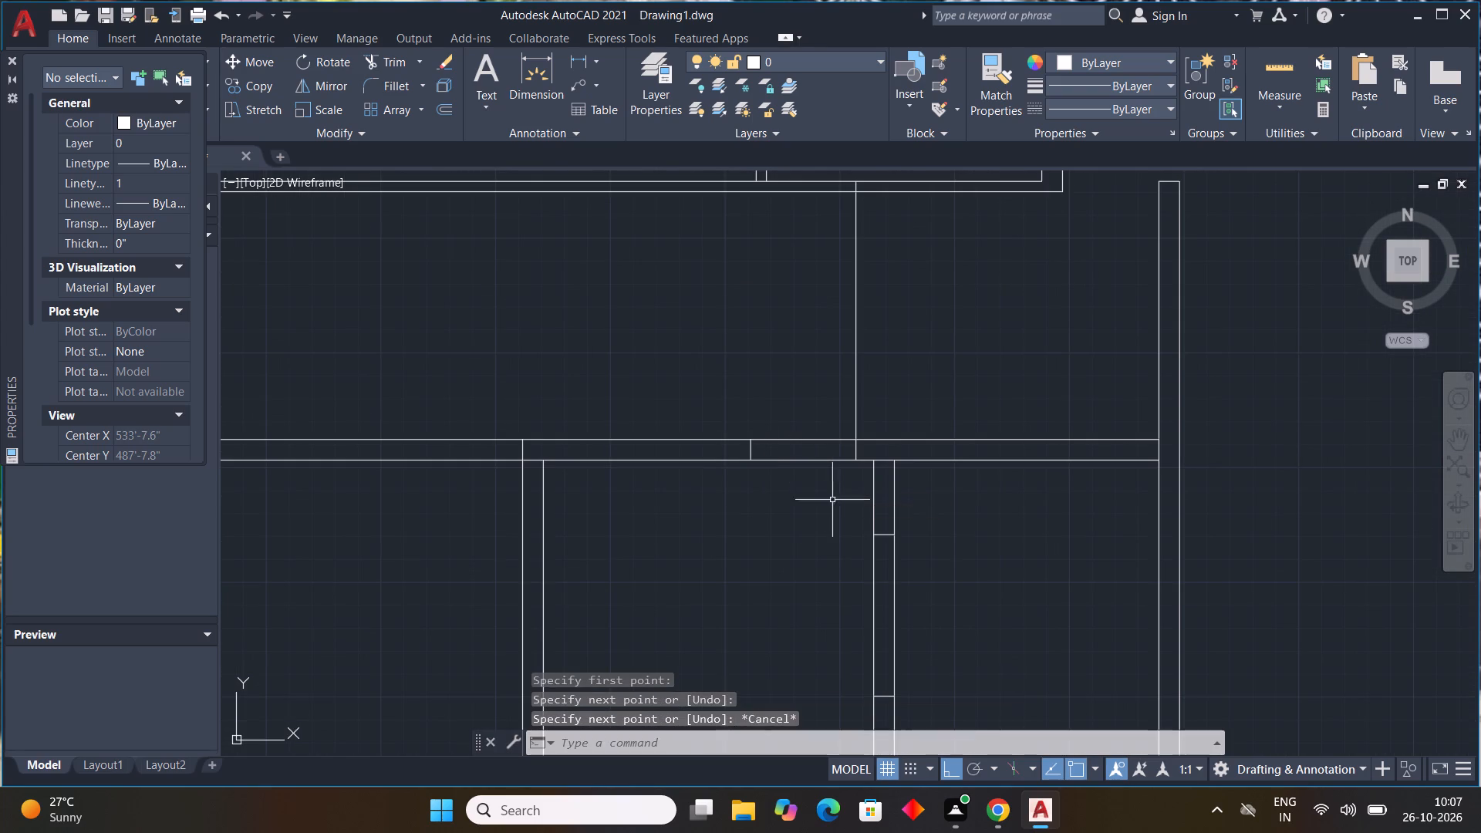
{"action": "scroll", "coordinate": [829, 516], "scroll_direction": "down", "scroll_amount": 2}
{"action": "middle_click_drag", "start_coordinate": [827, 535], "coordinate": [828, 578]}
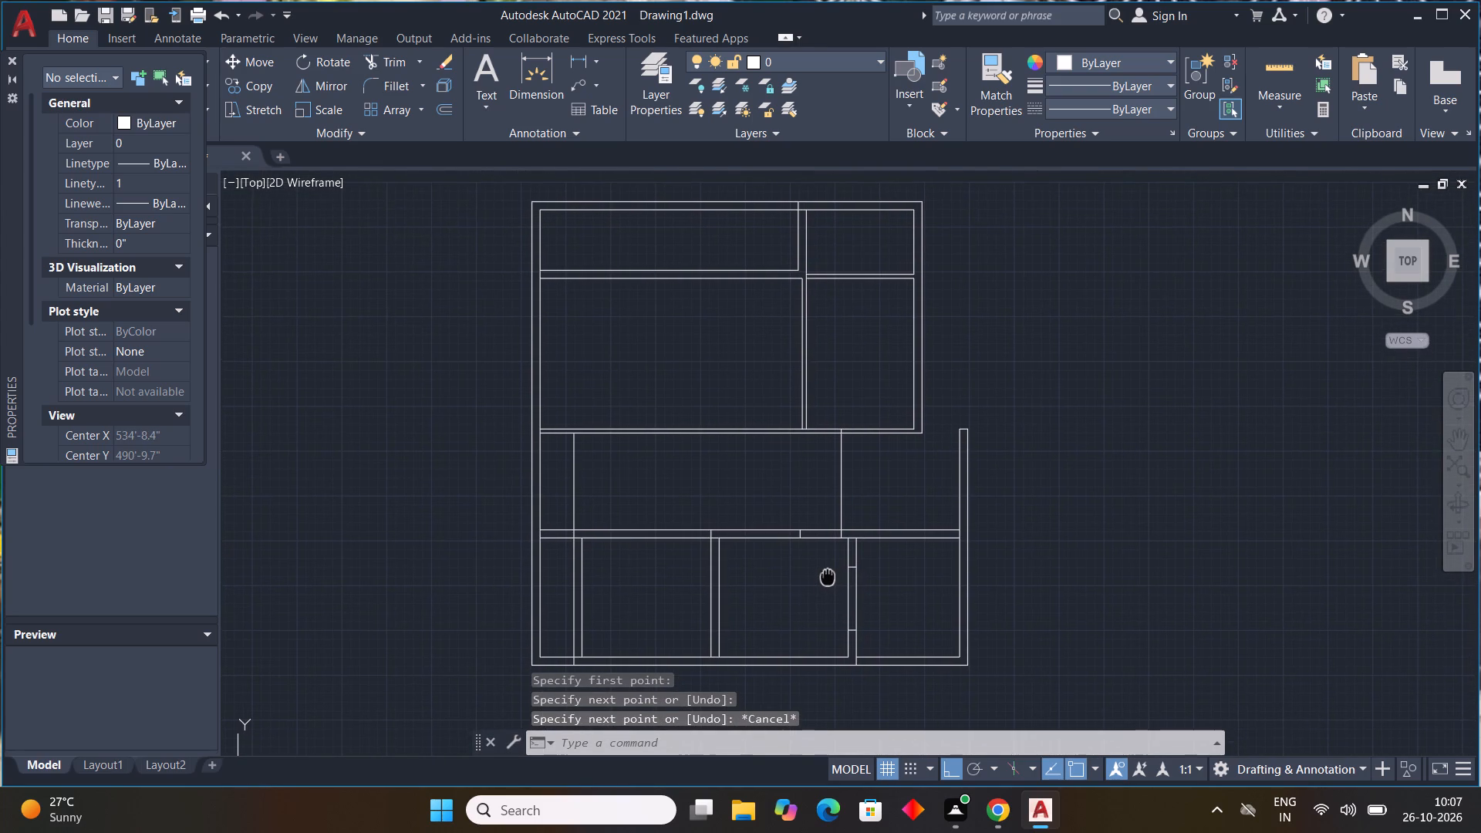
{"action": "middle_click_drag", "start_coordinate": [828, 578], "coordinate": [827, 578]}
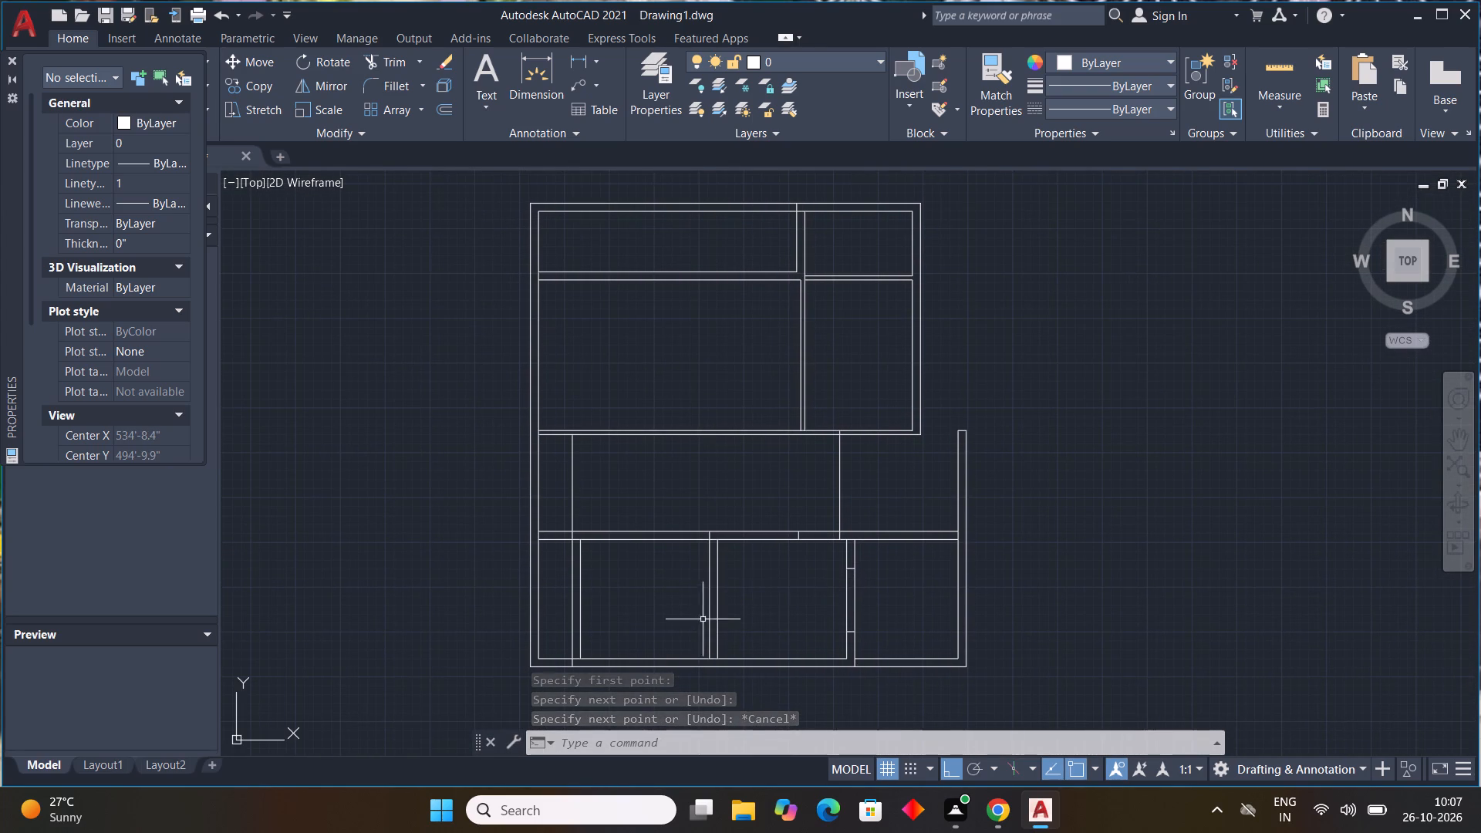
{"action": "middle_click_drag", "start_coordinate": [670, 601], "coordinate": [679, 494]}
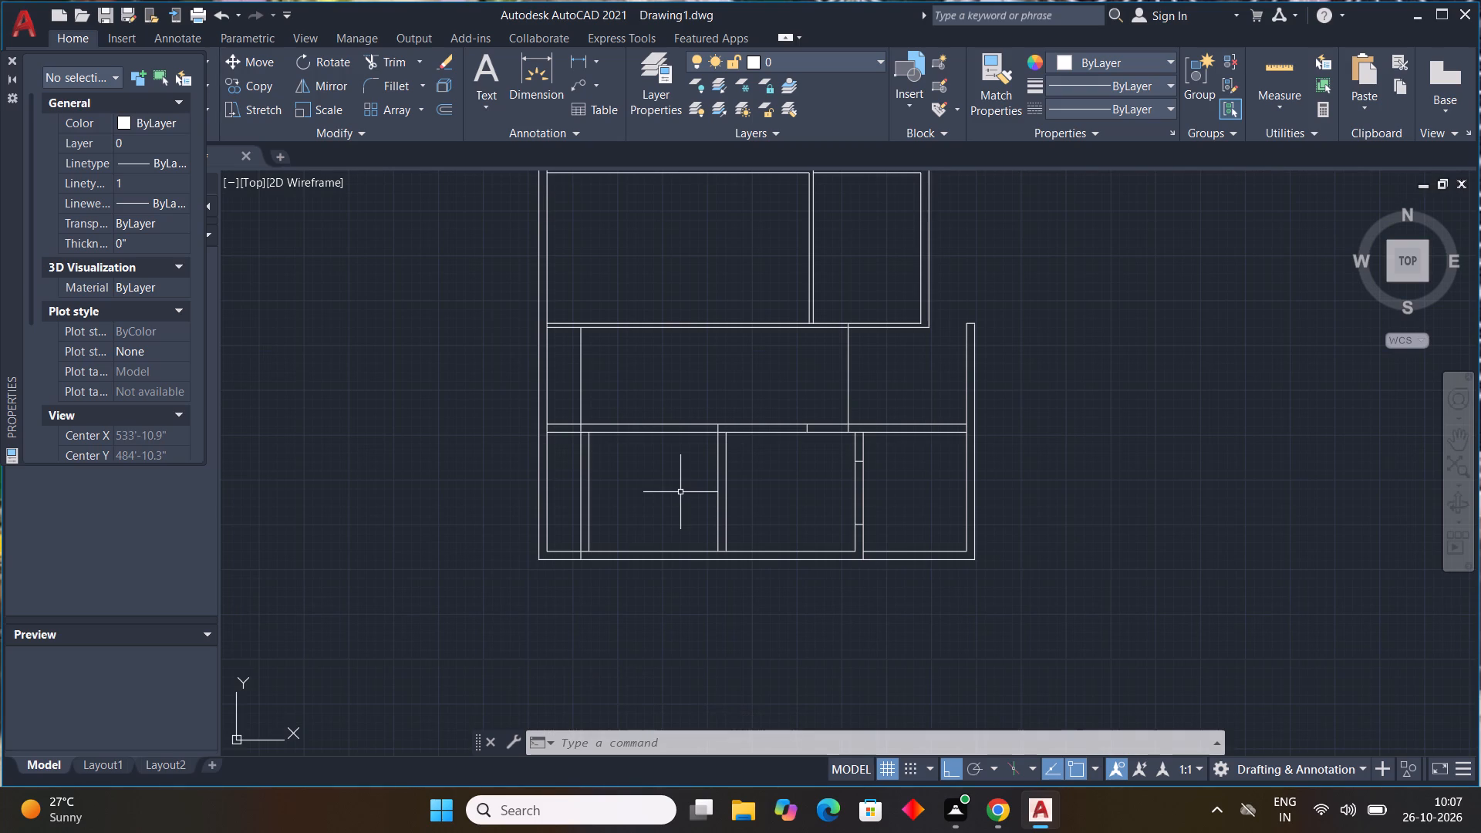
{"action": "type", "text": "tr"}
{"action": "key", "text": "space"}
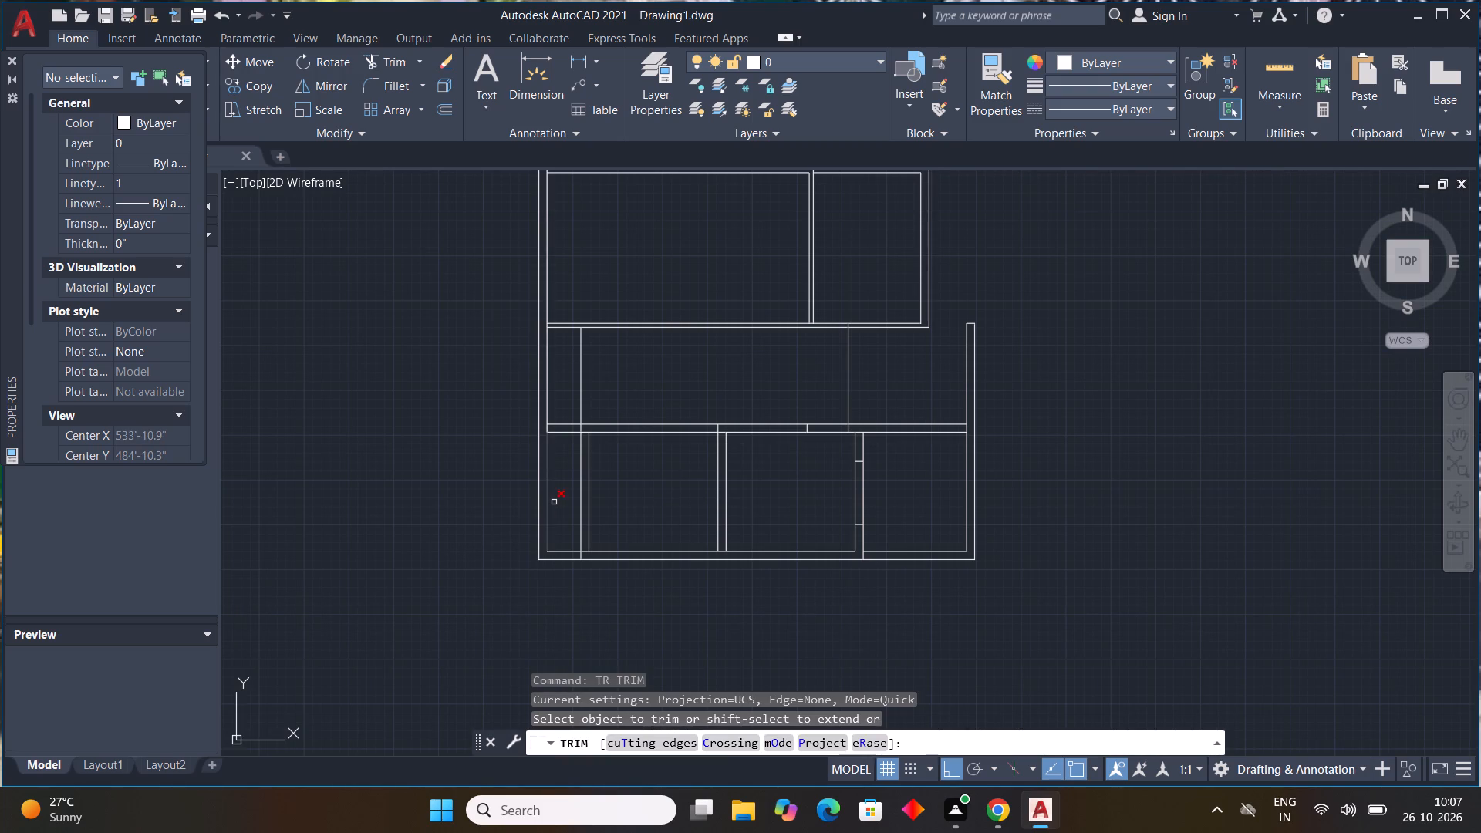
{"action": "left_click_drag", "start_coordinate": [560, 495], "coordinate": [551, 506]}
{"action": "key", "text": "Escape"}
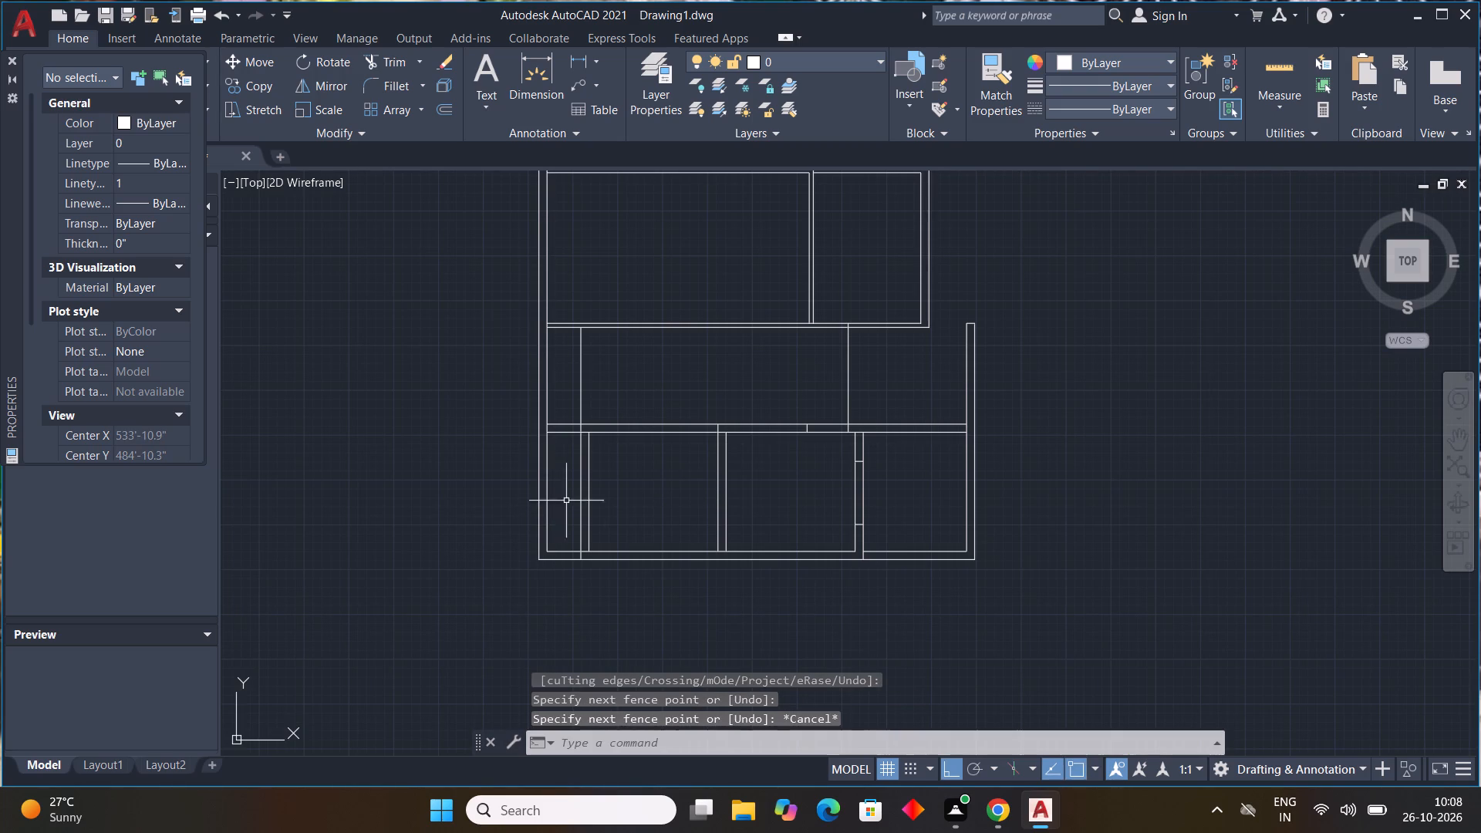
Stretch the left end of the lower line of the partition below the middle room to the left outer wall's outer line.
{"action": "middle_click_drag", "start_coordinate": [584, 286], "coordinate": [660, 400]}
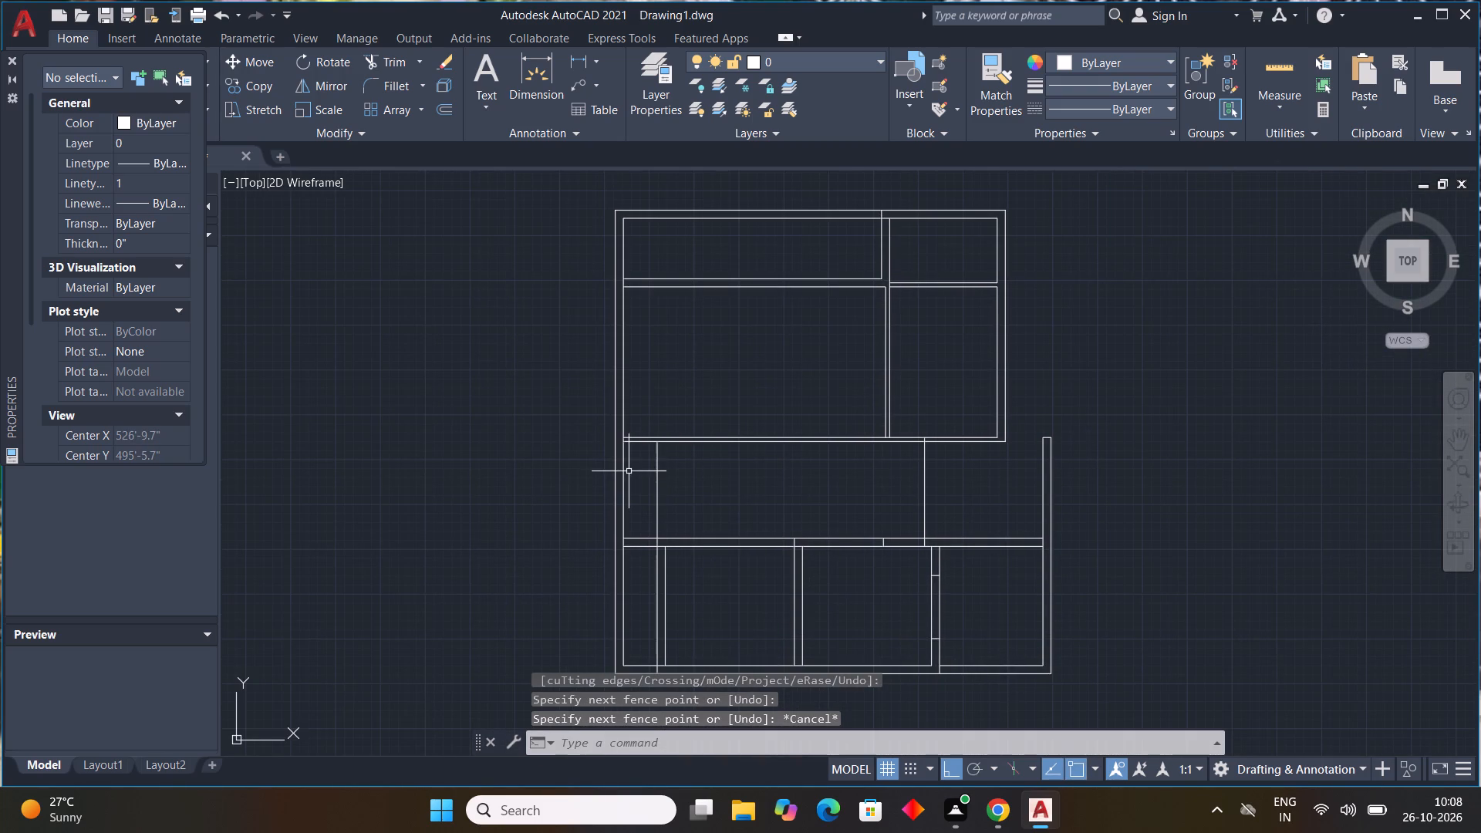
{"action": "scroll", "coordinate": [629, 474], "scroll_direction": "up", "scroll_amount": 2}
{"action": "left_click", "coordinate": [641, 395]}
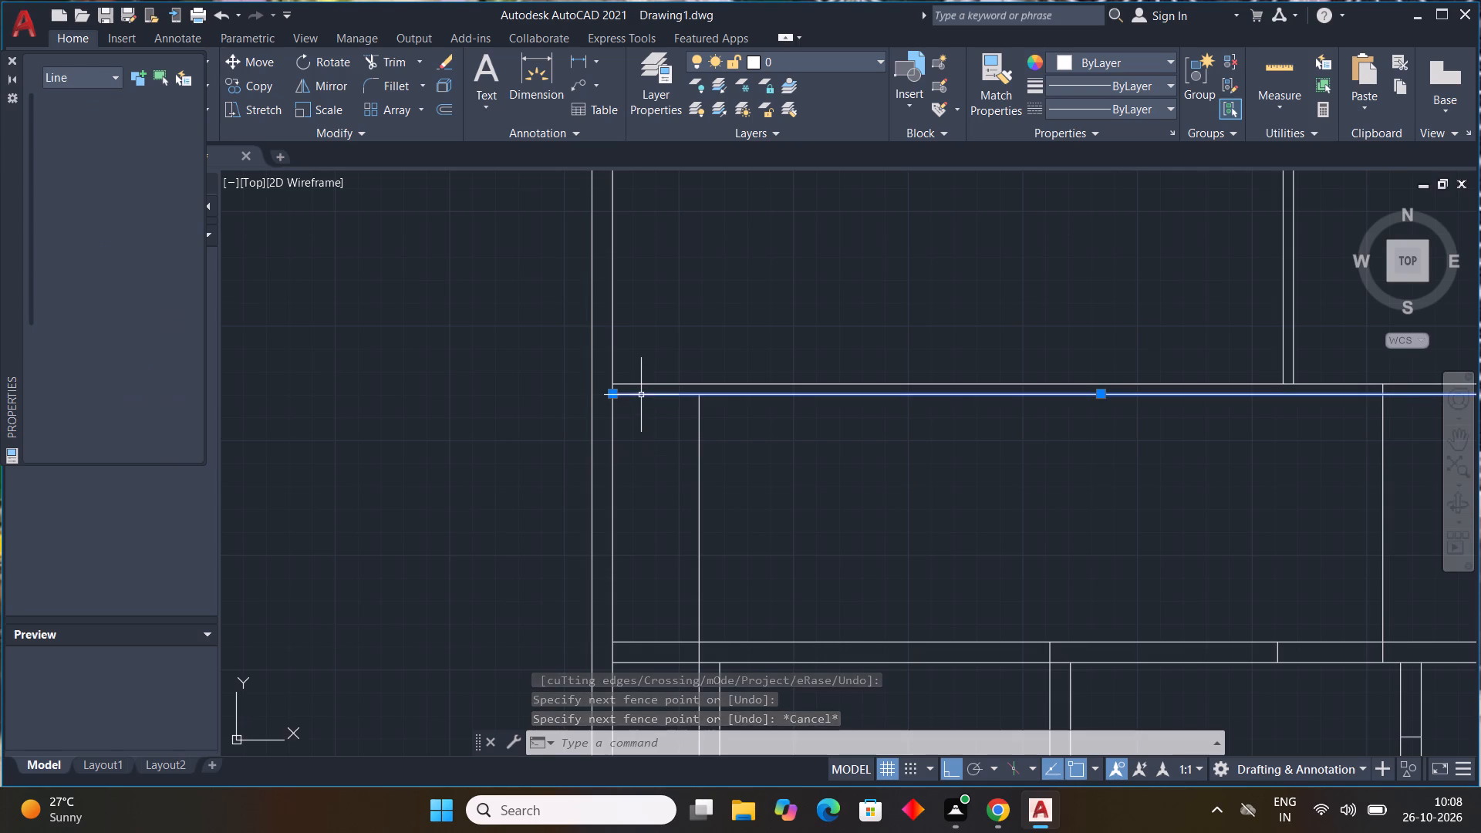
{"action": "left_click", "coordinate": [611, 395]}
{"action": "left_click", "coordinate": [589, 396]}
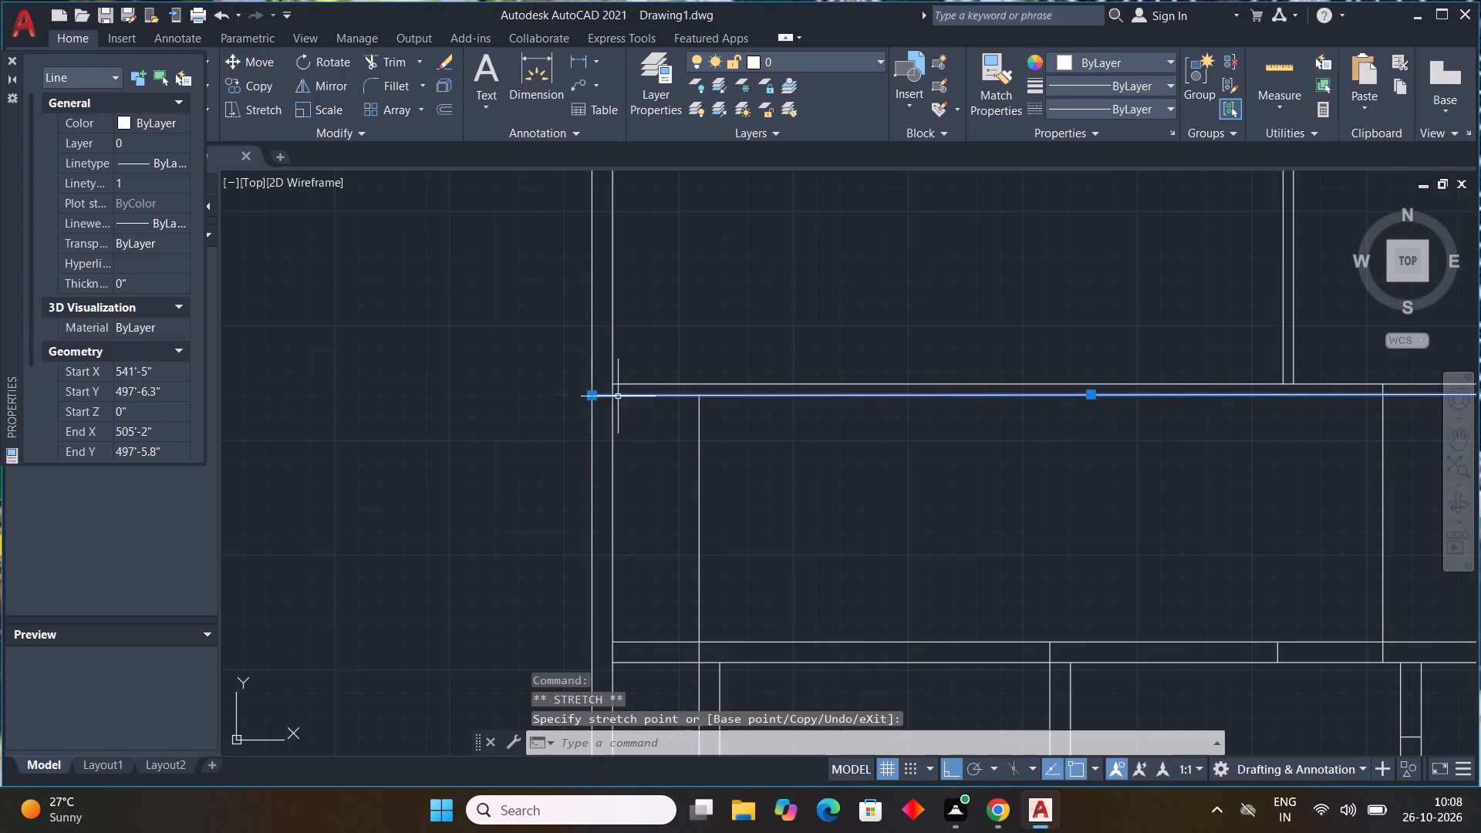
{"action": "scroll", "coordinate": [693, 420], "scroll_direction": "down", "scroll_amount": 3}
{"action": "key", "text": "Escape"}
{"action": "key", "text": "Escape"}
{"action": "key", "text": "Escape"}
{"action": "key", "text": "Escape"}
Trim the left outer wall below the middle room and the horizontal wall stubs projecting left of the leftmost interior vertical wall.
{"action": "scroll", "coordinate": [709, 456], "scroll_direction": "up", "scroll_amount": 2}
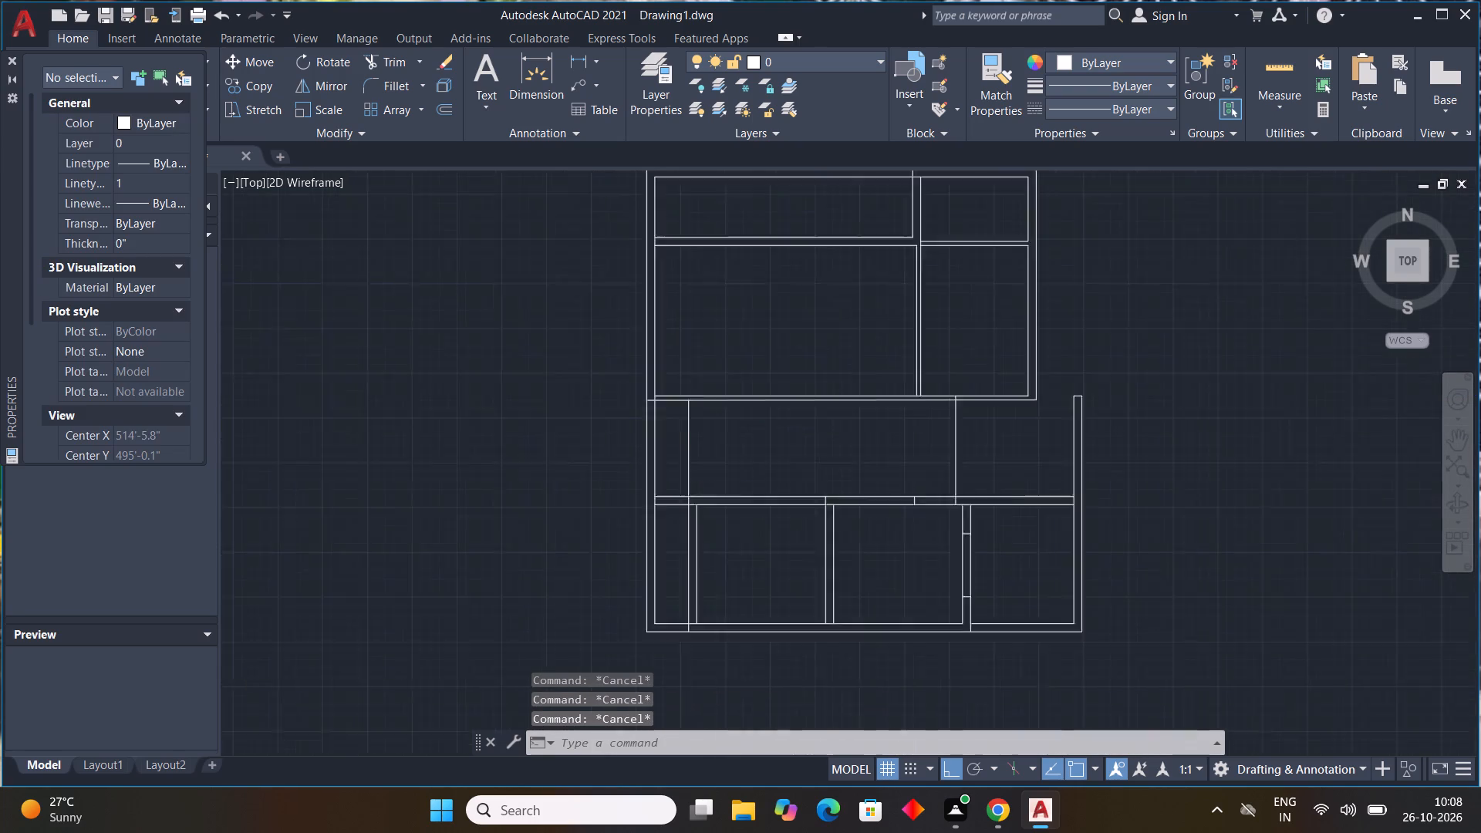
{"action": "middle_click_drag", "start_coordinate": [716, 456], "coordinate": [756, 398]}
{"action": "type", "text": "tr"}
{"action": "key", "text": "space"}
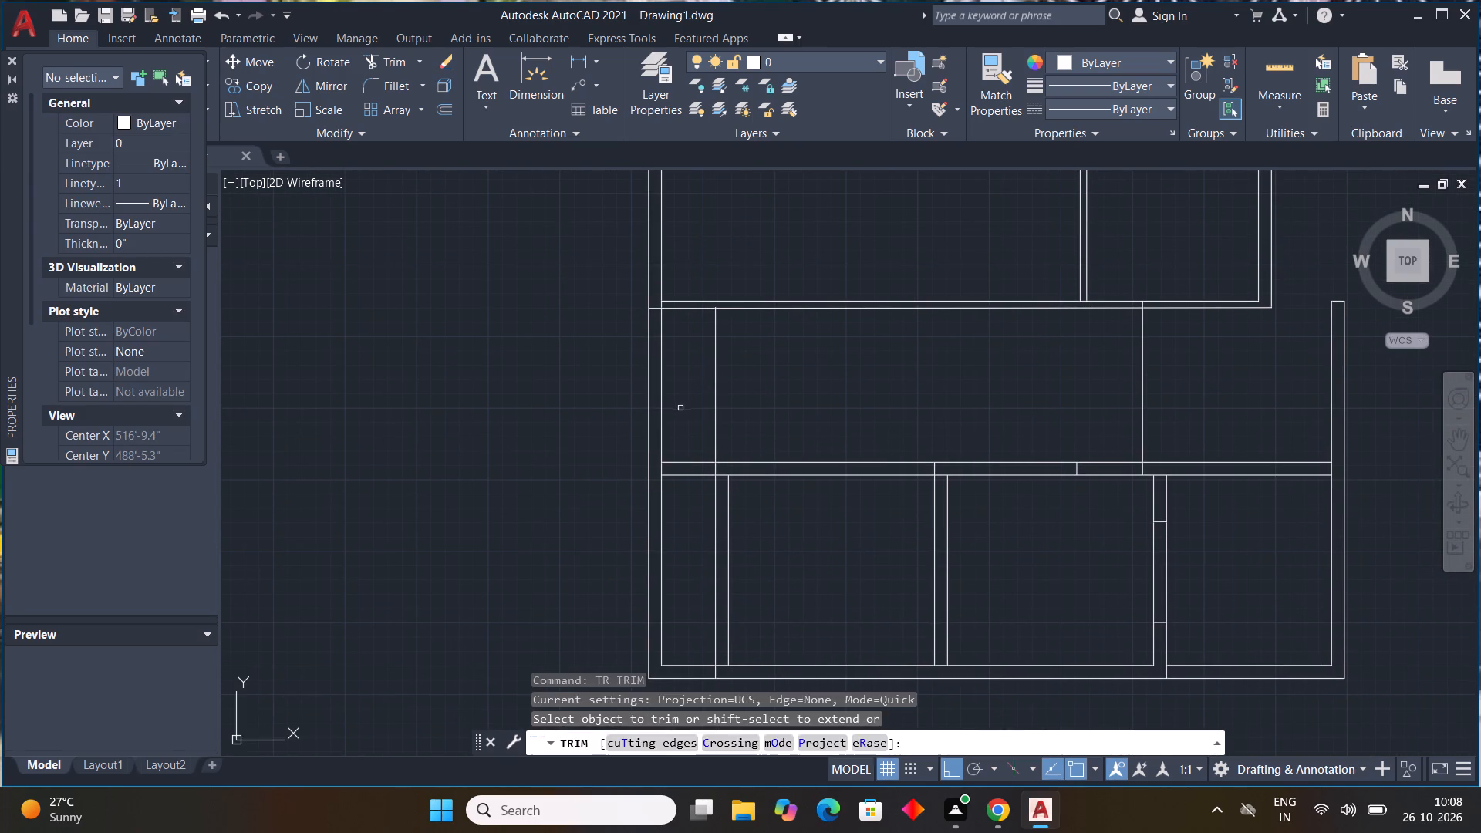
{"action": "left_click_drag", "start_coordinate": [683, 393], "coordinate": [622, 435]}
{"action": "left_click_drag", "start_coordinate": [688, 443], "coordinate": [648, 568]}
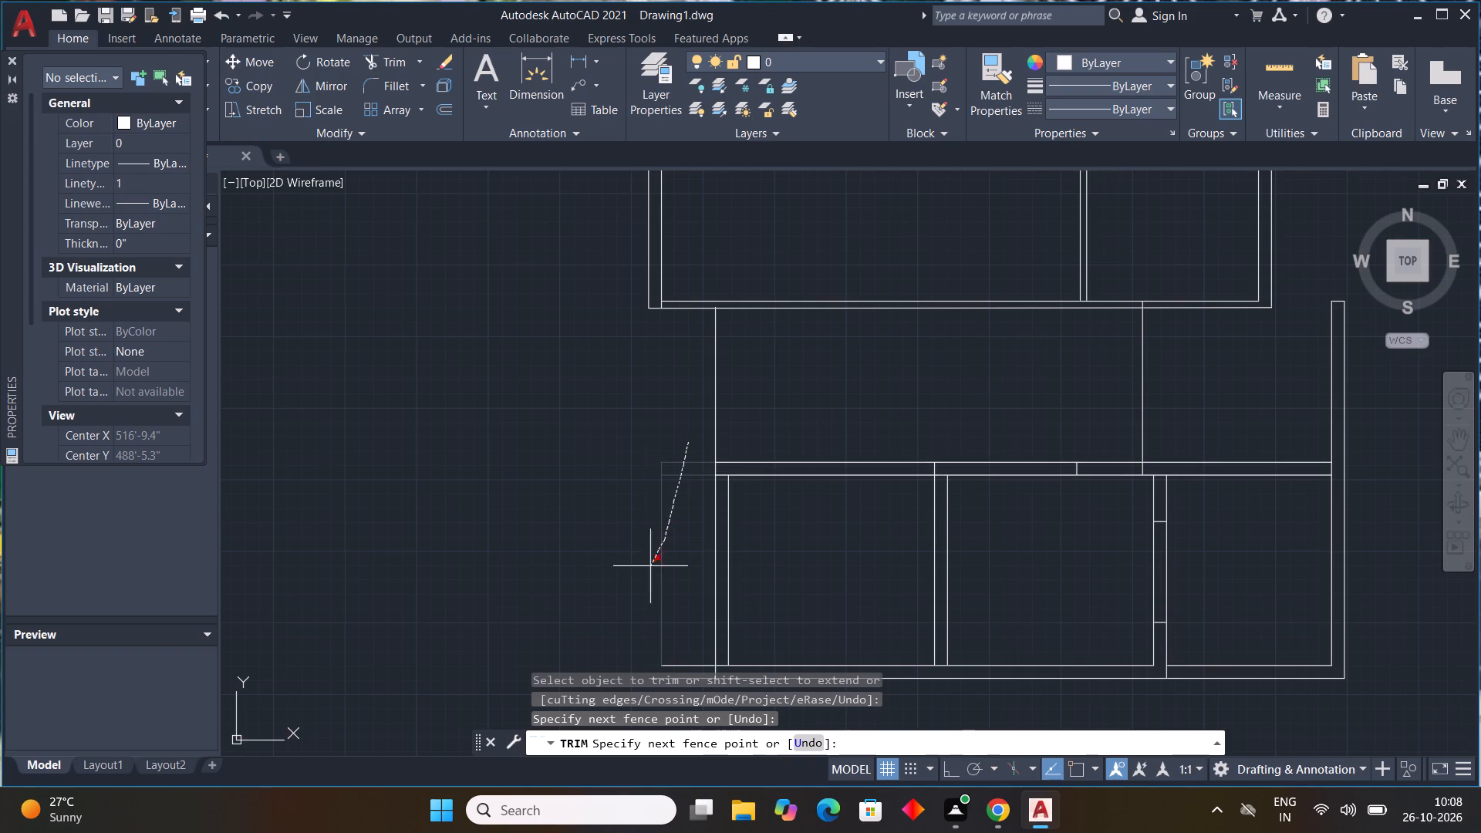
{"action": "left_click_drag", "start_coordinate": [648, 568], "coordinate": [664, 596]}
{"action": "scroll", "coordinate": [658, 573], "scroll_direction": "down", "scroll_amount": 2}
{"action": "middle_click_drag", "start_coordinate": [656, 570], "coordinate": [642, 480]}
{"action": "left_click_drag", "start_coordinate": [654, 500], "coordinate": [652, 508]}
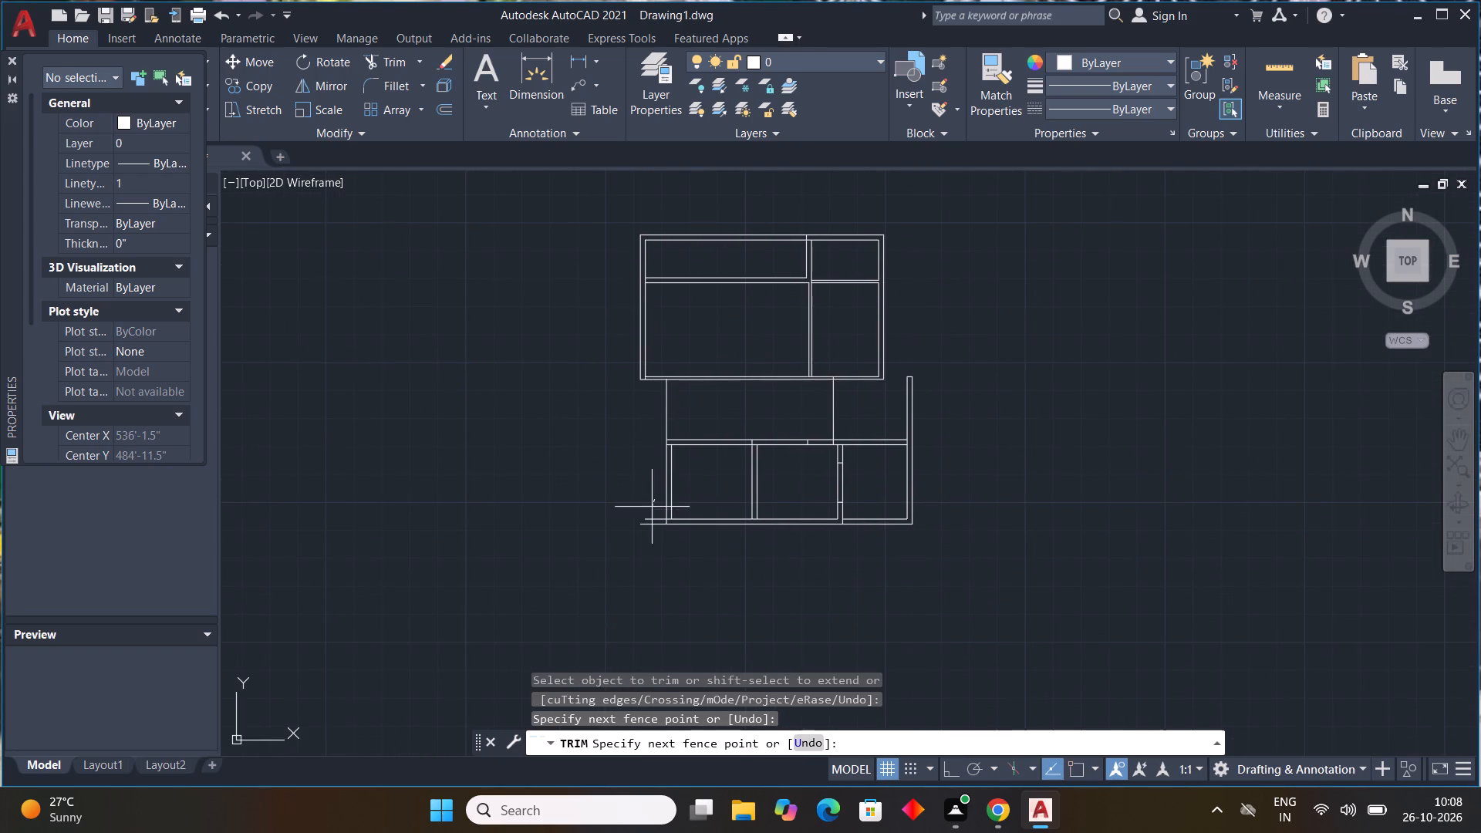
{"action": "left_click_drag", "start_coordinate": [652, 508], "coordinate": [653, 567]}
Trim the marked openings in the right-hand interior vertical wall and in the lower horizontal wall up to the single vertical line.
{"action": "middle_click_drag", "start_coordinate": [1010, 444], "coordinate": [1010, 499]}
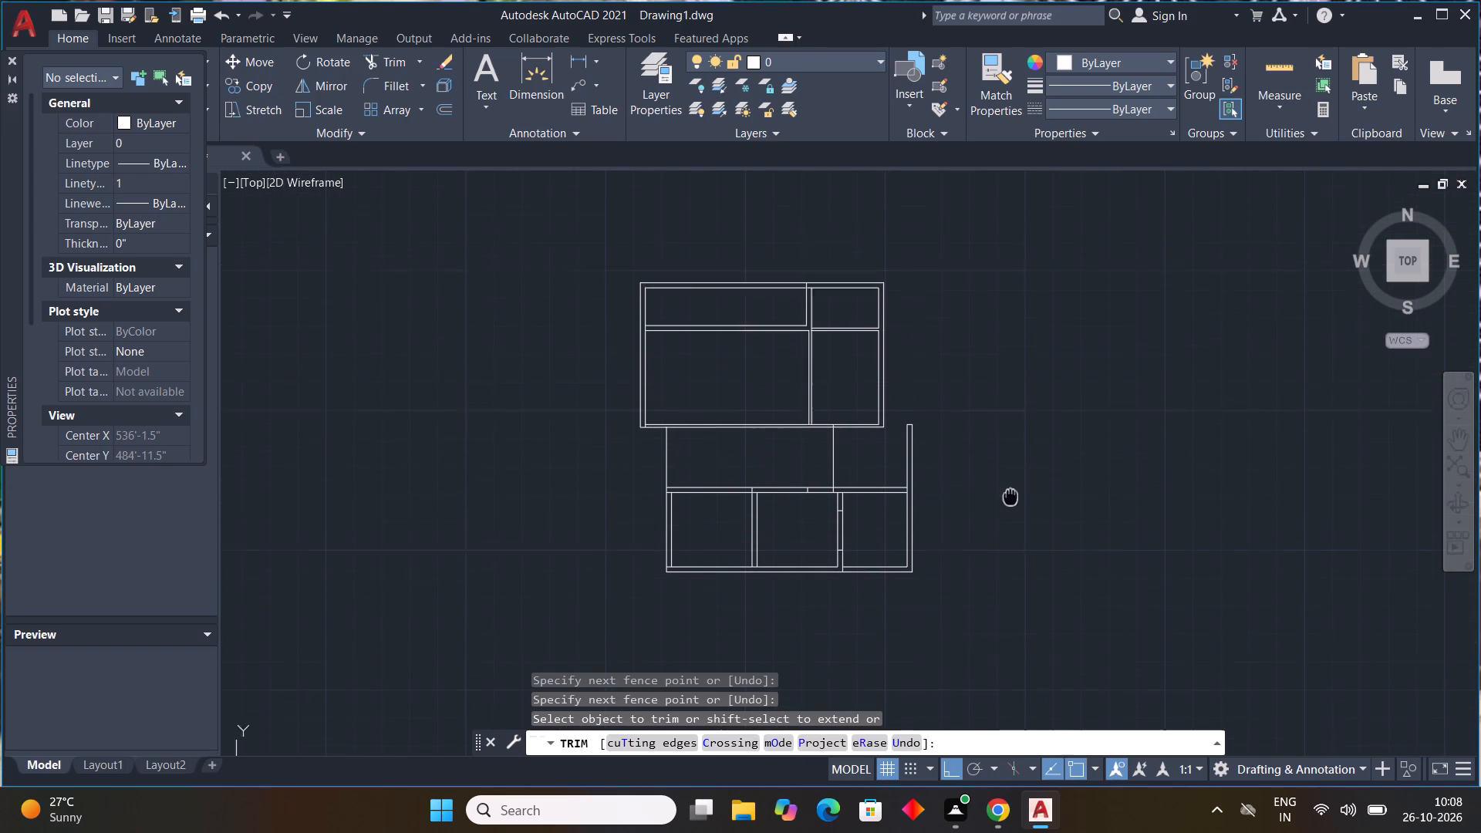
{"action": "middle_click_drag", "start_coordinate": [1010, 499], "coordinate": [1009, 543]}
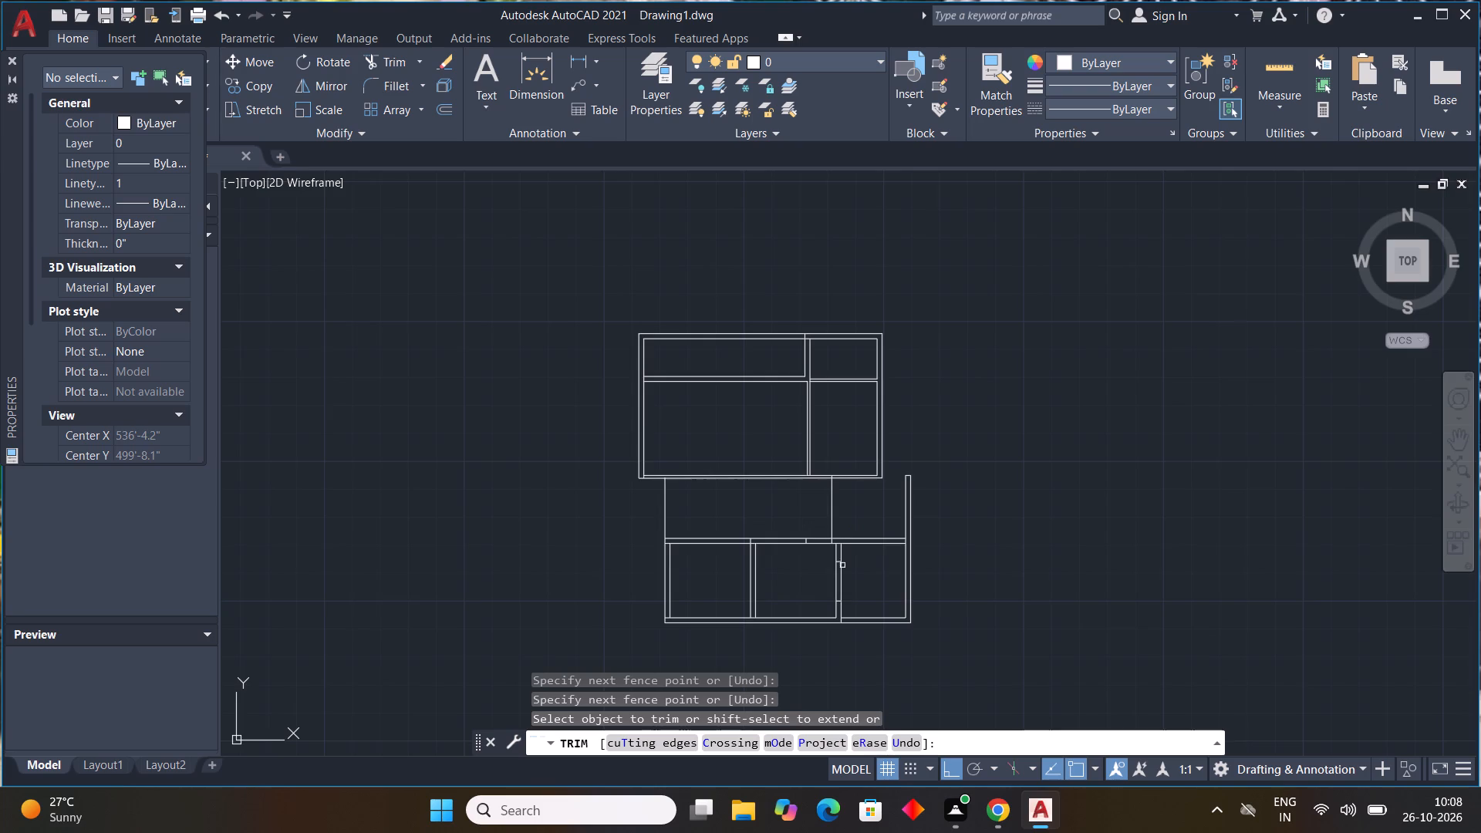
{"action": "scroll", "coordinate": [835, 583], "scroll_direction": "up", "scroll_amount": 2}
{"action": "left_click_drag", "start_coordinate": [810, 585], "coordinate": [894, 573]}
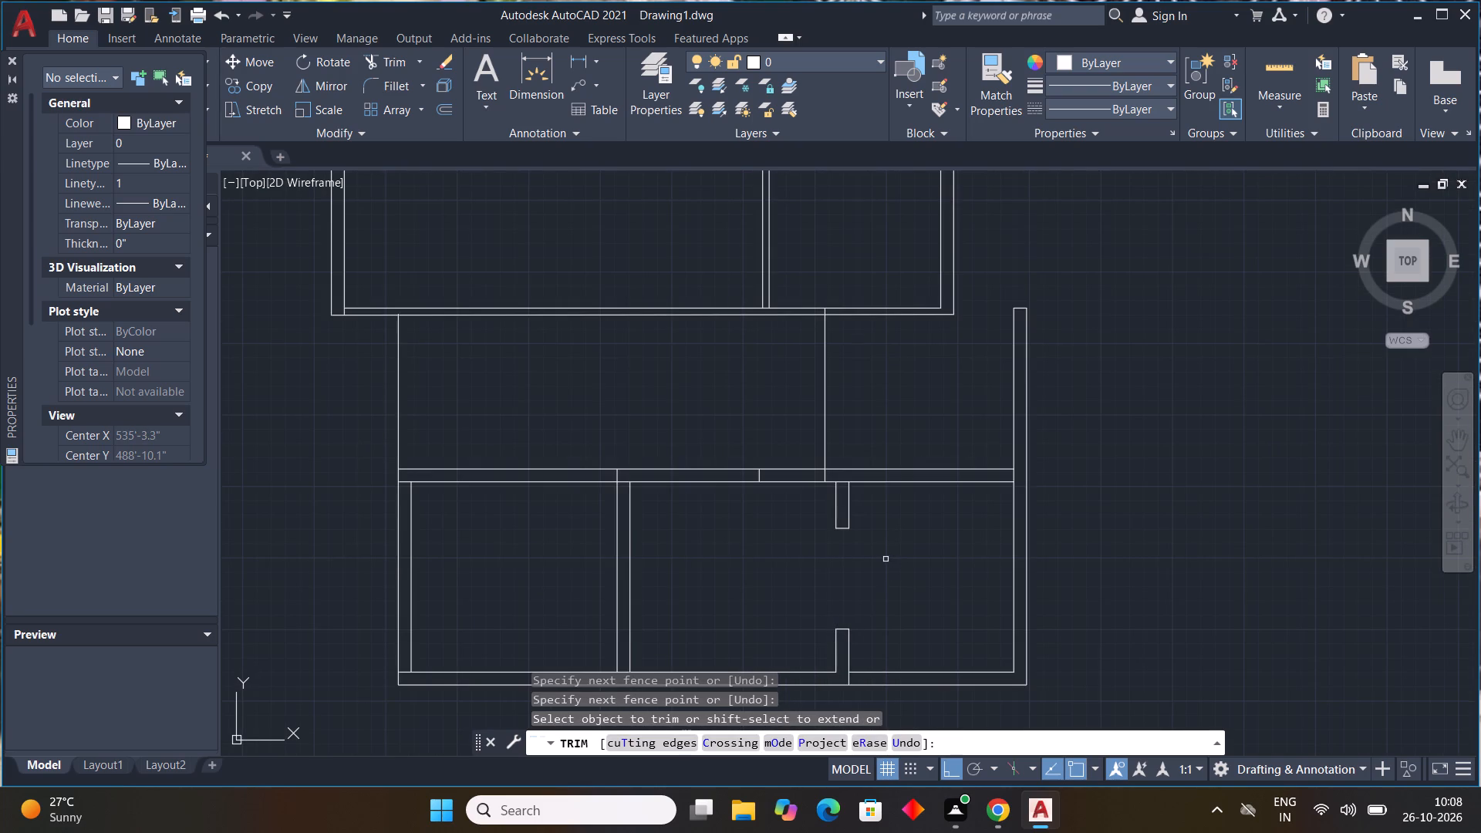
{"action": "left_click_drag", "start_coordinate": [782, 445], "coordinate": [784, 524]}
{"action": "scroll", "coordinate": [808, 518], "scroll_direction": "down", "scroll_amount": 1}
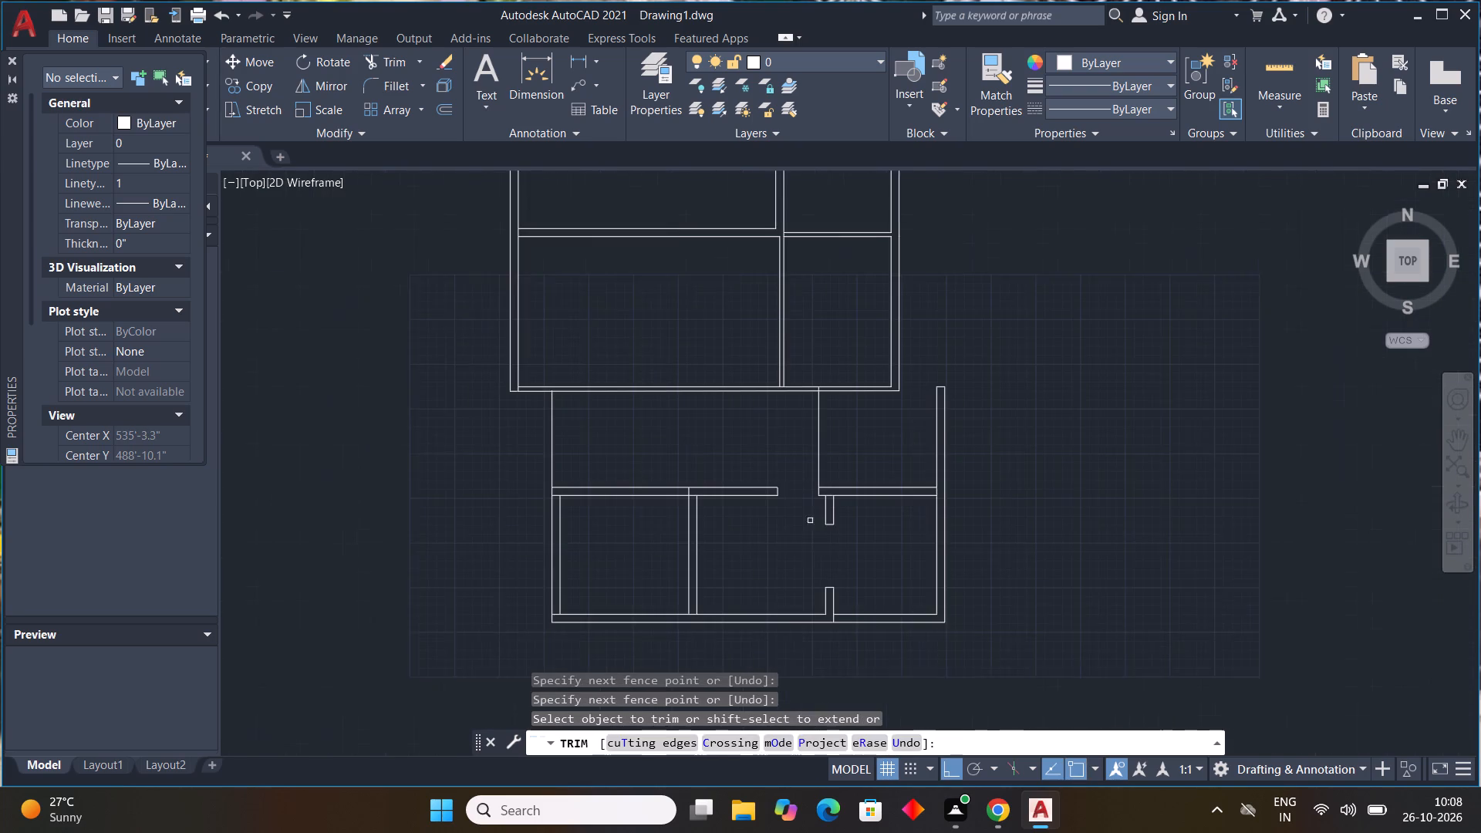
{"action": "middle_click_drag", "start_coordinate": [819, 546], "coordinate": [837, 591]}
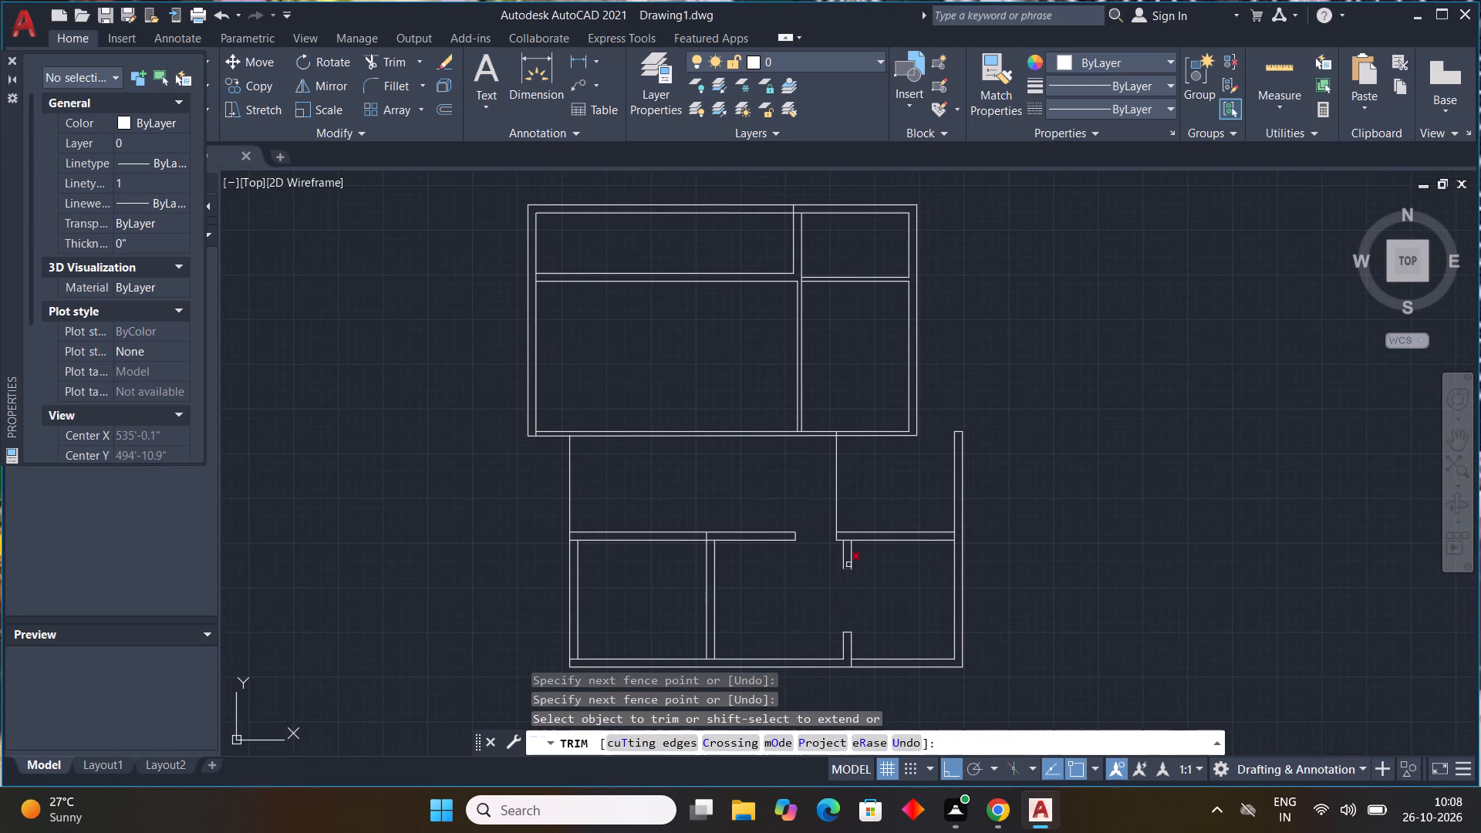
Trim the short line closing the top of the upper wall stub where it meets the lower horizontal wall.
{"action": "scroll", "coordinate": [852, 547], "scroll_direction": "up", "scroll_amount": 1}
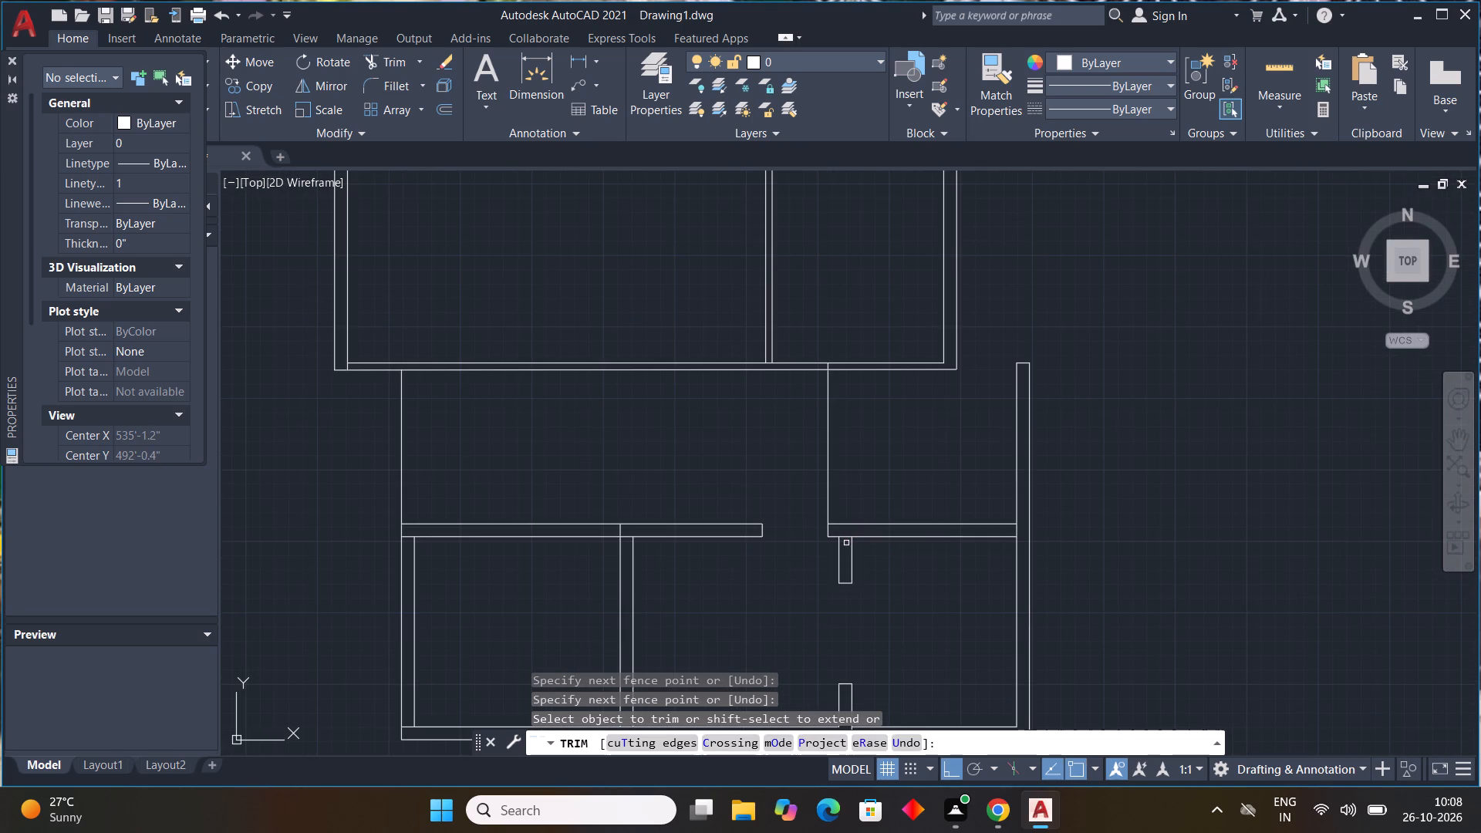
{"action": "left_click", "coordinate": [846, 536]}
{"action": "scroll", "coordinate": [930, 605], "scroll_direction": "down", "scroll_amount": 2}
{"action": "middle_click_drag", "start_coordinate": [924, 590], "coordinate": [898, 539]}
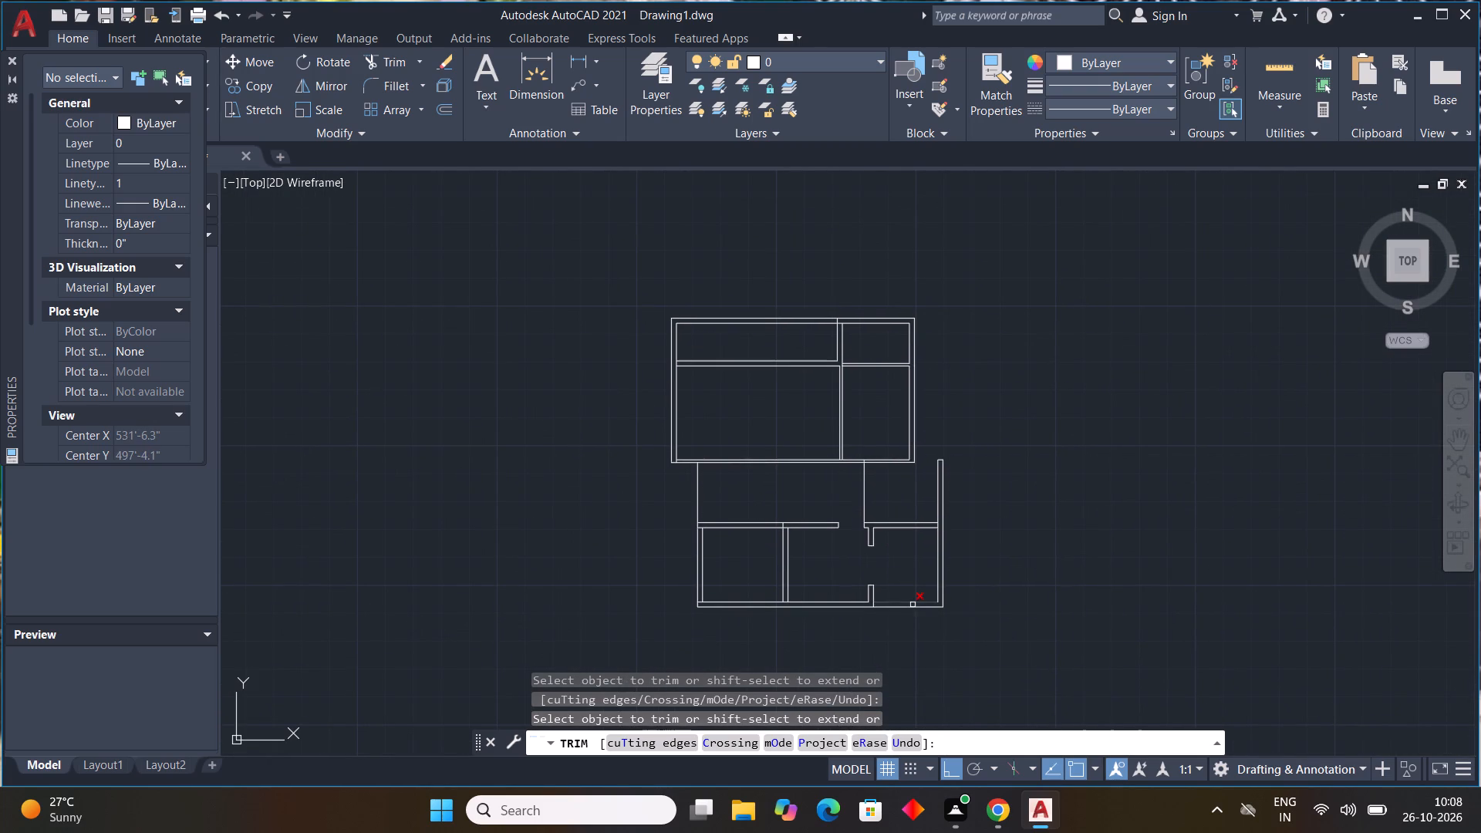
{"action": "key", "text": "Escape"}
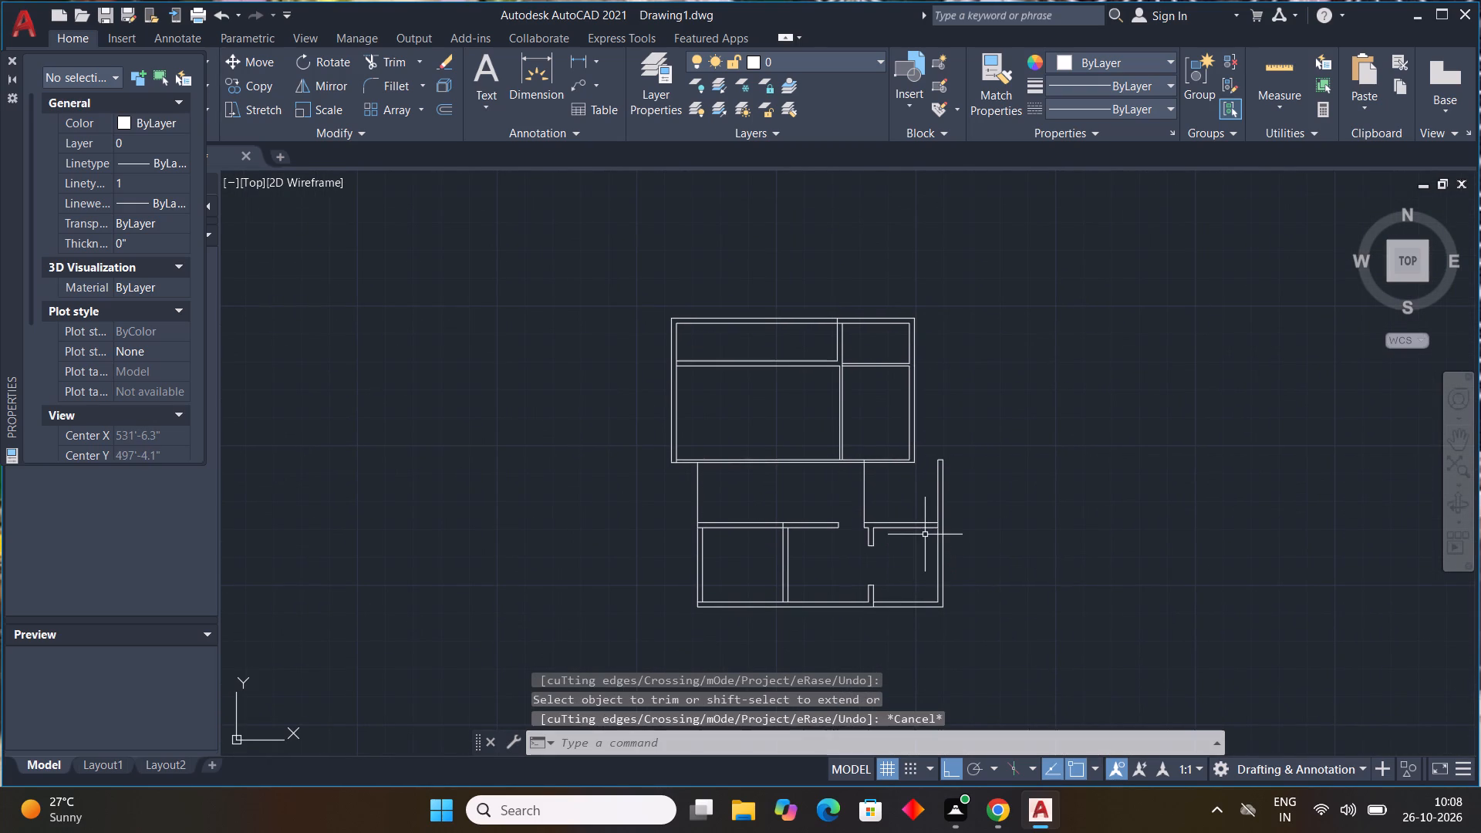
{"action": "key", "text": "Escape"}
Stretch the right end of the lower horizontal wall's lower line to the right outer wall's outer line.
{"action": "scroll", "coordinate": [928, 524], "scroll_direction": "up", "scroll_amount": 3}
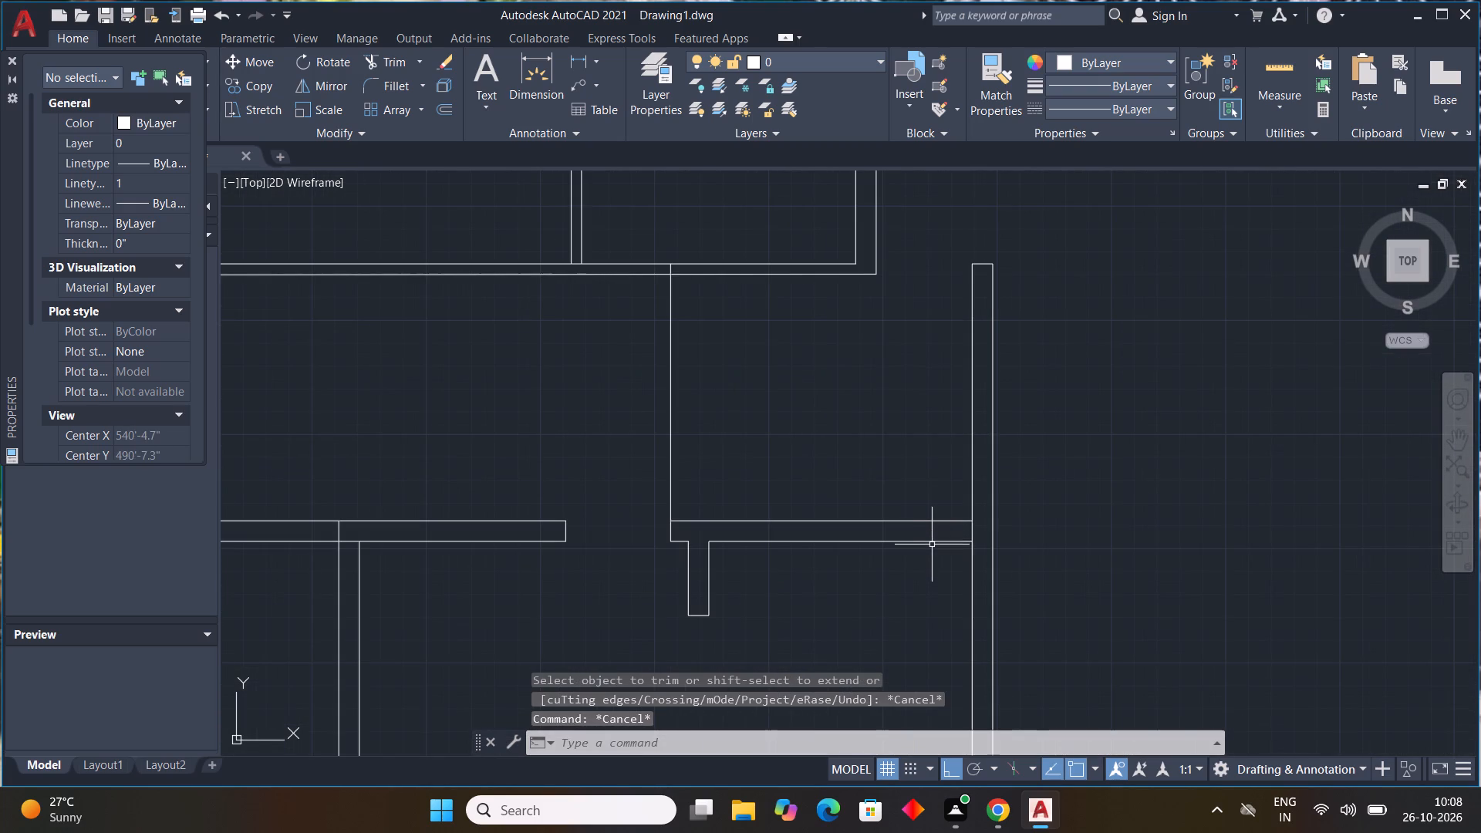
{"action": "left_click", "coordinate": [932, 542]}
{"action": "left_click", "coordinate": [973, 541]}
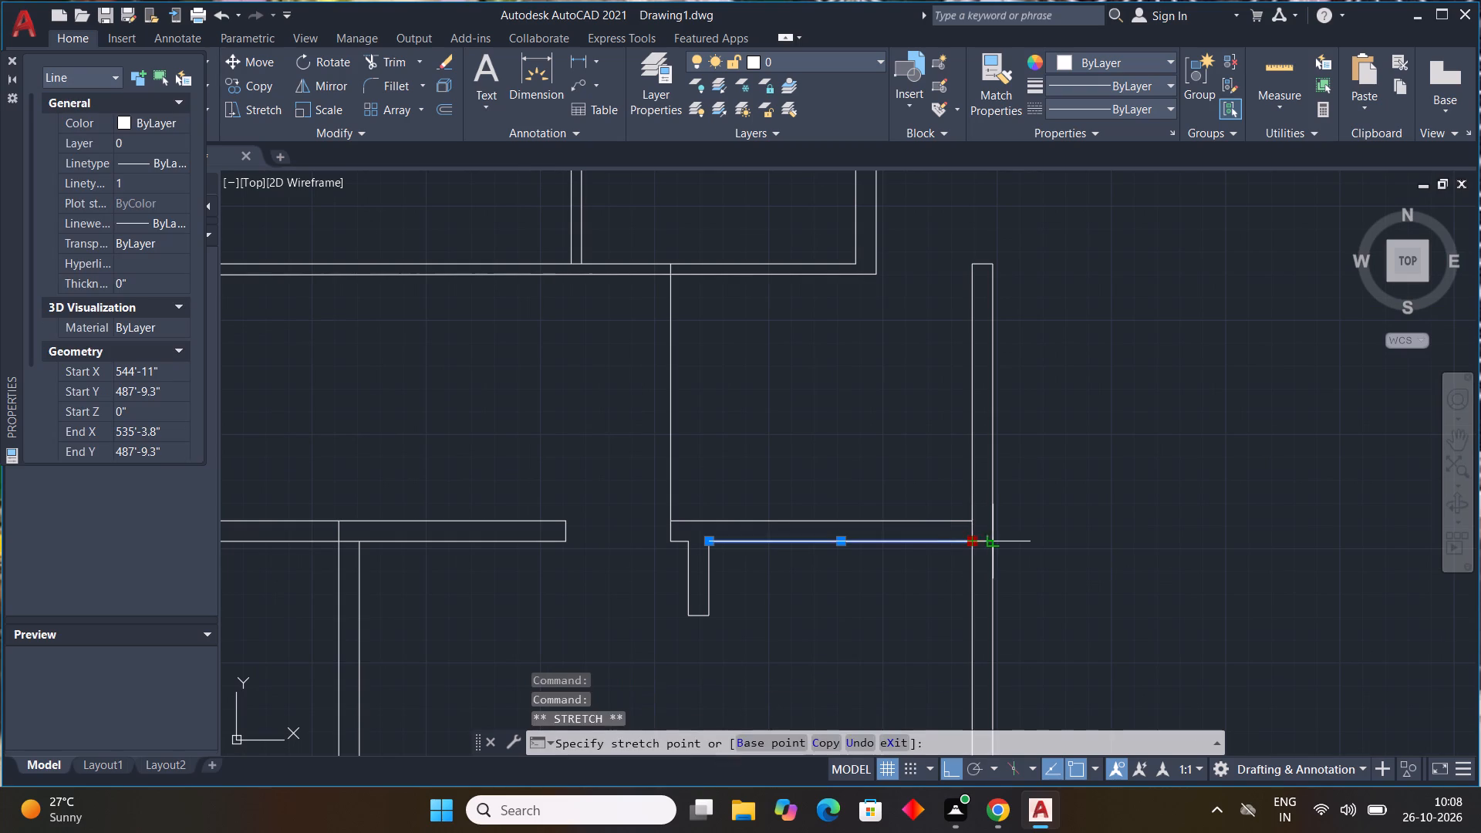
{"action": "left_click", "coordinate": [991, 541]}
{"action": "key", "text": "Escape"}
{"action": "scroll", "coordinate": [1041, 549], "scroll_direction": "down", "scroll_amount": 3}
{"action": "middle_click_drag", "start_coordinate": [1066, 568], "coordinate": [1031, 519]}
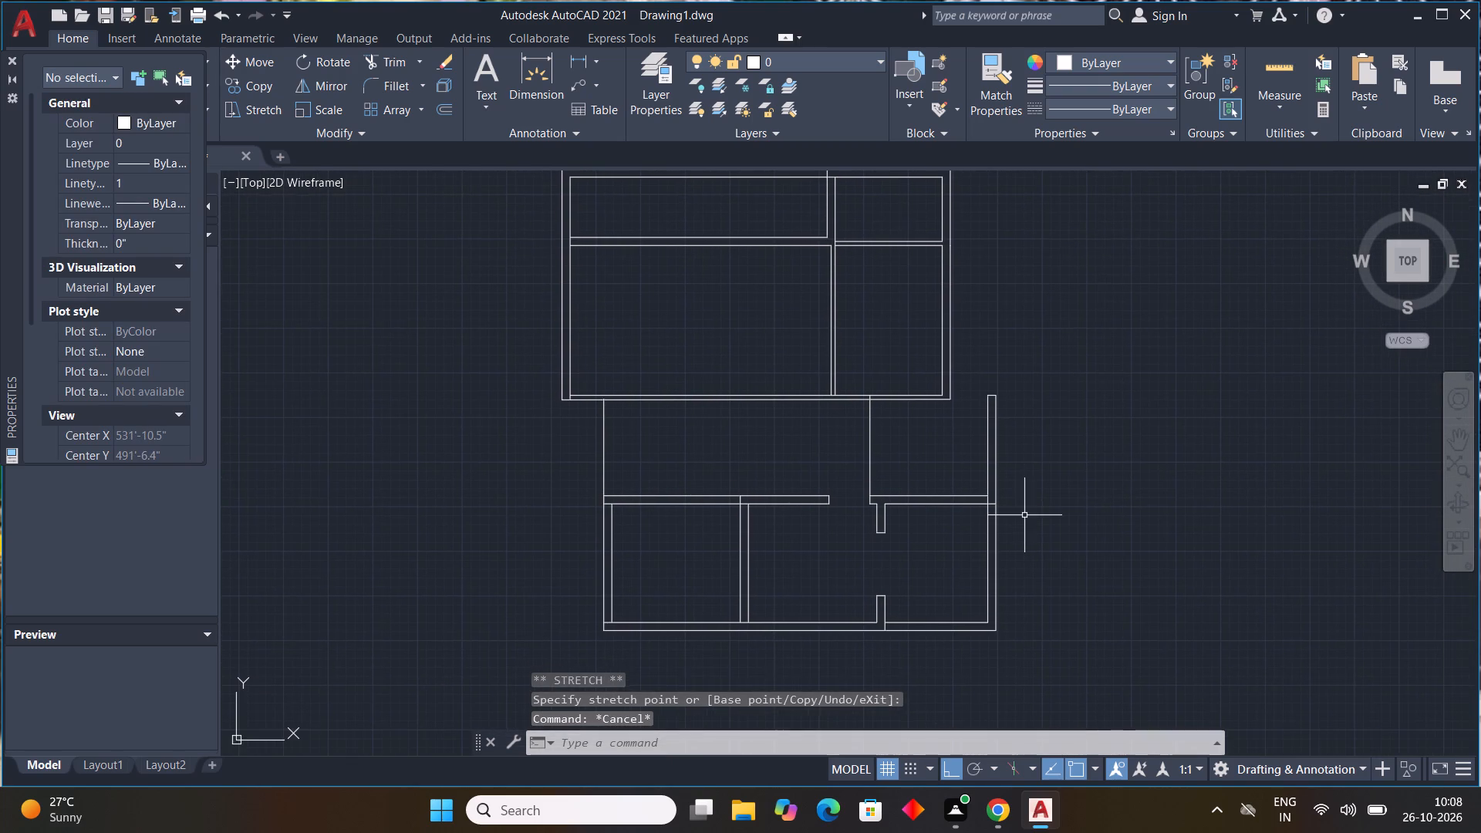
{"action": "key", "text": "Escape"}
{"action": "key", "text": "Escape"}
Trim the right outer wall's inner line between the two lines of the lower horizontal wall.
{"action": "type", "text": "tr"}
{"action": "key", "text": "space"}
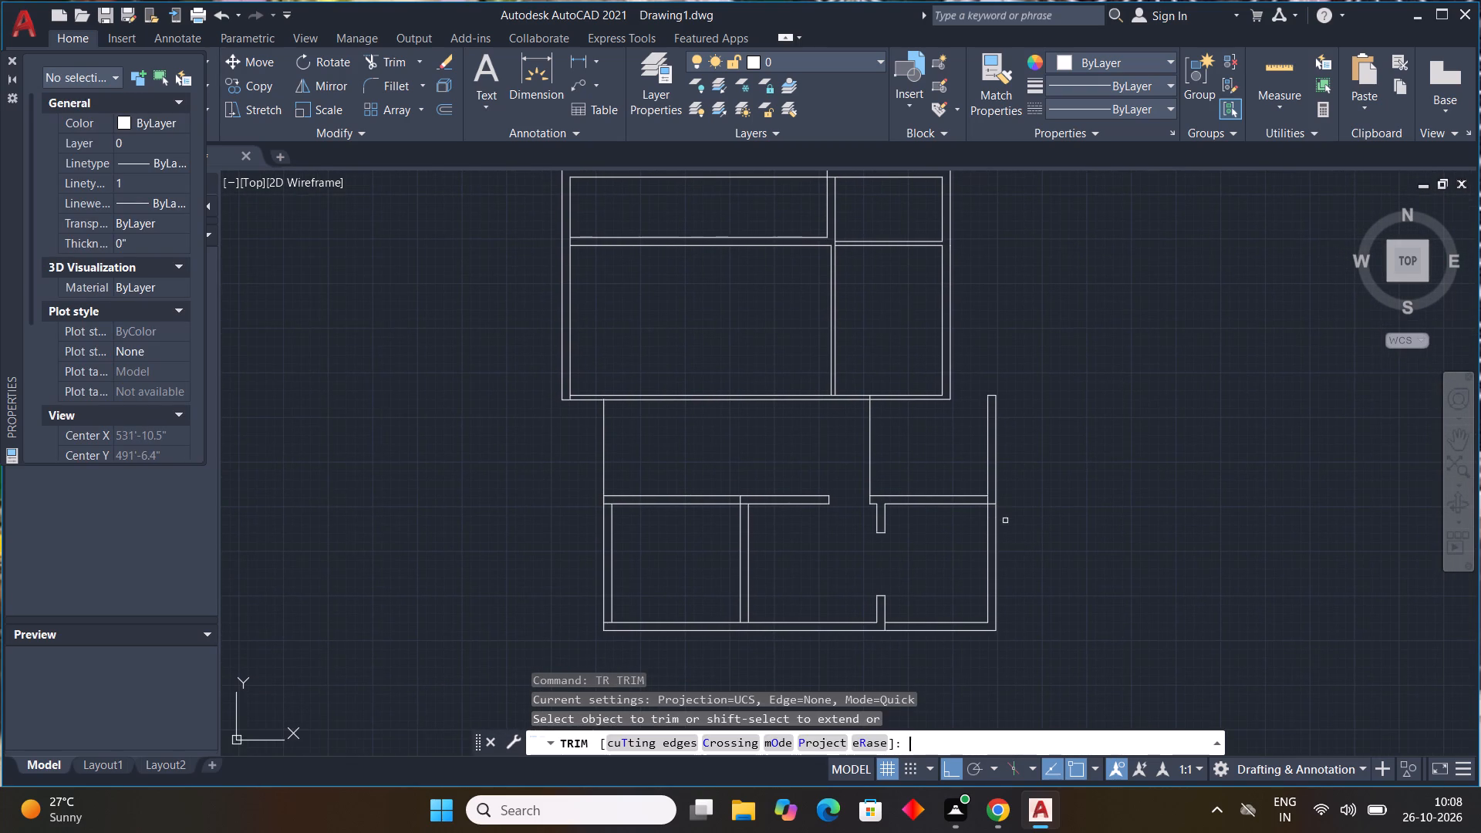
{"action": "scroll", "coordinate": [989, 505], "scroll_direction": "up", "scroll_amount": 3}
{"action": "left_click", "coordinate": [984, 487]}
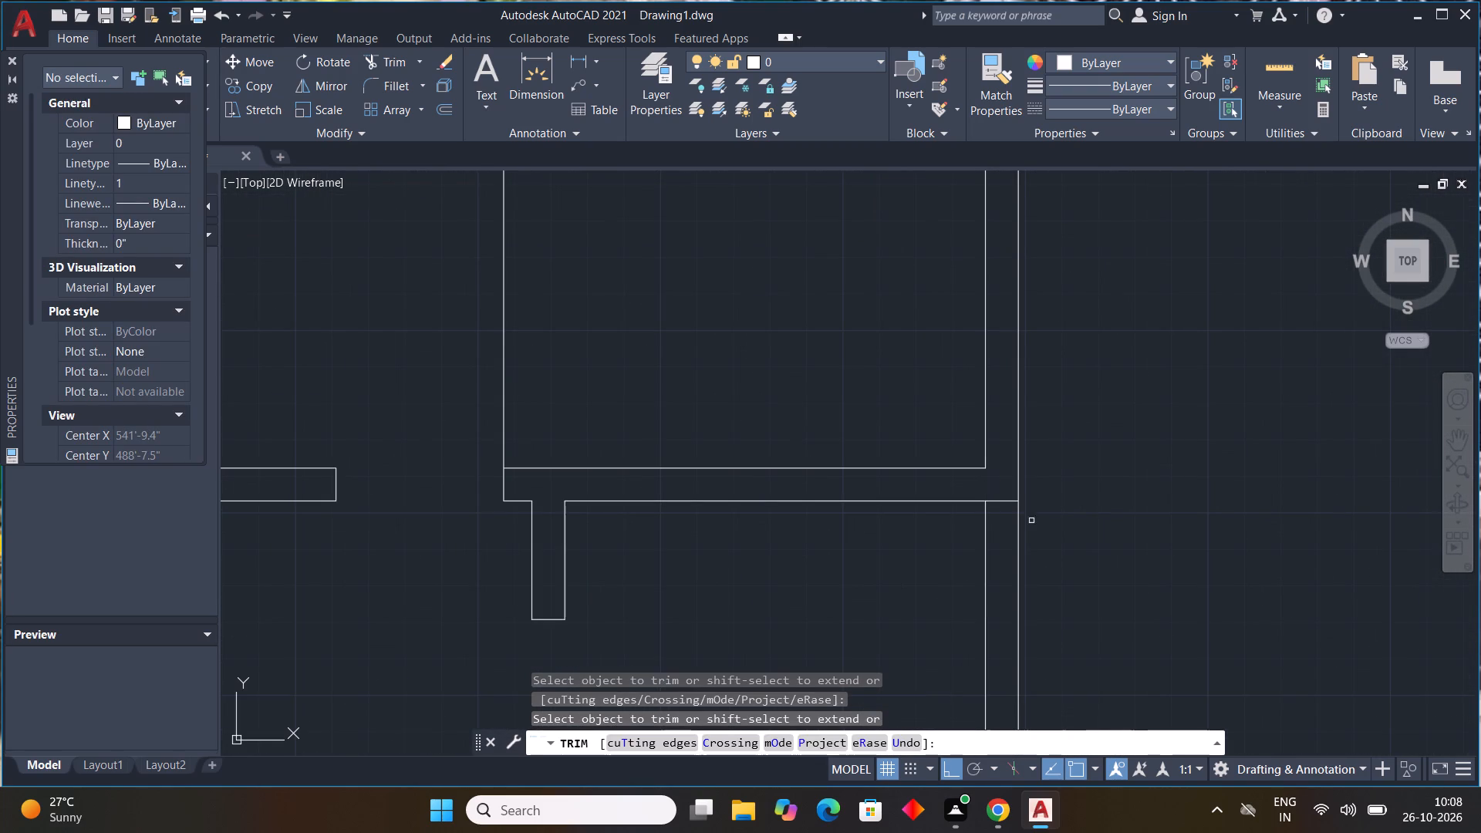
{"action": "scroll", "coordinate": [1118, 546], "scroll_direction": "down", "scroll_amount": 3}
{"action": "middle_click_drag", "start_coordinate": [1099, 520], "coordinate": [1010, 508]}
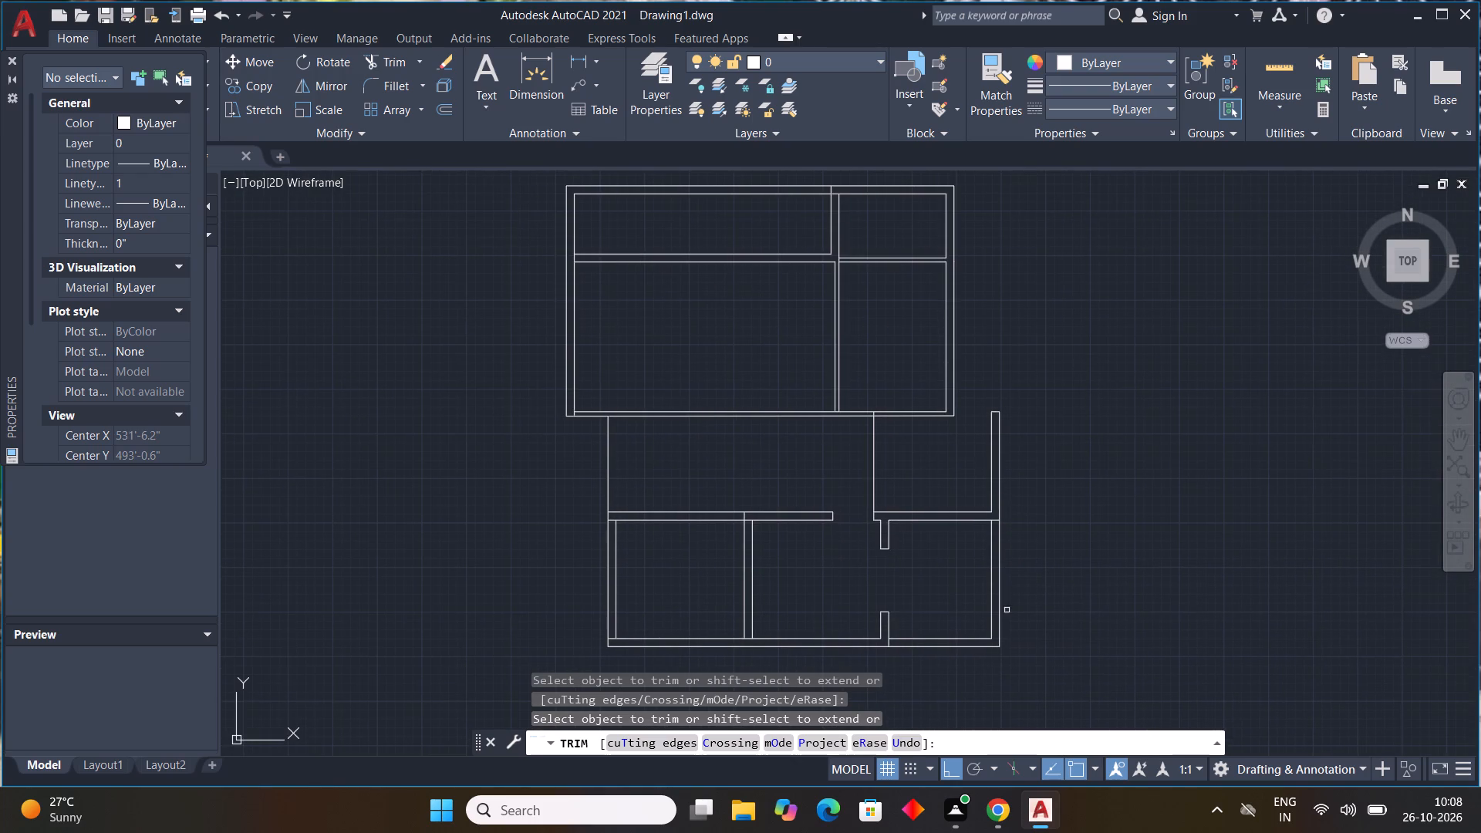
Trim away the right outer wall below the lower horizontal wall and the bottom wall beyond the right-hand interior vertical wall.
{"action": "left_click_drag", "start_coordinate": [943, 583], "coordinate": [970, 673]}
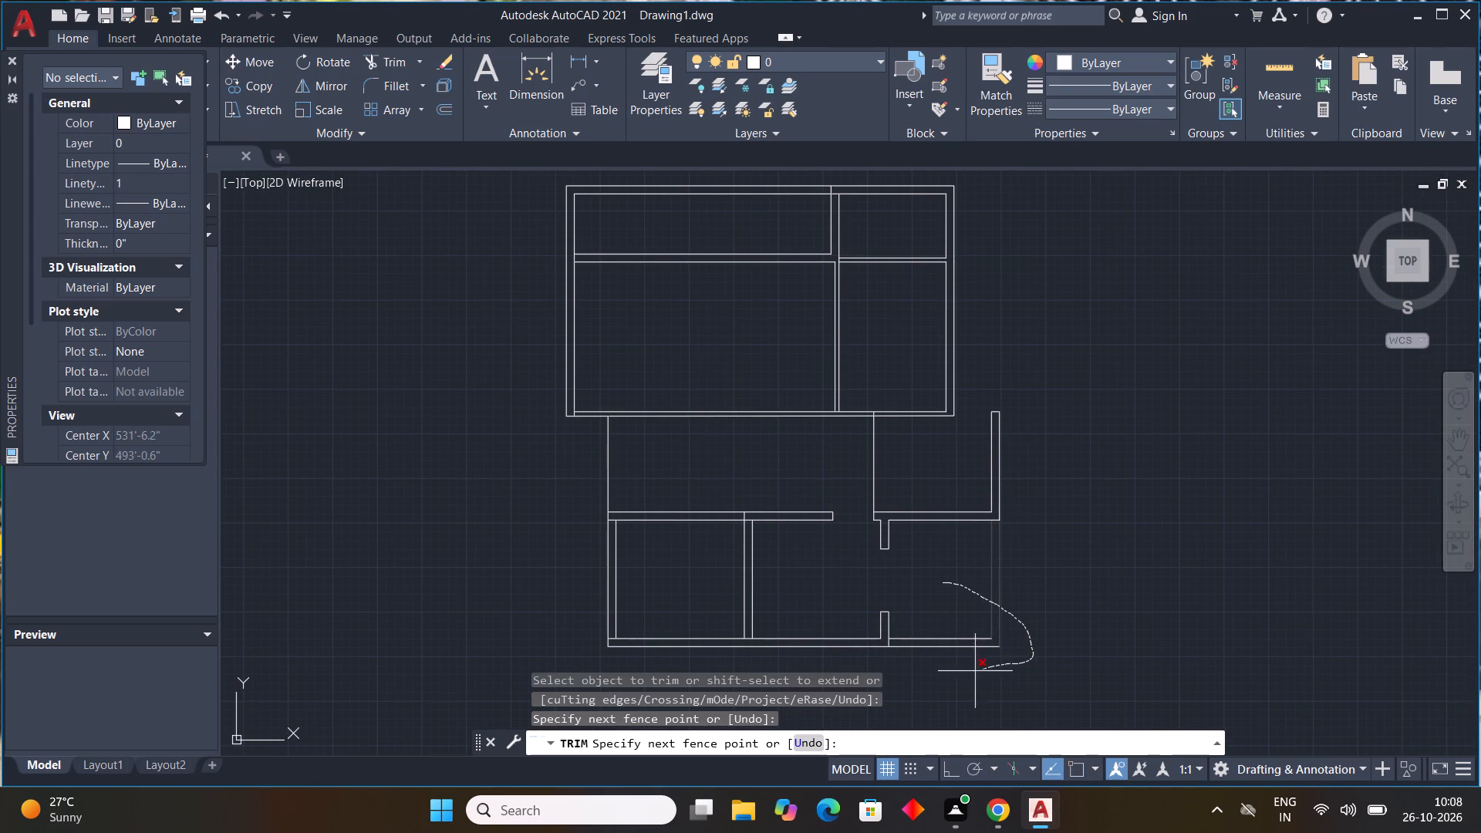
{"action": "left_click_drag", "start_coordinate": [970, 673], "coordinate": [929, 615]}
Trim the bottom wall's inner line between the two lines of the lower area's middle vertical wall.
{"action": "middle_click_drag", "start_coordinate": [938, 615], "coordinate": [946, 636]}
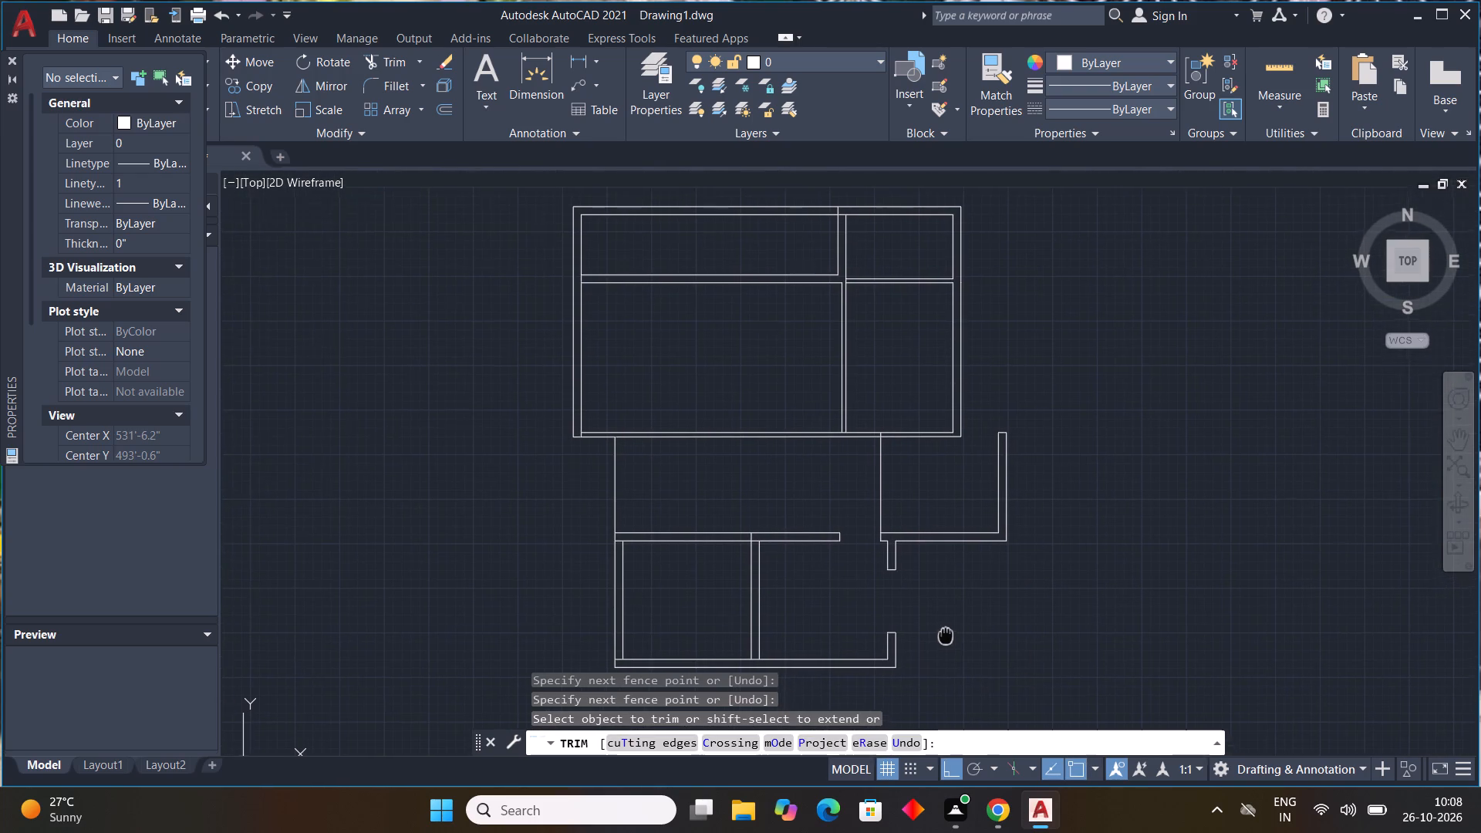
{"action": "middle_click_drag", "start_coordinate": [946, 636], "coordinate": [1054, 548]}
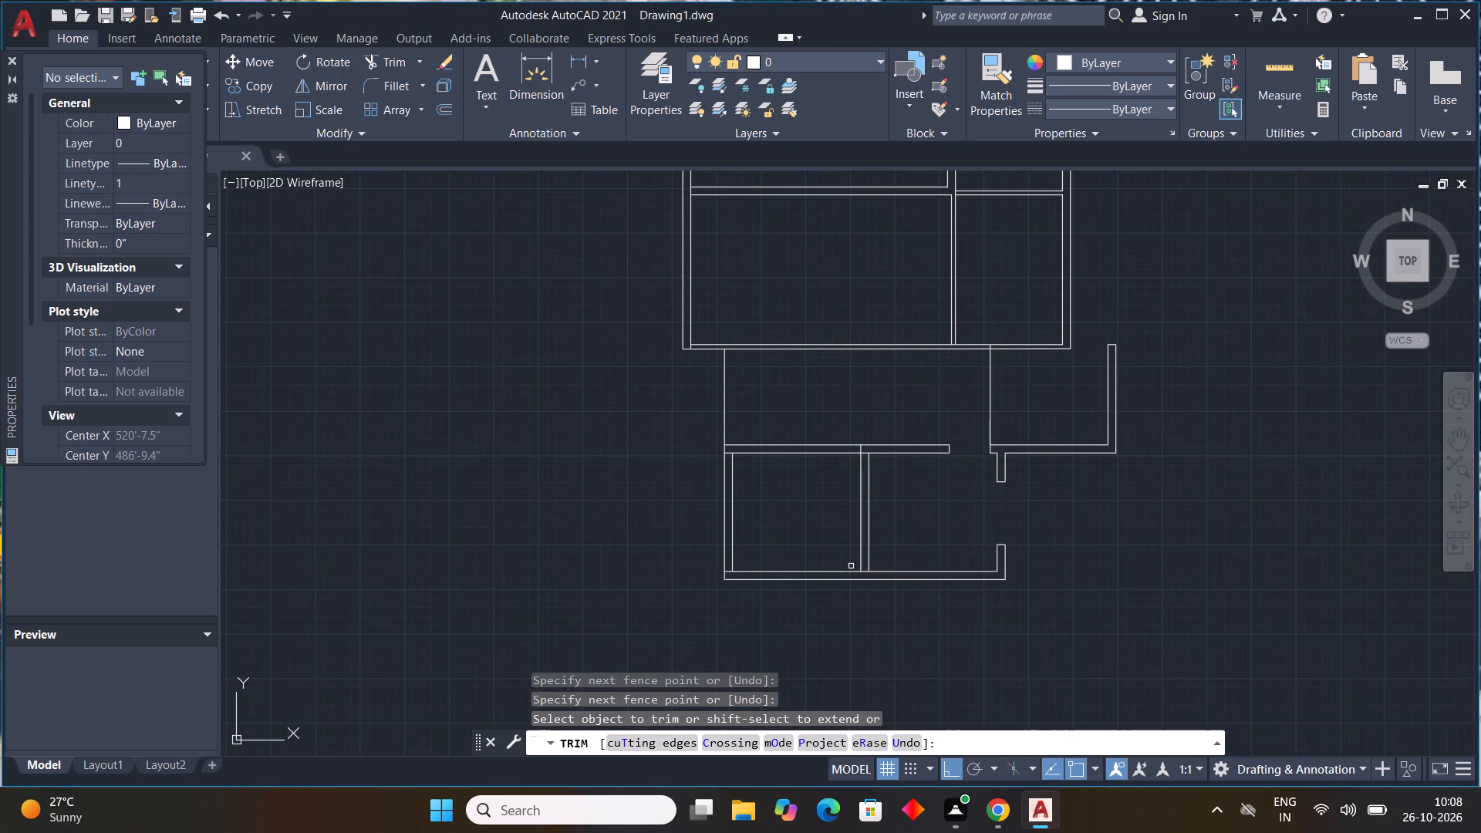
{"action": "scroll", "coordinate": [869, 567], "scroll_direction": "up", "scroll_amount": 1}
{"action": "left_click", "coordinate": [864, 576]}
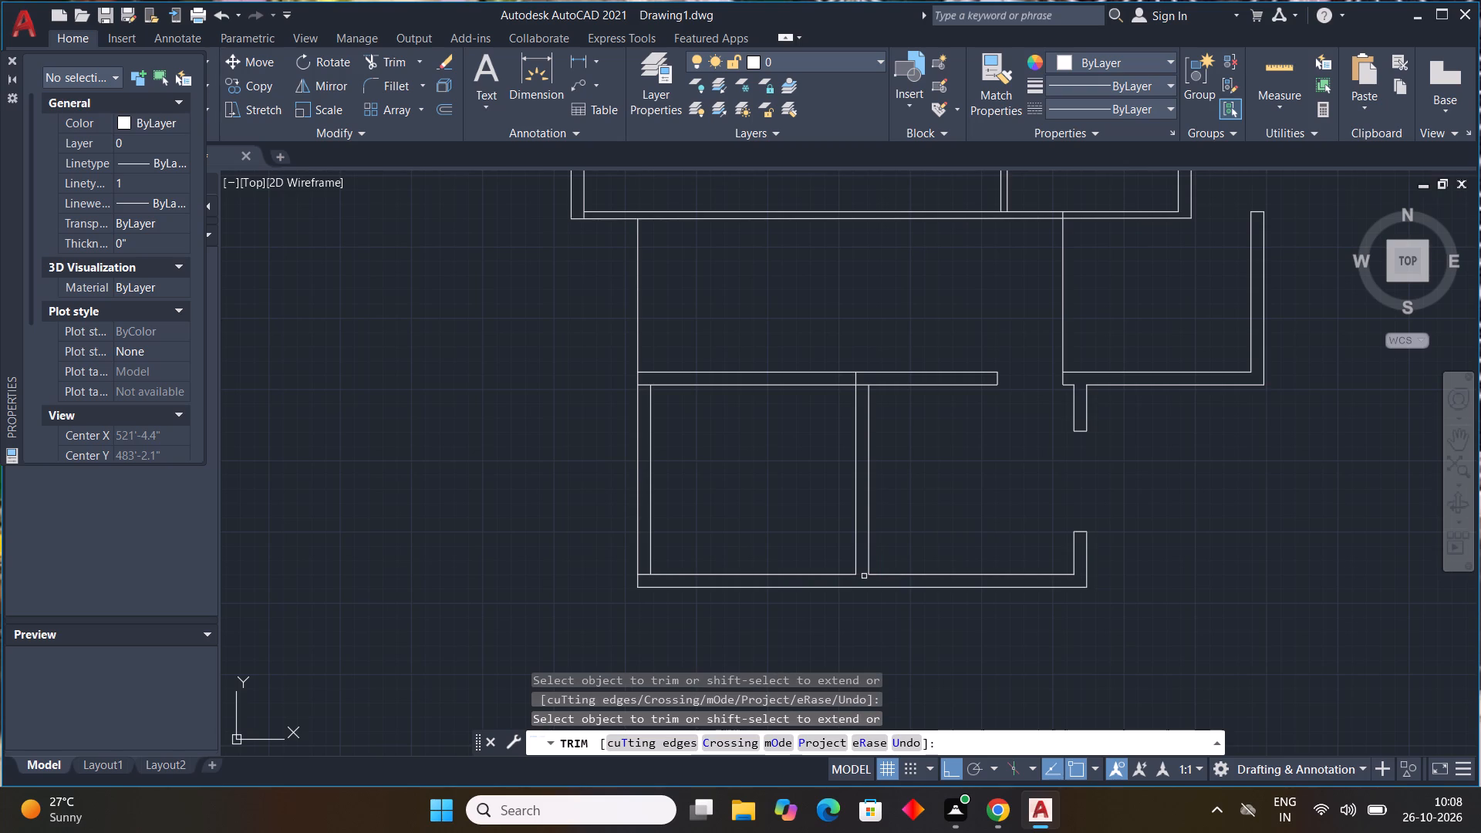
{"action": "key", "text": "Escape"}
{"action": "key", "text": "Escape"}
{"action": "key", "text": "Escape"}
{"action": "key", "text": "Escape"}
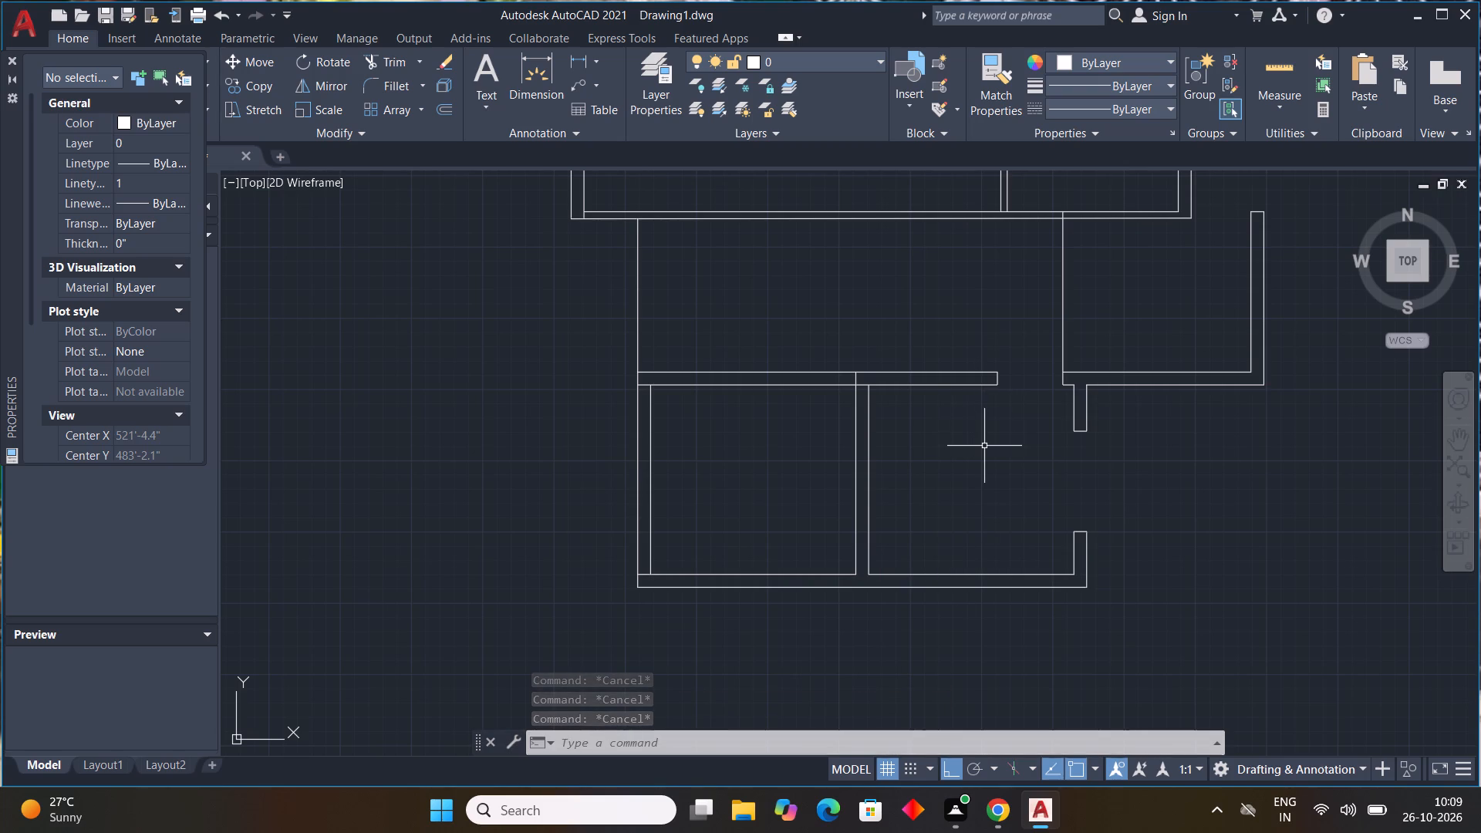
Check the length of the lower area's middle vertical wall with a trial dimension along its right line.
{"action": "left_click", "coordinate": [558, 99]}
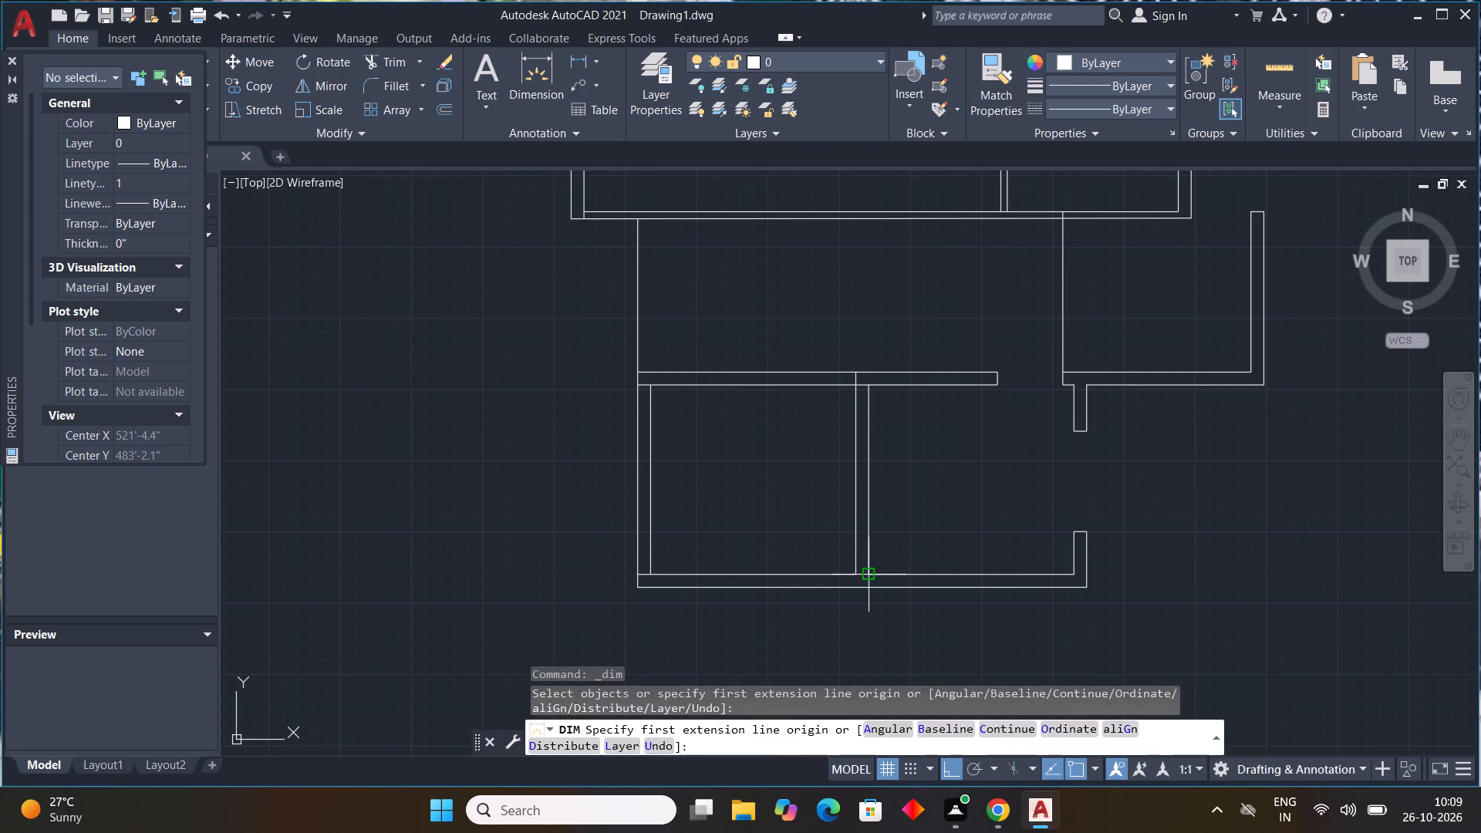
{"action": "left_click", "coordinate": [873, 573]}
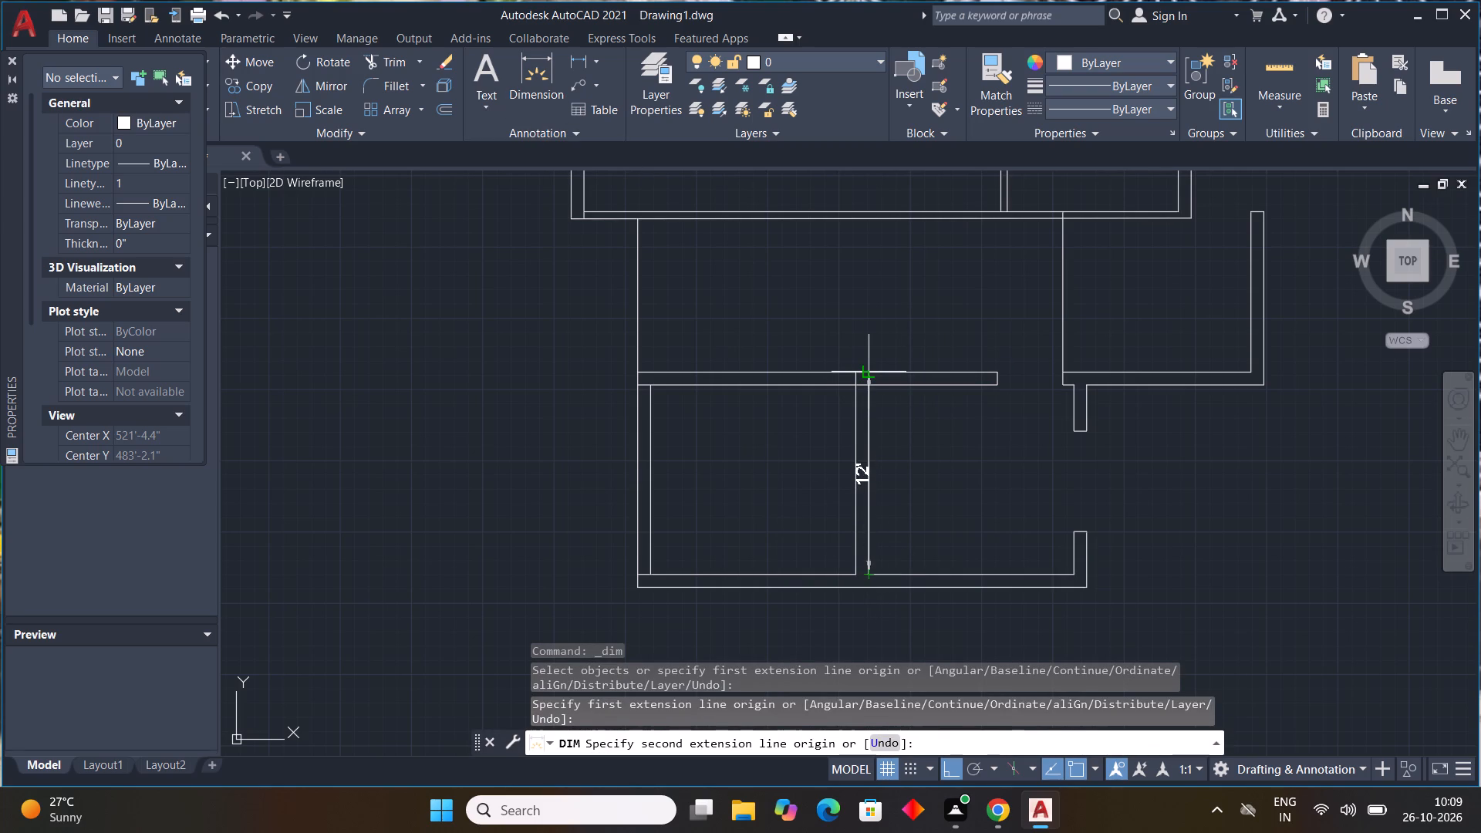
{"action": "key", "text": "Escape"}
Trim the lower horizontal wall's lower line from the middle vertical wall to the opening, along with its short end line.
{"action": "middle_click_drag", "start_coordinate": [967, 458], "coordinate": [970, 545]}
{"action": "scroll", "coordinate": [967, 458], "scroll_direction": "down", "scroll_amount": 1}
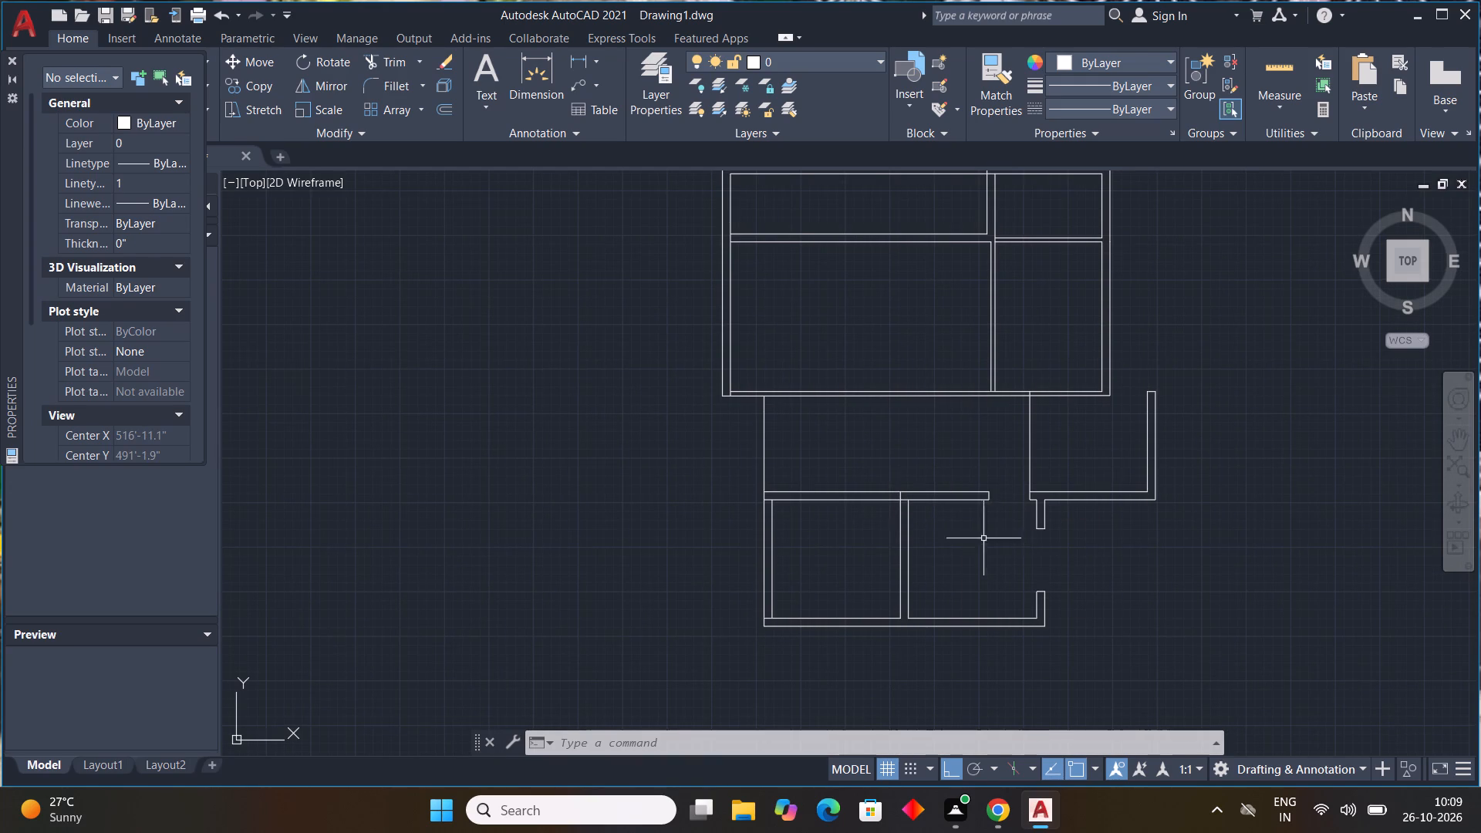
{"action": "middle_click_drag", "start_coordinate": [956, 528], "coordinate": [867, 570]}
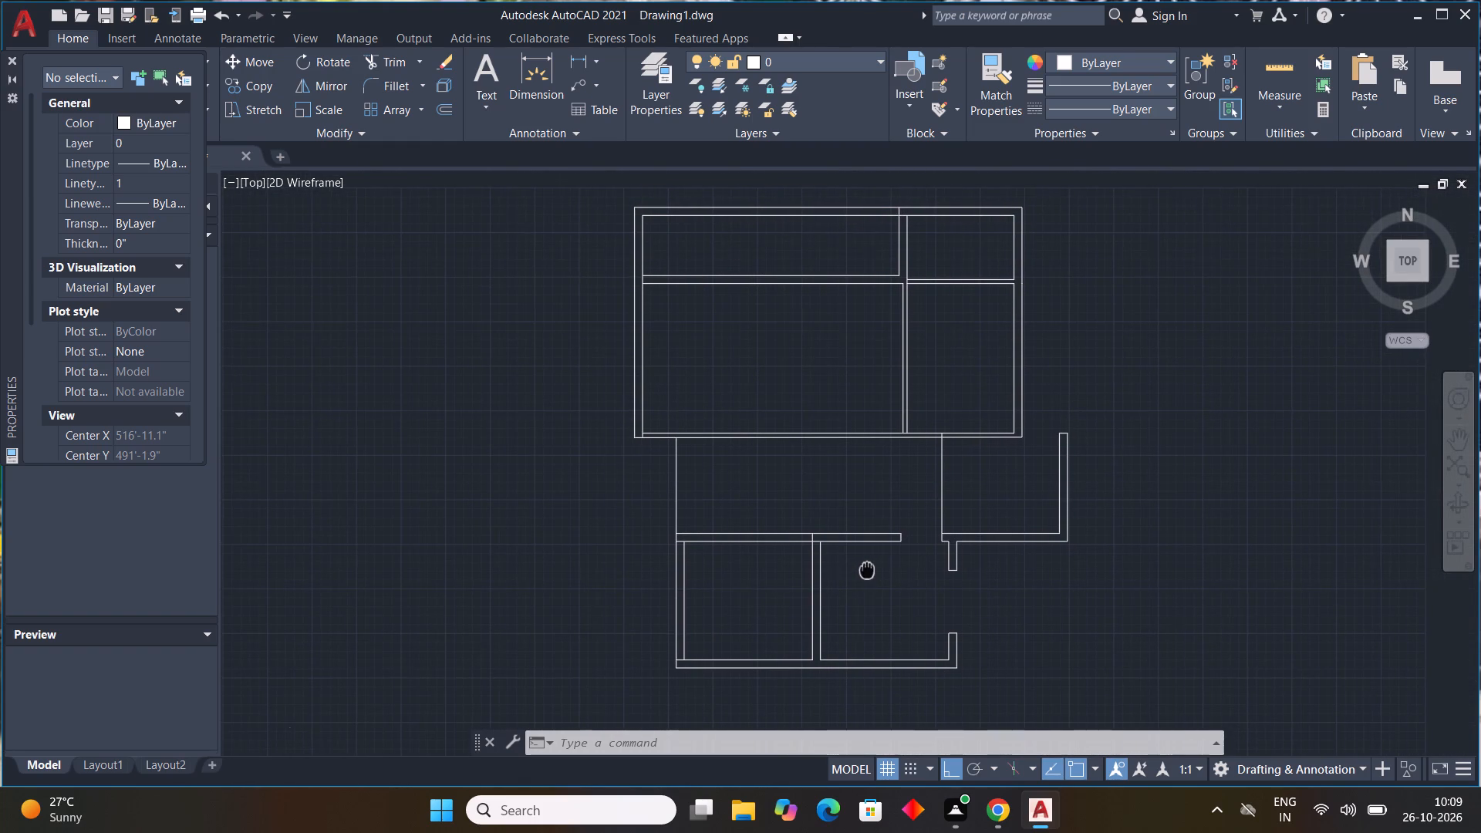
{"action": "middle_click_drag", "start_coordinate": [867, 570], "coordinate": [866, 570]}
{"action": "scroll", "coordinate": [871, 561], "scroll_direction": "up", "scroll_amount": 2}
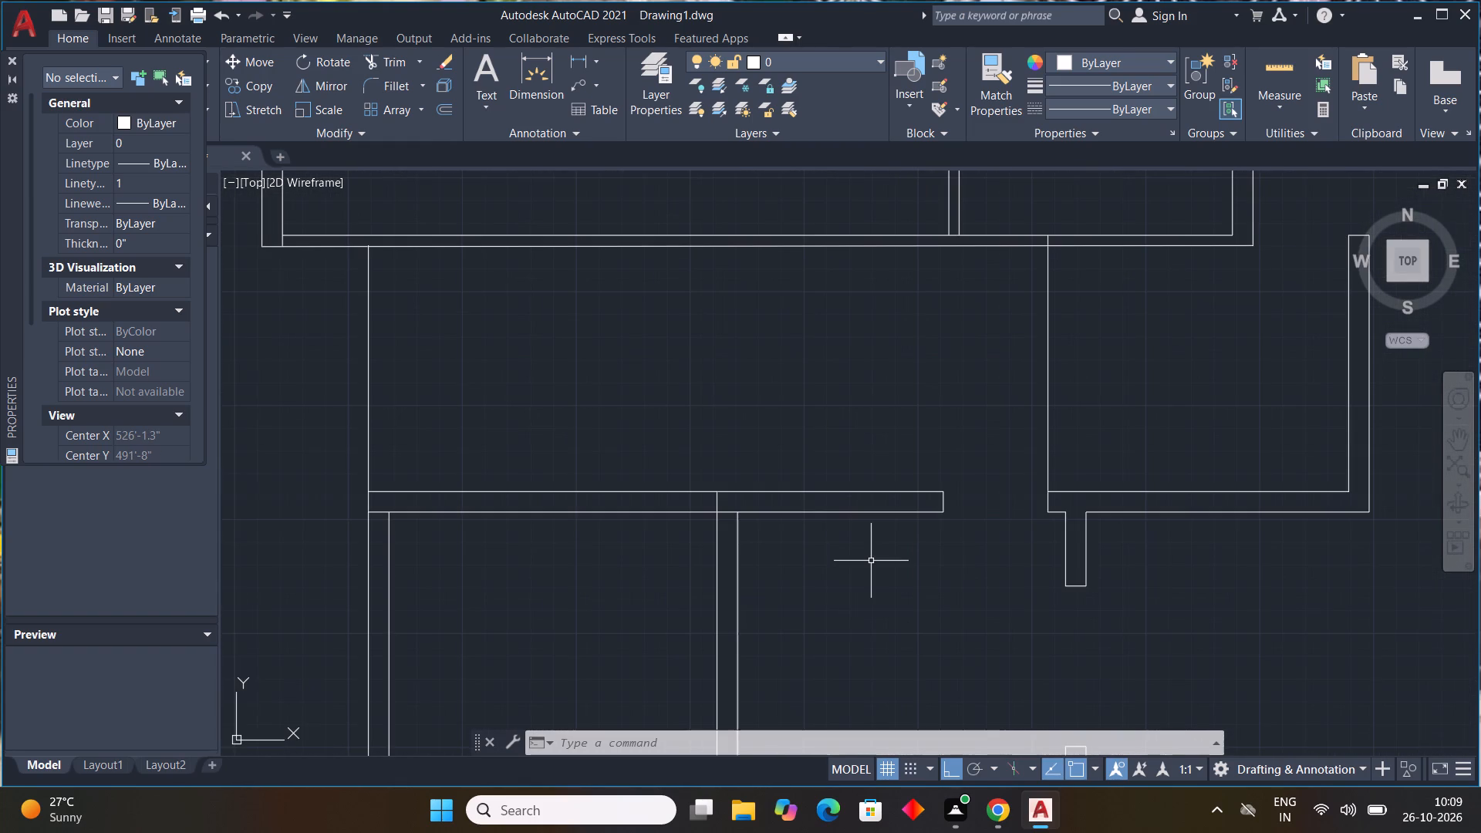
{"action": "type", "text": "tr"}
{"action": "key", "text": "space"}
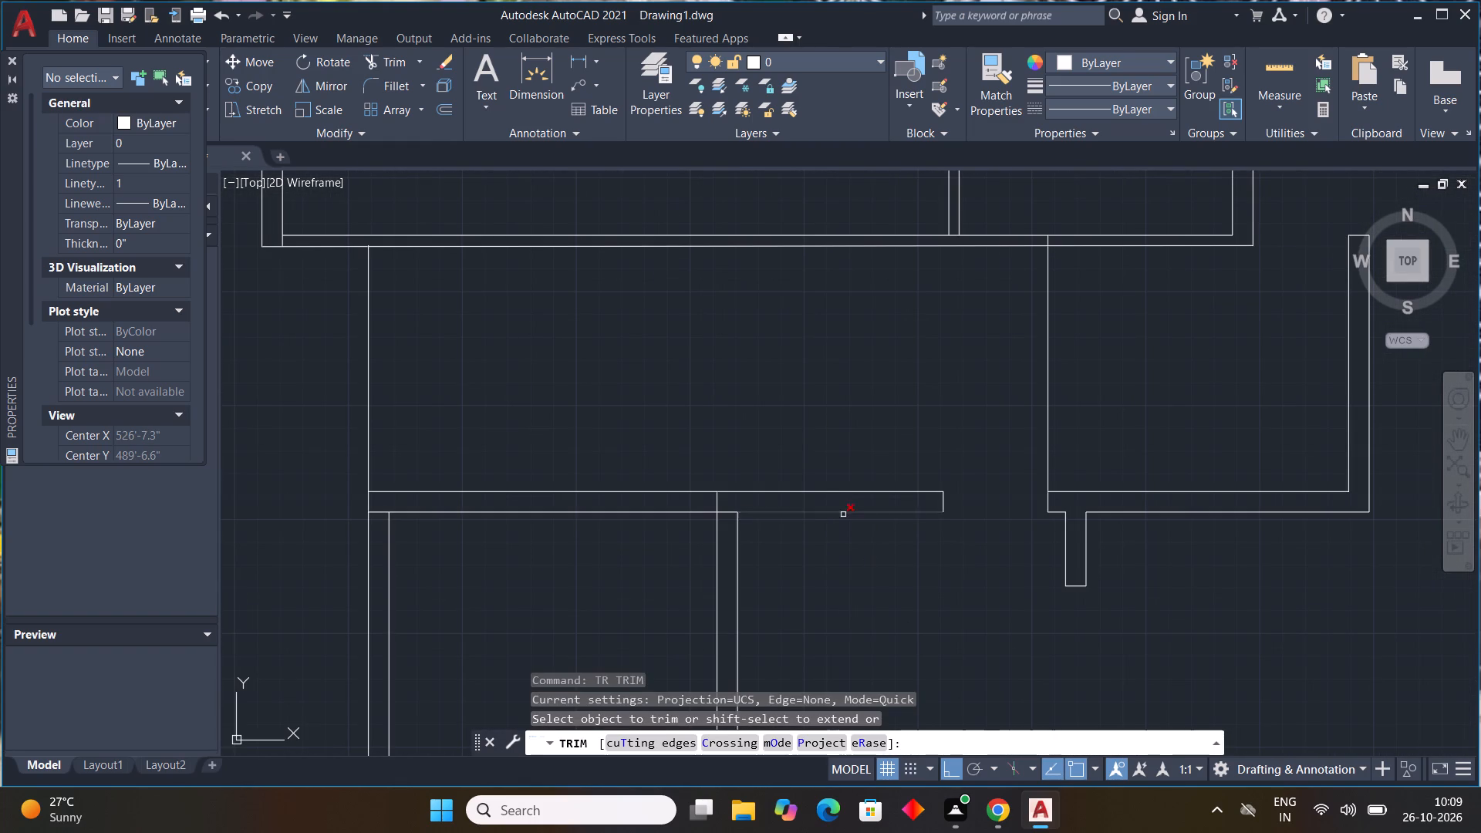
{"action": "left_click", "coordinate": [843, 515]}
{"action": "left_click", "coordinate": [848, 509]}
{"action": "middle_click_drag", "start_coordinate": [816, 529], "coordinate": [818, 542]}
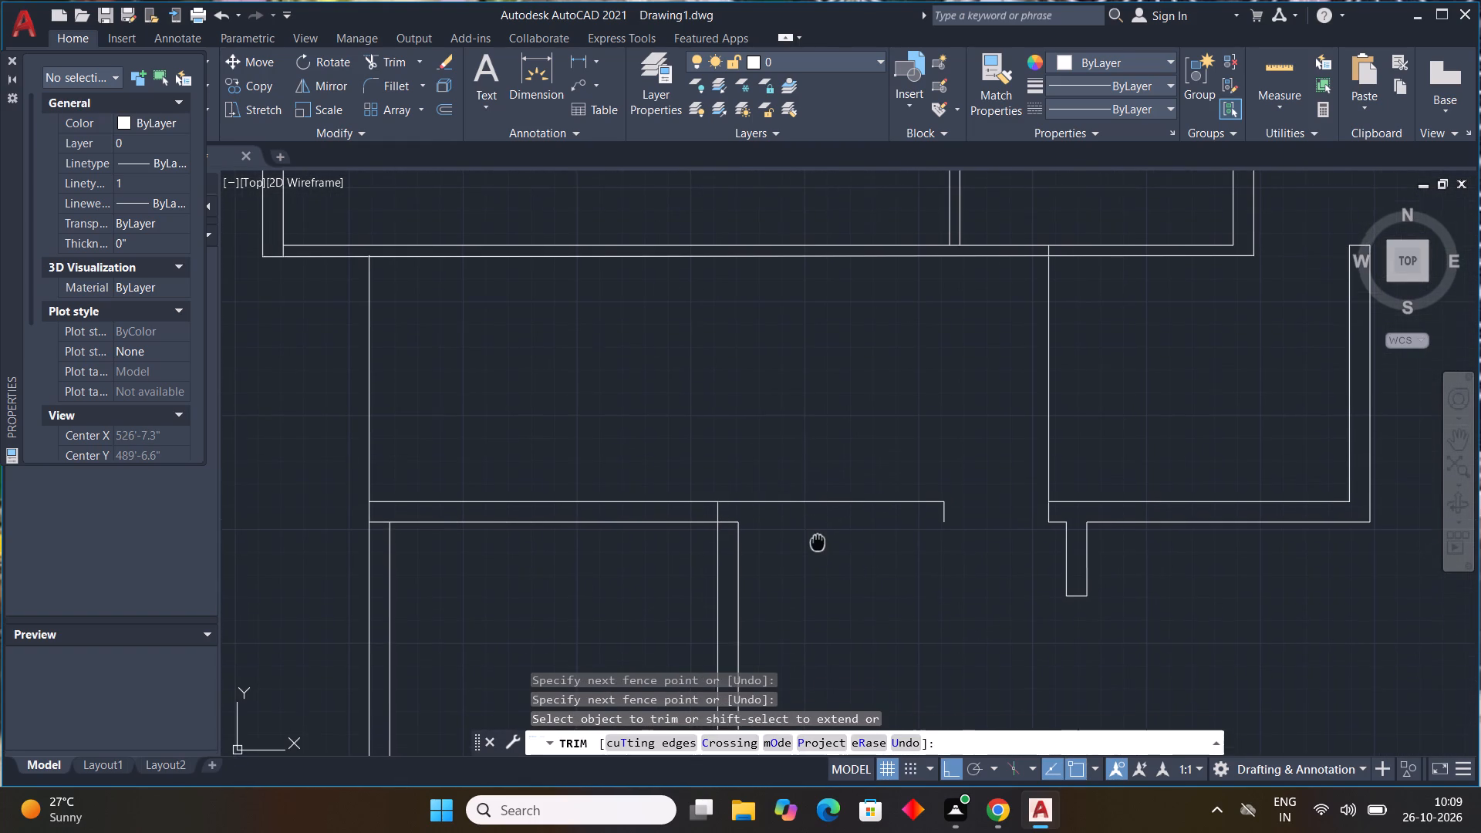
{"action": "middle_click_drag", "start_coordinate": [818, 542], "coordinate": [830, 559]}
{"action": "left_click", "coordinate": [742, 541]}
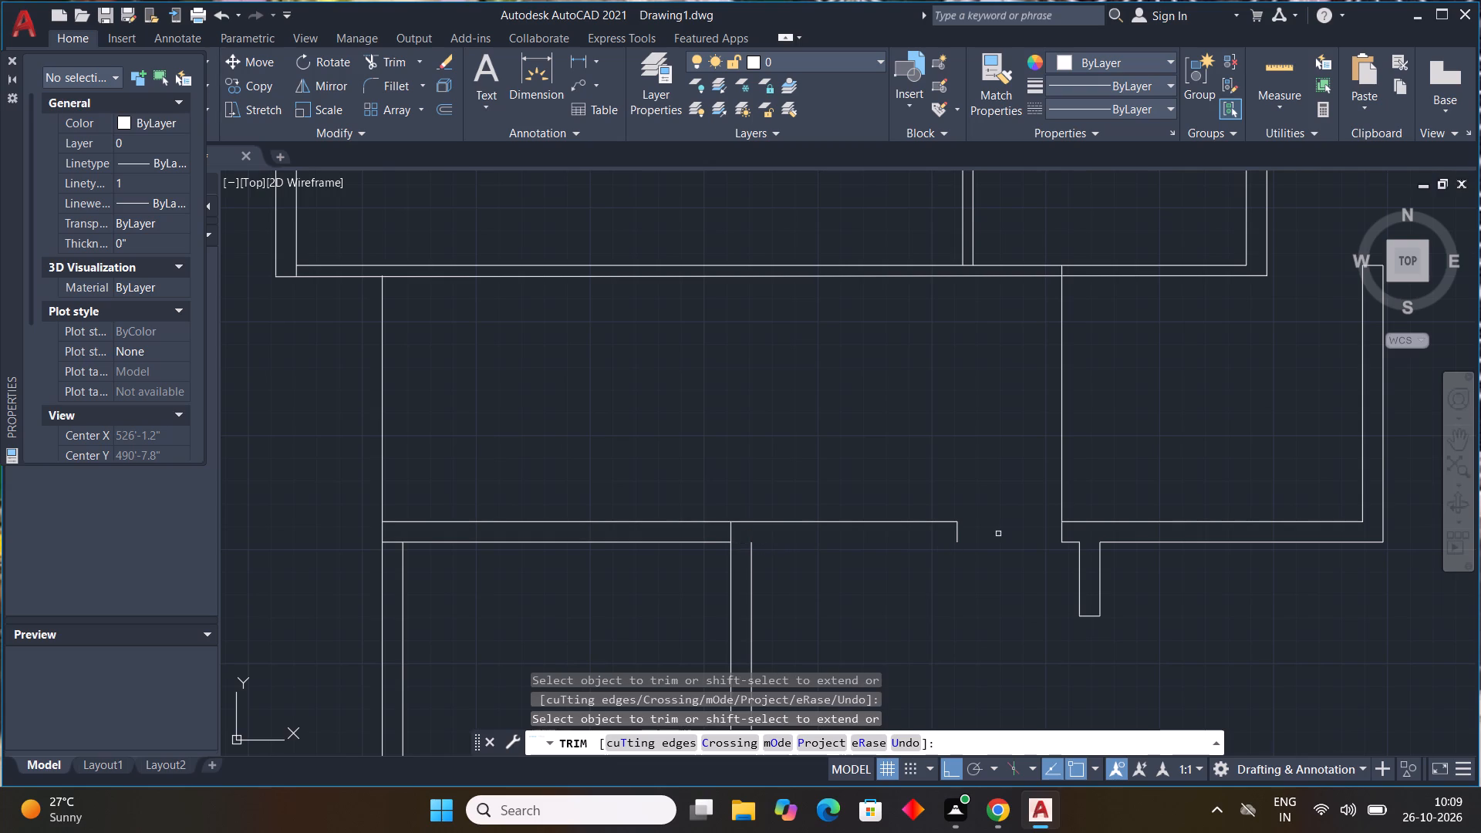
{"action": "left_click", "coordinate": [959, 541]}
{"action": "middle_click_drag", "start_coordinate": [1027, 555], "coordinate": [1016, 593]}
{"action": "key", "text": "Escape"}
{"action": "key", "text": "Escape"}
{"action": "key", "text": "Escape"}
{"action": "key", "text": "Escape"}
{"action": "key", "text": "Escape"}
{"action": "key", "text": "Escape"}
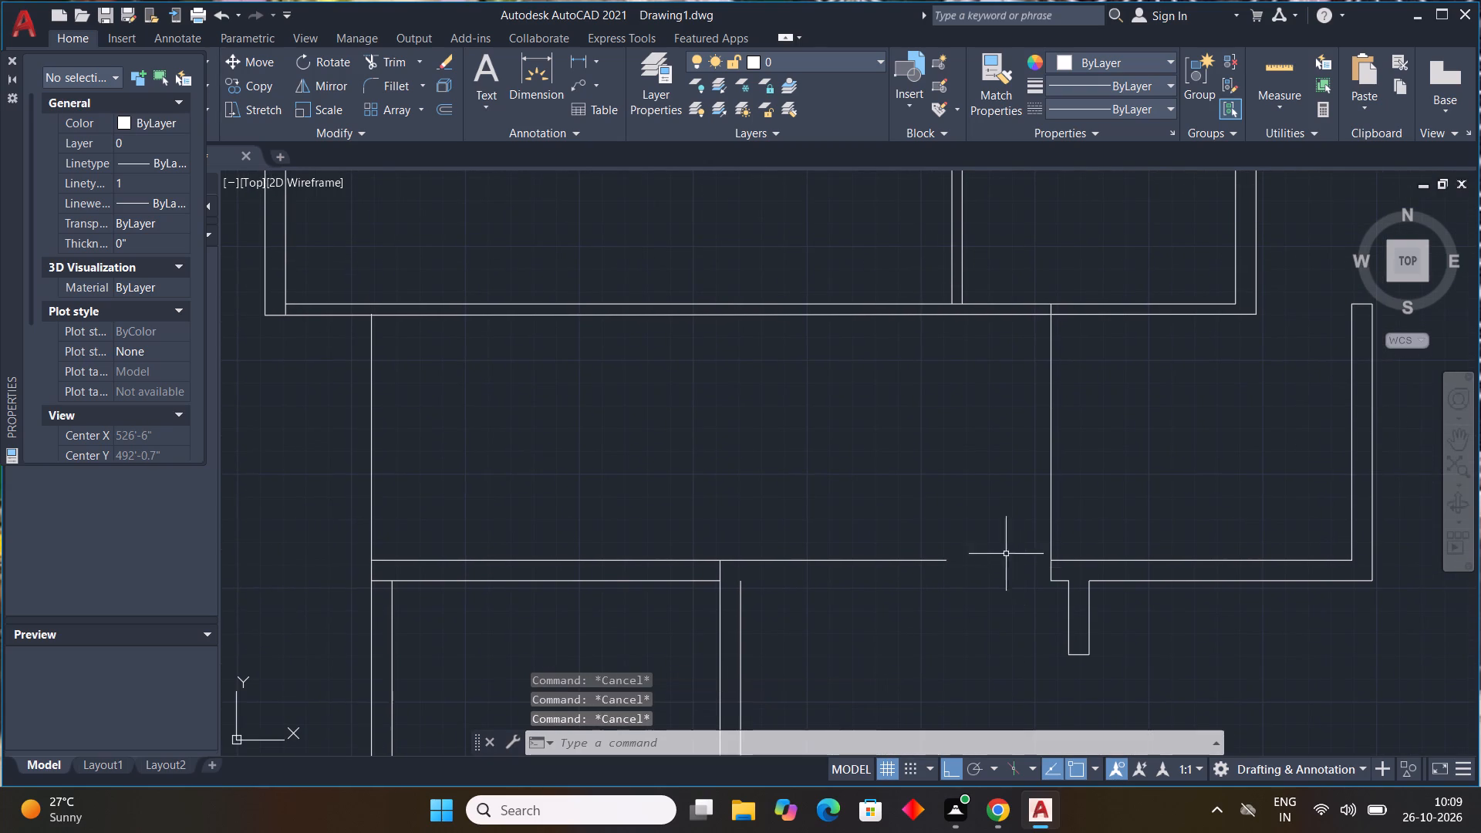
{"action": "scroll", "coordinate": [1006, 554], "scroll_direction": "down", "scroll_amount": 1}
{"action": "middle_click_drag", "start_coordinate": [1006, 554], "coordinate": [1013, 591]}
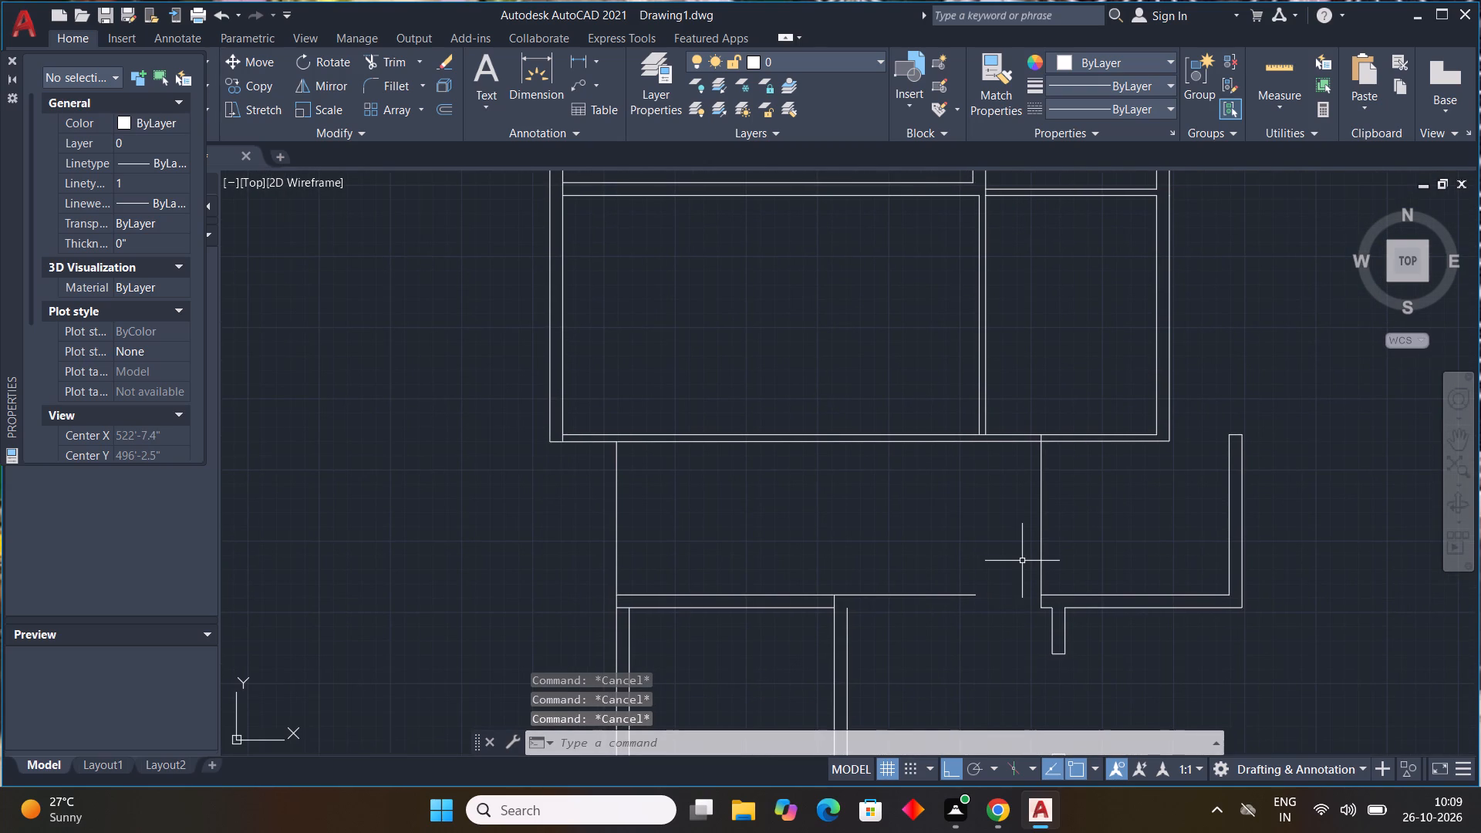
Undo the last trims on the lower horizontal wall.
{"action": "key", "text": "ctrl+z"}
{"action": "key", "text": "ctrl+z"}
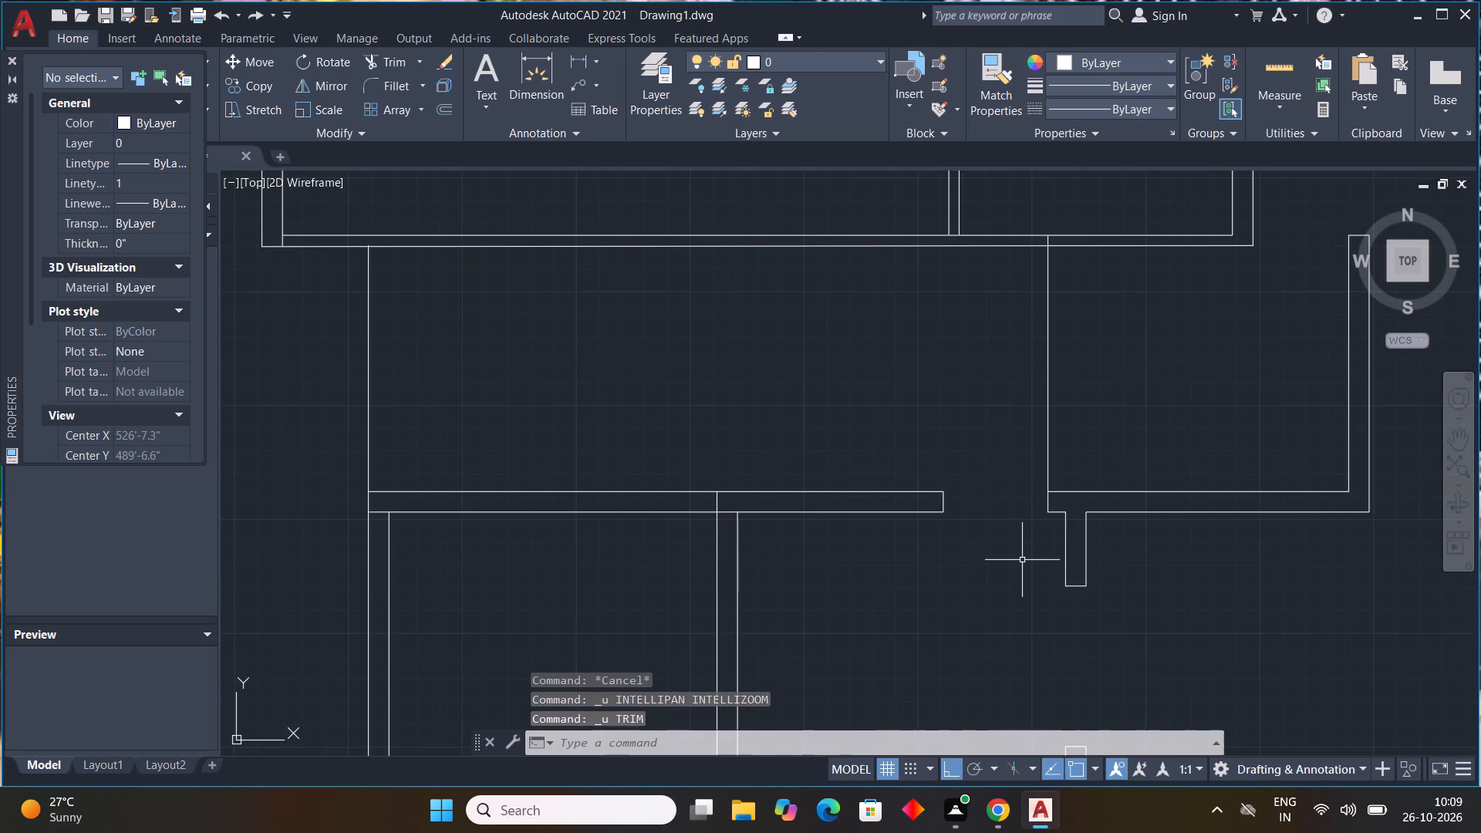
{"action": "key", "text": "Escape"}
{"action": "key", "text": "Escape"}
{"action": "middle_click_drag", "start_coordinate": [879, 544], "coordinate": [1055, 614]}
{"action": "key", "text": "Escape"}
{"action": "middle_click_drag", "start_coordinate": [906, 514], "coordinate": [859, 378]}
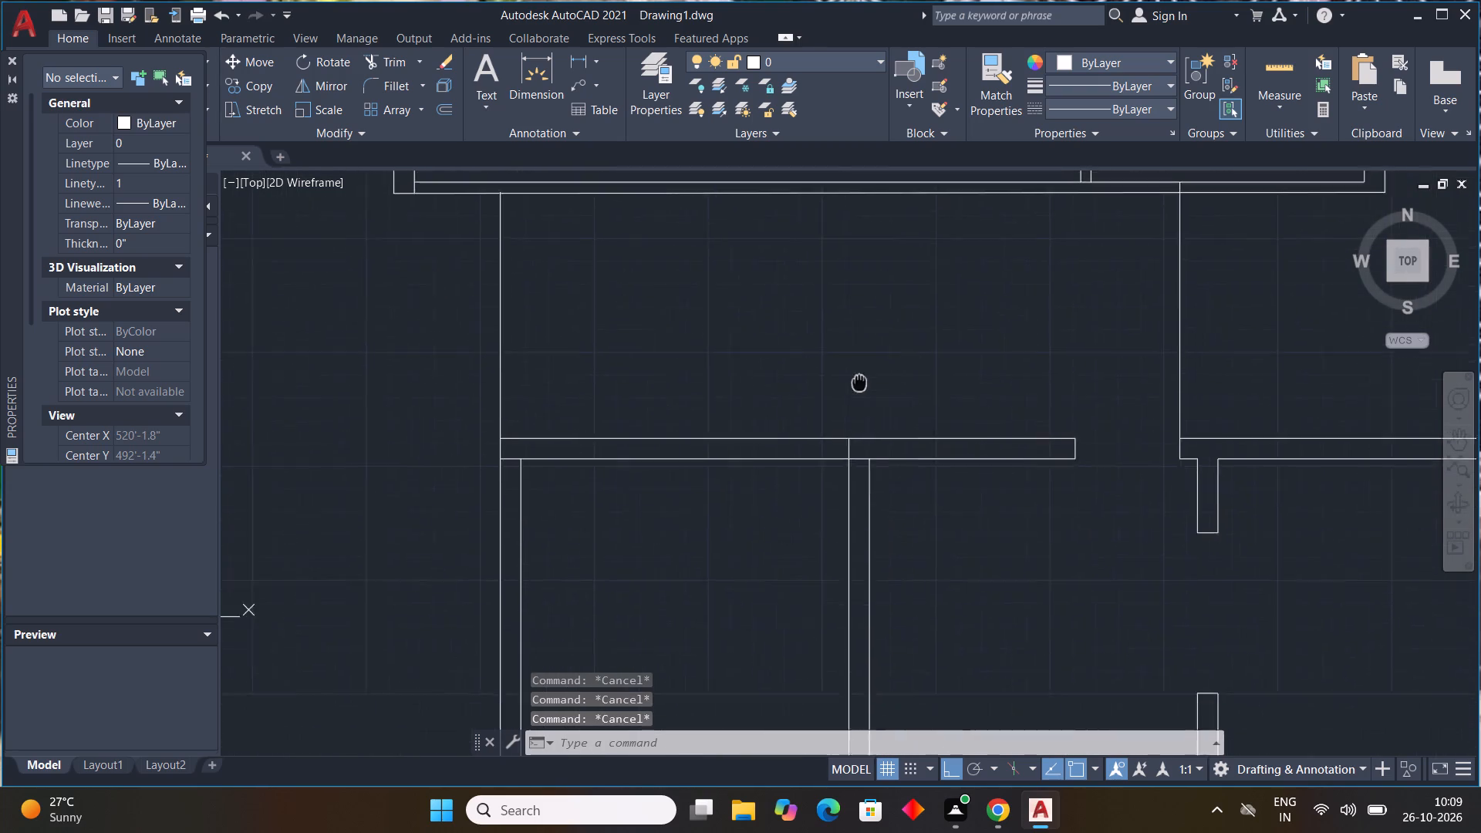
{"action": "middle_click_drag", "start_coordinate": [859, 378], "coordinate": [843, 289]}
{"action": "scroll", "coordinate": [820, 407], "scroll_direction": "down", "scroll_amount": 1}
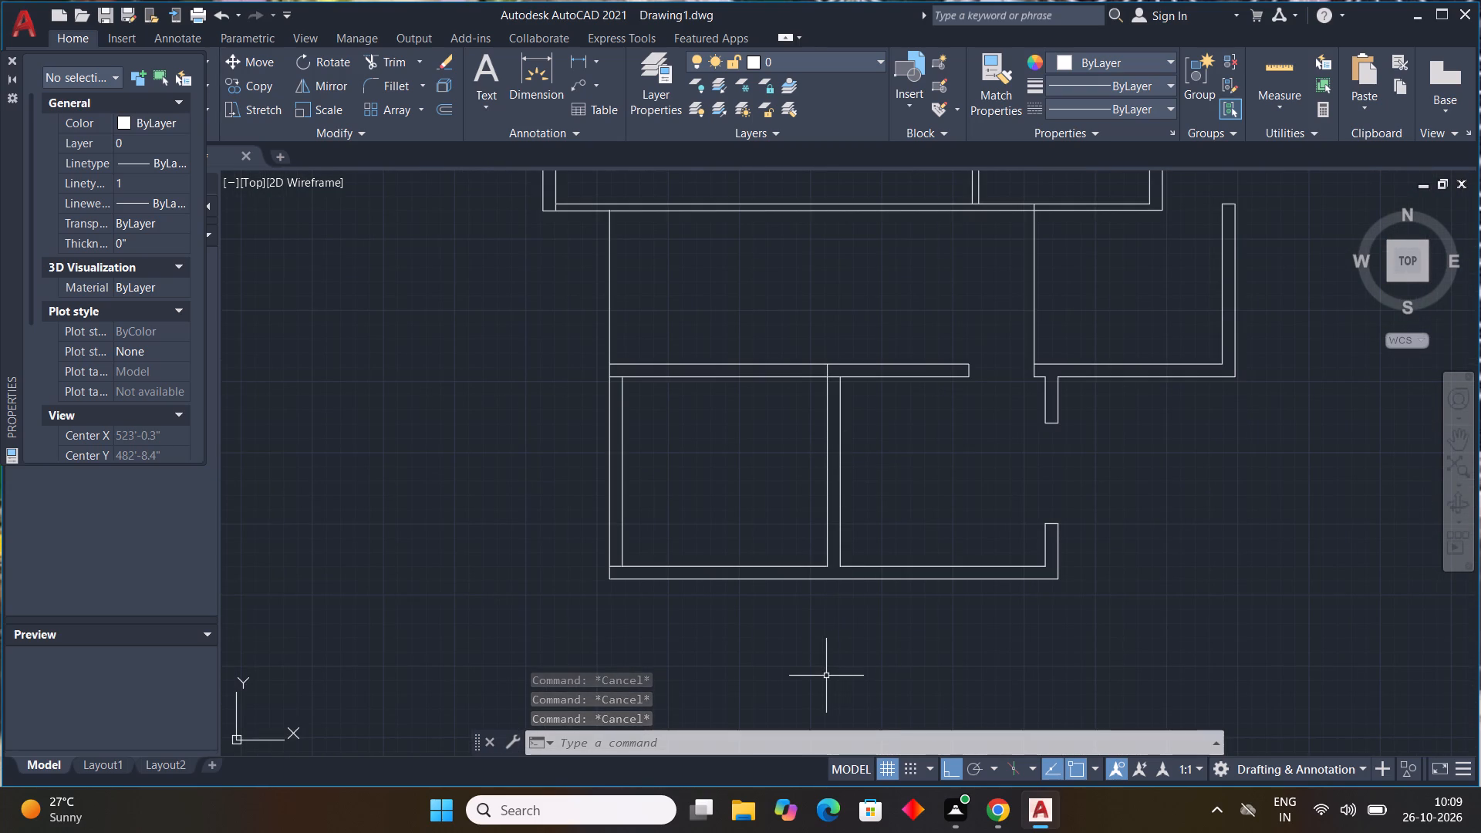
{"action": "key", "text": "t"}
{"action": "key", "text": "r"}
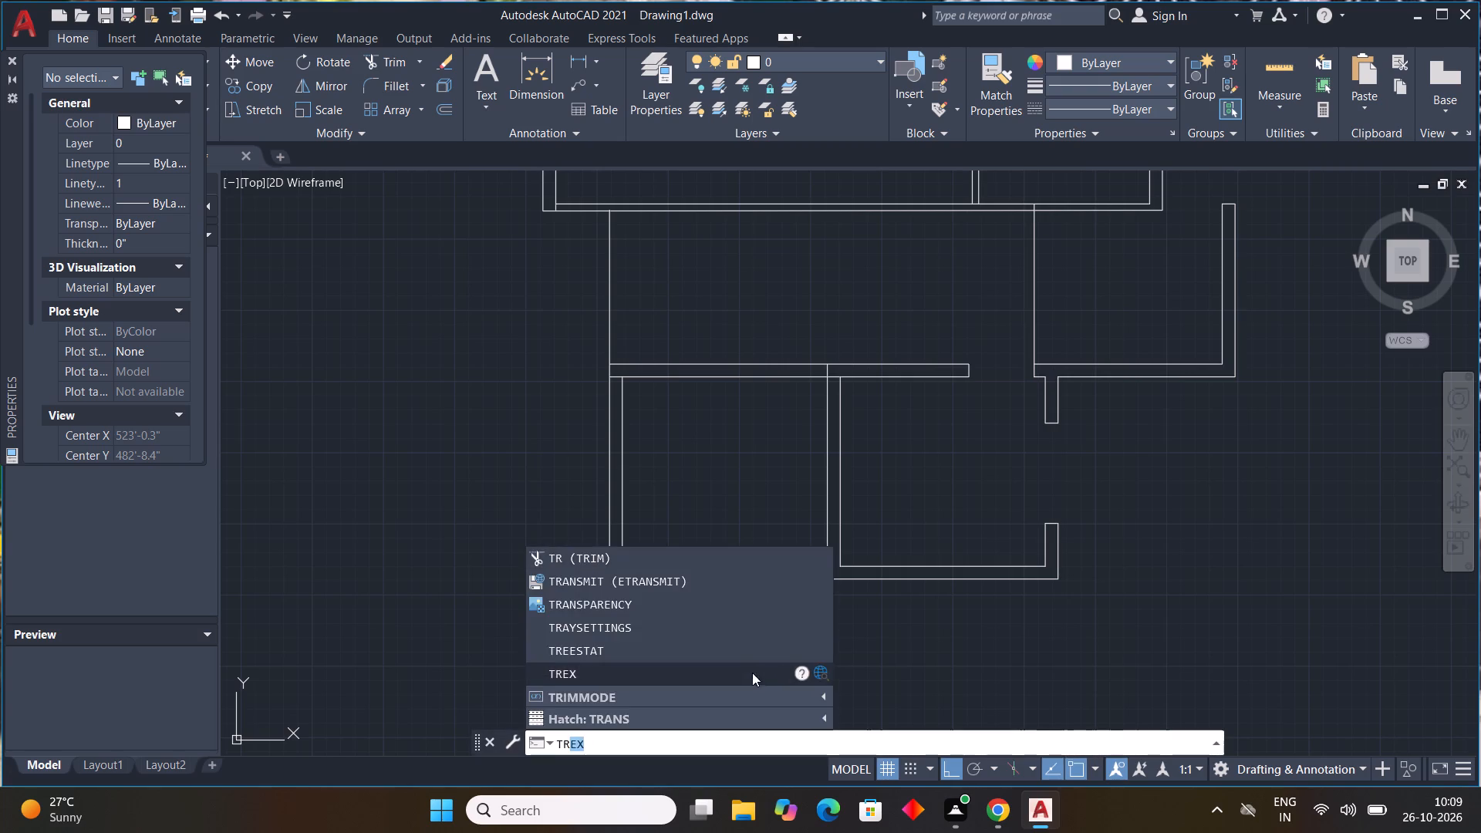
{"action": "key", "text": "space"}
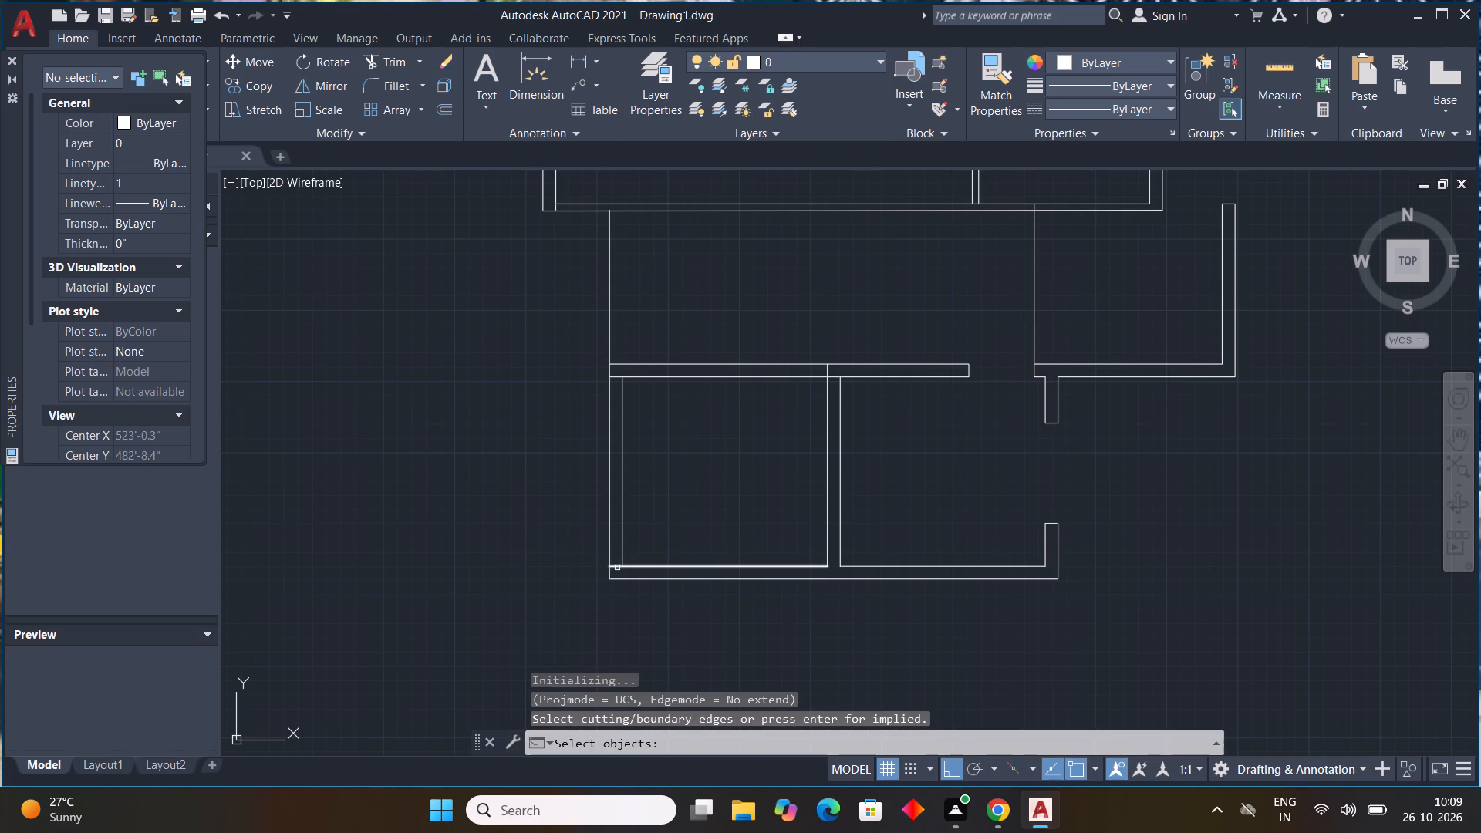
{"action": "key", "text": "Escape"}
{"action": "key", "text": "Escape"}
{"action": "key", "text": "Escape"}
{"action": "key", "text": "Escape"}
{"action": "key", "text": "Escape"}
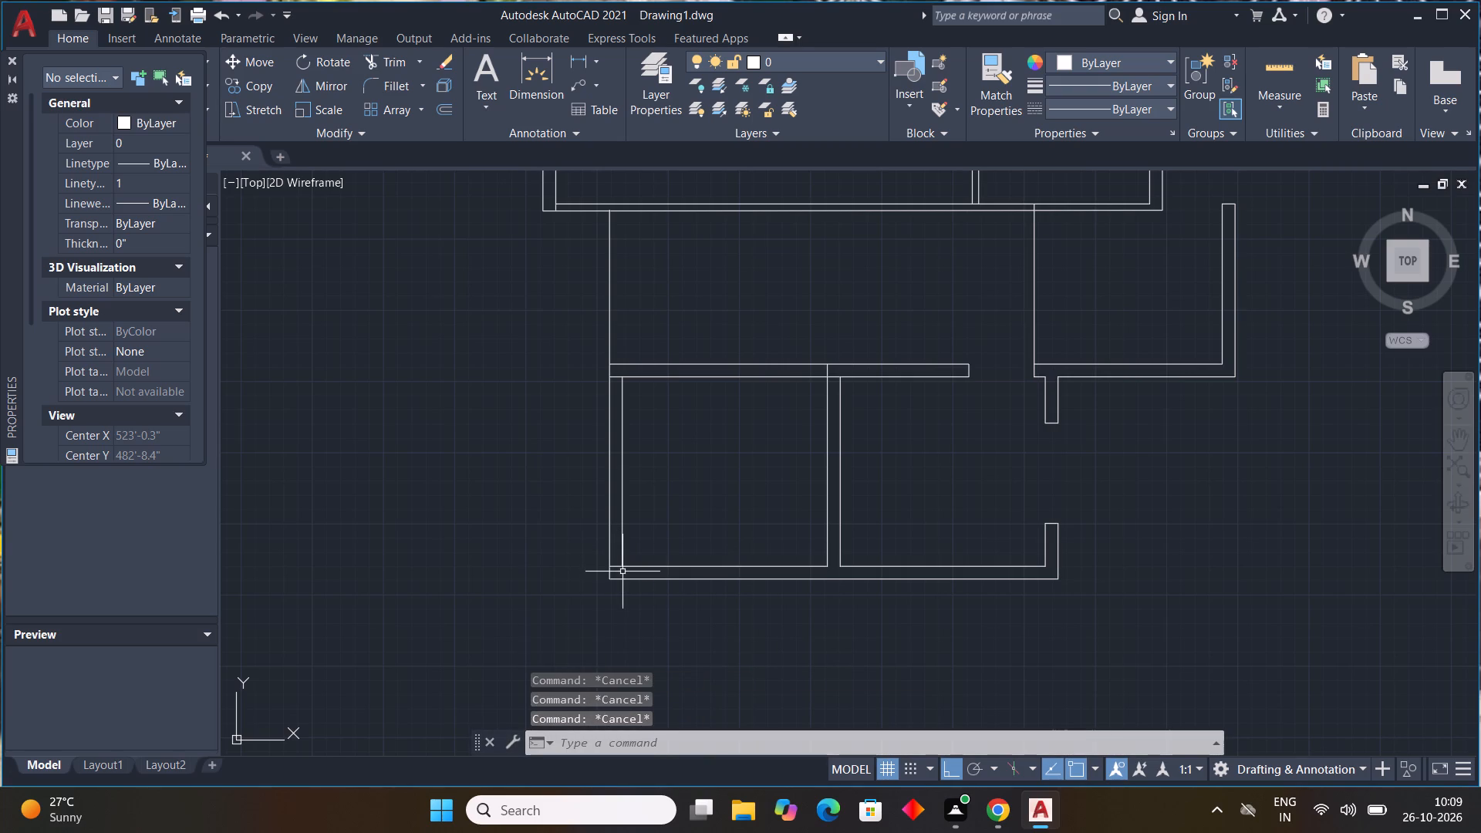
Trim the short piece of the bottom wall's inner line crossing the left wall at the lower-left corner.
{"action": "key", "text": "t"}
{"action": "key", "text": "r"}
{"action": "key", "text": "space"}
{"action": "left_click", "coordinate": [616, 566]}
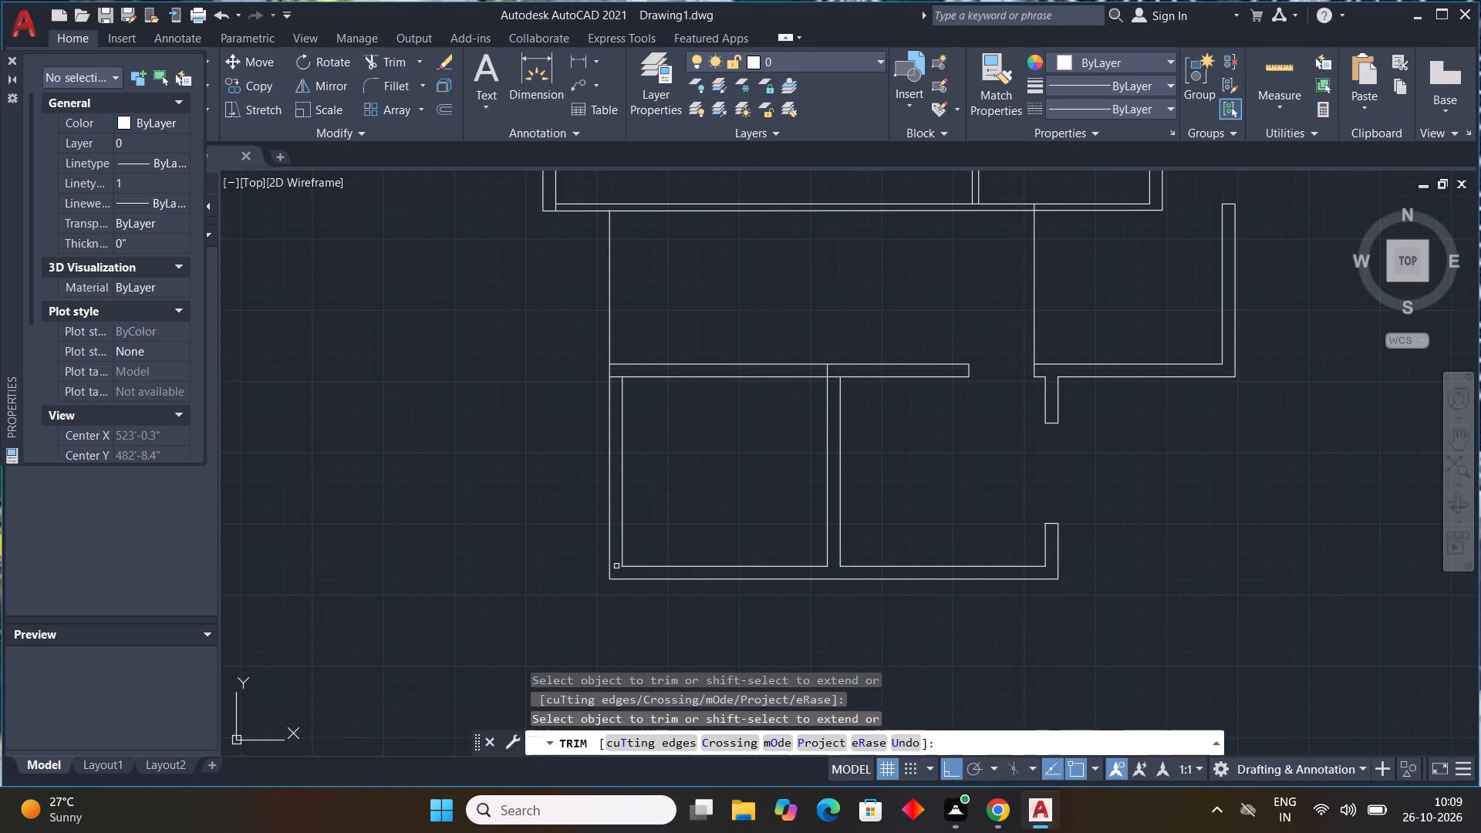
{"action": "key", "text": "Escape"}
{"action": "key", "text": "Escape"}
{"action": "key", "text": "Escape"}
{"action": "key", "text": "Escape"}
{"action": "key", "text": "Escape"}
{"action": "key", "text": "Escape"}
Offset the bottom wall's inner line 6'0" upward inside the lower-left room.
{"action": "middle_click_drag", "start_coordinate": [859, 587], "coordinate": [852, 603]}
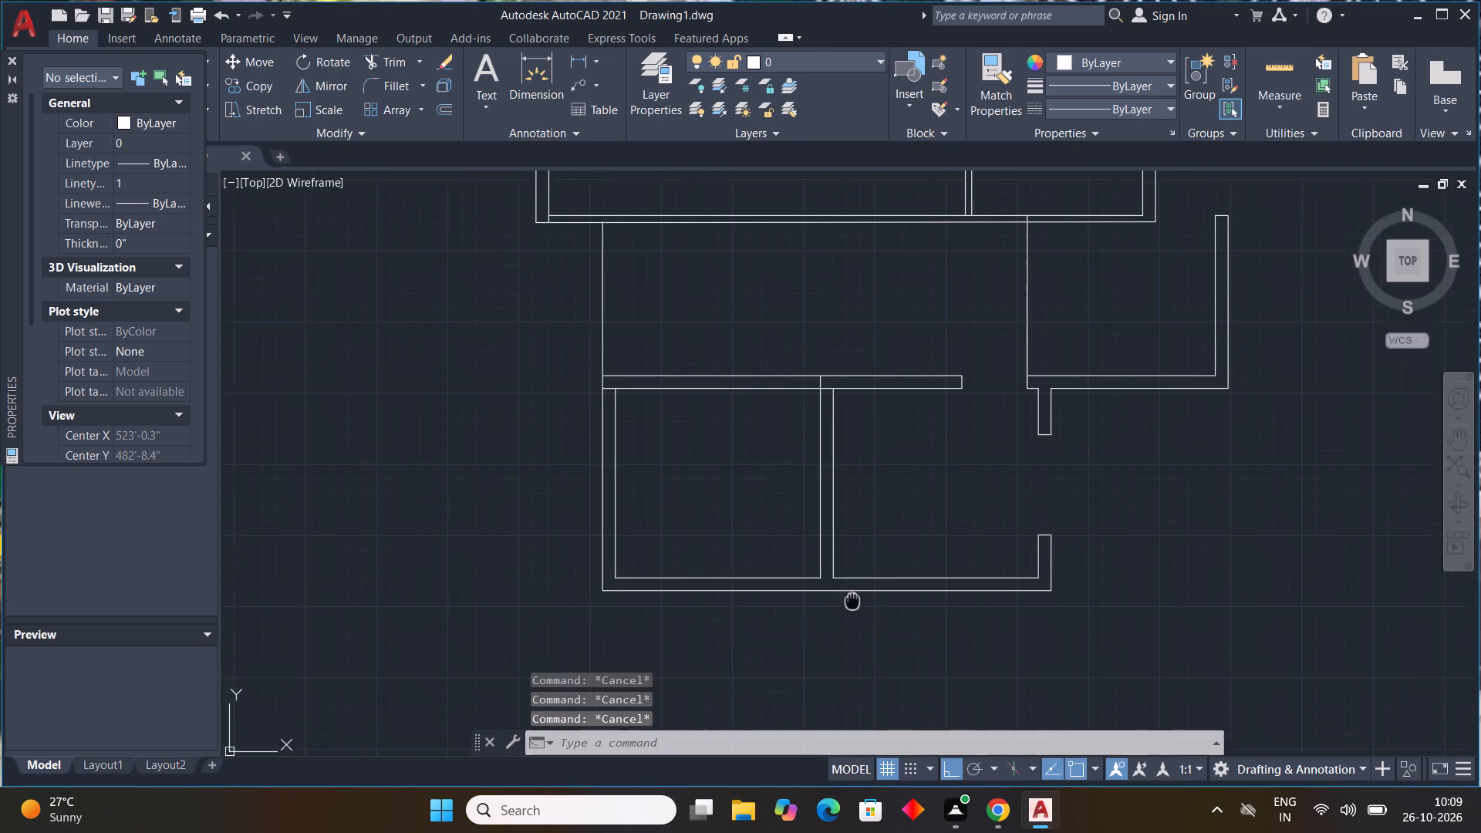
{"action": "middle_click_drag", "start_coordinate": [852, 603], "coordinate": [848, 631]}
{"action": "scroll", "coordinate": [734, 533], "scroll_direction": "up", "scroll_amount": 1}
{"action": "middle_click_drag", "start_coordinate": [744, 533], "coordinate": [803, 460]}
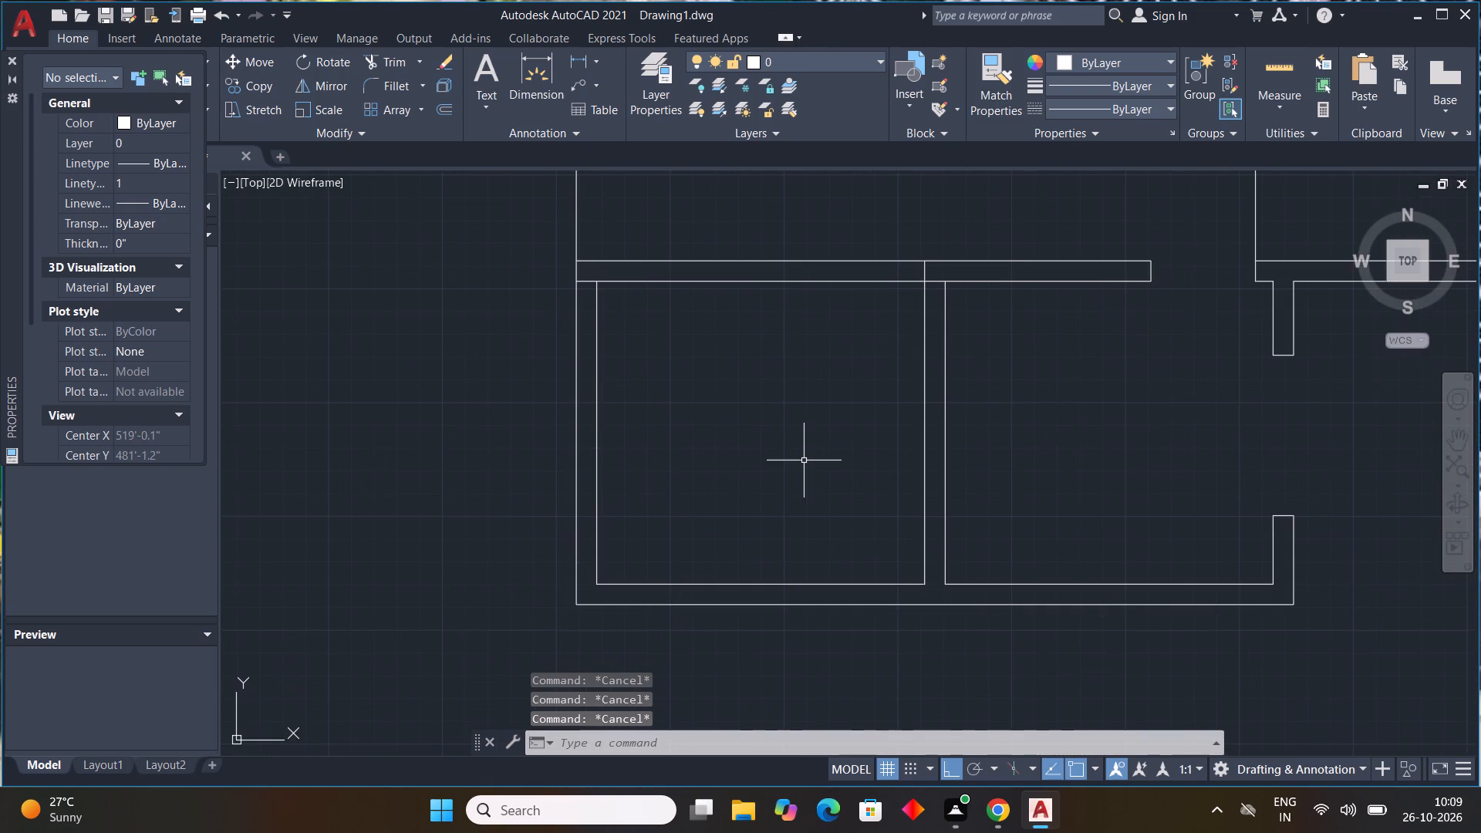
{"action": "type", "text": "off"}
{"action": "key", "text": "space"}
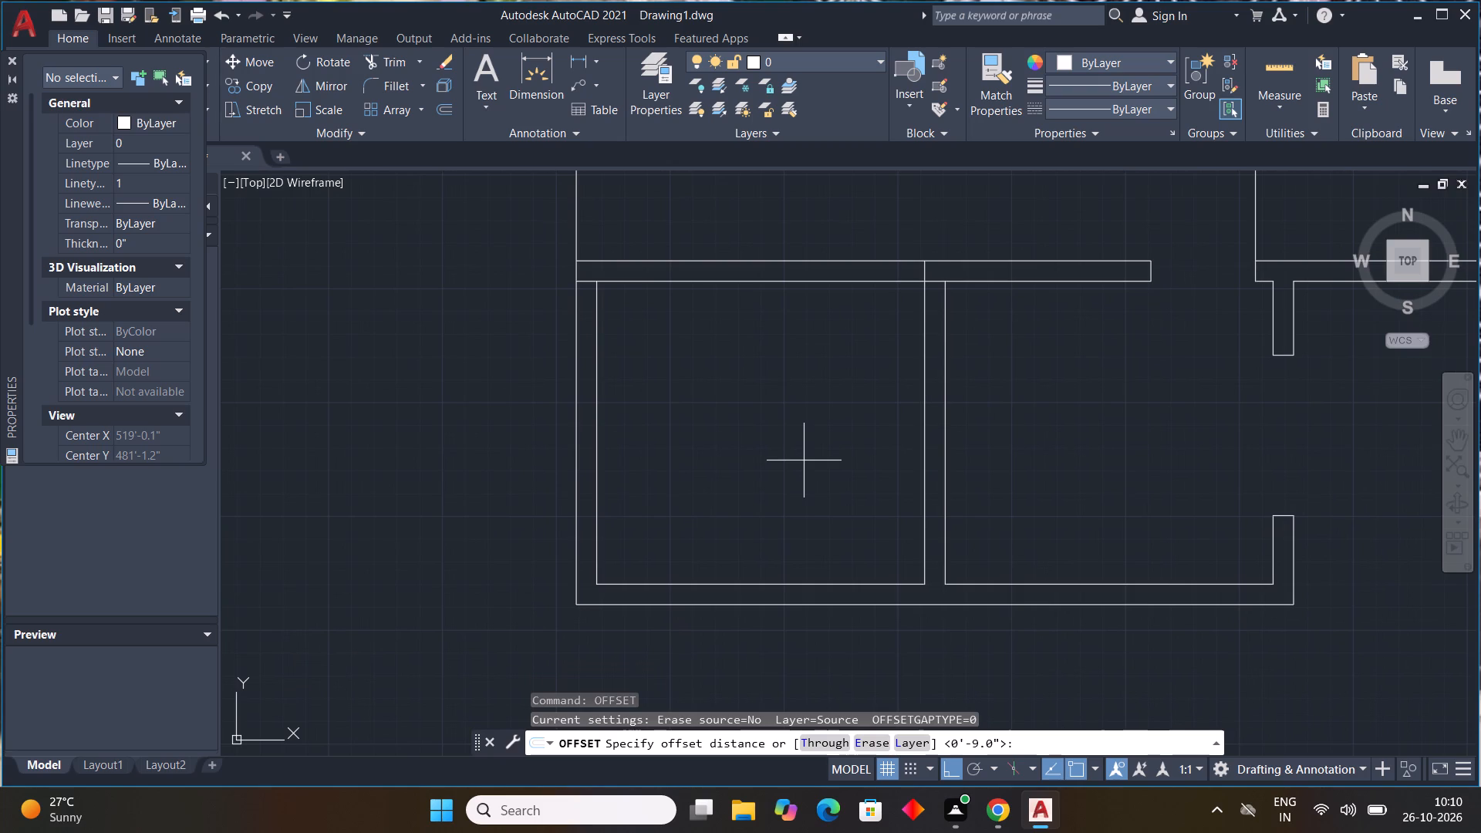
{"action": "type", "text": "6'0\""}
{"action": "key", "text": "Return"}
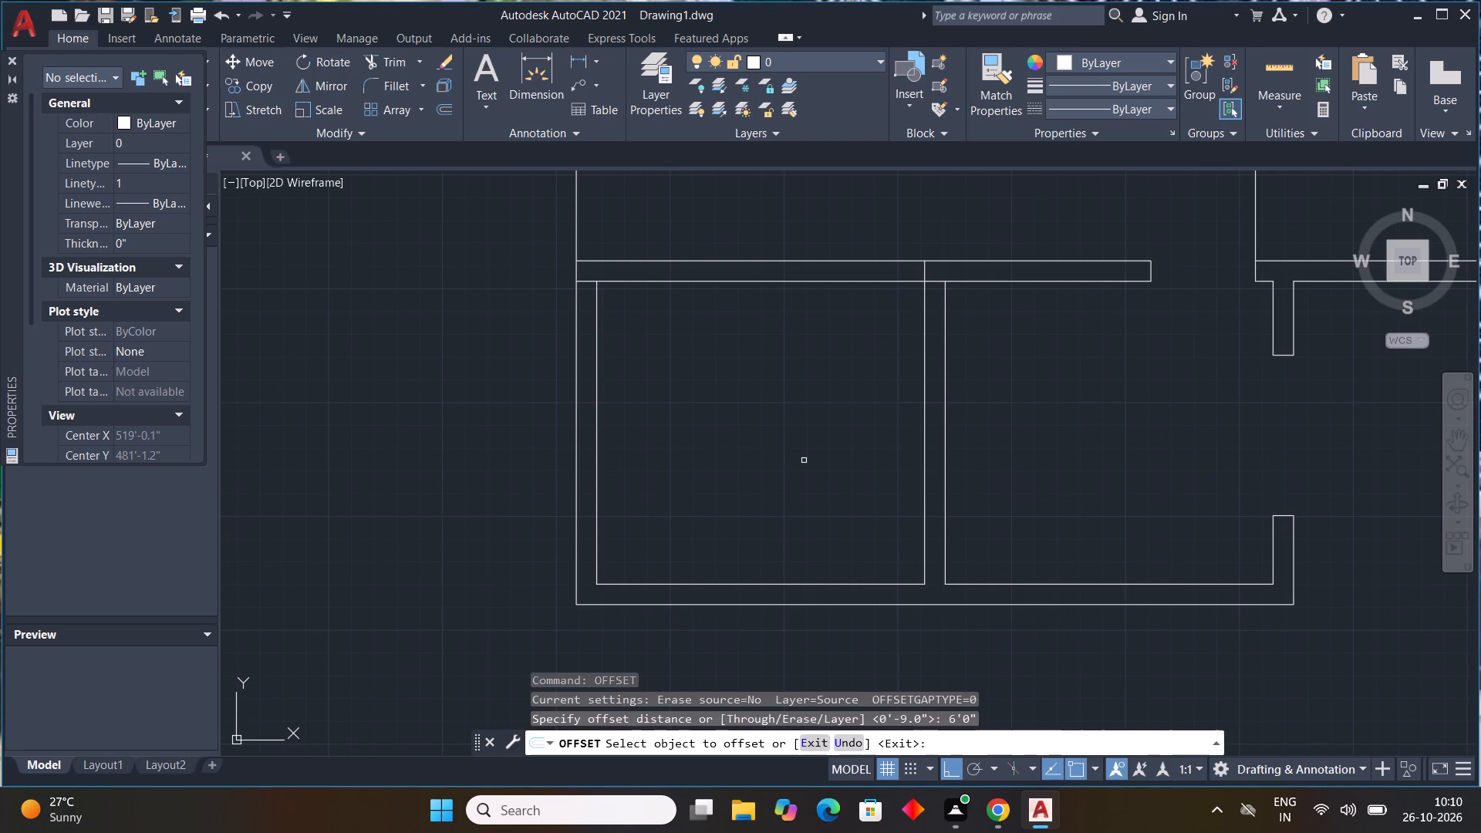
{"action": "left_click_drag", "start_coordinate": [720, 582], "coordinate": [726, 555]}
{"action": "left_click", "coordinate": [699, 436]}
{"action": "key", "text": "Escape"}
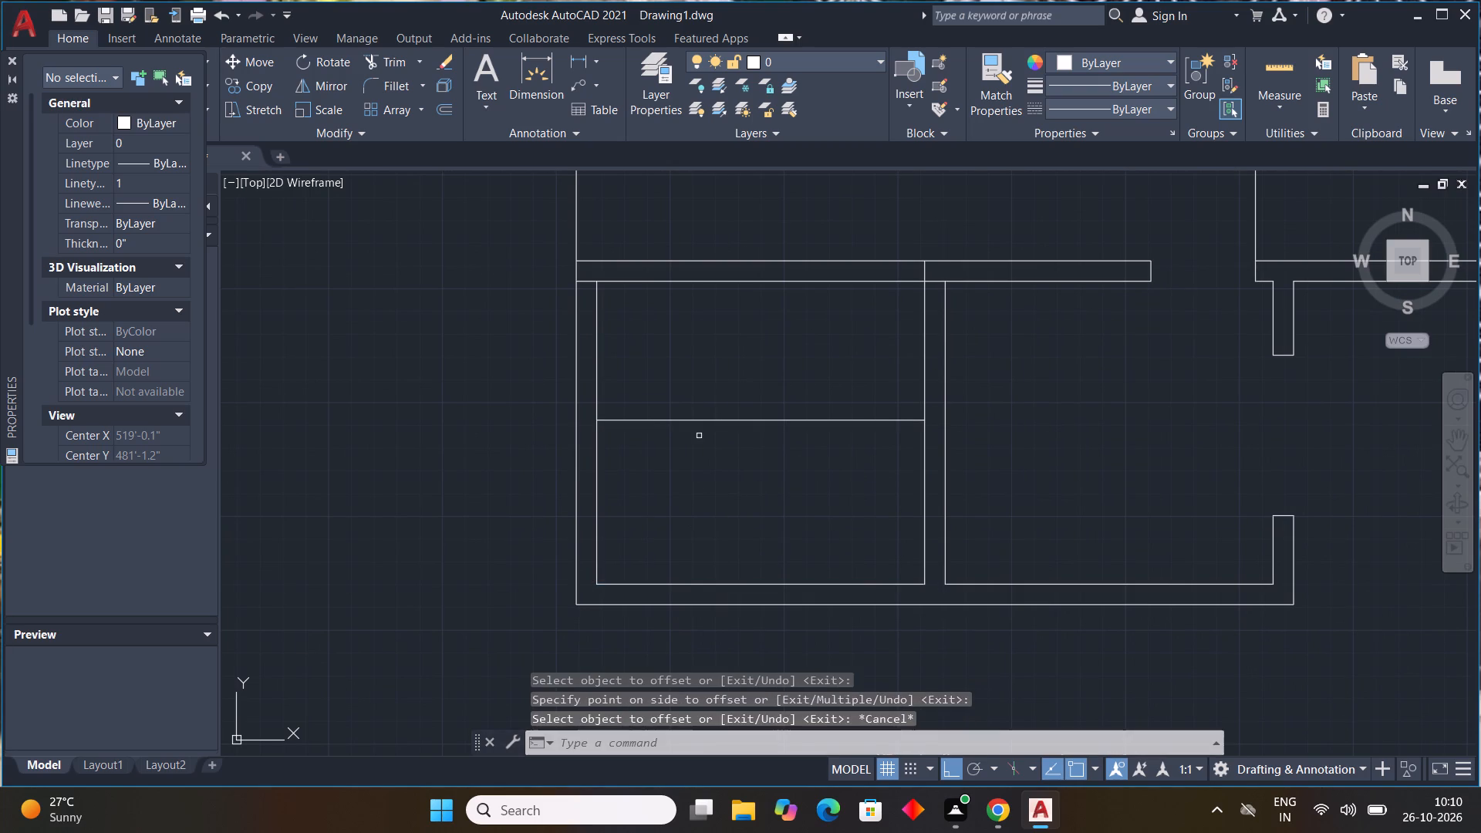
Offset the horizontal line dividing the lower-left room 4.5" upward to form a partition.
{"action": "key", "text": "space"}
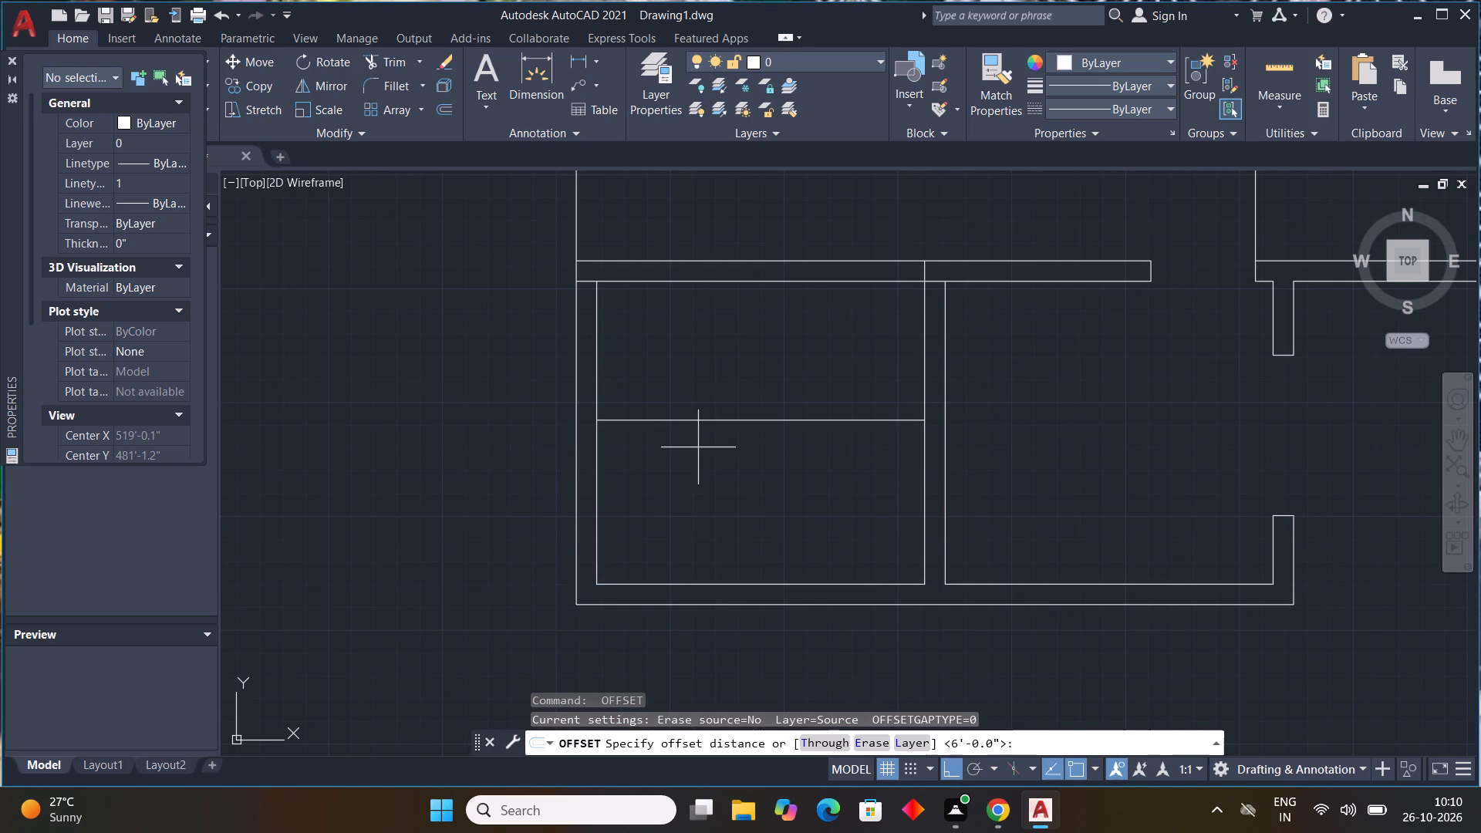
{"action": "scroll", "coordinate": [698, 447], "scroll_direction": "down", "scroll_amount": 2}
{"action": "middle_click_drag", "start_coordinate": [828, 391], "coordinate": [825, 399]}
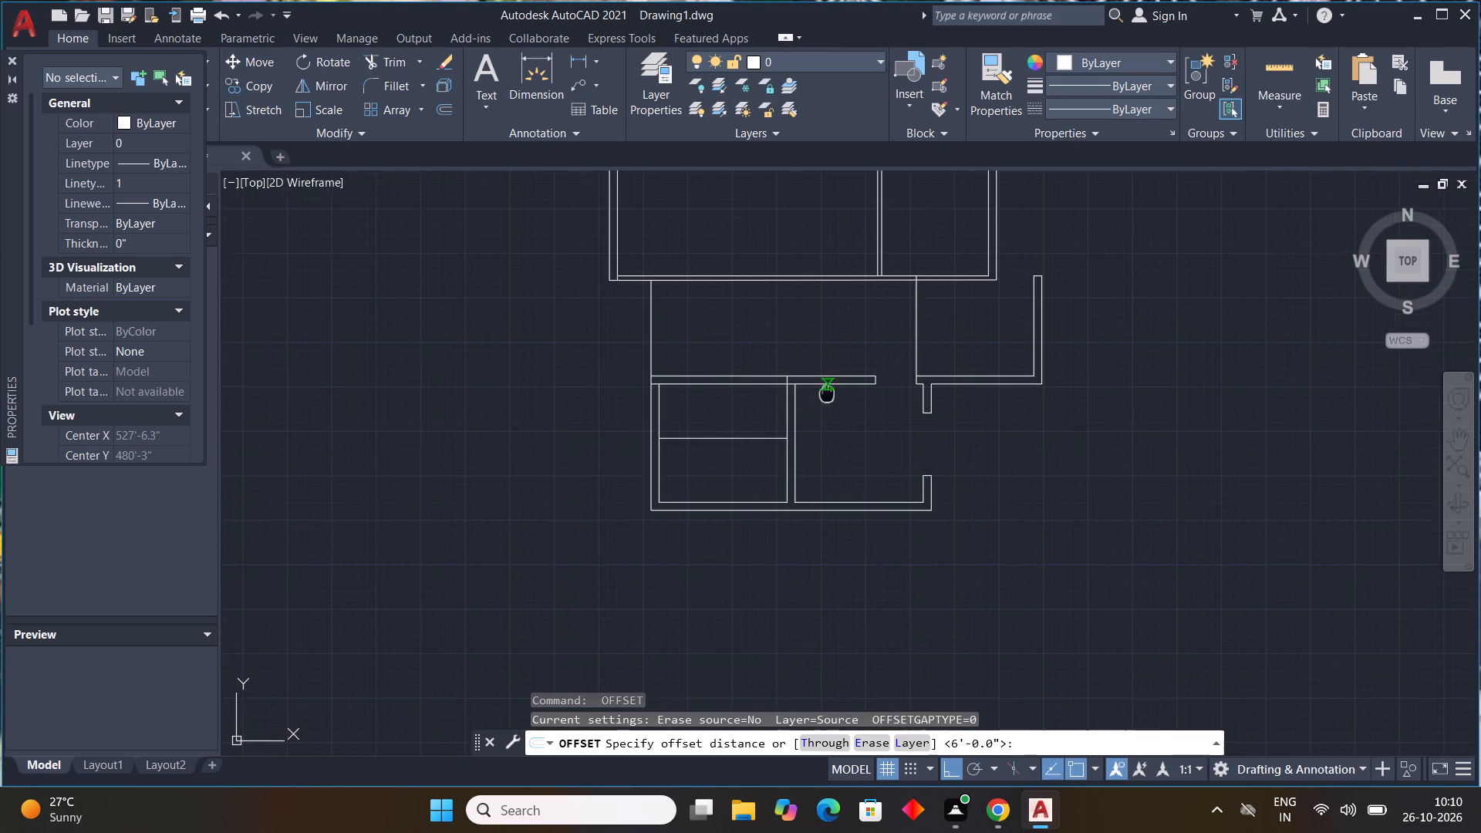
{"action": "middle_click_drag", "start_coordinate": [825, 399], "coordinate": [812, 410]}
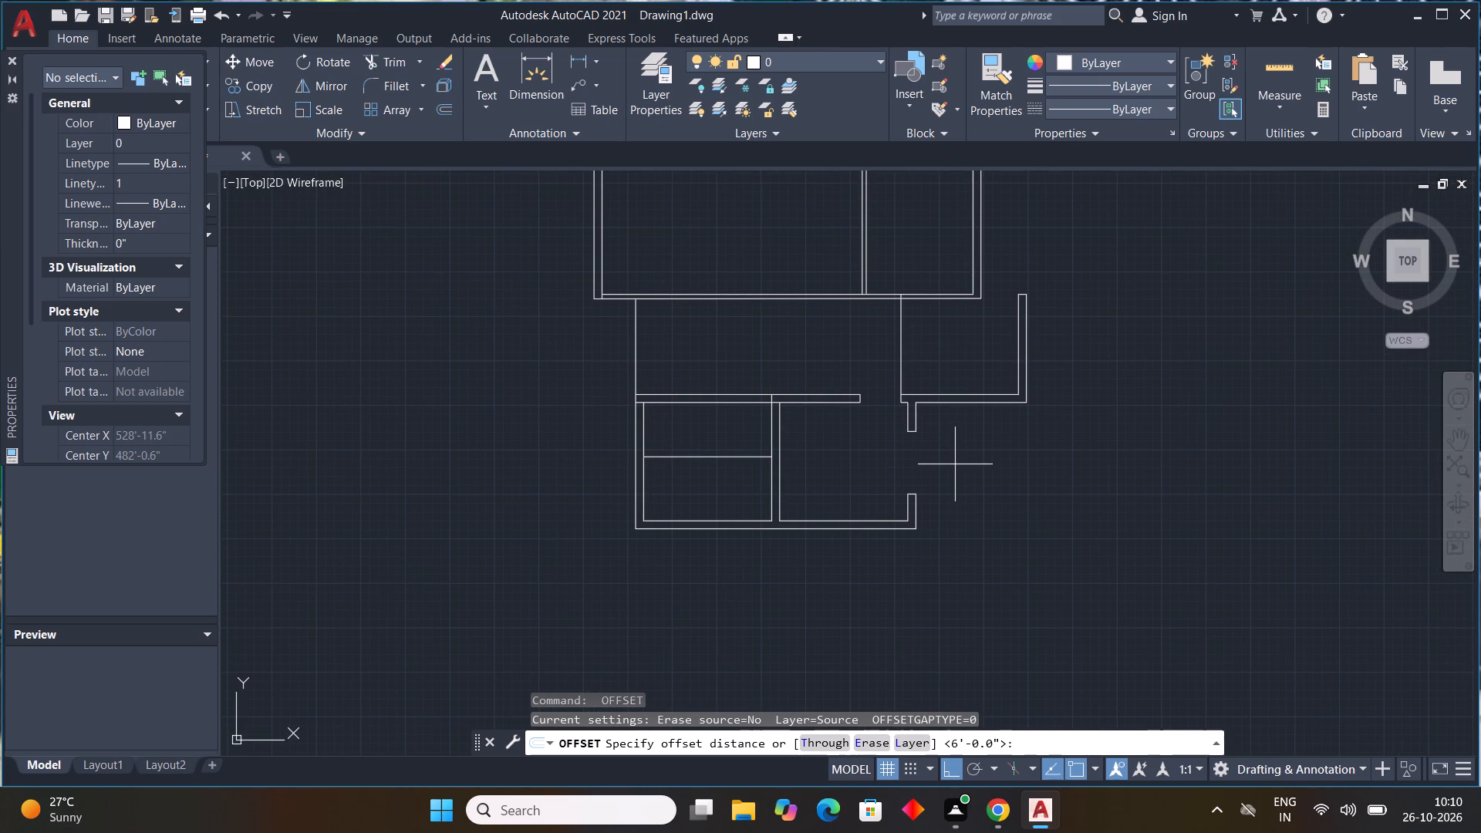
{"action": "type", "text": "4.5\""}
{"action": "key", "text": "Return"}
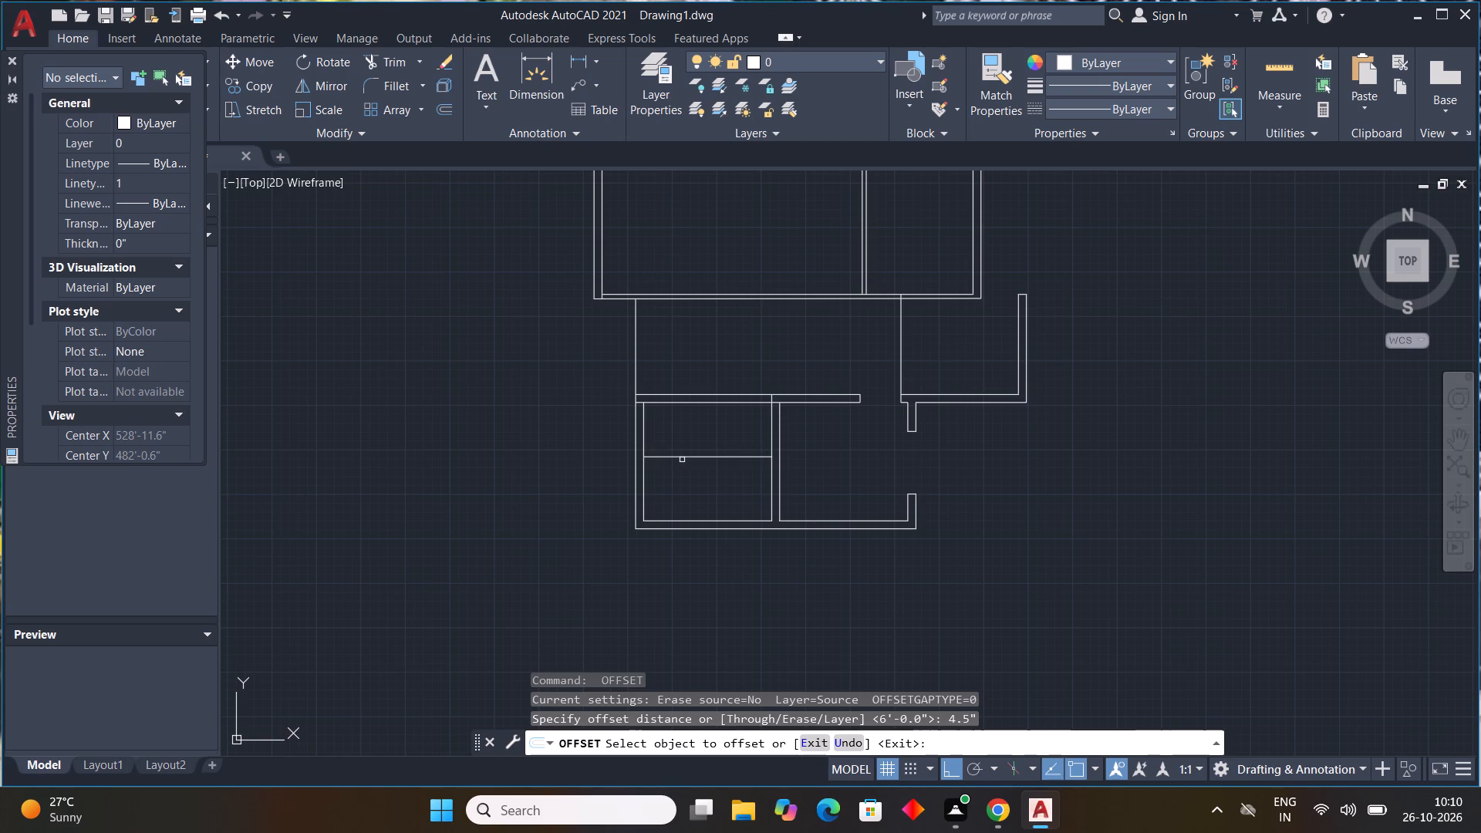
{"action": "scroll", "coordinate": [753, 450], "scroll_direction": "down", "scroll_amount": 1}
{"action": "scroll", "coordinate": [835, 457], "scroll_direction": "up", "scroll_amount": 1}
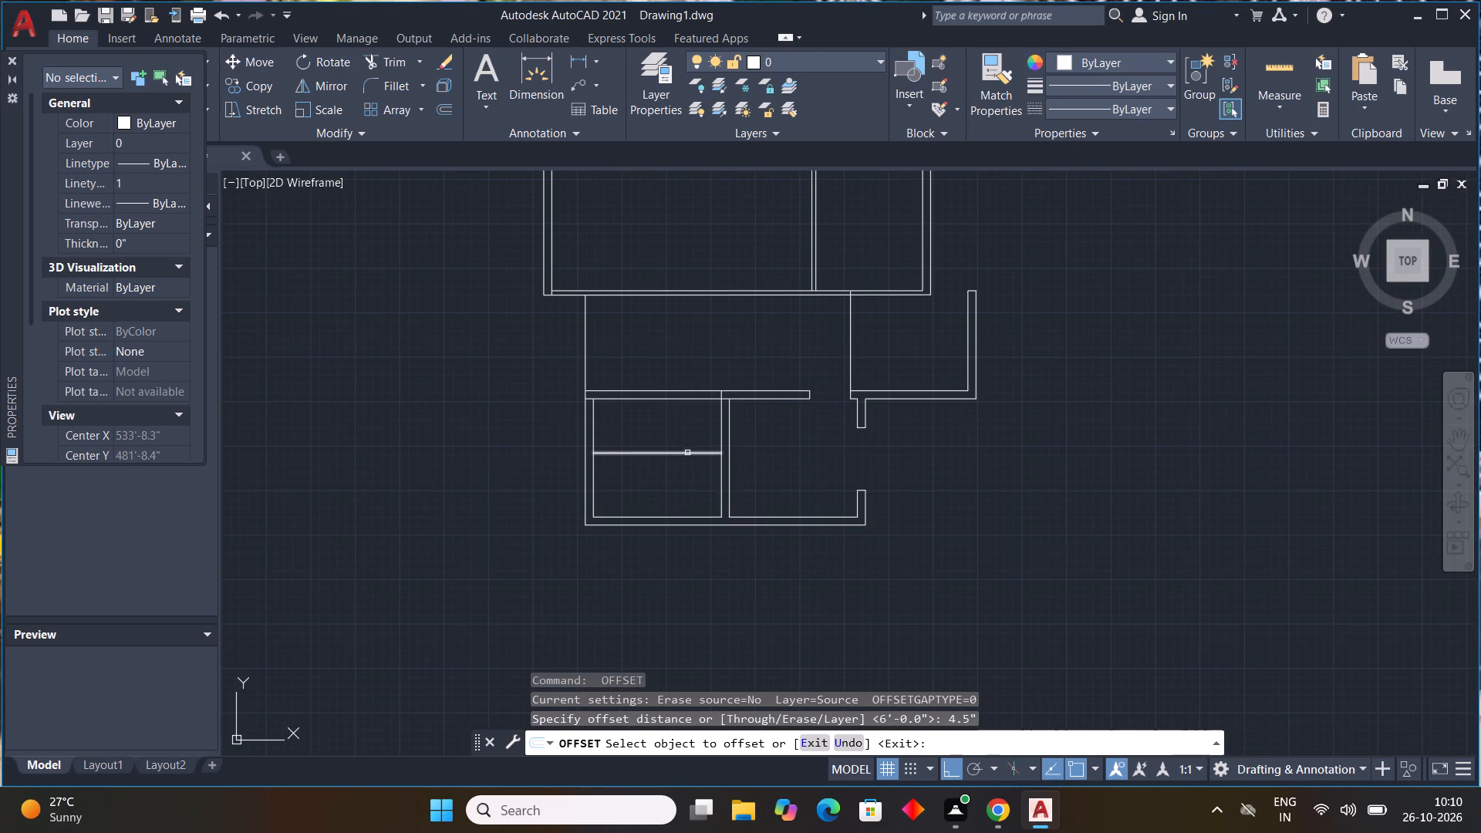
{"action": "left_click_drag", "start_coordinate": [687, 453], "coordinate": [687, 441]}
{"action": "left_click", "coordinate": [684, 410]}
{"action": "key", "text": "Escape"}
{"action": "key", "text": "Escape"}
{"action": "key", "text": "Escape"}
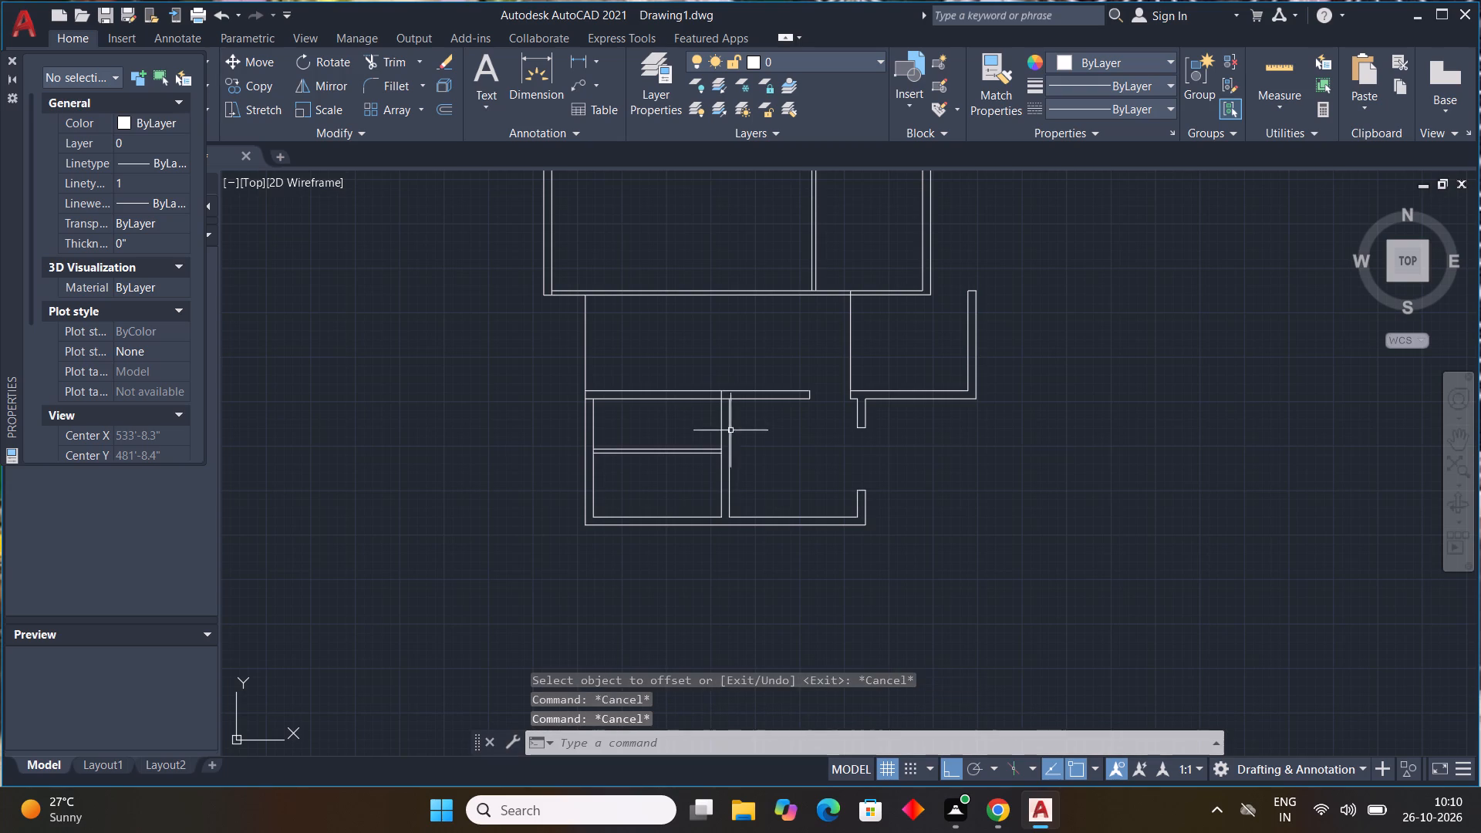
{"action": "middle_click_drag", "start_coordinate": [736, 451], "coordinate": [670, 468]}
{"action": "middle_click", "coordinate": [670, 468]}
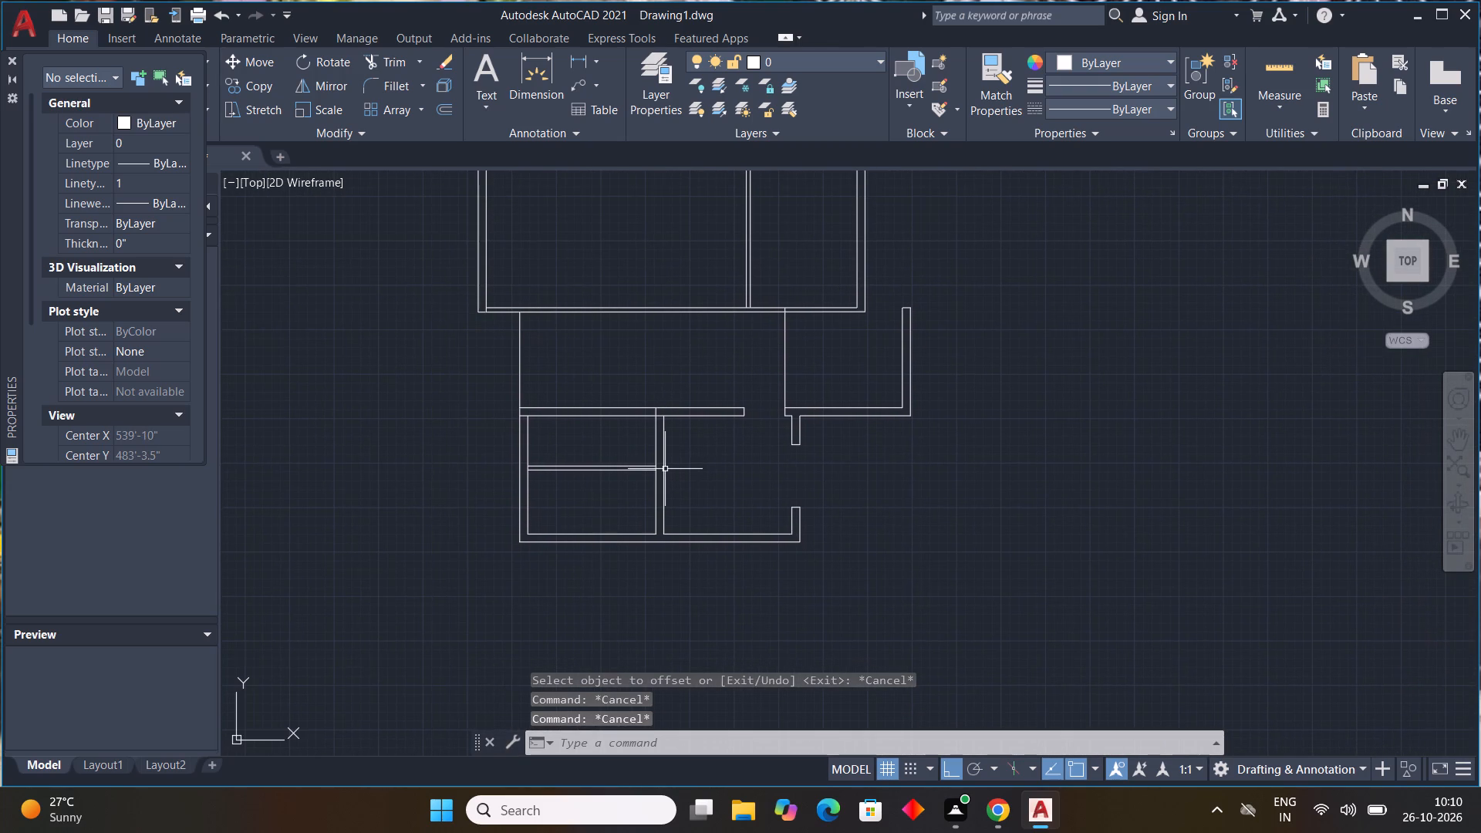
Measure the clear width of the lower-left room between its side walls along the bottom wall.
{"action": "scroll", "coordinate": [656, 473], "scroll_direction": "up", "scroll_amount": 1}
{"action": "middle_click_drag", "start_coordinate": [660, 477], "coordinate": [731, 474]}
{"action": "middle_click_drag", "start_coordinate": [739, 469], "coordinate": [744, 462]}
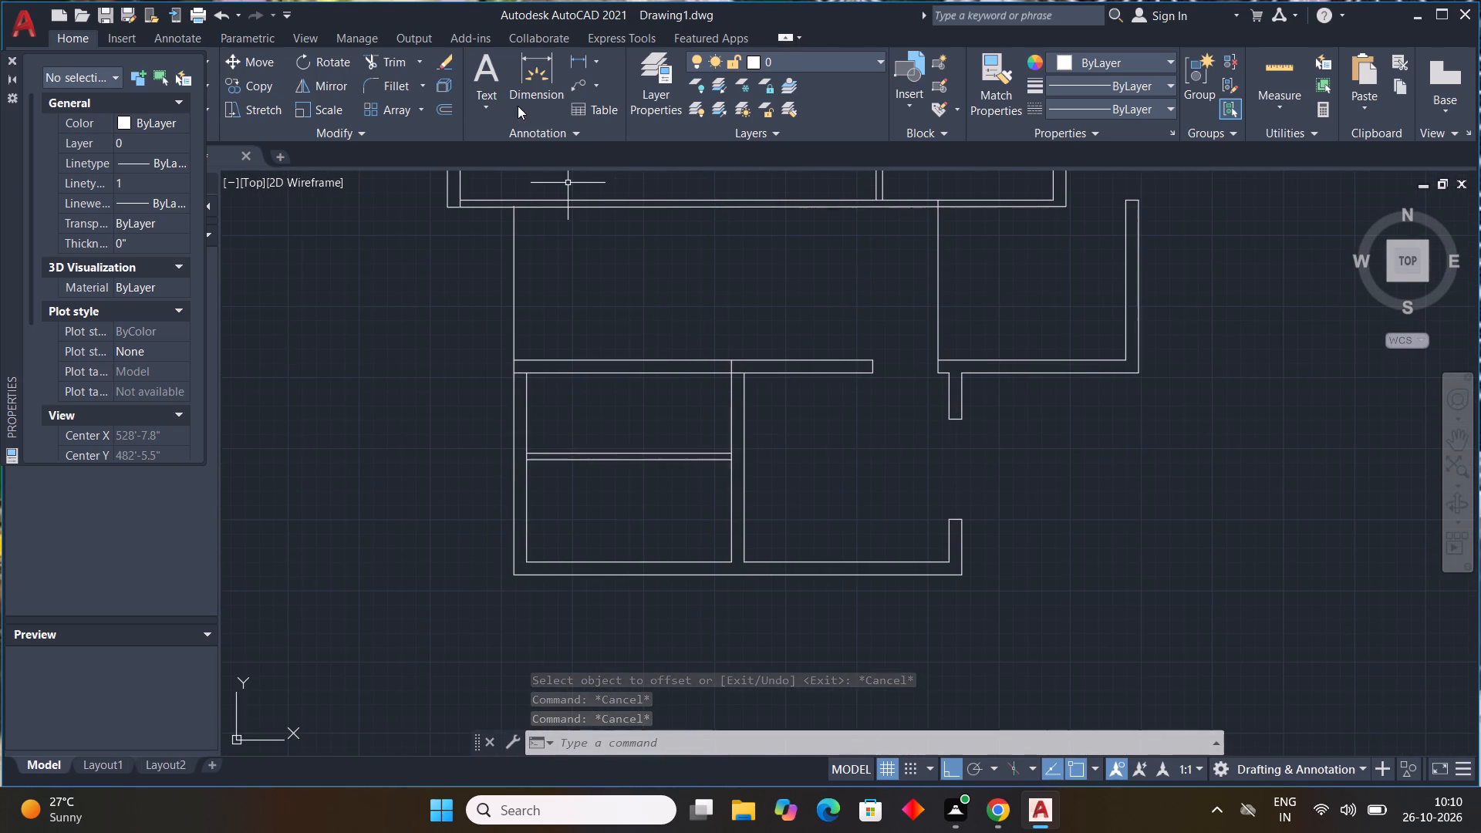
{"action": "left_click", "coordinate": [510, 67]}
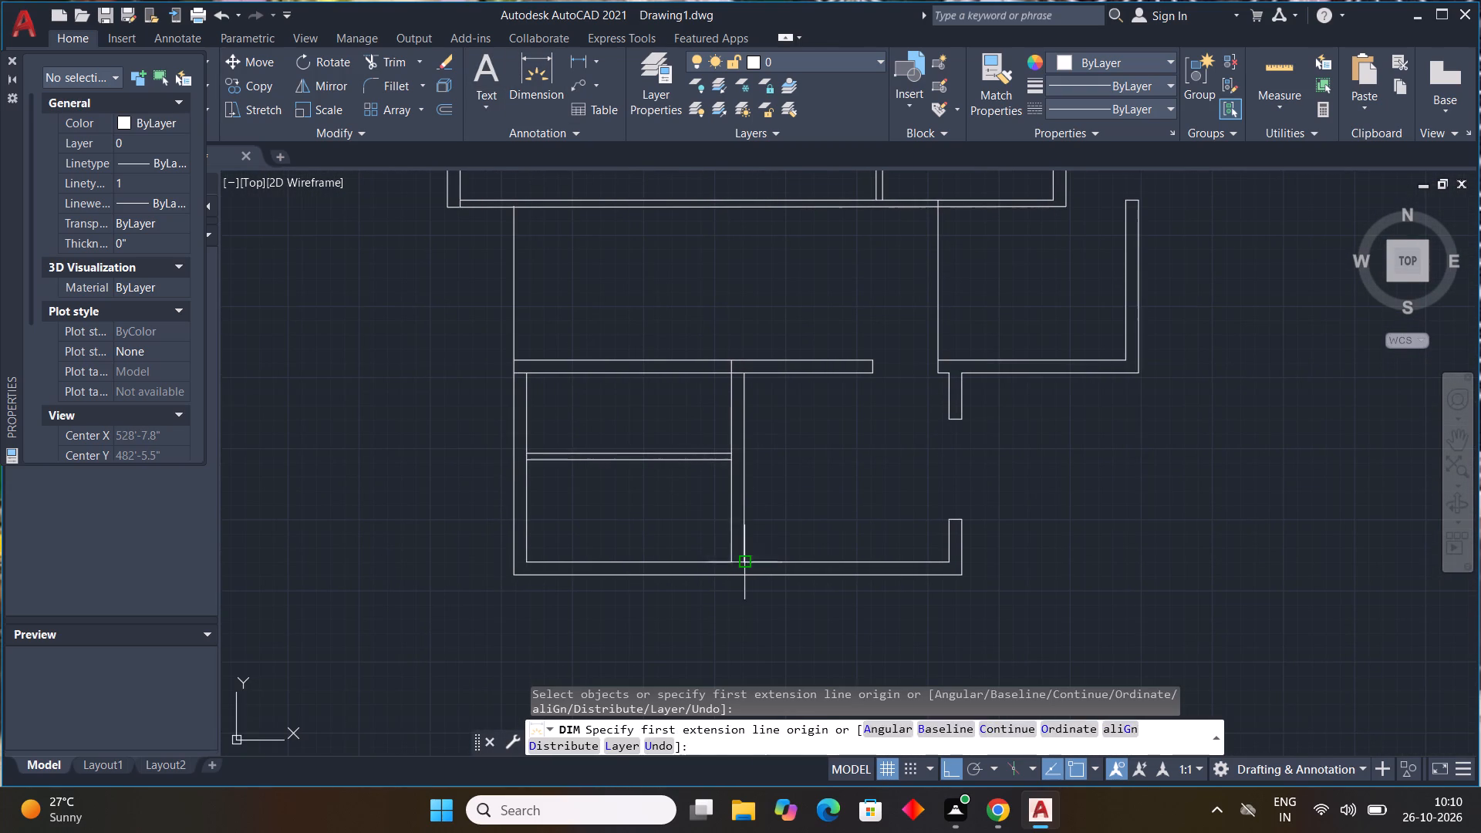
{"action": "left_click", "coordinate": [728, 556]}
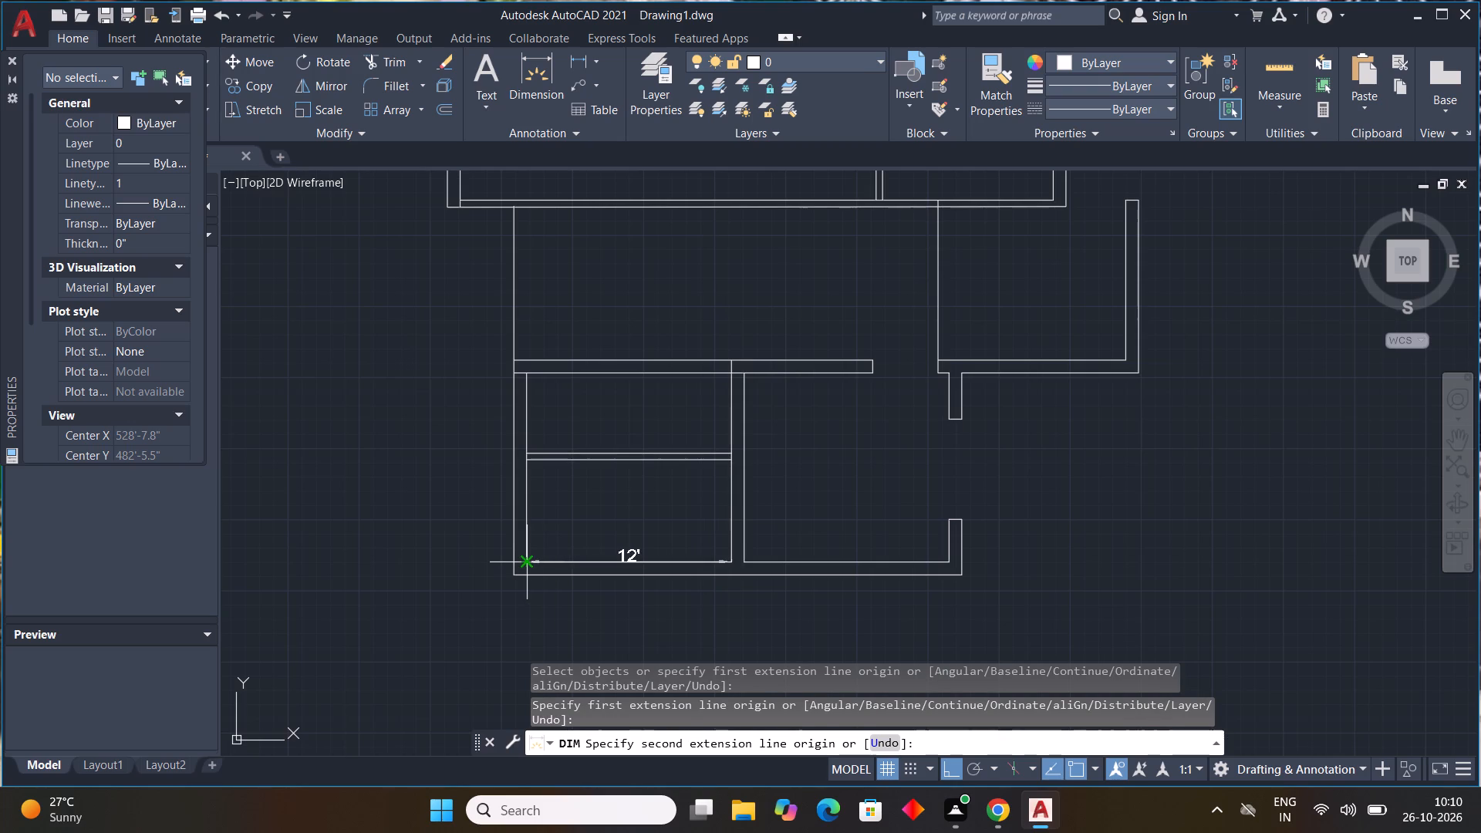
{"action": "key", "text": "Escape"}
{"action": "middle_click_drag", "start_coordinate": [808, 508], "coordinate": [793, 575]}
{"action": "scroll", "coordinate": [801, 528], "scroll_direction": "down", "scroll_amount": 1}
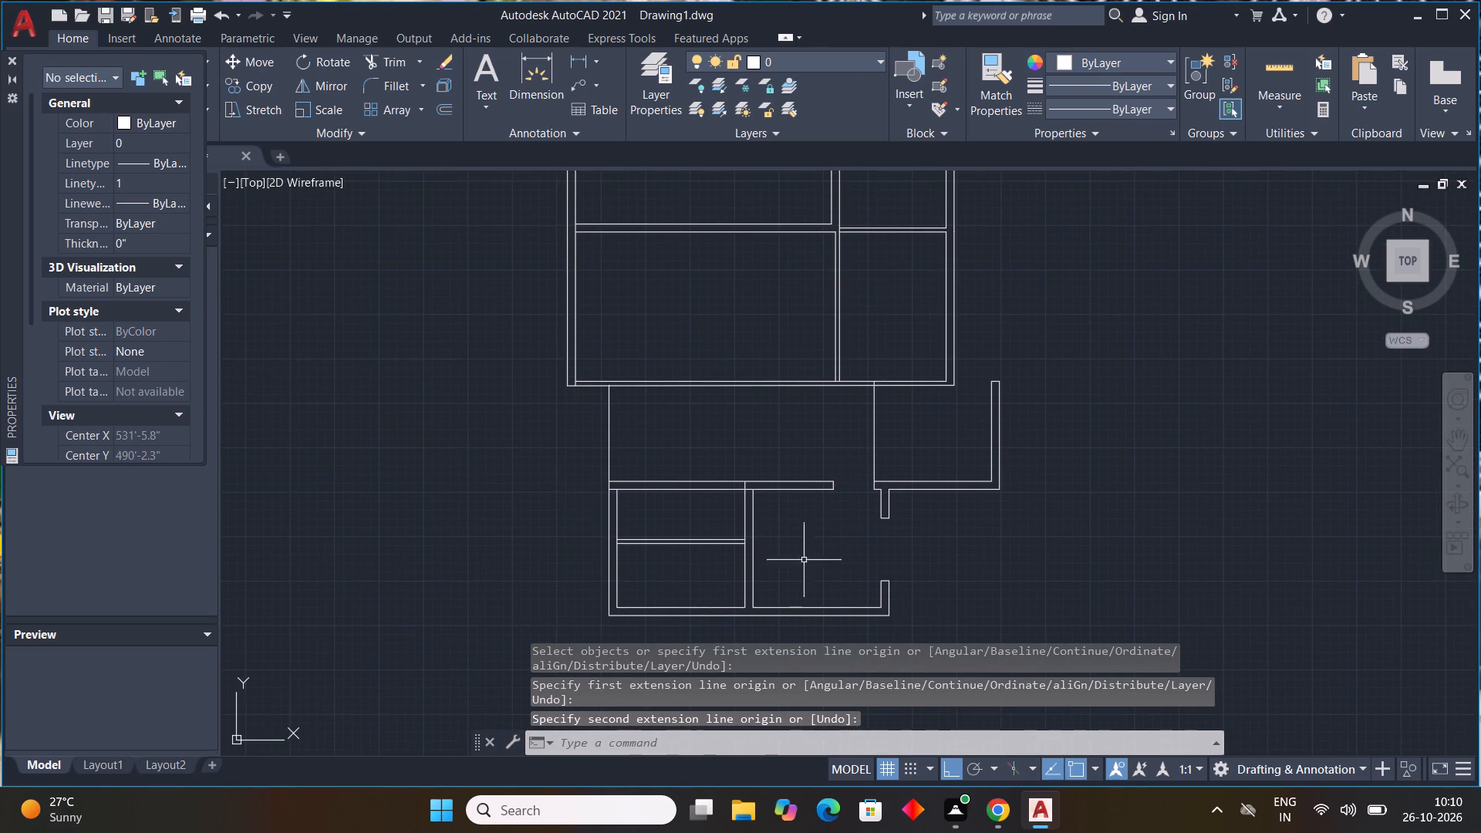
Trim away both lines of the horizontal wall above the lower-left room, including the short end piece at the left wall.
{"action": "middle_click_drag", "start_coordinate": [801, 528], "coordinate": [826, 558]}
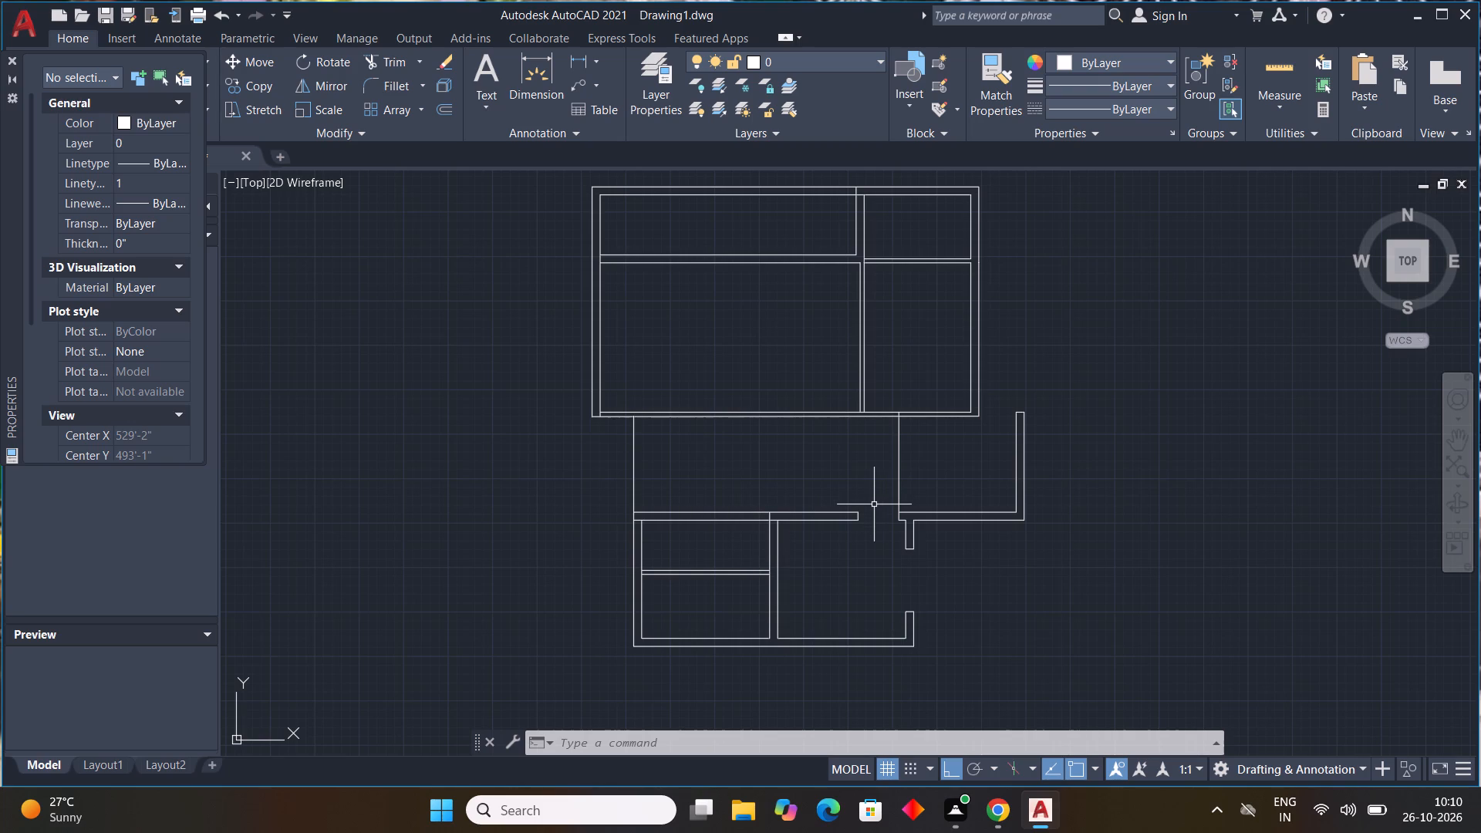
{"action": "type", "text": "tr"}
{"action": "key", "text": "space"}
{"action": "left_click_drag", "start_coordinate": [693, 492], "coordinate": [690, 527]}
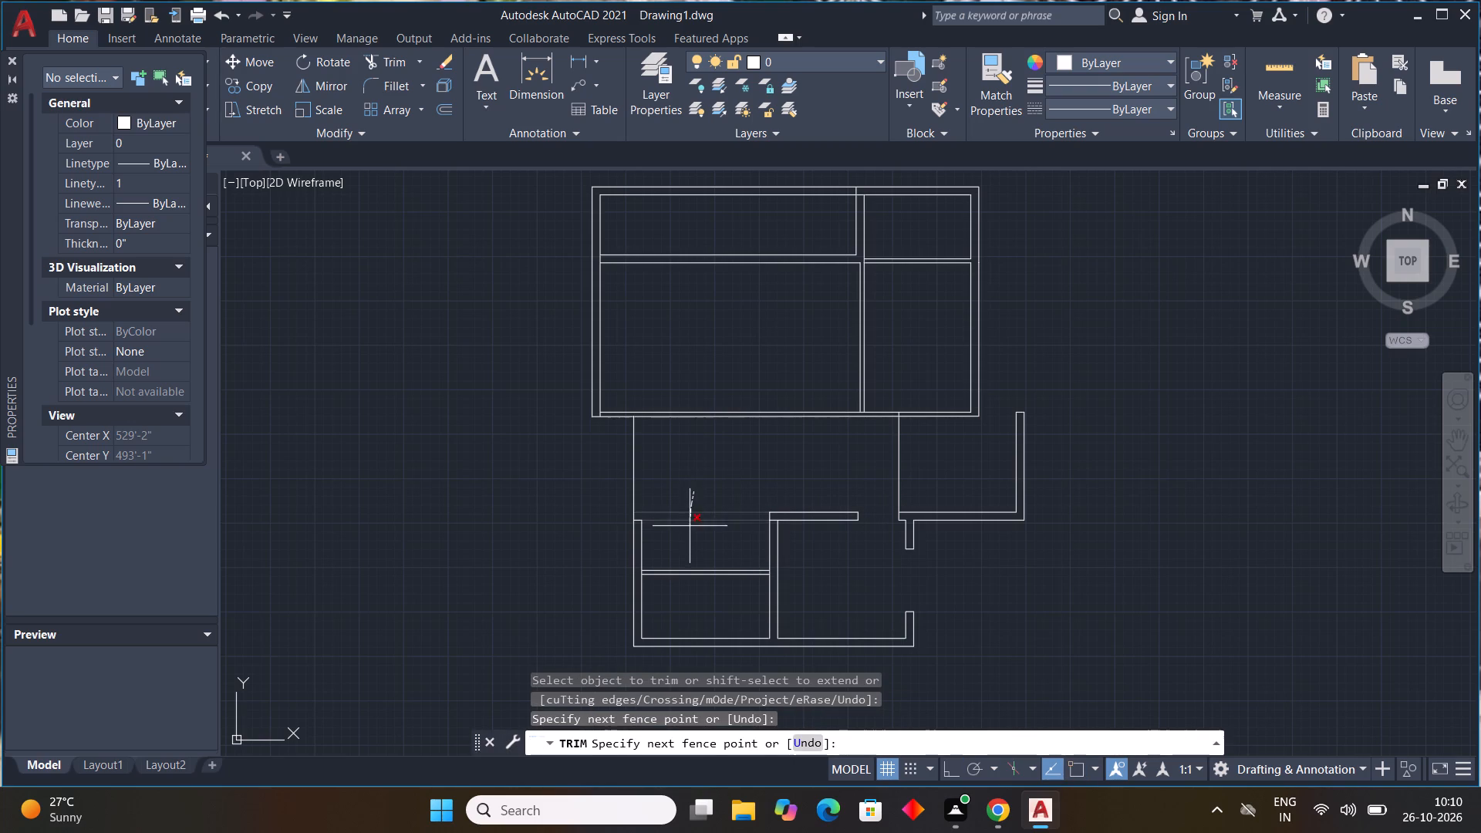
{"action": "left_click_drag", "start_coordinate": [690, 527], "coordinate": [692, 534]}
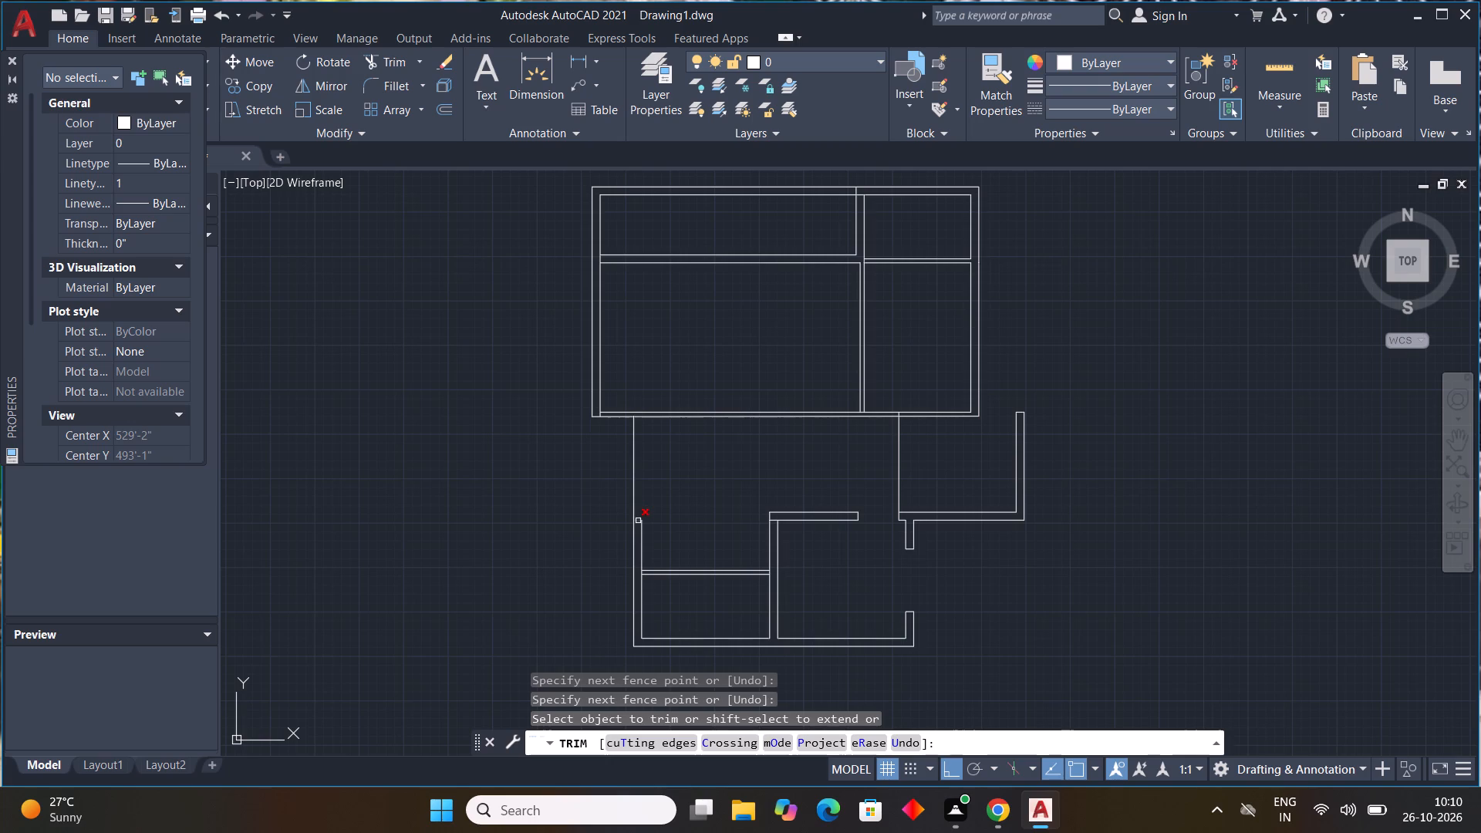
{"action": "left_click", "coordinate": [638, 521]}
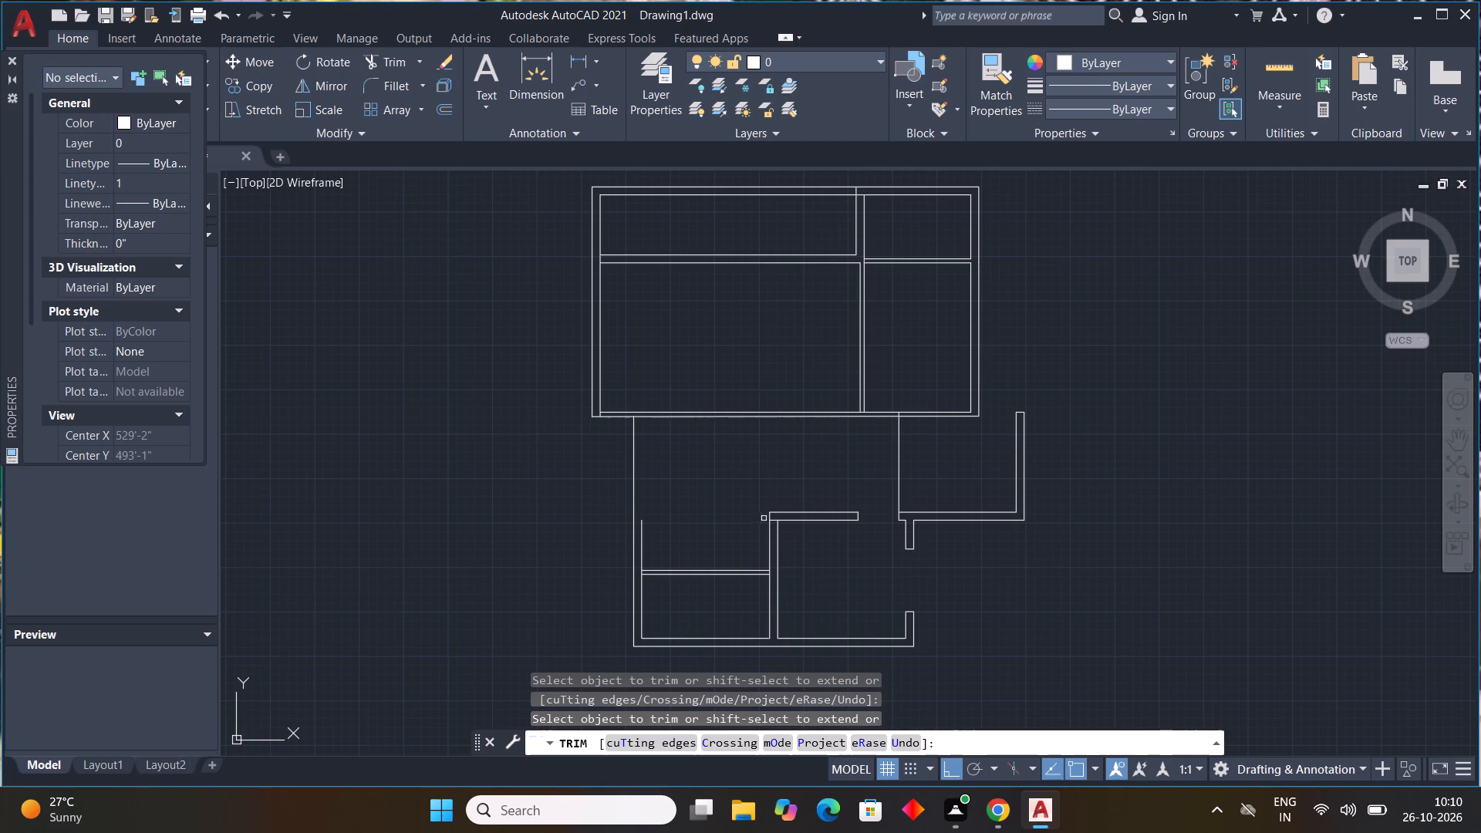
Trim the lower line and end cap of the horizontal wall stub beside the lower-left room, keeping only its upper line.
{"action": "left_click", "coordinate": [823, 511]}
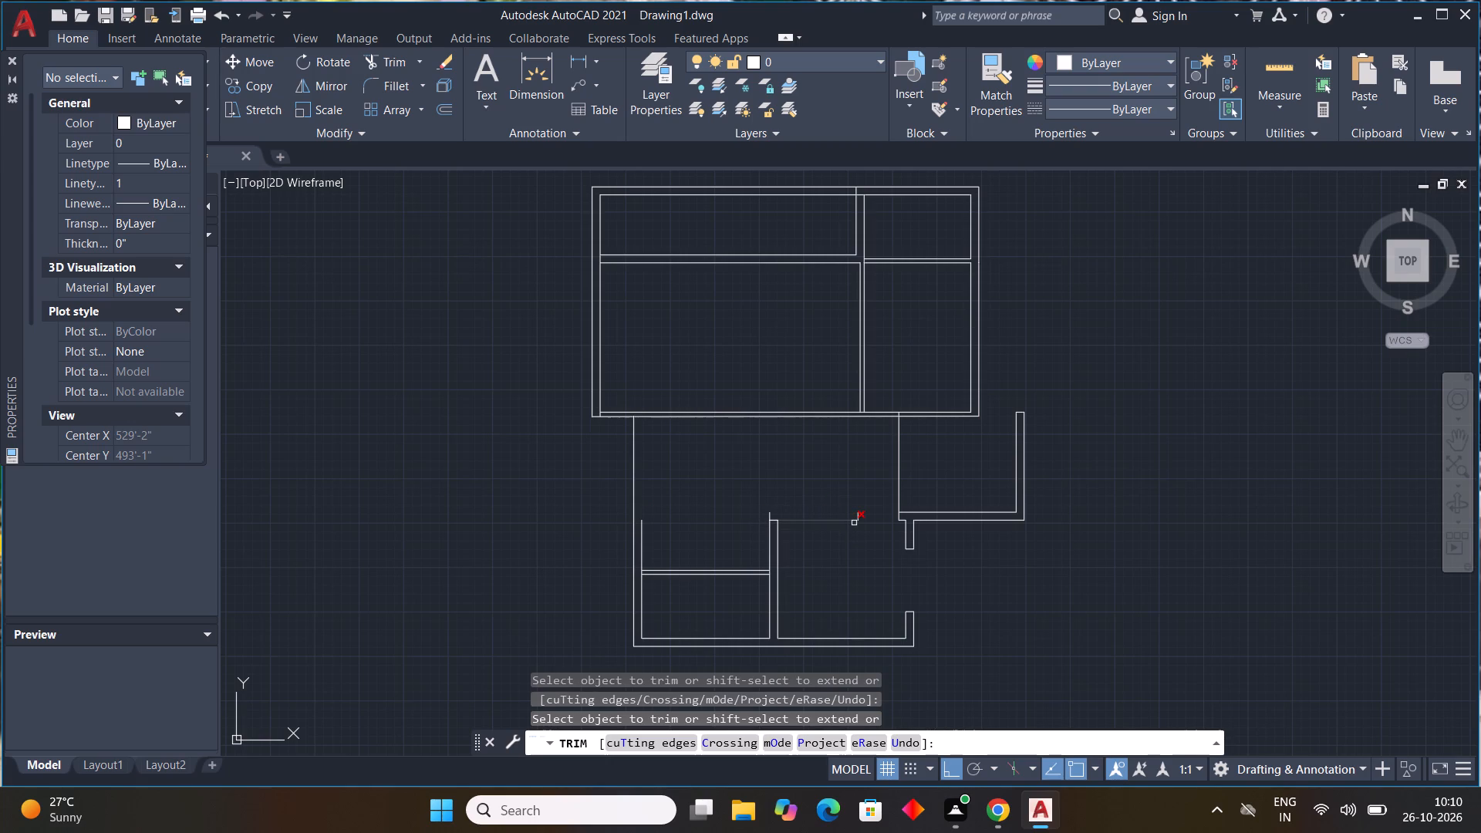
{"action": "key", "text": "ctrl+z"}
{"action": "left_click", "coordinate": [838, 520]}
{"action": "left_click", "coordinate": [774, 518]}
{"action": "left_click", "coordinate": [857, 519]}
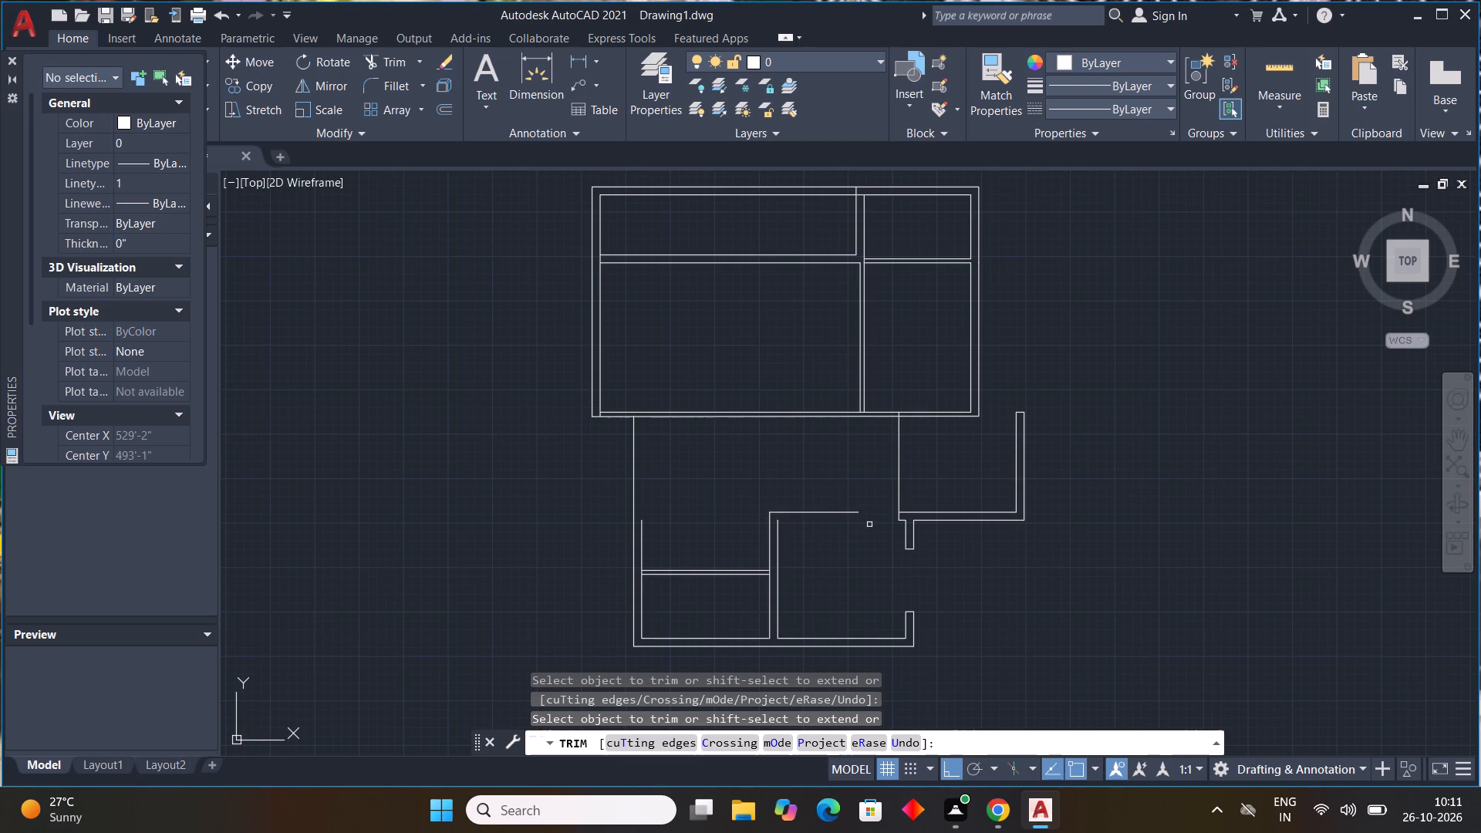
{"action": "key", "text": "Escape"}
{"action": "key", "text": "Escape"}
{"action": "key", "text": "Escape"}
{"action": "key", "text": "Escape"}
{"action": "key", "text": "Escape"}
{"action": "key", "text": "Escape"}
{"action": "key", "text": "Escape"}
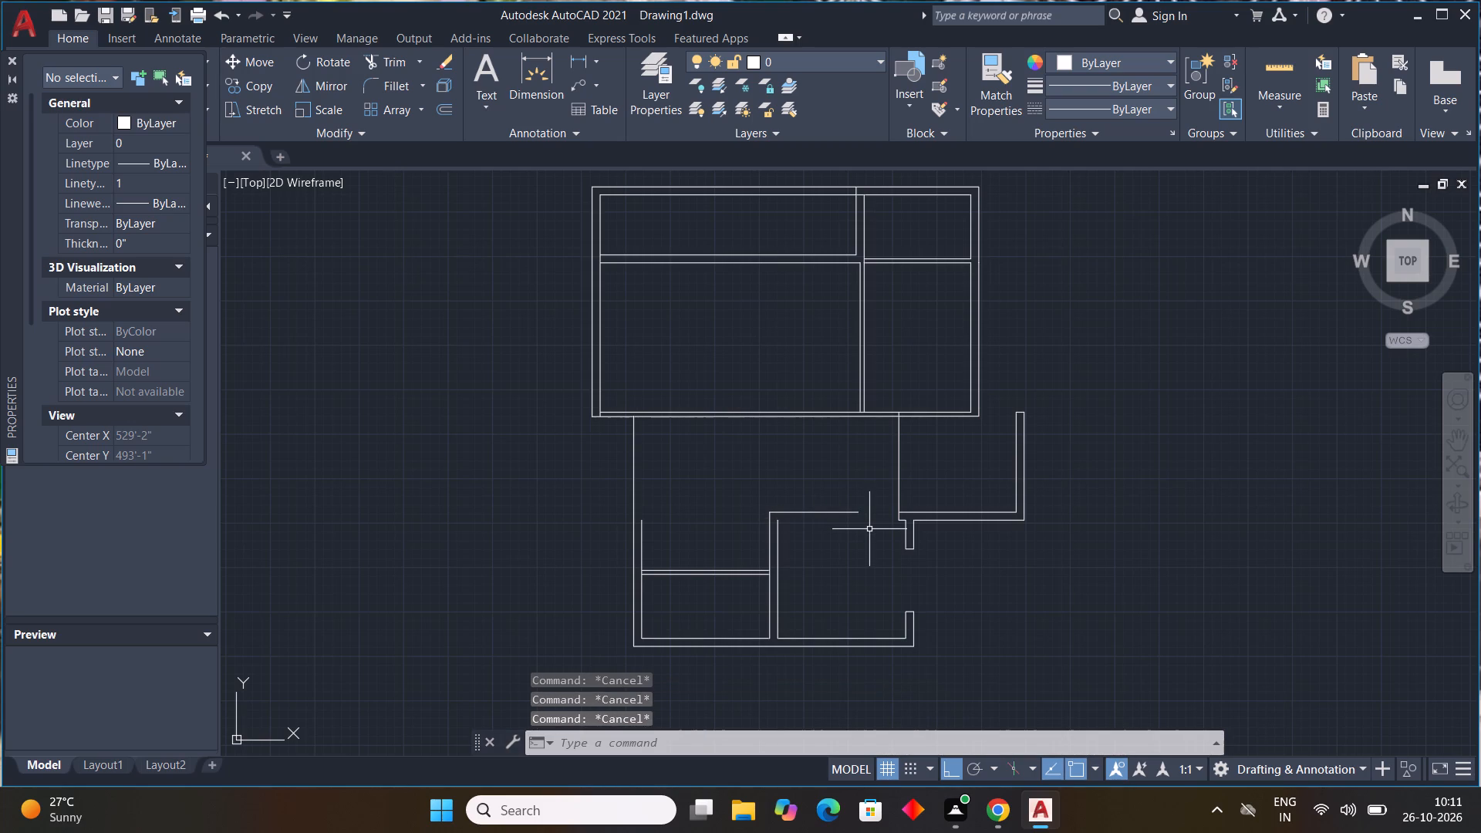
Offset the upper line of the lower-left room's horizontal partition 8'6" upward.
{"action": "type", "text": "off"}
{"action": "key", "text": "space"}
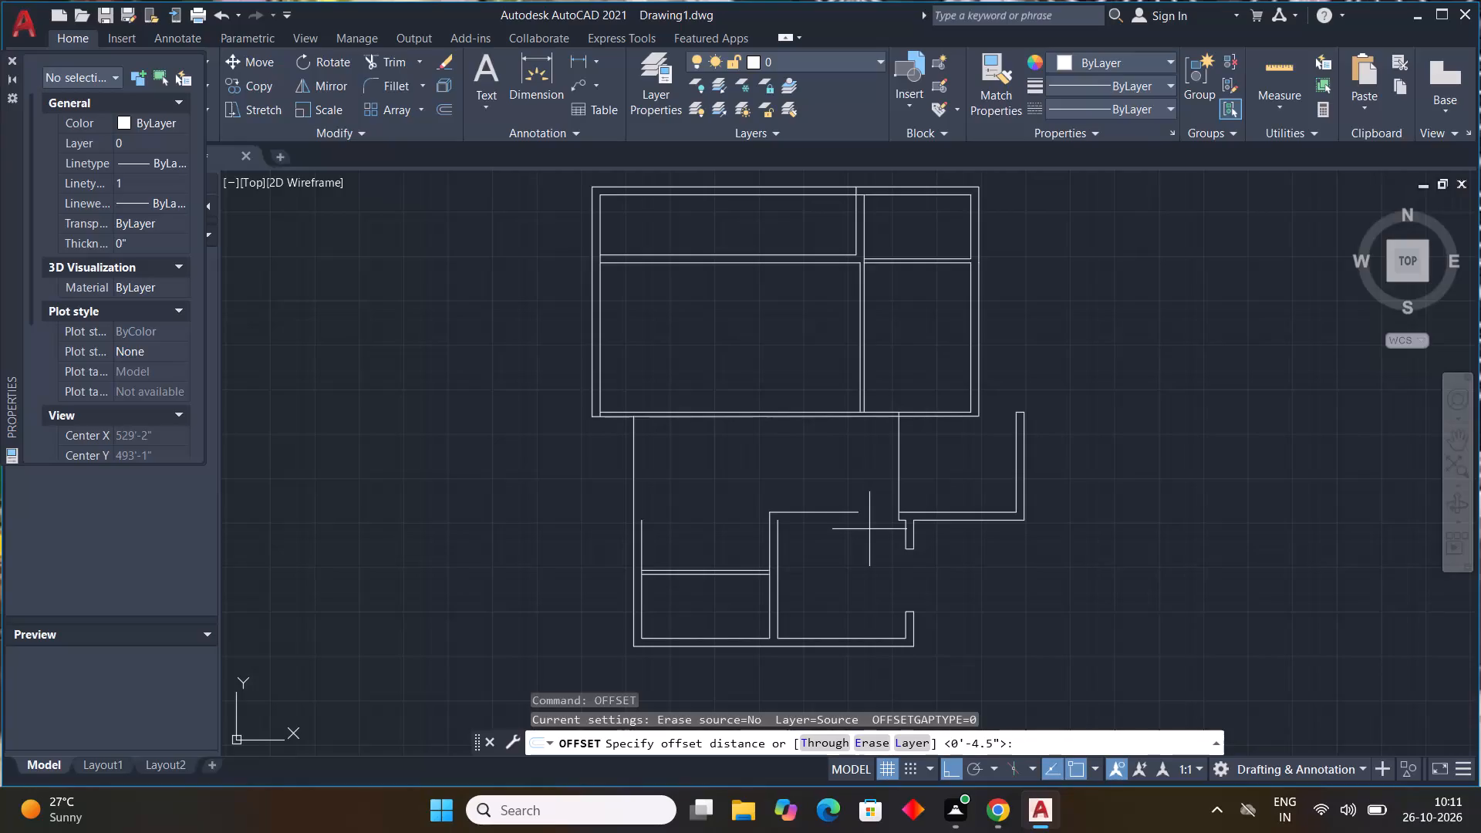
{"action": "type", "text": "8'6\""}
{"action": "key", "text": "Return"}
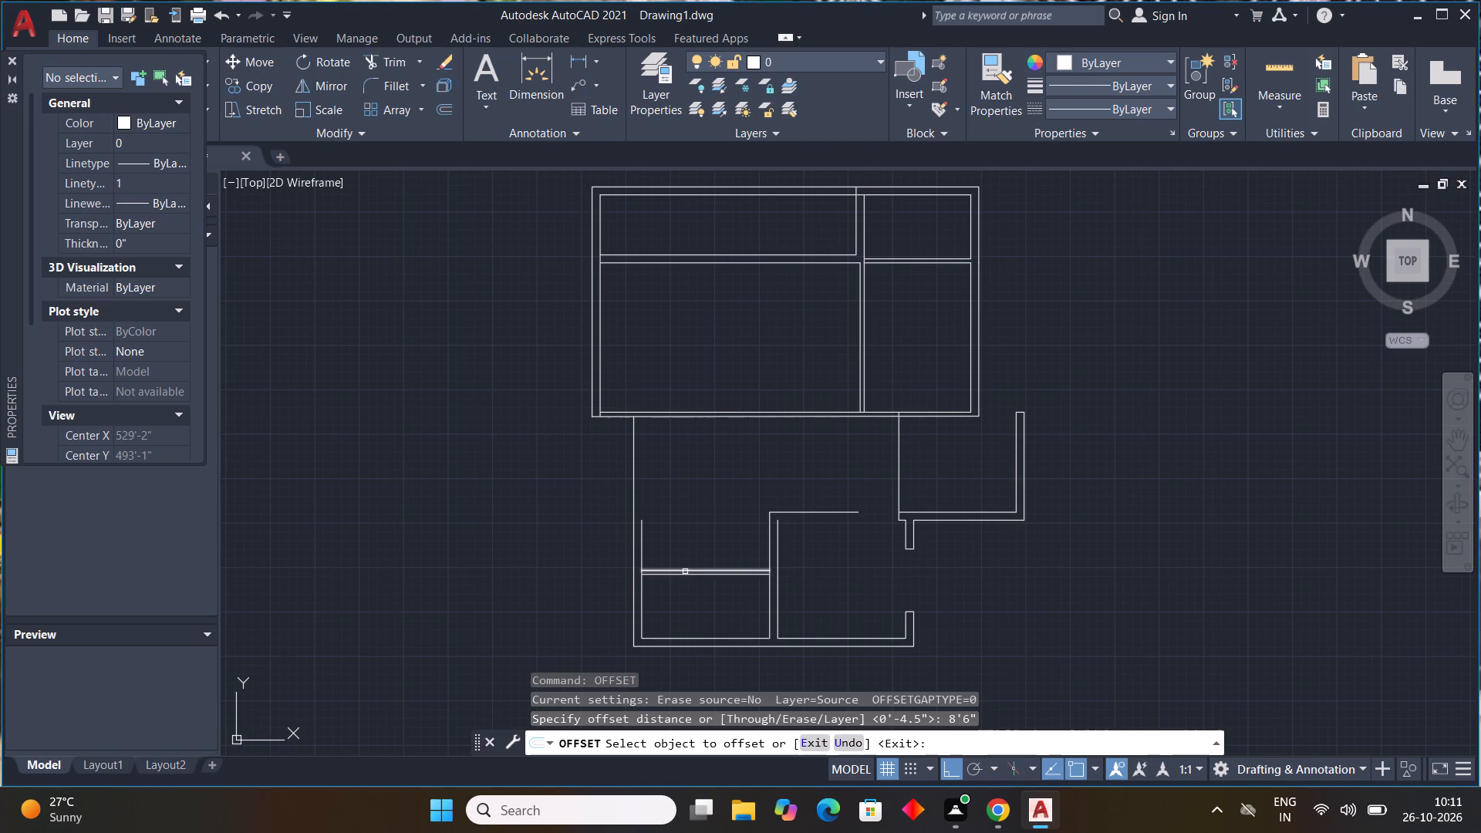
{"action": "left_click_drag", "start_coordinate": [685, 571], "coordinate": [685, 555]}
{"action": "left_click", "coordinate": [677, 496]}
{"action": "key", "text": "Escape"}
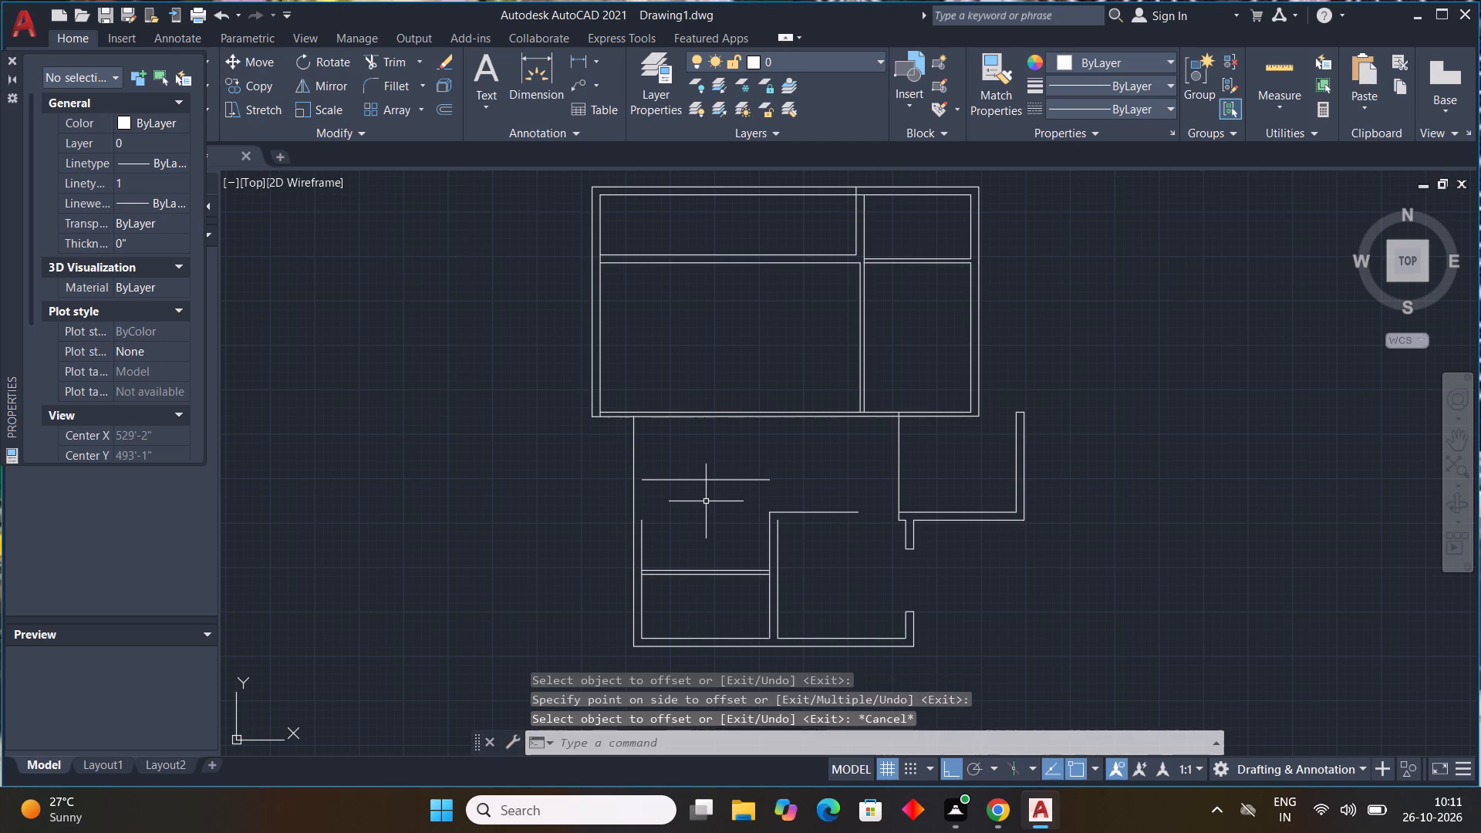
Offset the new horizontal line above the lower-left room 4.5" upward to form a partition.
{"action": "key", "text": "space"}
{"action": "type", "text": "4.5\""}
{"action": "key", "text": "Return"}
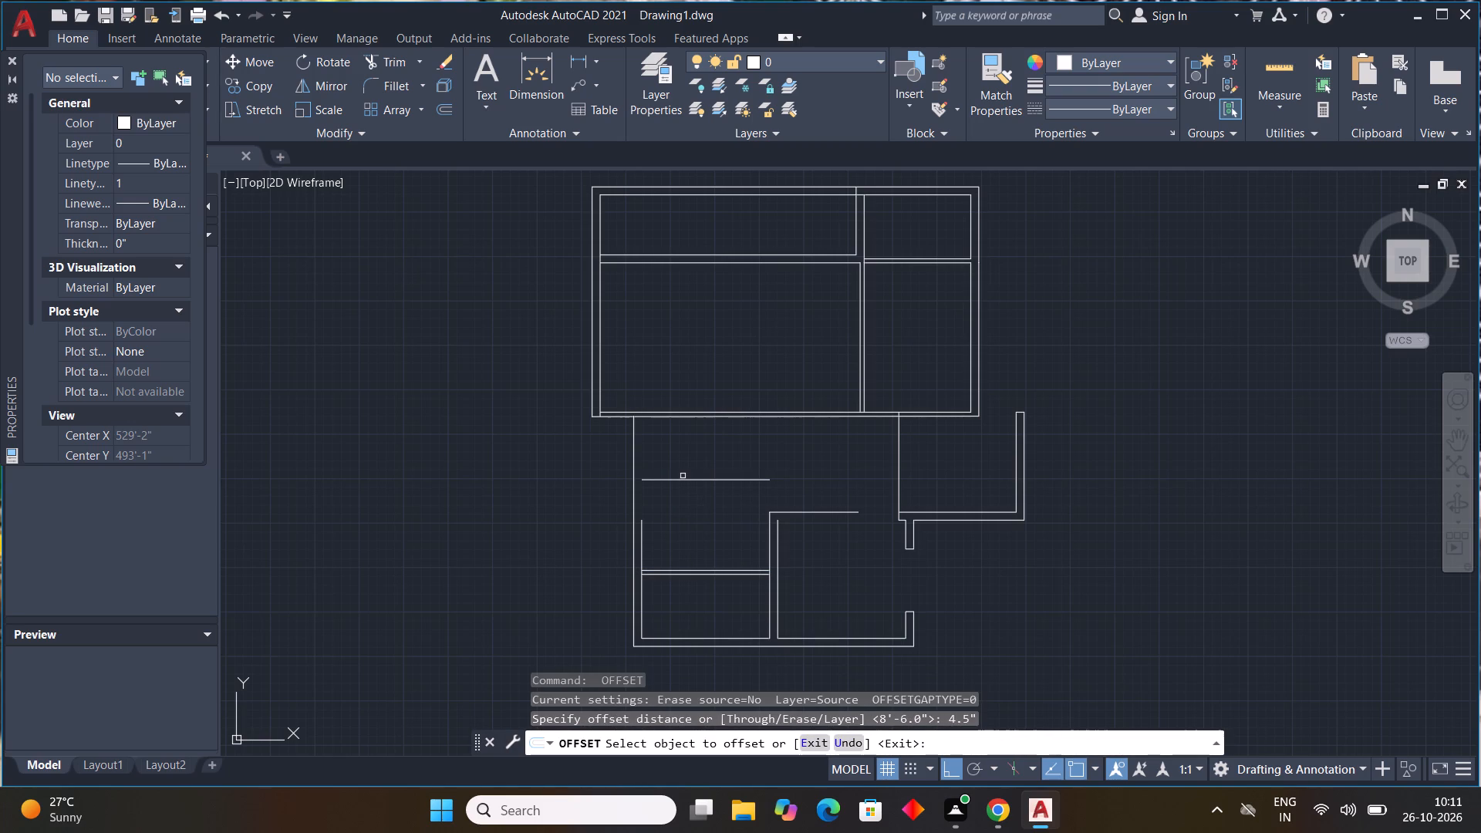
{"action": "left_click", "coordinate": [683, 481]}
{"action": "left_click", "coordinate": [680, 467]}
{"action": "key", "text": "Escape"}
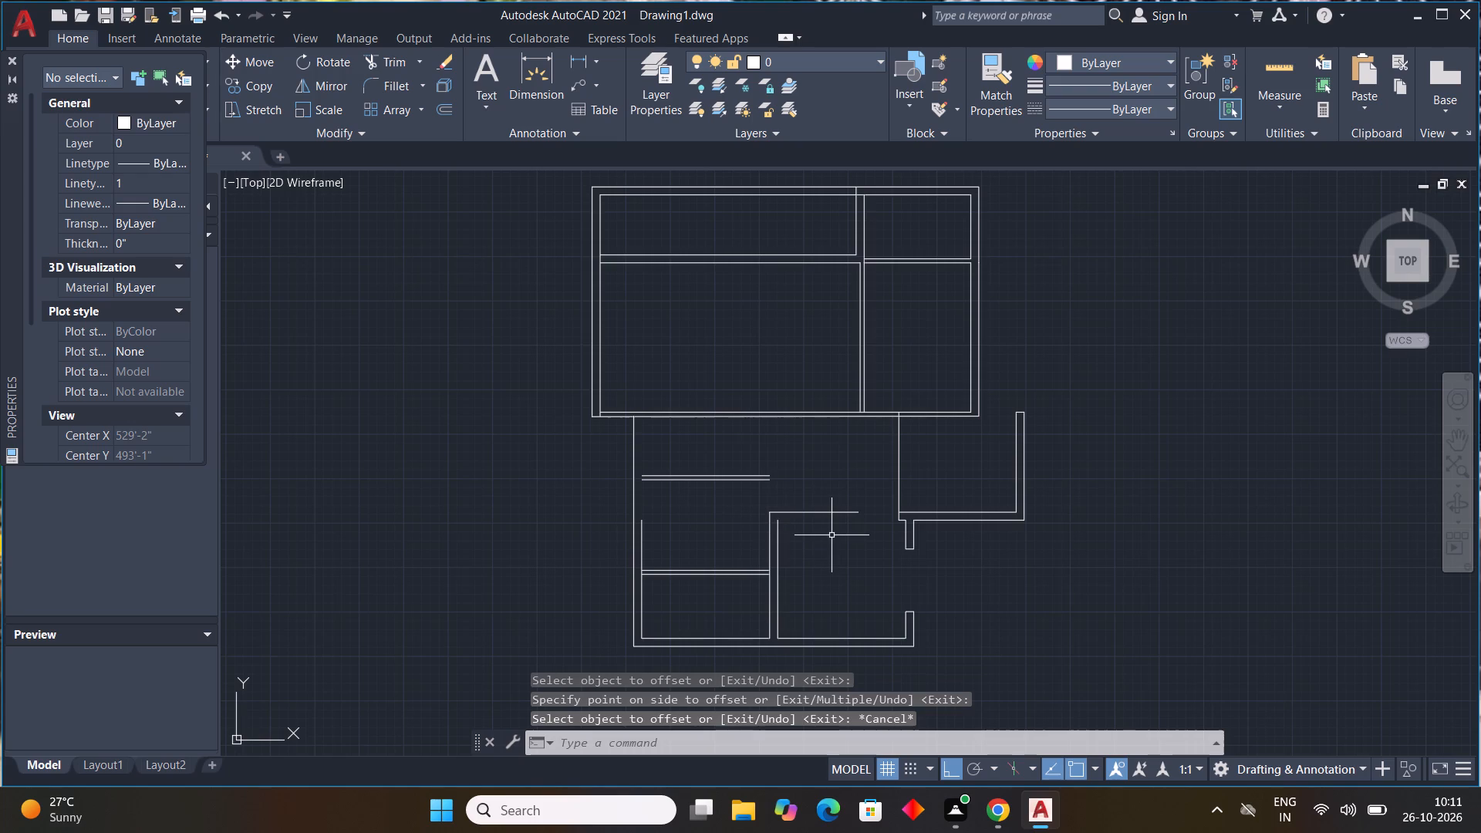
Offset the remaining line of the horizontal wall stub in the middle 4.5" upward.
{"action": "key", "text": "space"}
{"action": "key", "text": "space"}
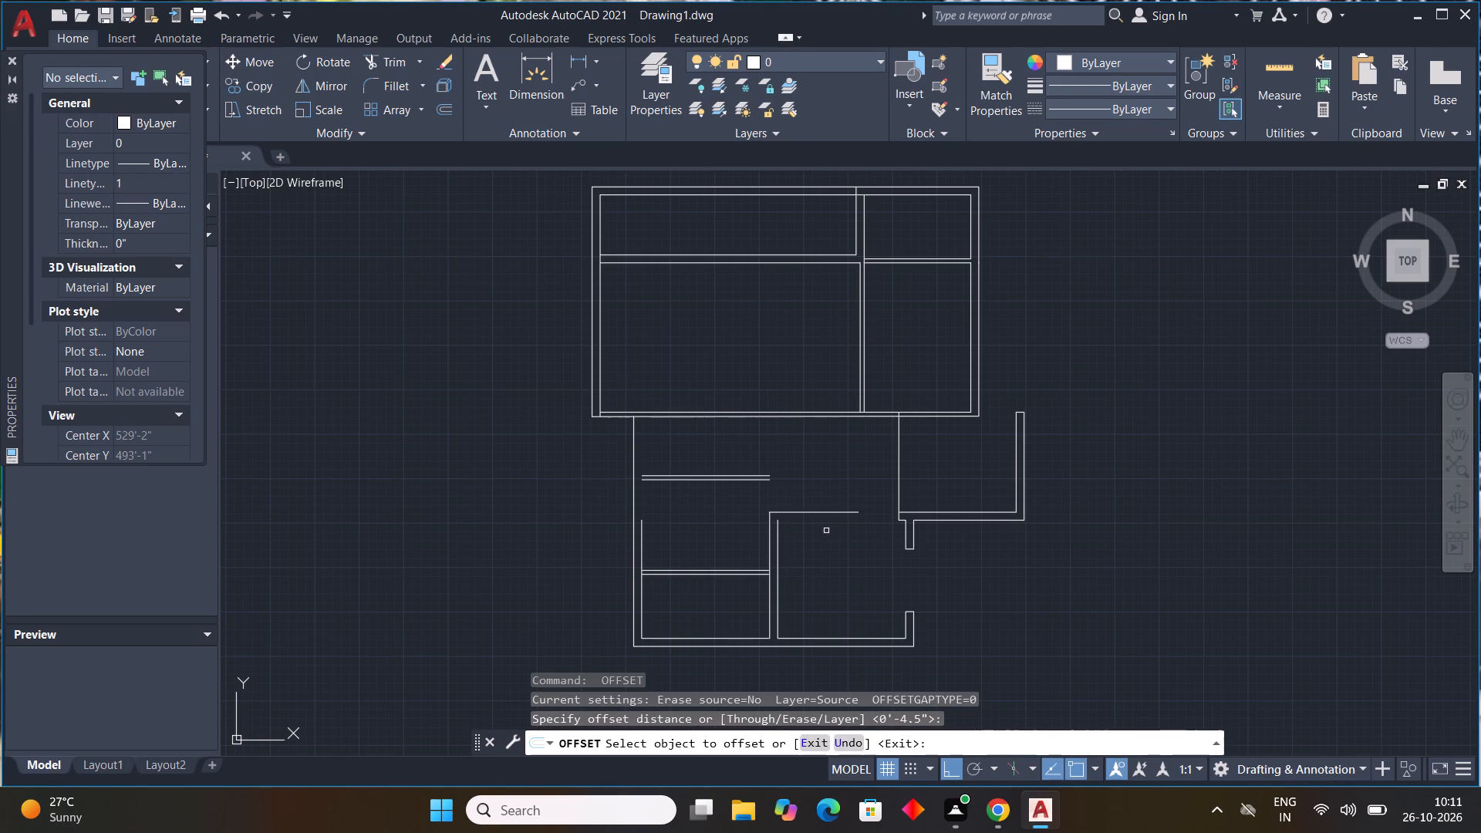
{"action": "left_click", "coordinate": [825, 513]}
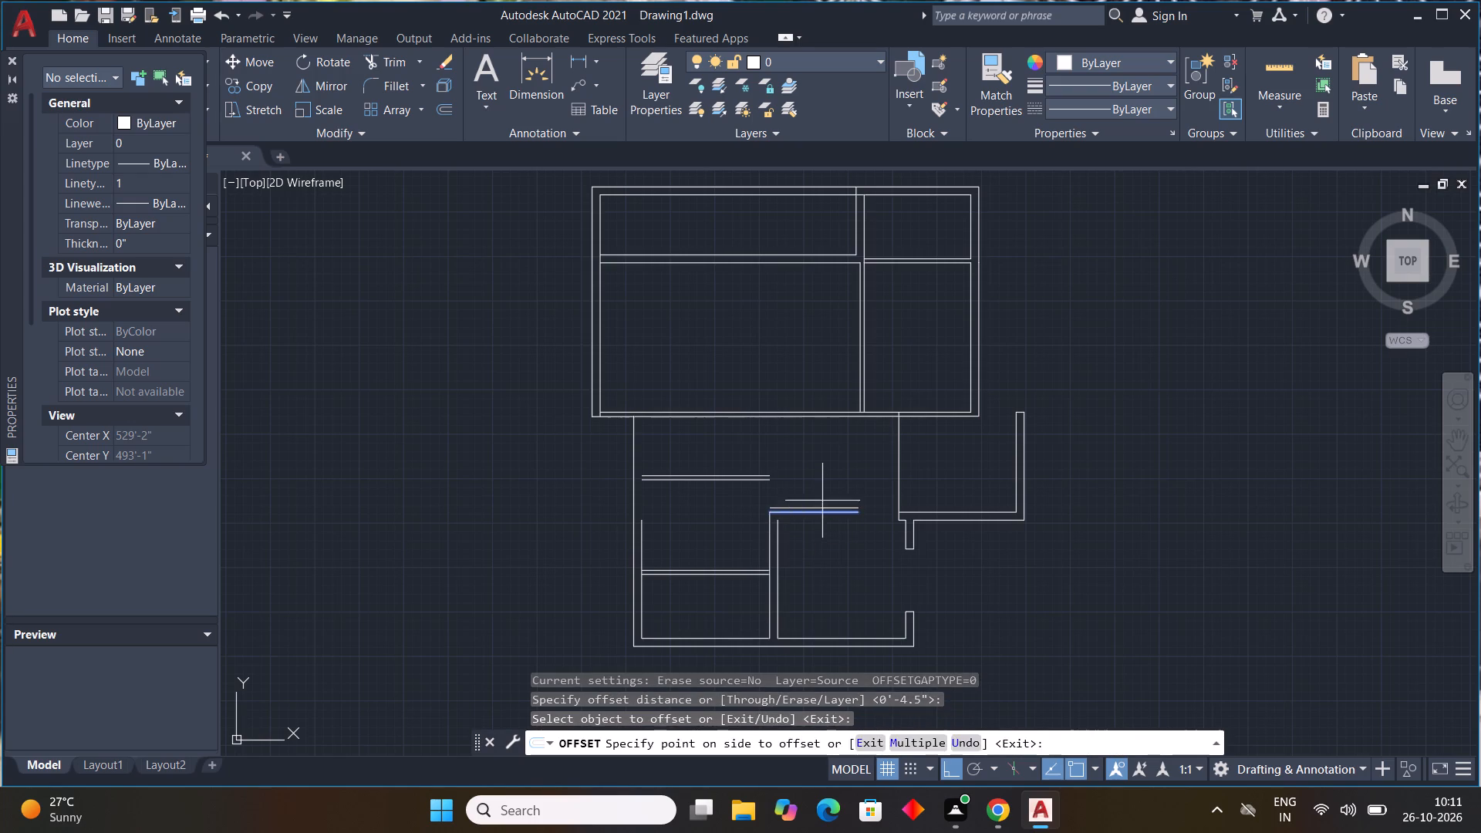
{"action": "left_click", "coordinate": [822, 501]}
{"action": "key", "text": "Escape"}
{"action": "key", "text": "Escape"}
{"action": "key", "text": "Escape"}
{"action": "key", "text": "Escape"}
{"action": "key", "text": "Escape"}
{"action": "key", "text": "Escape"}
{"action": "key", "text": "Escape"}
{"action": "key", "text": "Escape"}
{"action": "key", "text": "Escape"}
{"action": "key", "text": "Escape"}
{"action": "key", "text": "Escape"}
{"action": "key", "text": "Escape"}
{"action": "key", "text": "Escape"}
{"action": "key", "text": "Escape"}
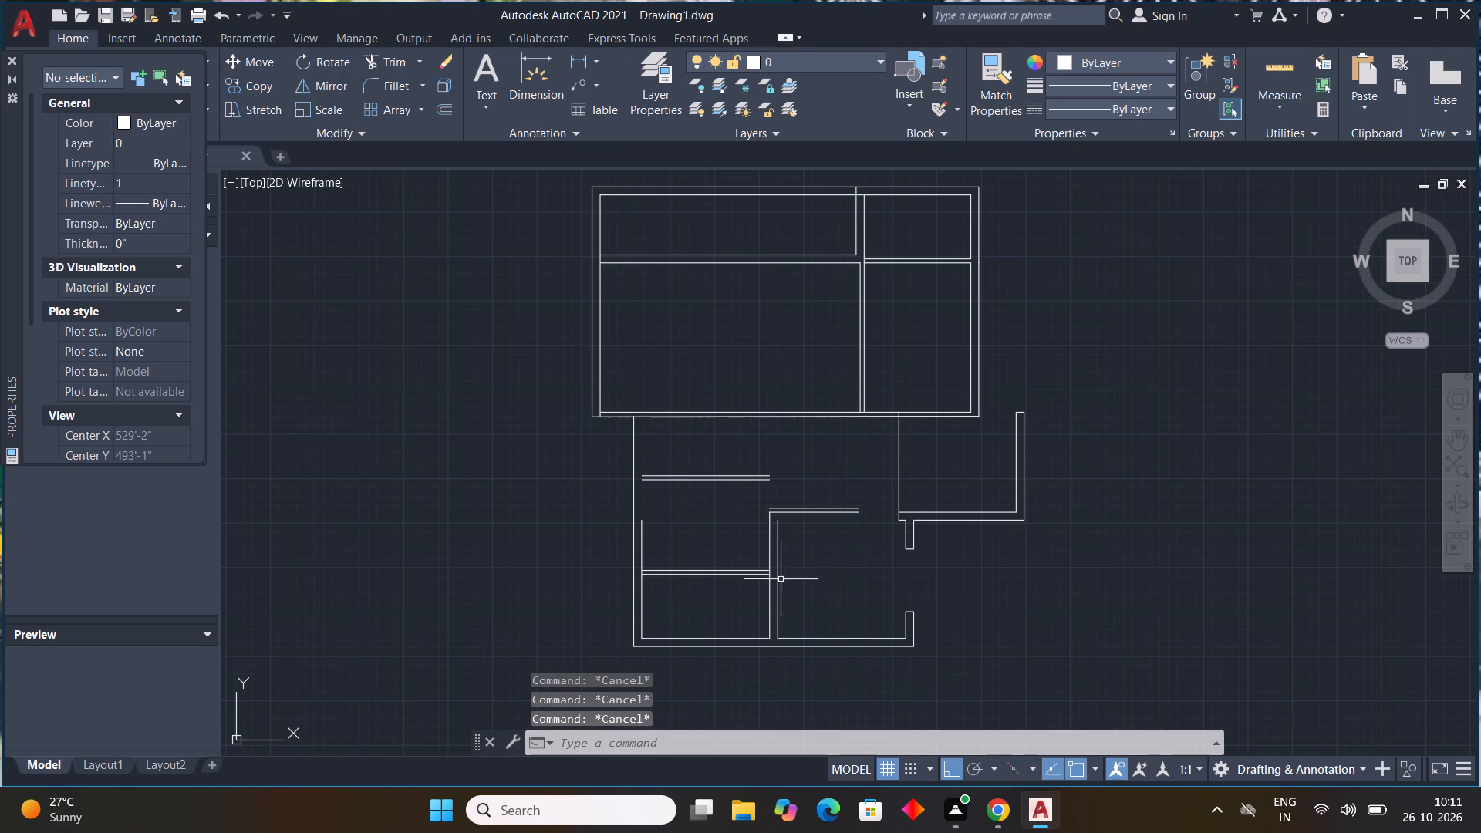
Delete the right-hand line of the vertical wall beside the lower-left room.
{"action": "left_click", "coordinate": [777, 597]}
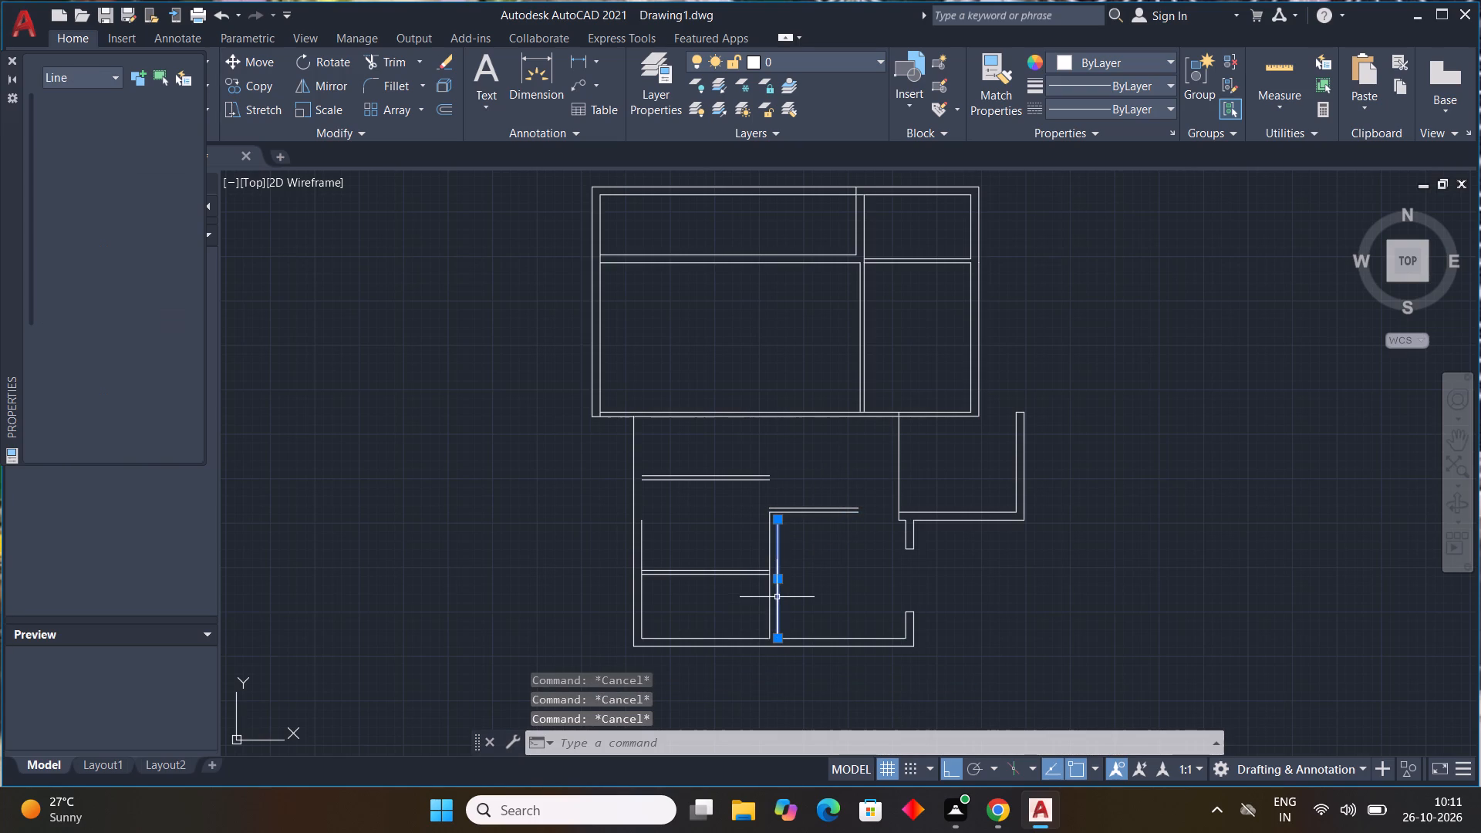
{"action": "key", "text": "Delete"}
Offset the remaining line of the vertical wall beside the lower-left room 4.5" to the right.
{"action": "type", "text": "off"}
{"action": "key", "text": "space"}
{"action": "type", "text": "4.5\""}
{"action": "key", "text": "Return"}
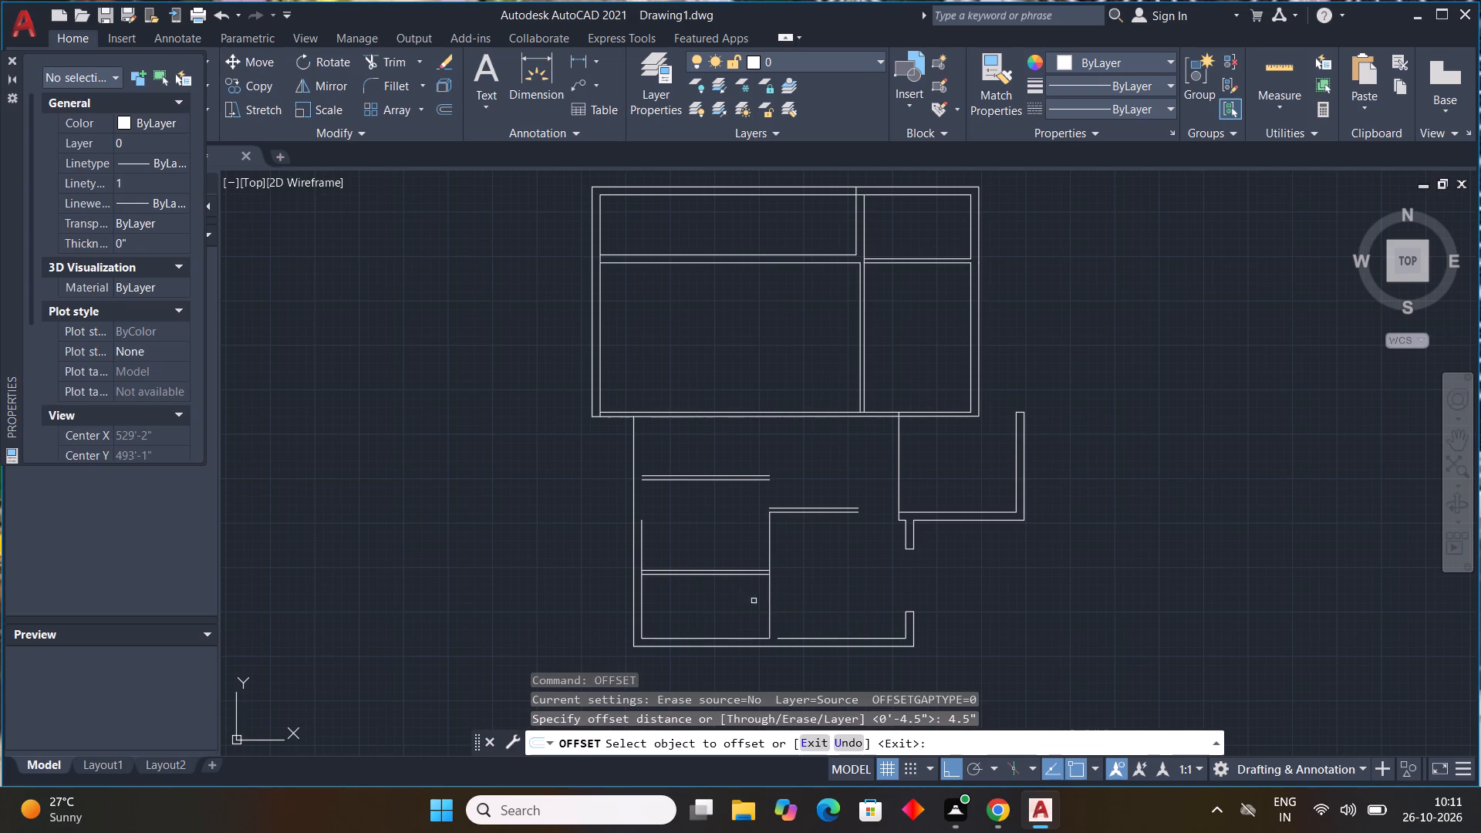
{"action": "left_click", "coordinate": [771, 605]}
{"action": "left_click", "coordinate": [814, 617]}
{"action": "key", "text": "Escape"}
{"action": "key", "text": "Escape"}
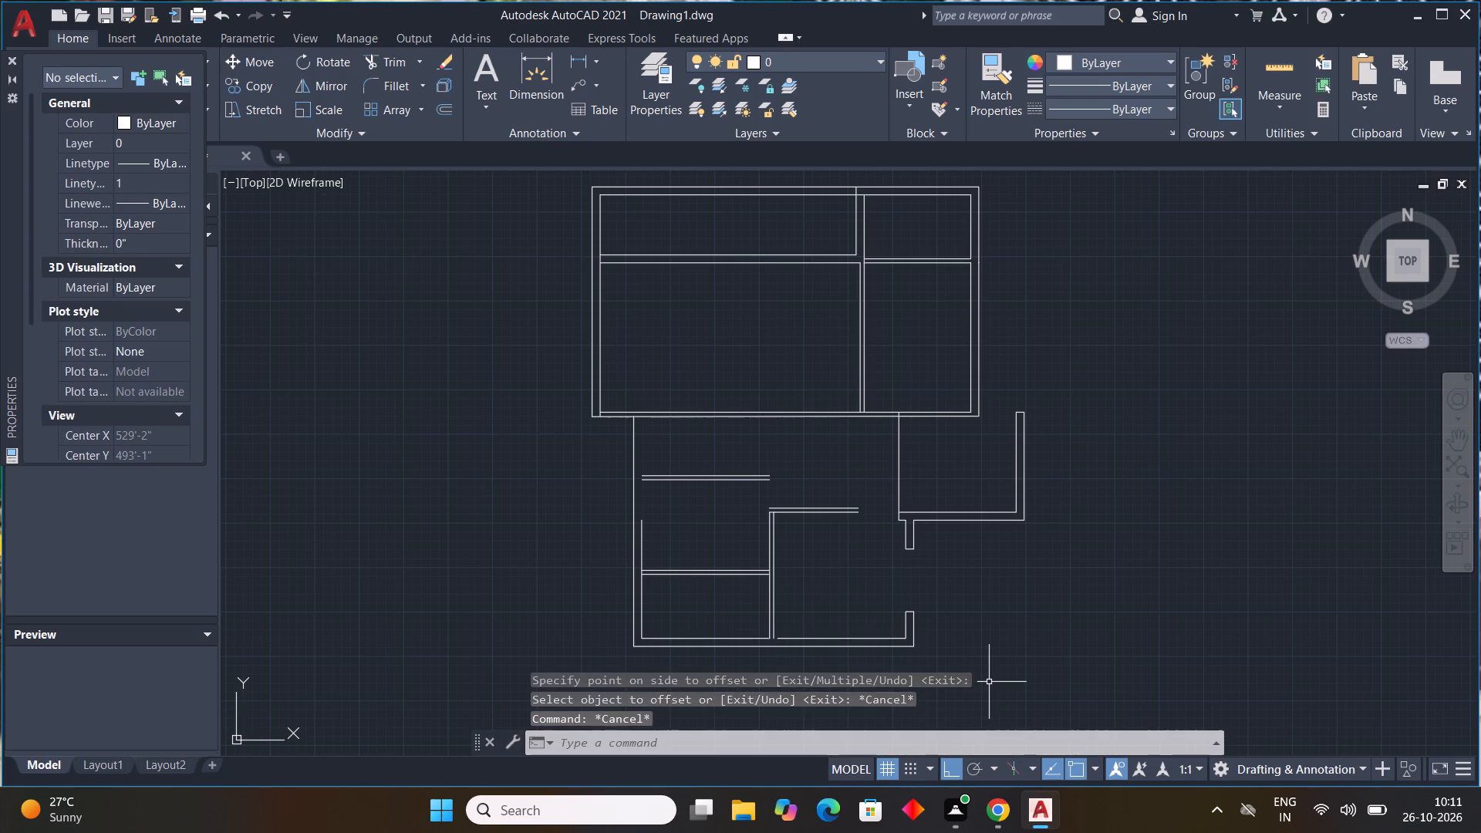
{"action": "key", "text": "Escape"}
Extend the bottom wall's inner line left to the vertical partition, and the partition's left line up to the stub's upper line.
{"action": "key", "text": "e"}
{"action": "key", "text": "x"}
{"action": "key", "text": "space"}
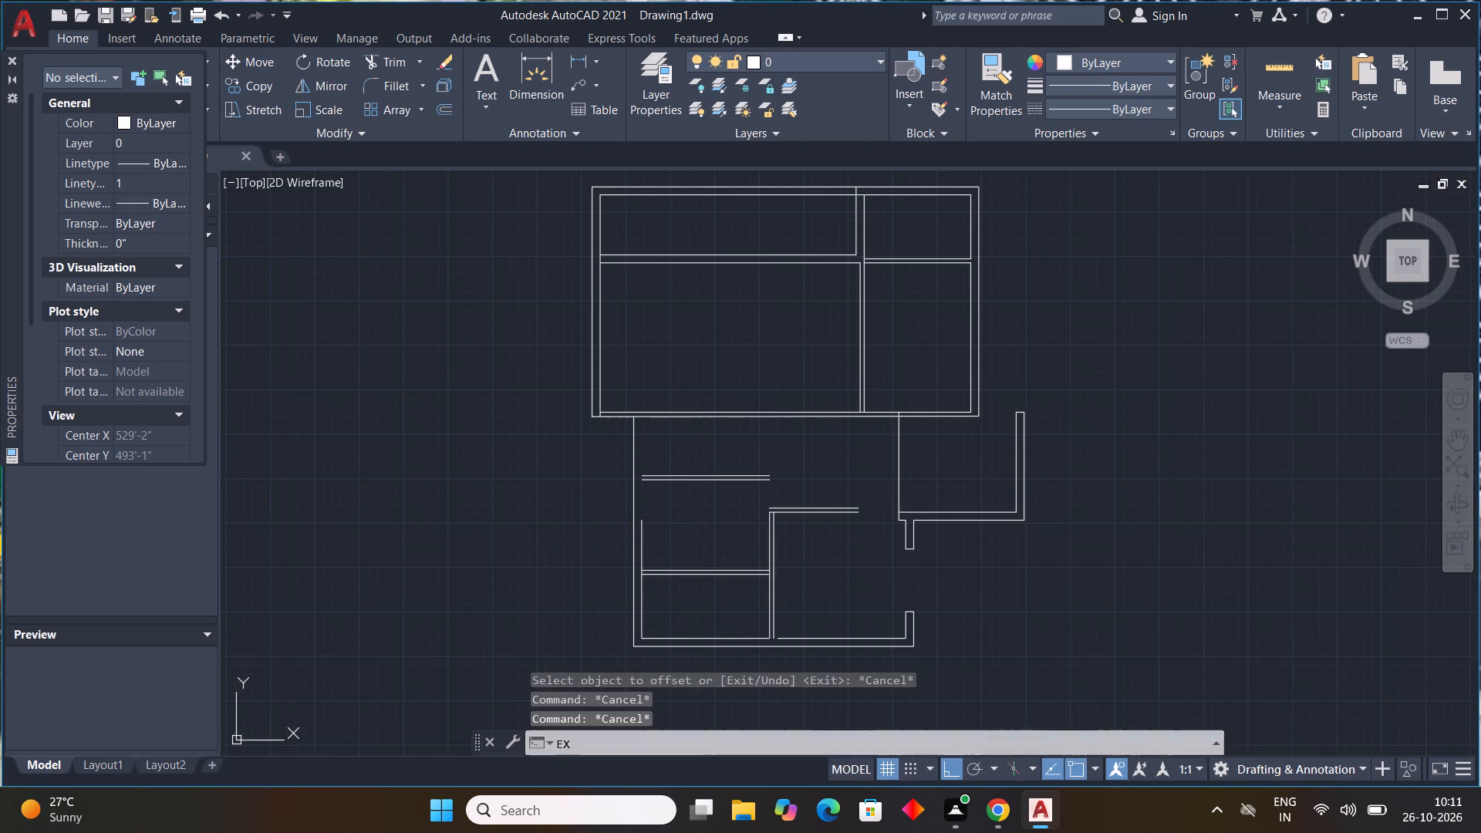
{"action": "left_click", "coordinate": [792, 640]}
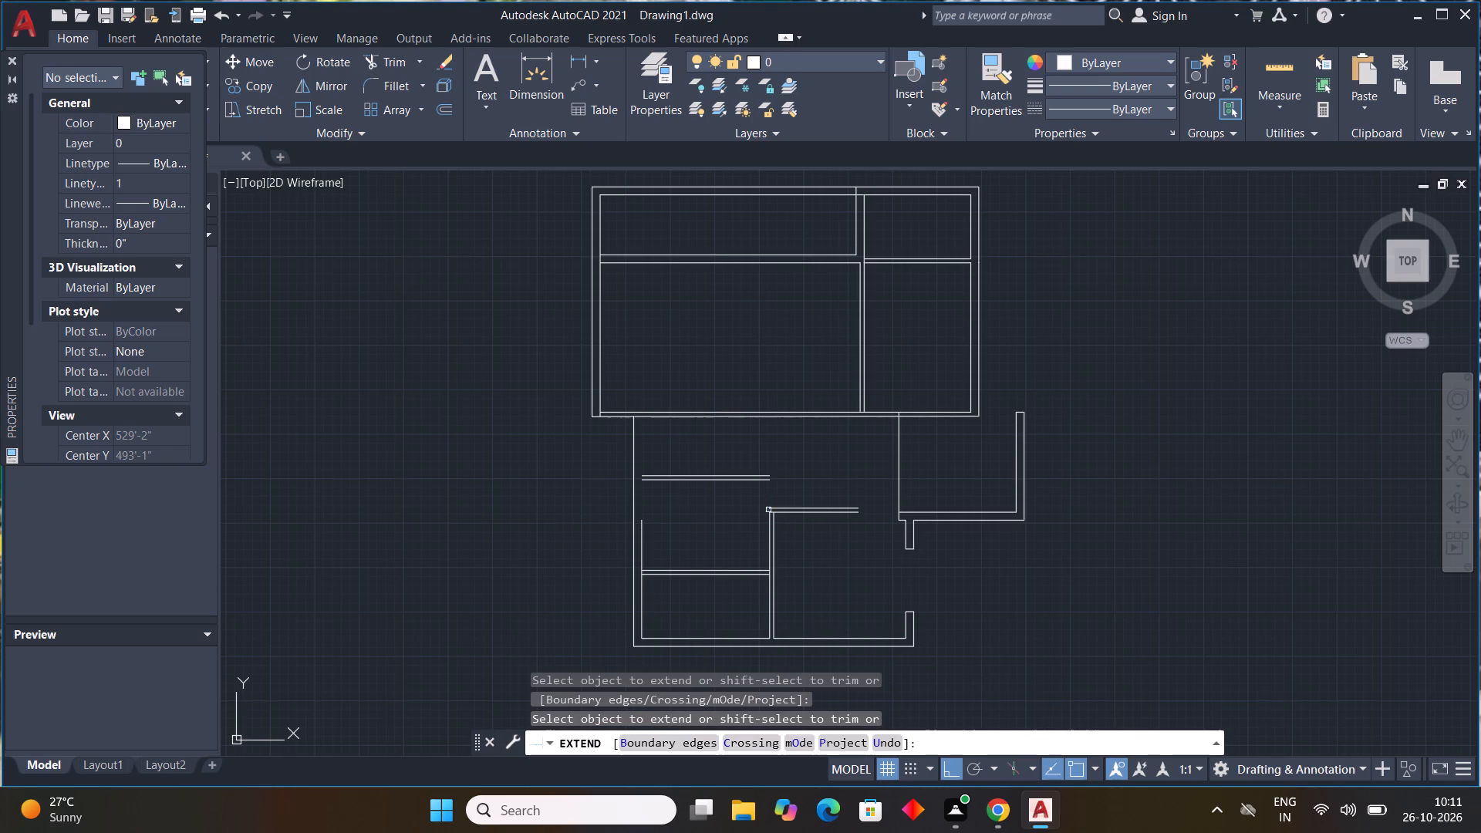
{"action": "scroll", "coordinate": [767, 517], "scroll_direction": "up", "scroll_amount": 1}
{"action": "left_click", "coordinate": [767, 517]}
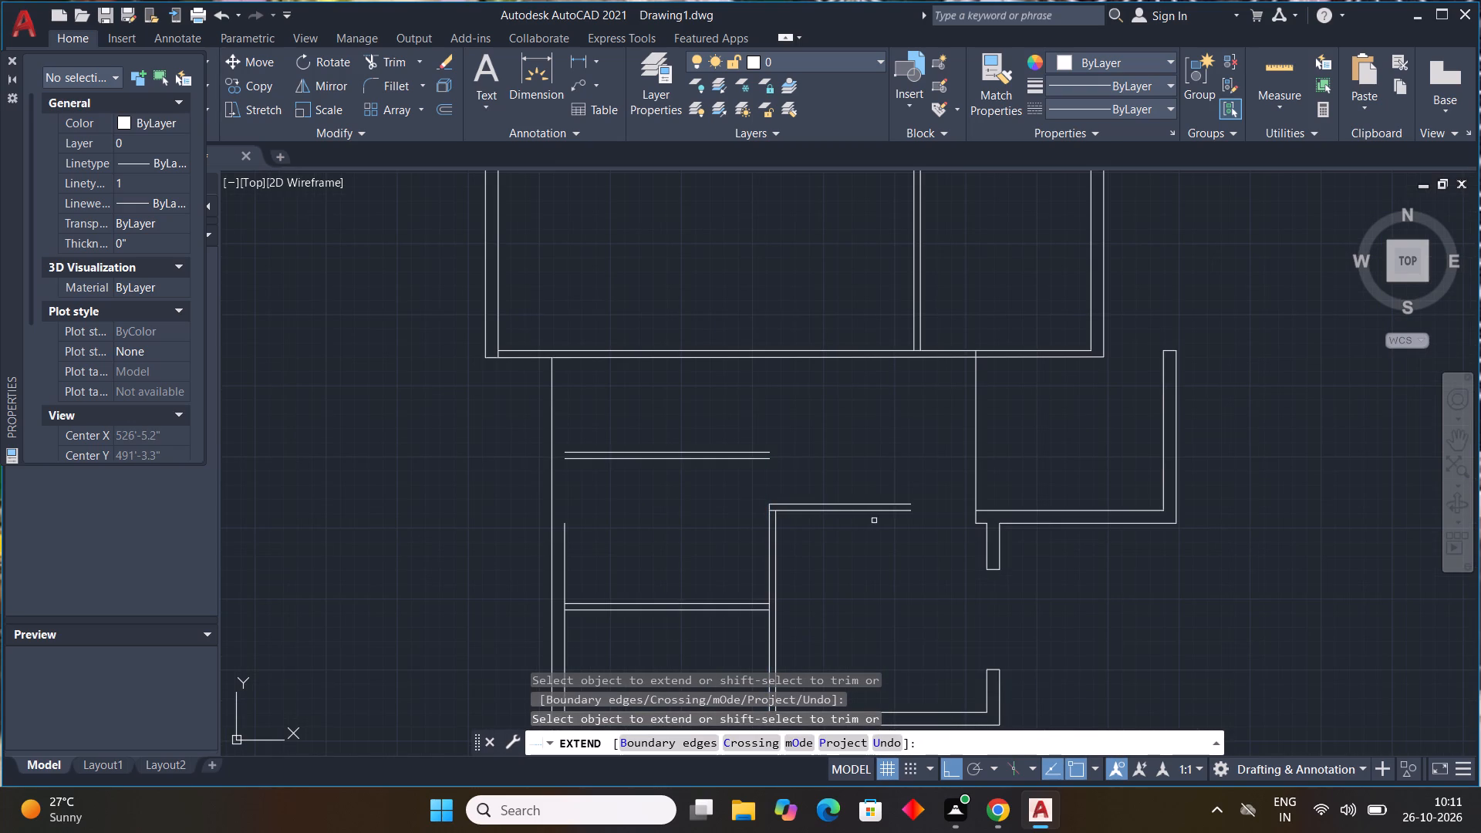
Extend the left wall's inner line up to the upper line of the new horizontal partition.
{"action": "left_click", "coordinate": [563, 538]}
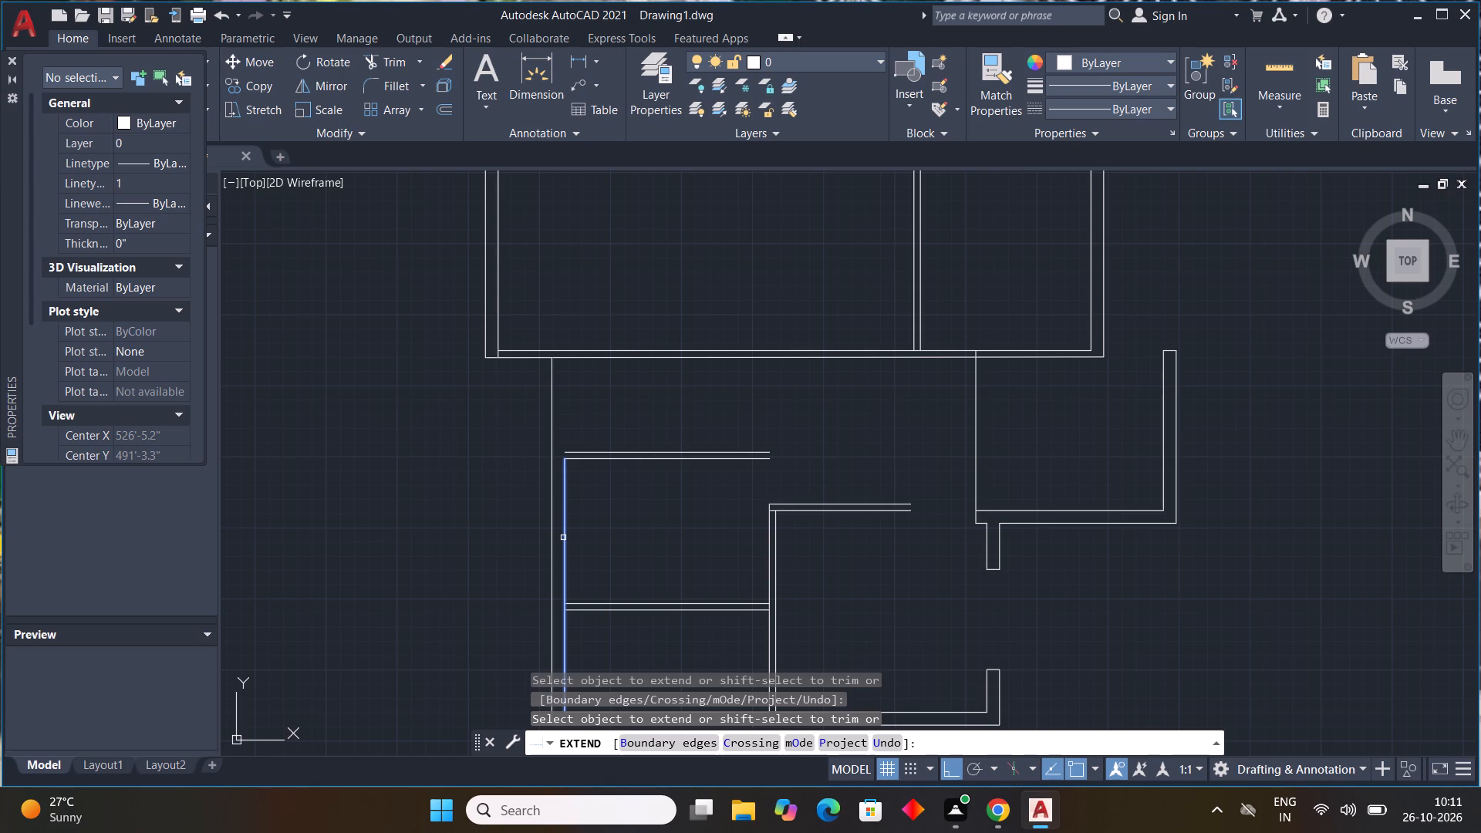
{"action": "left_click", "coordinate": [564, 470]}
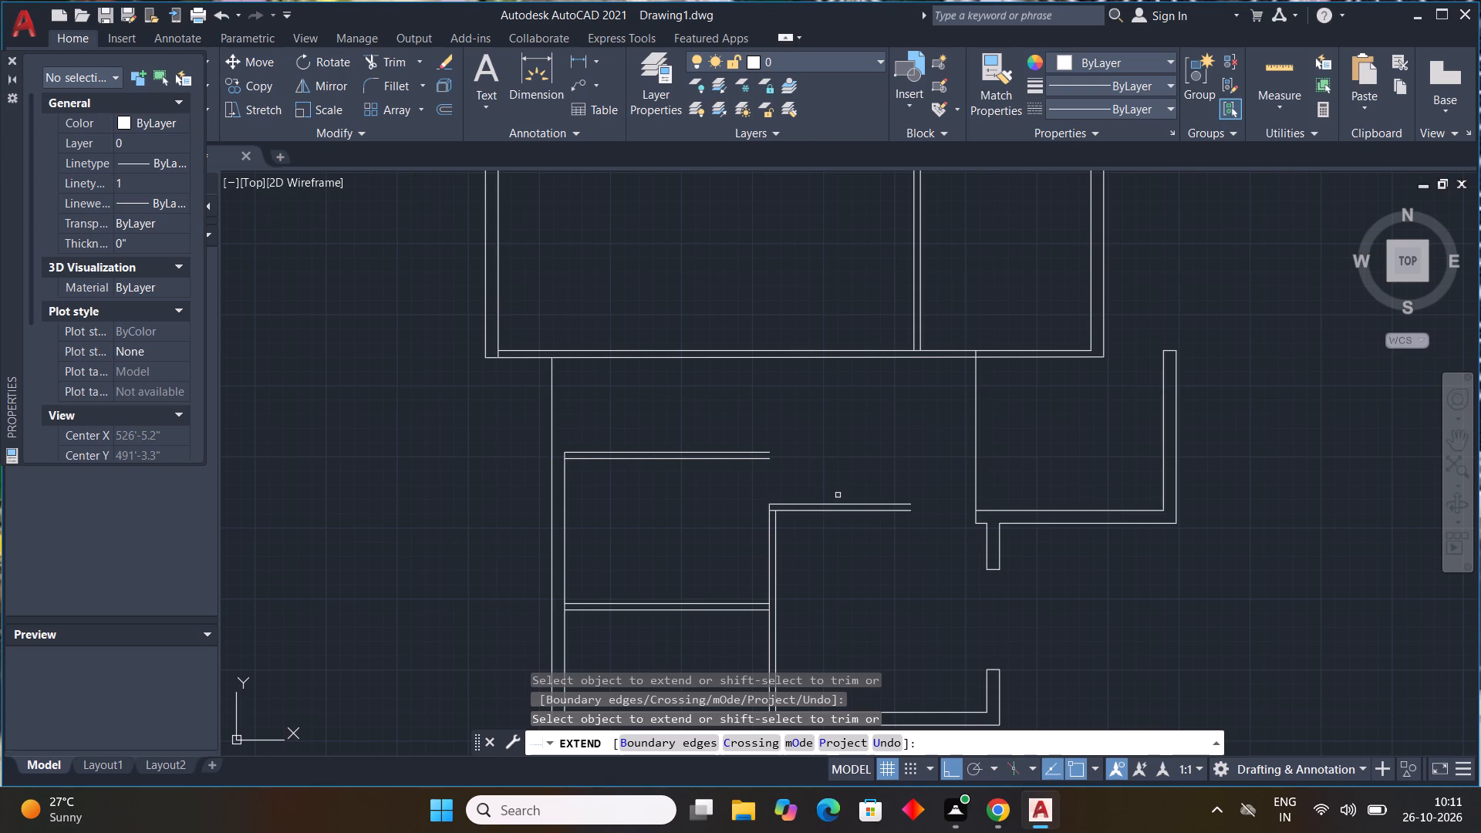
{"action": "scroll", "coordinate": [839, 497], "scroll_direction": "down", "scroll_amount": 3}
{"action": "middle_click_drag", "start_coordinate": [871, 535], "coordinate": [784, 486]}
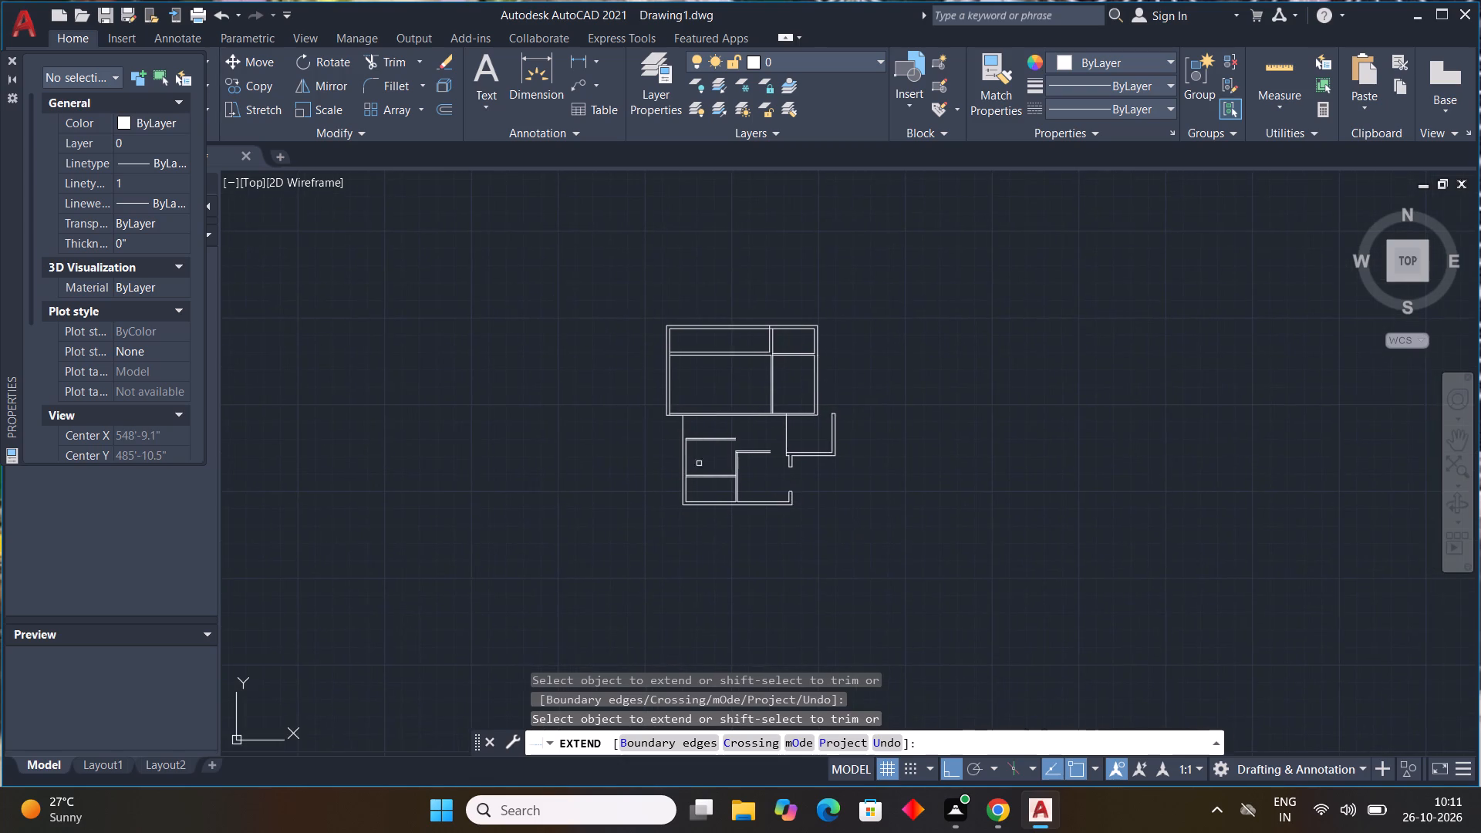
{"action": "scroll", "coordinate": [724, 437], "scroll_direction": "up", "scroll_amount": 1}
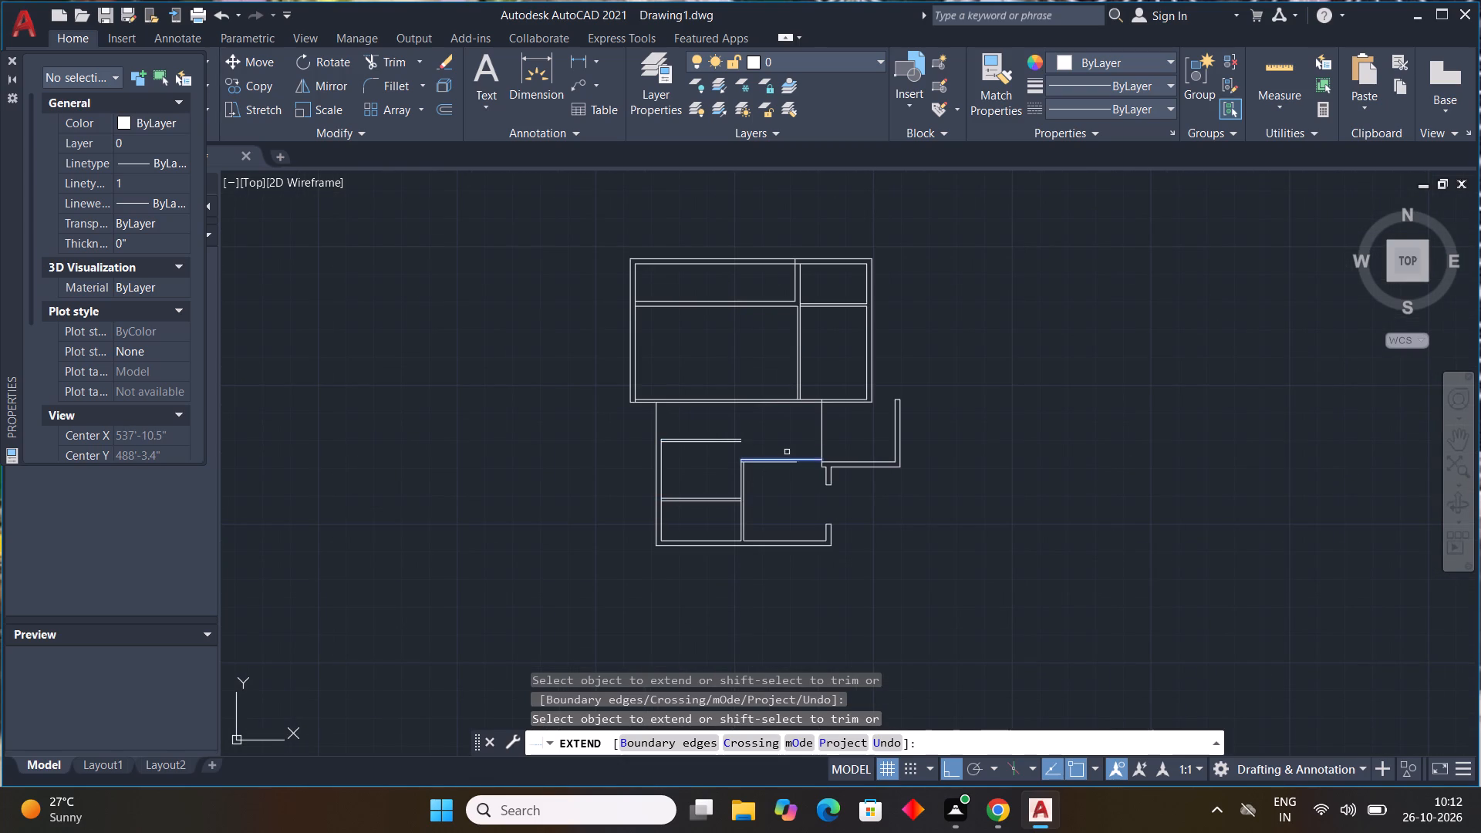
{"action": "key", "text": "Escape"}
{"action": "key", "text": "Escape"}
{"action": "key", "text": "Escape"}
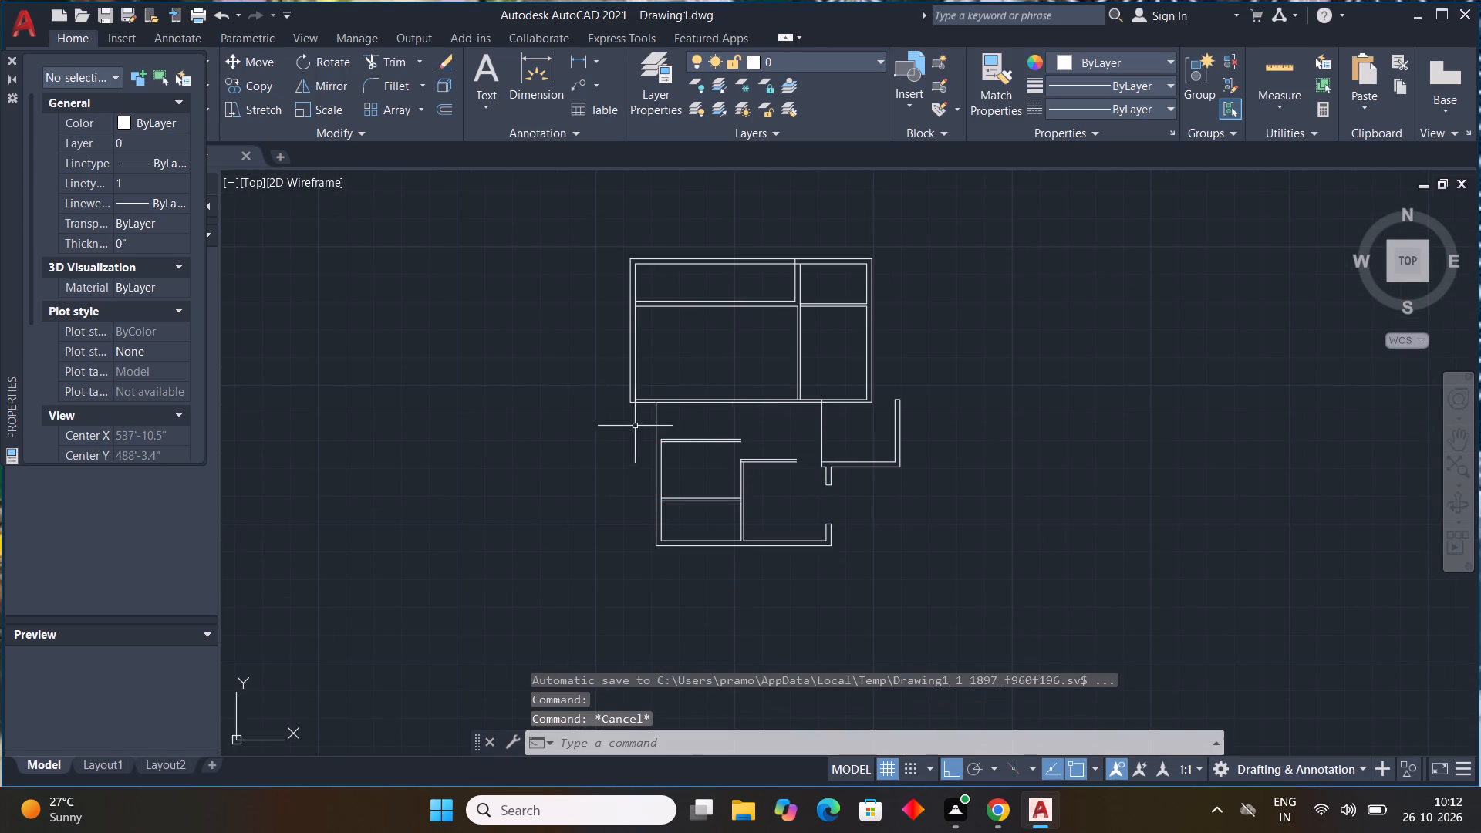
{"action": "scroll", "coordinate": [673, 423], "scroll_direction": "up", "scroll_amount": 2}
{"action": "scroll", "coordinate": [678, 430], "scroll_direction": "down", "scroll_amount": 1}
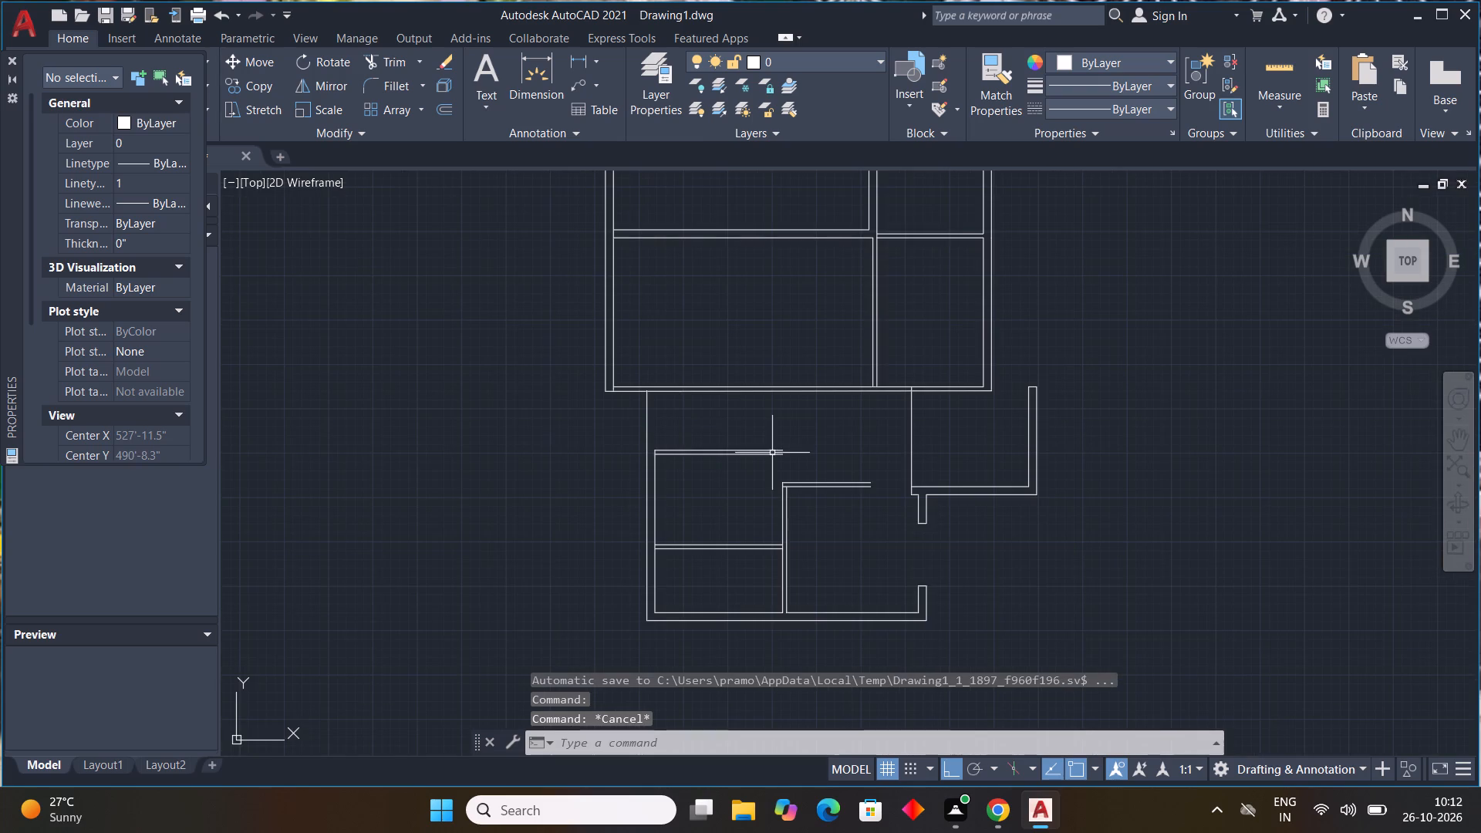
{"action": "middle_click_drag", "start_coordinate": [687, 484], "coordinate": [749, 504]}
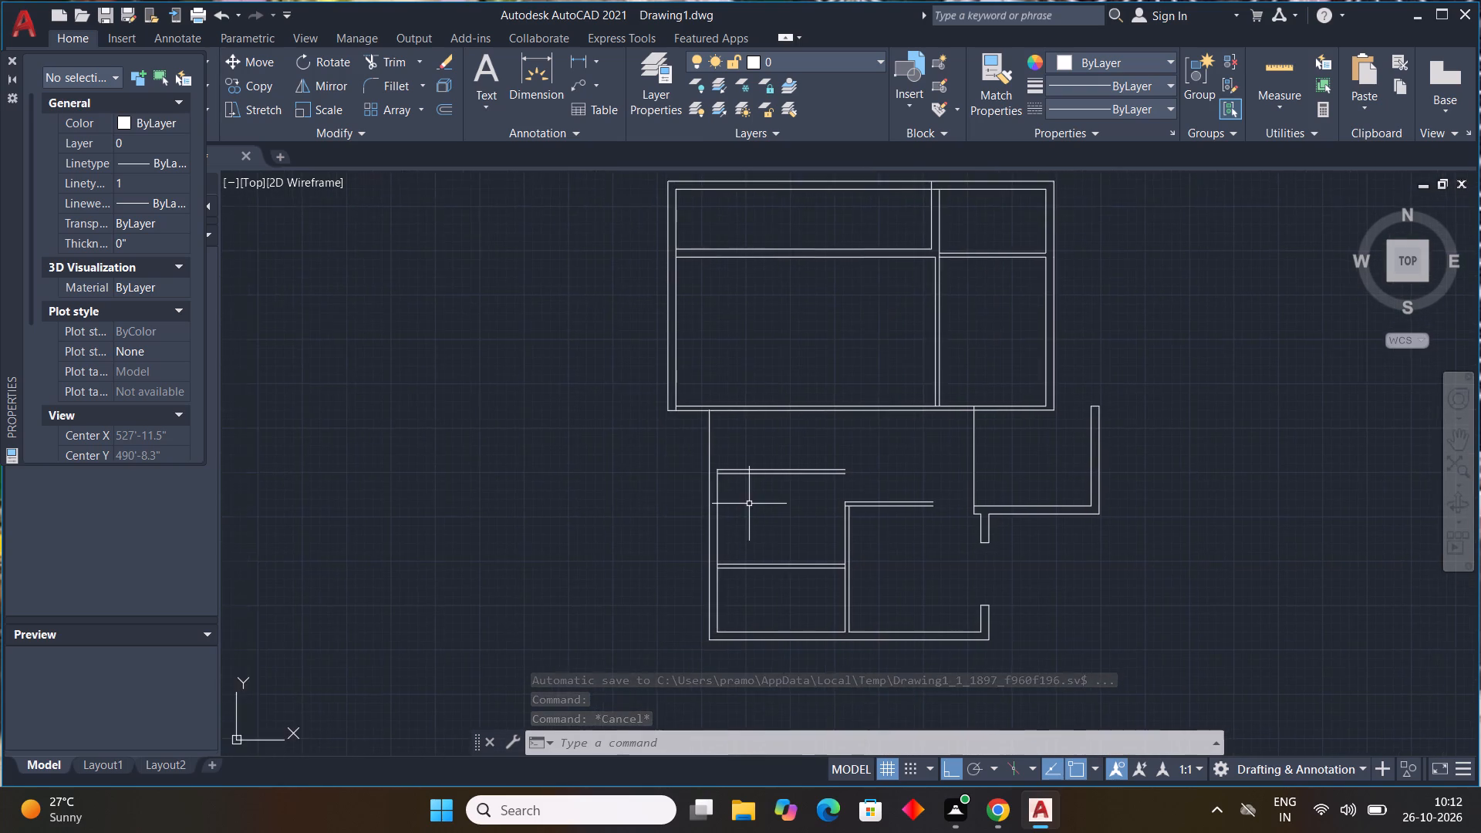
Trim the left wall's inner line between the two lines of the lower horizontal partition.
{"action": "scroll", "coordinate": [747, 504], "scroll_direction": "up", "scroll_amount": 3}
{"action": "scroll", "coordinate": [741, 503], "scroll_direction": "down", "scroll_amount": 2}
{"action": "middle_click_drag", "start_coordinate": [743, 503], "coordinate": [637, 477]}
{"action": "type", "text": "tr"}
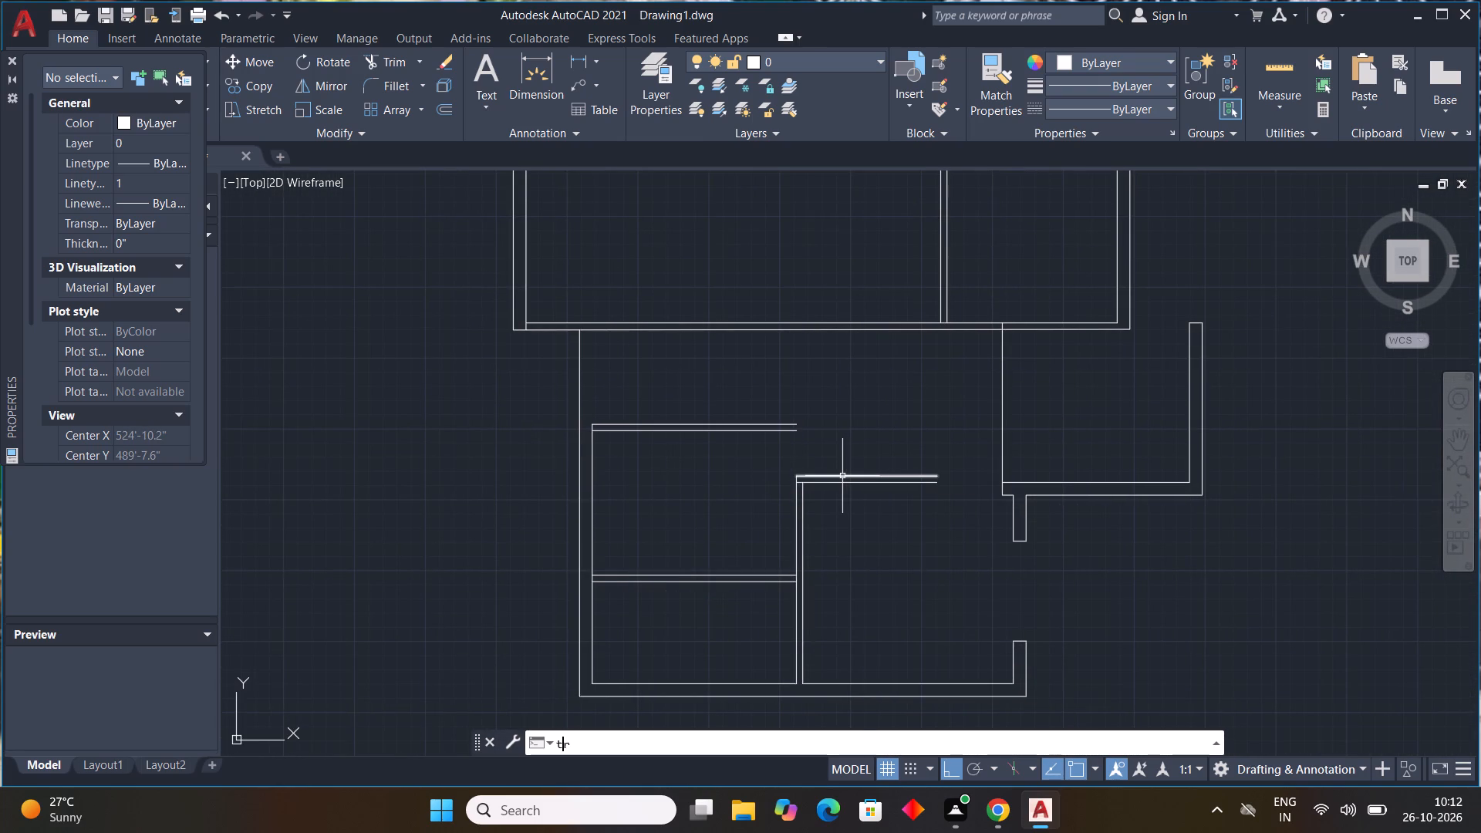
{"action": "key", "text": "space"}
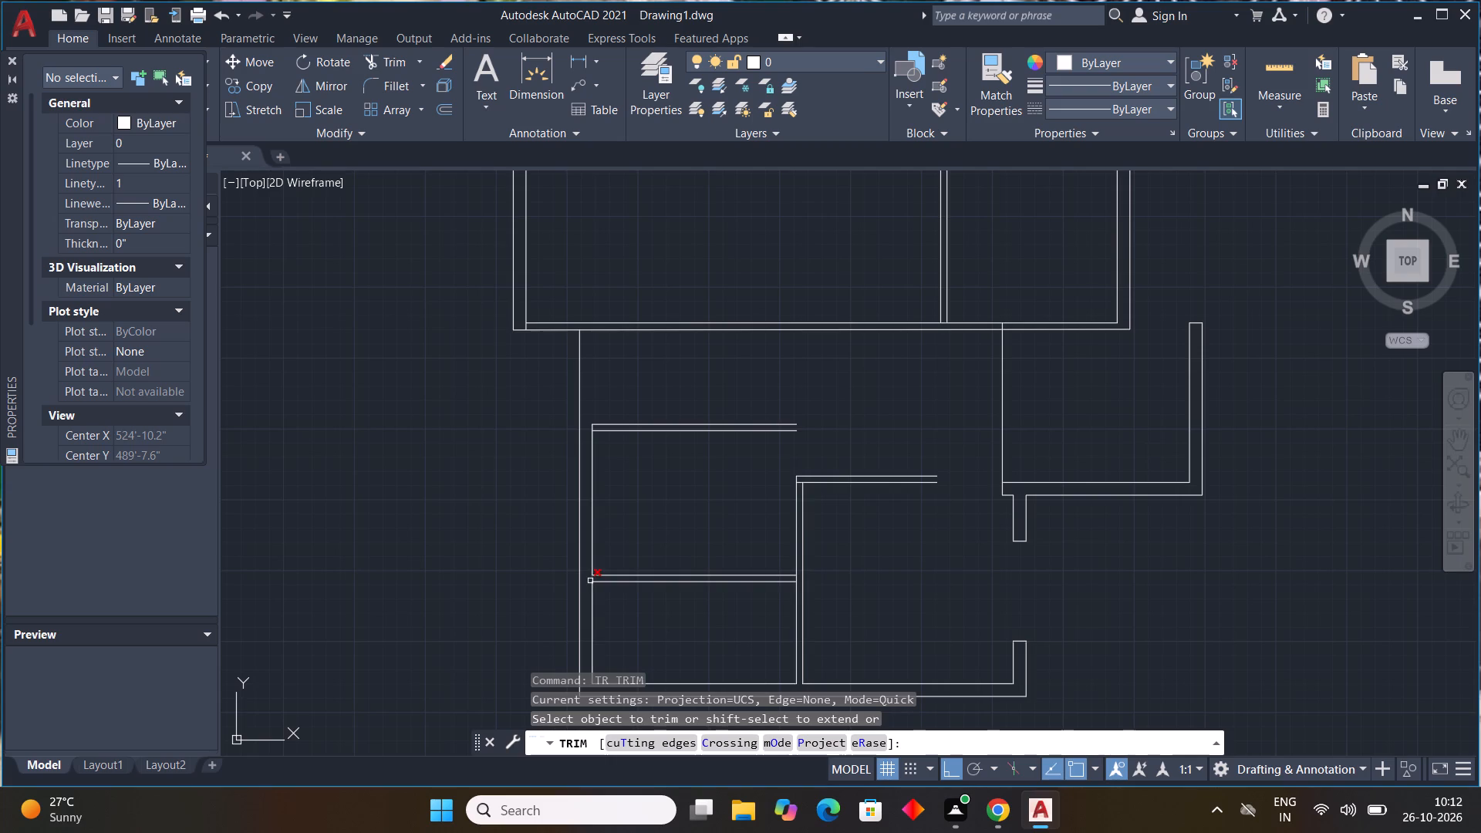
{"action": "left_click", "coordinate": [590, 580]}
{"action": "key", "text": "Escape"}
{"action": "key", "text": "Escape"}
{"action": "key", "text": "Escape"}
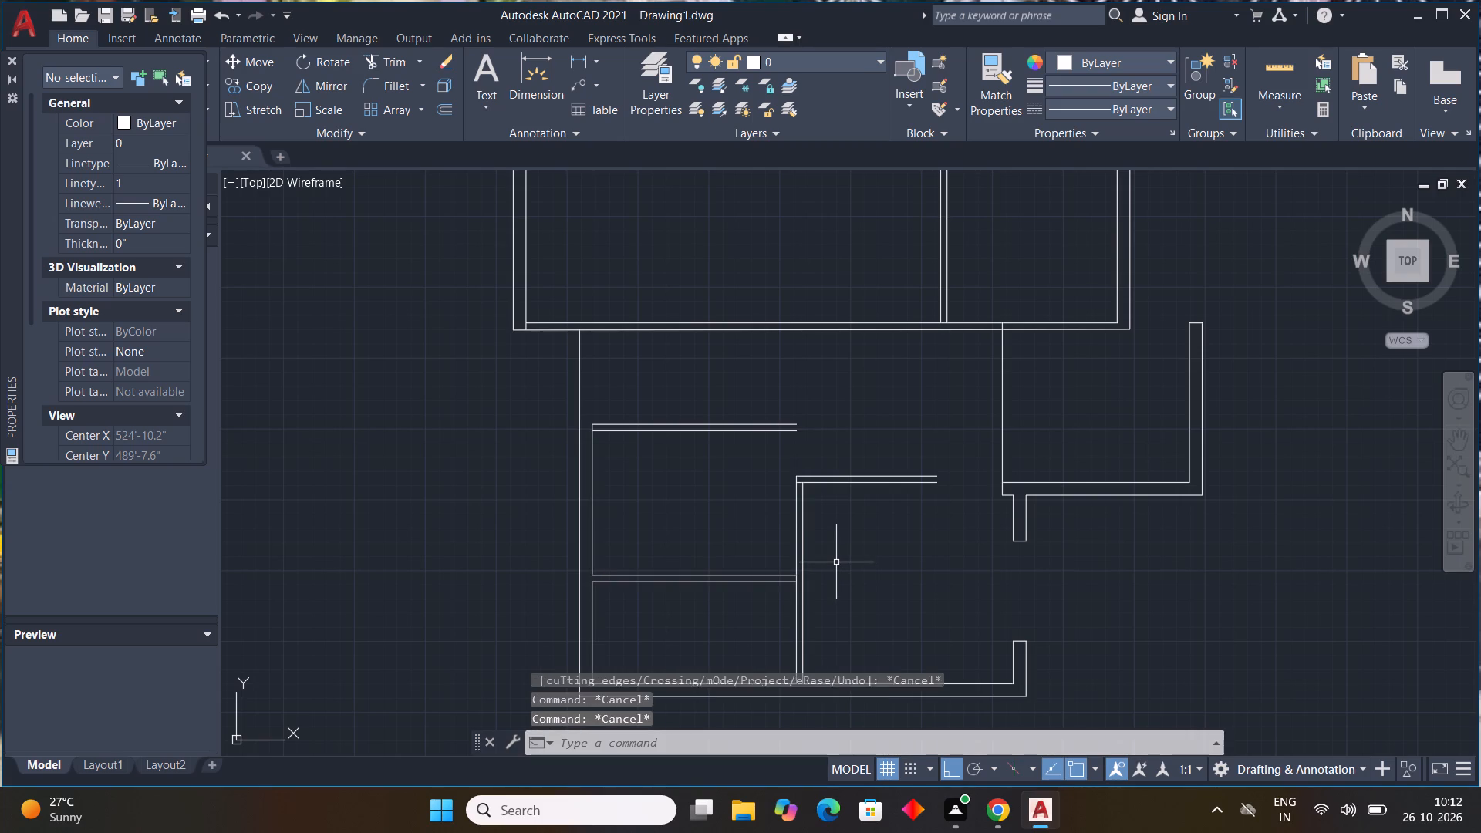
{"action": "key", "text": "Escape"}
{"action": "key", "text": "Escape"}
Offset the left wall's inner line 8' to the right, inside the room above the lower horizontal partition.
{"action": "type", "text": "off"}
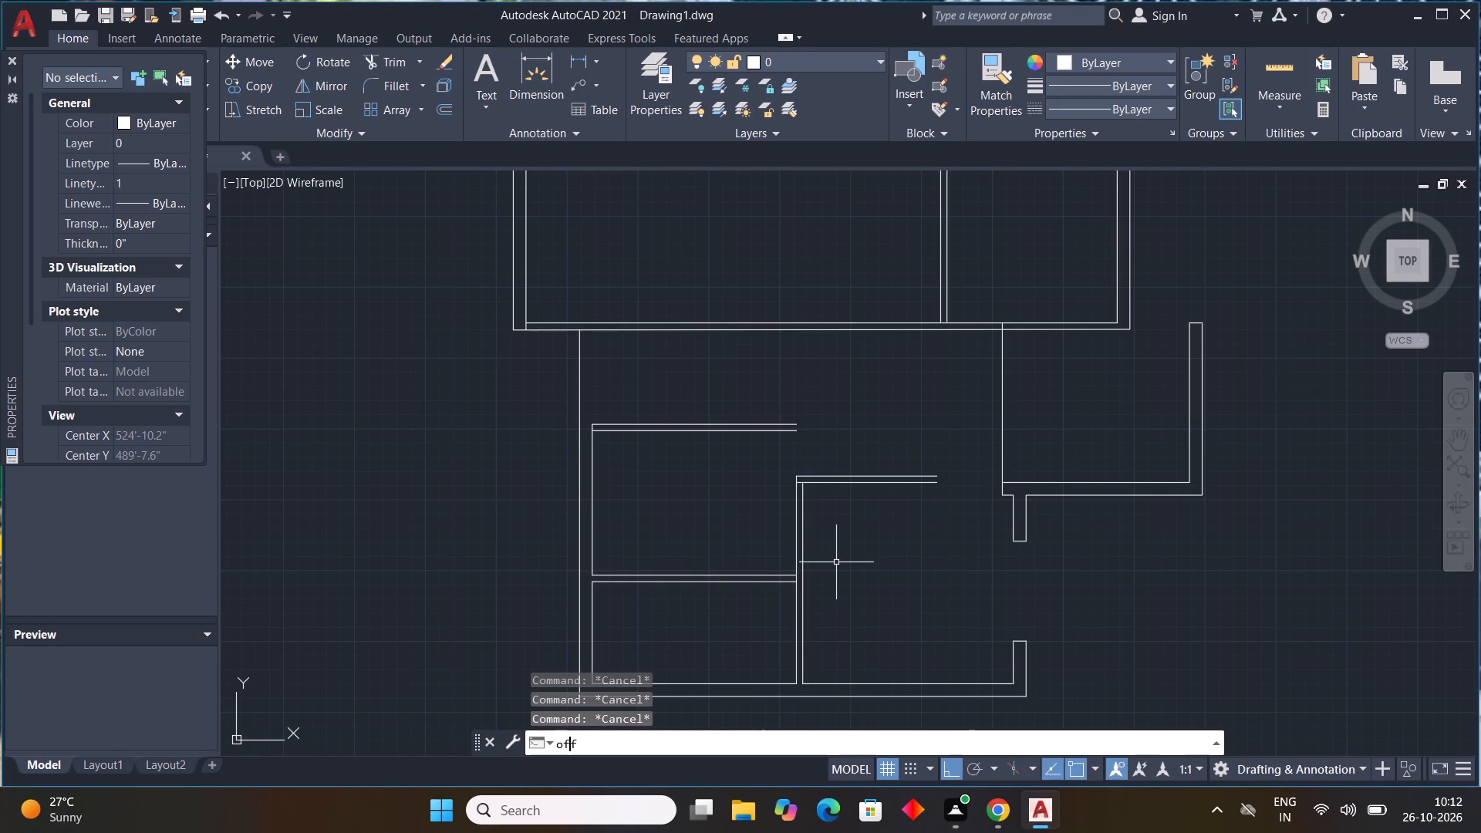
{"action": "key", "text": "space"}
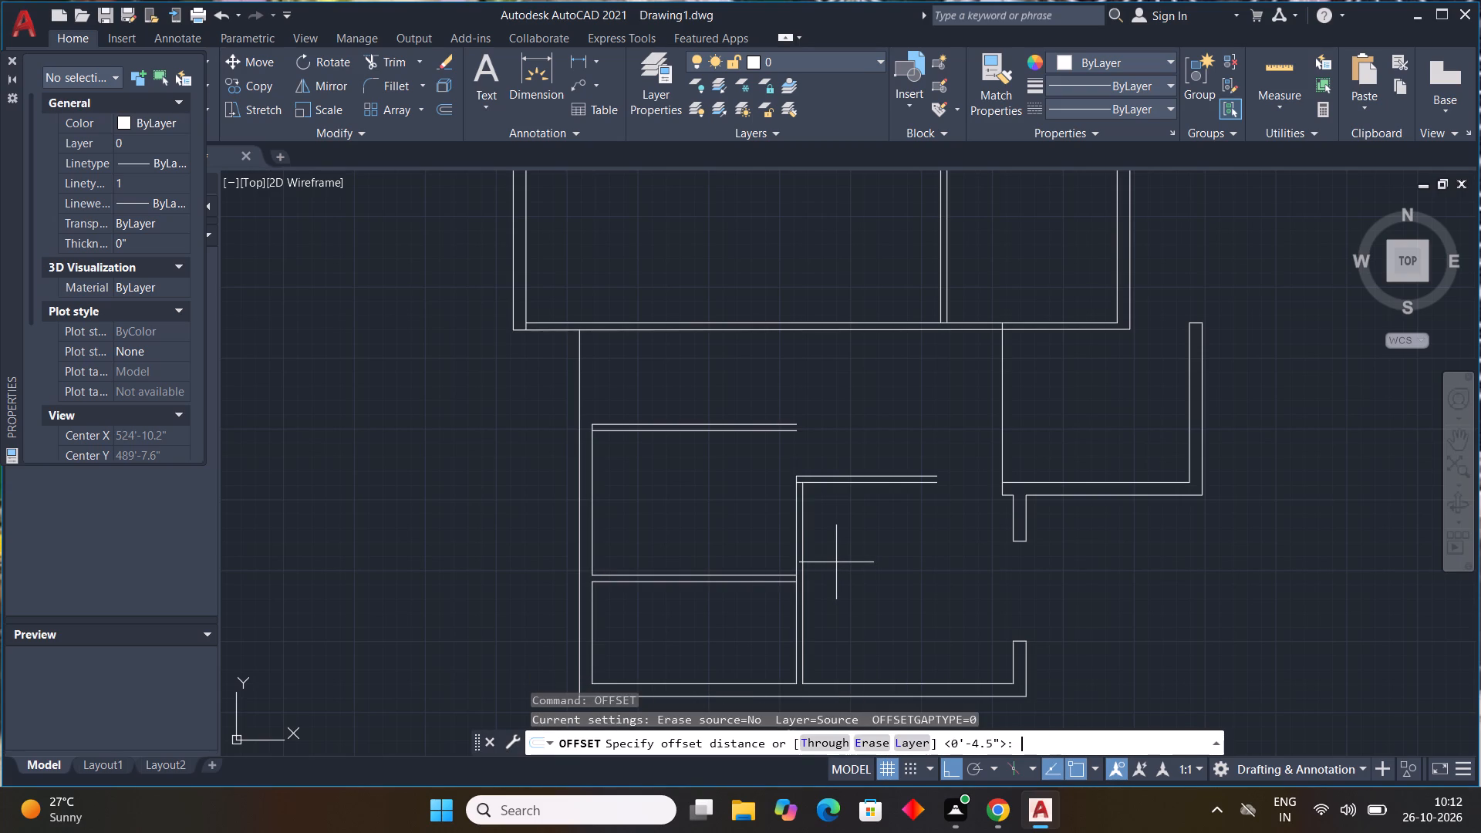
{"action": "type", "text": "8'"}
{"action": "key", "text": "Return"}
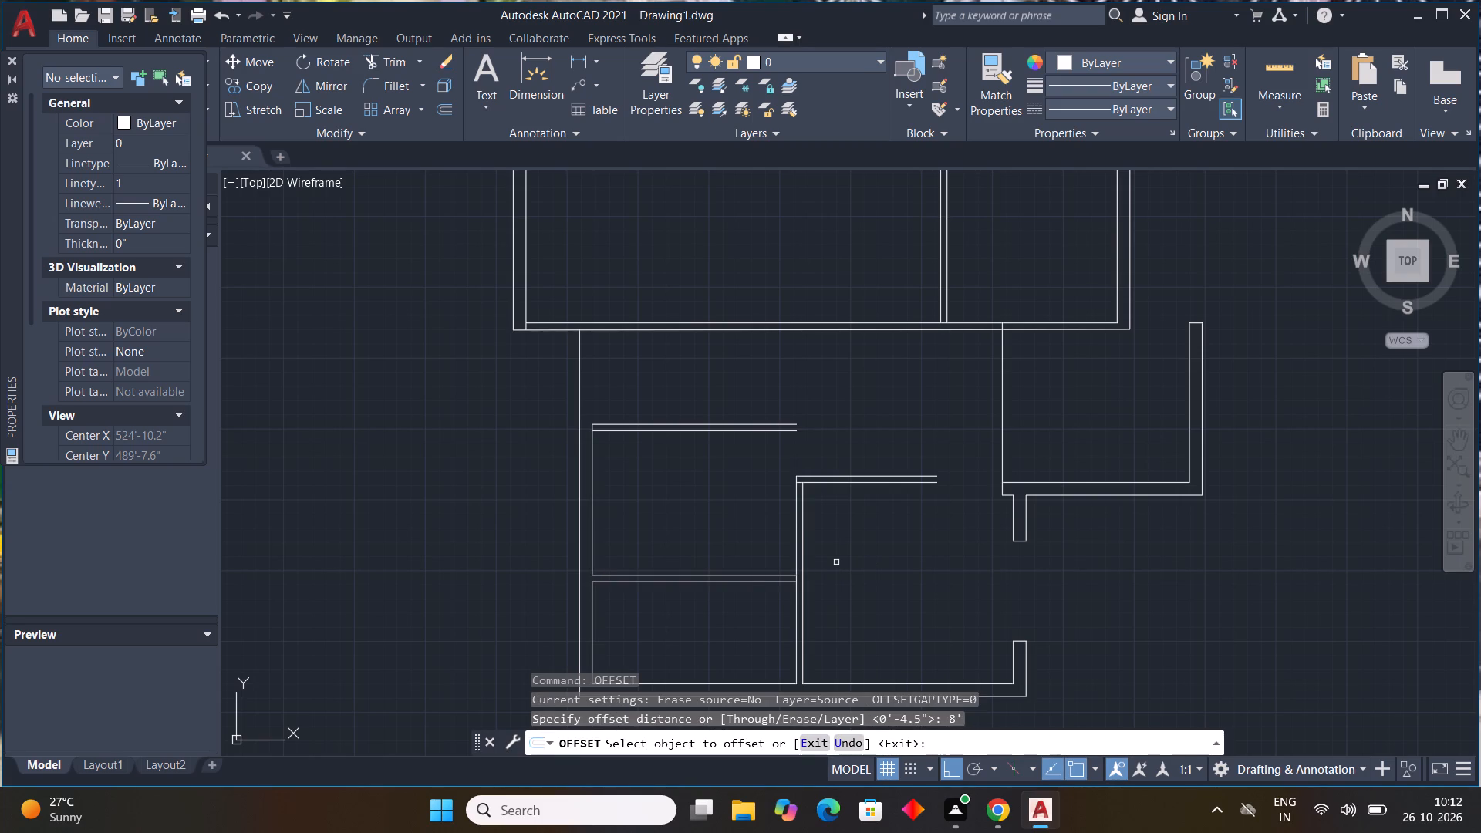
{"action": "left_click", "coordinate": [593, 468]}
{"action": "left_click", "coordinate": [656, 473]}
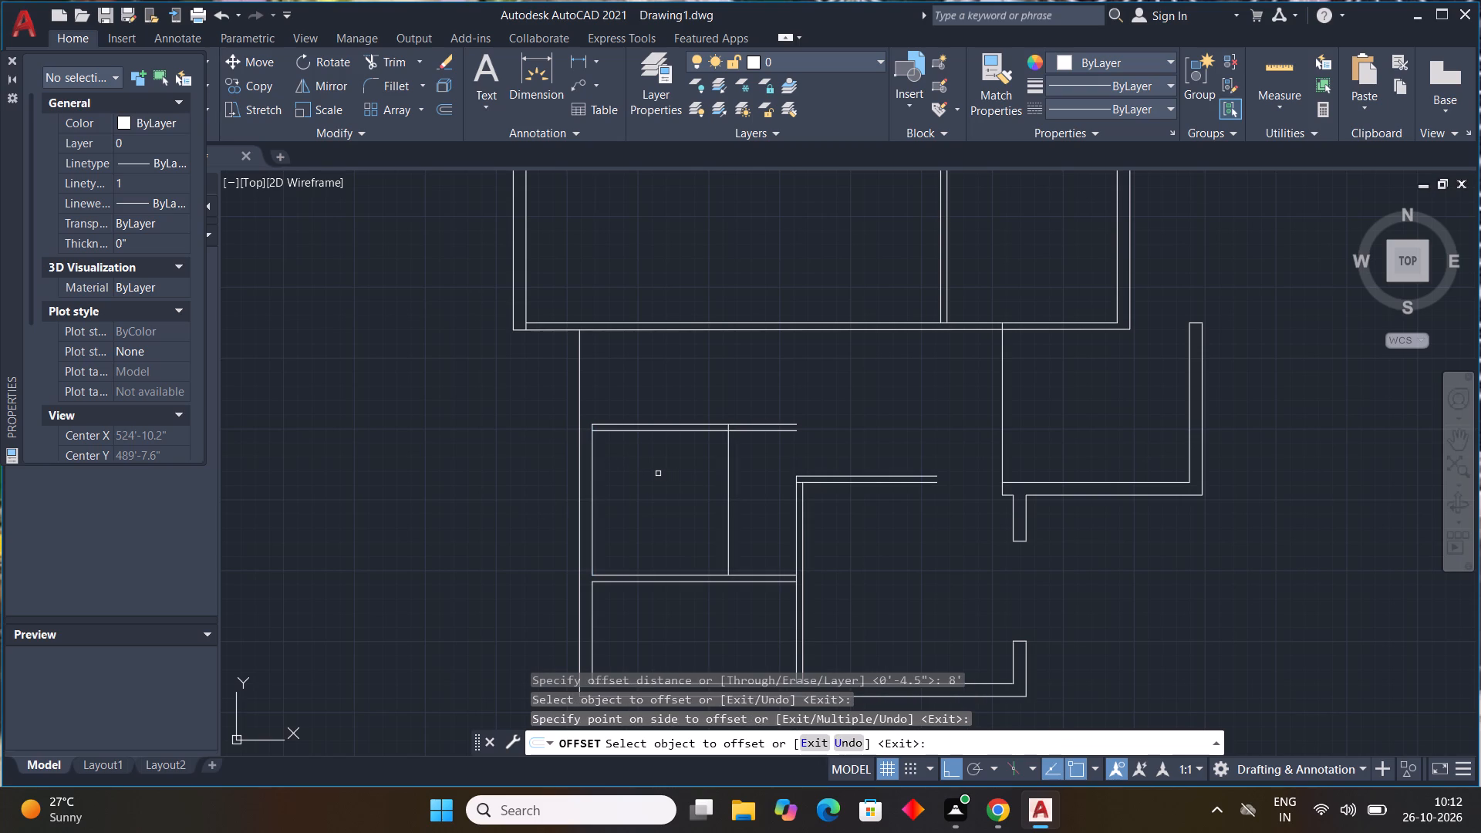
{"action": "key", "text": "Escape"}
Offset the new vertical line 4.5" to the right to form a partition.
{"action": "key", "text": "space"}
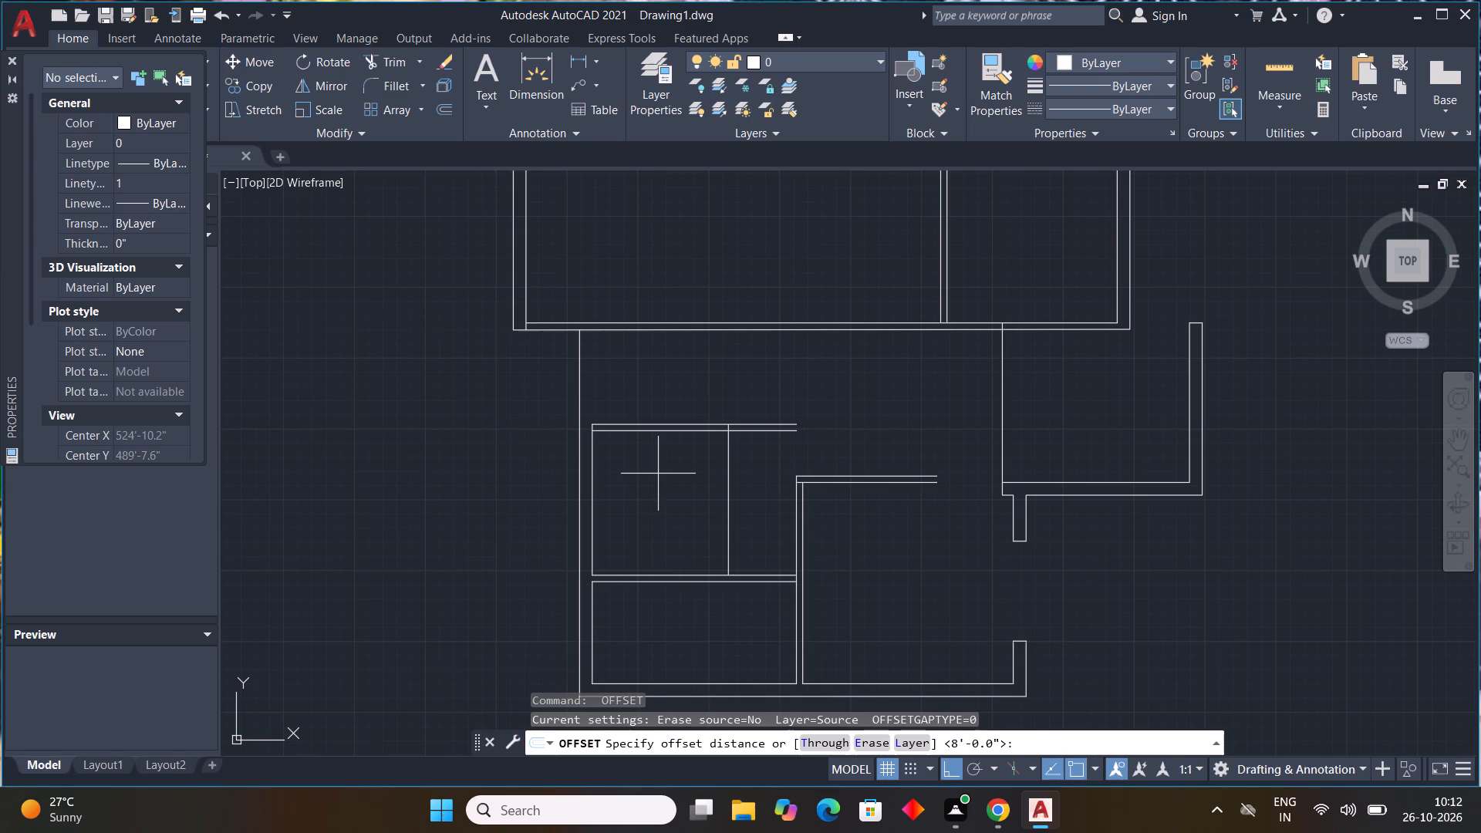
{"action": "type", "text": "4.5\""}
{"action": "key", "text": "Return"}
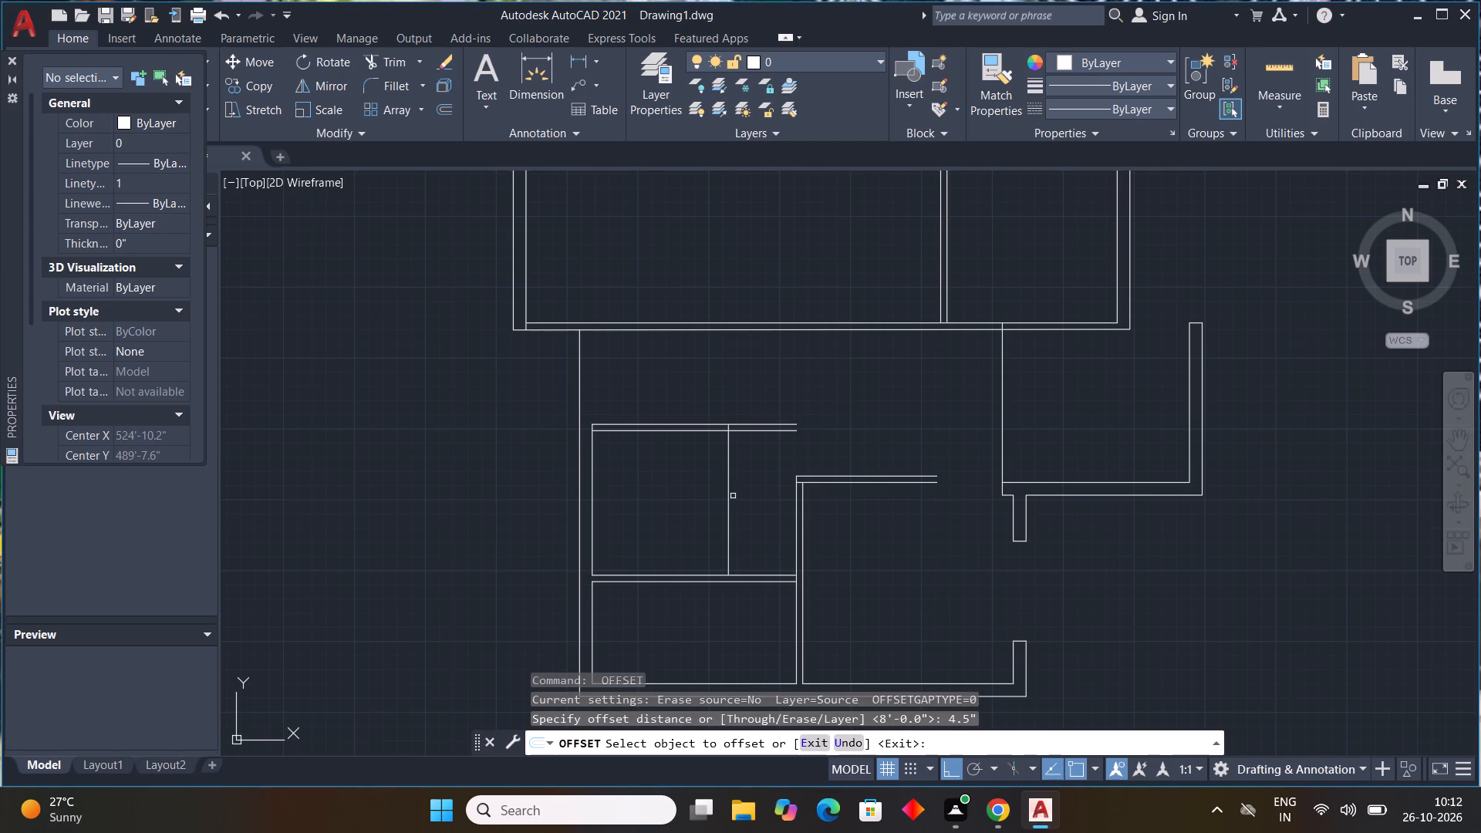
{"action": "left_click_drag", "start_coordinate": [729, 495], "coordinate": [741, 501]}
{"action": "left_click", "coordinate": [752, 504]}
{"action": "key", "text": "Escape"}
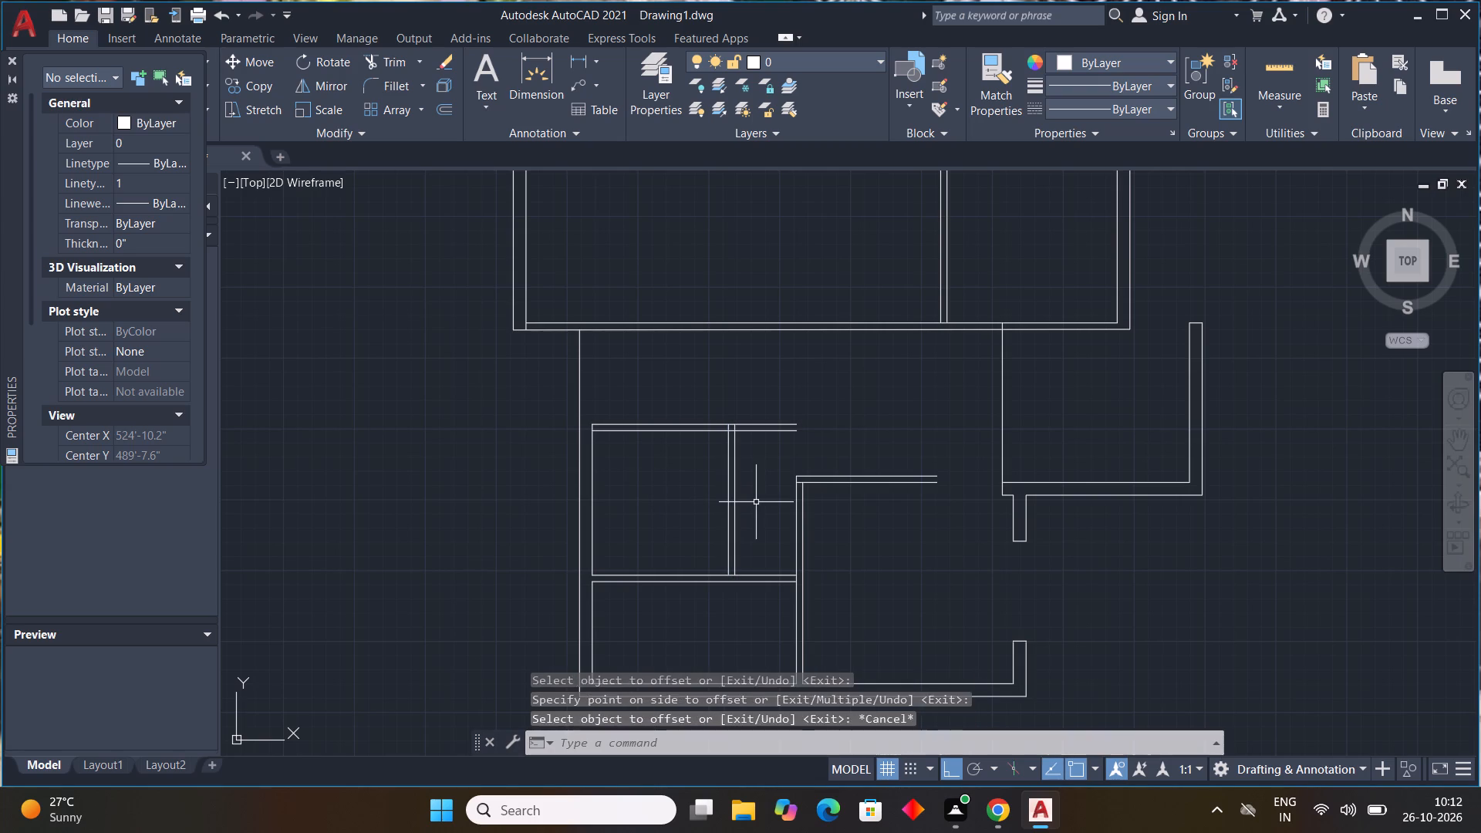
{"action": "key", "text": "Escape"}
{"action": "key", "text": "Escape"}
{"action": "key", "text": "Escape"}
{"action": "key", "text": "Escape"}
{"action": "key", "text": "Escape"}
Trim both lines of the upper horizontal partition where they run past the new vertical partition.
{"action": "type", "text": "tr"}
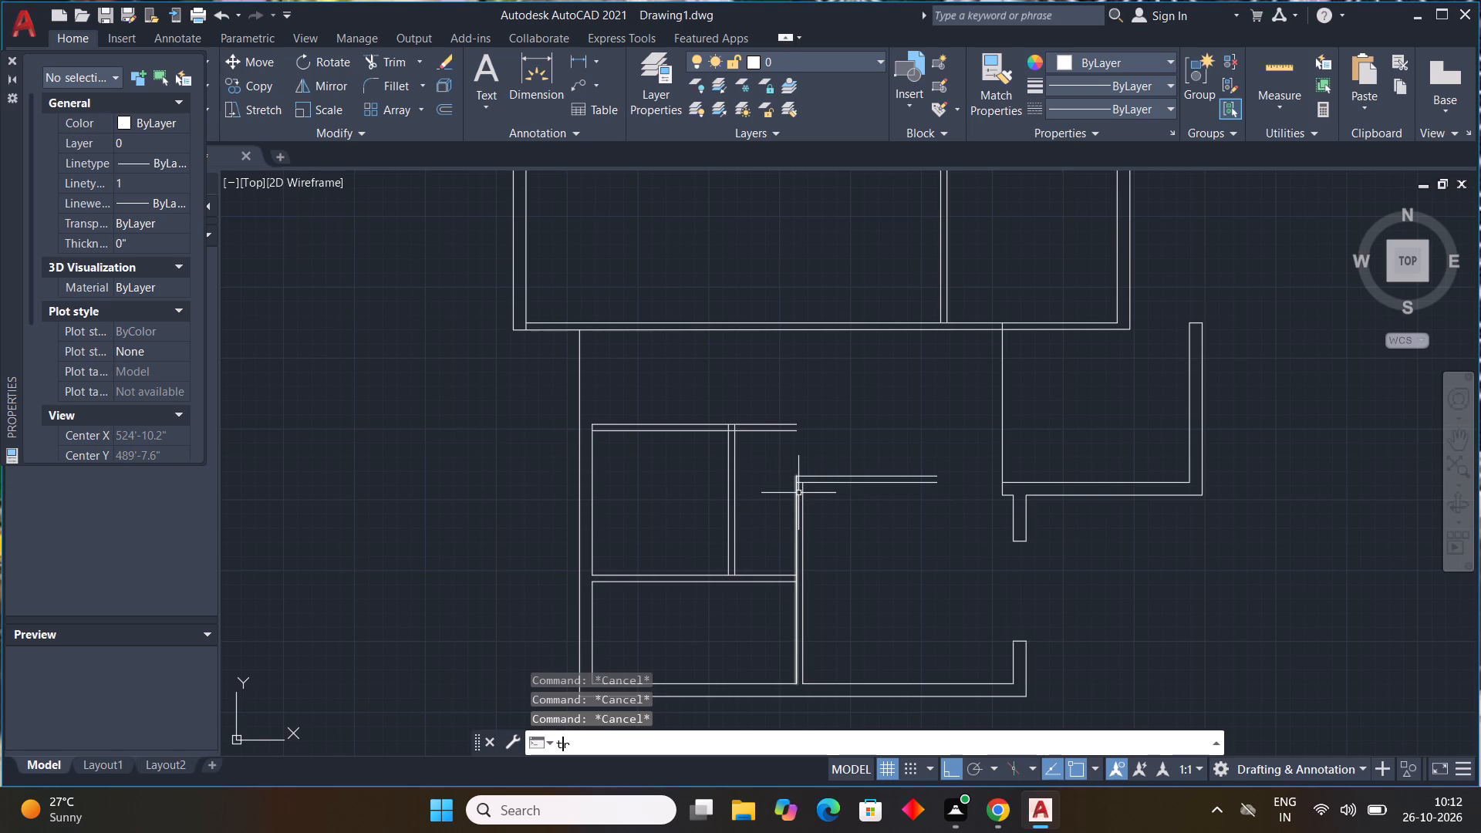
{"action": "key", "text": "space"}
{"action": "left_click_drag", "start_coordinate": [777, 406], "coordinate": [761, 477]}
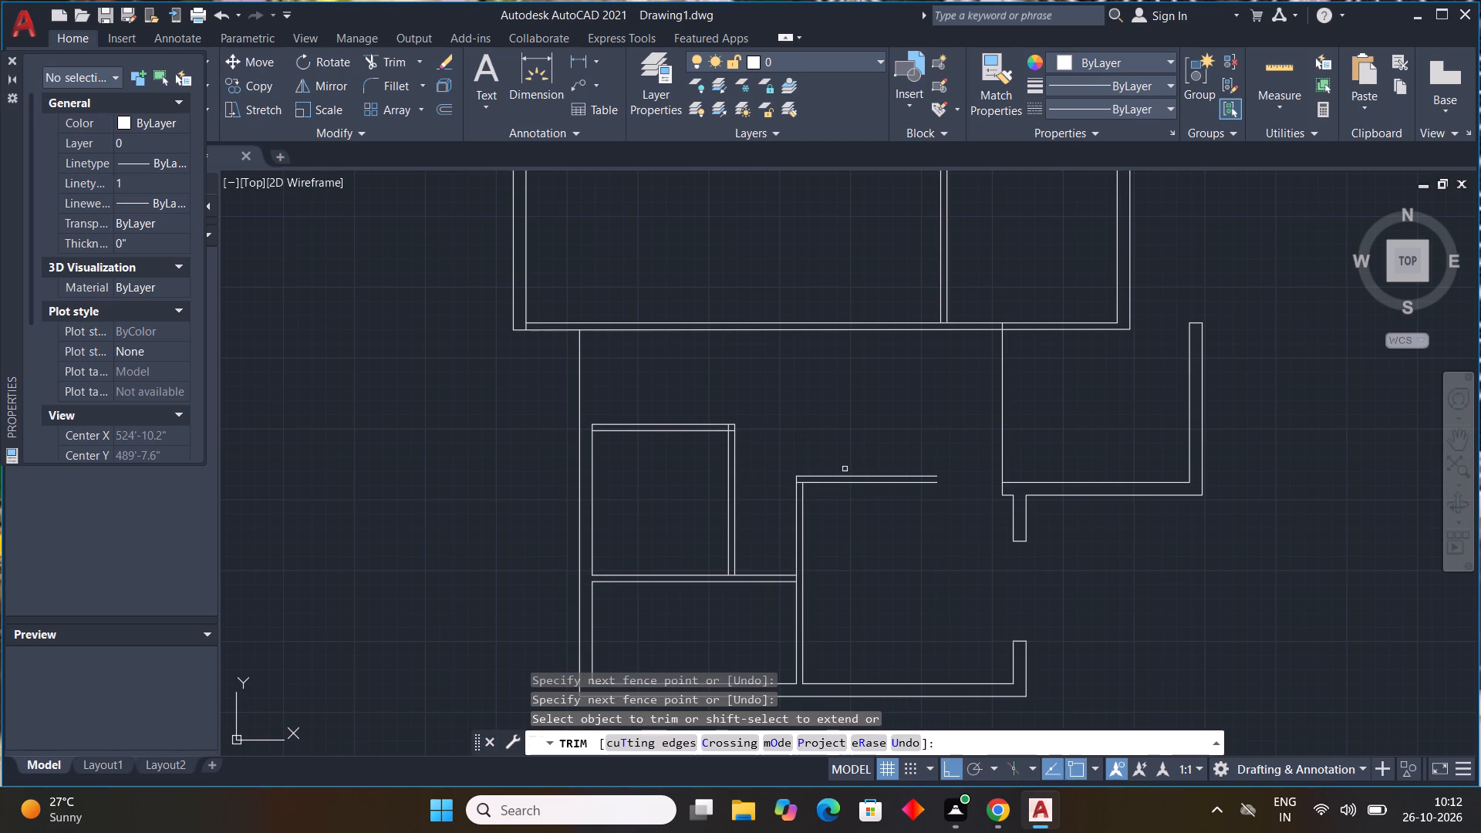
Trim the overlapping line ends inside the stub partition's corner and the 8' room's upper-right corner.
{"action": "scroll", "coordinate": [846, 481], "scroll_direction": "up", "scroll_amount": 2}
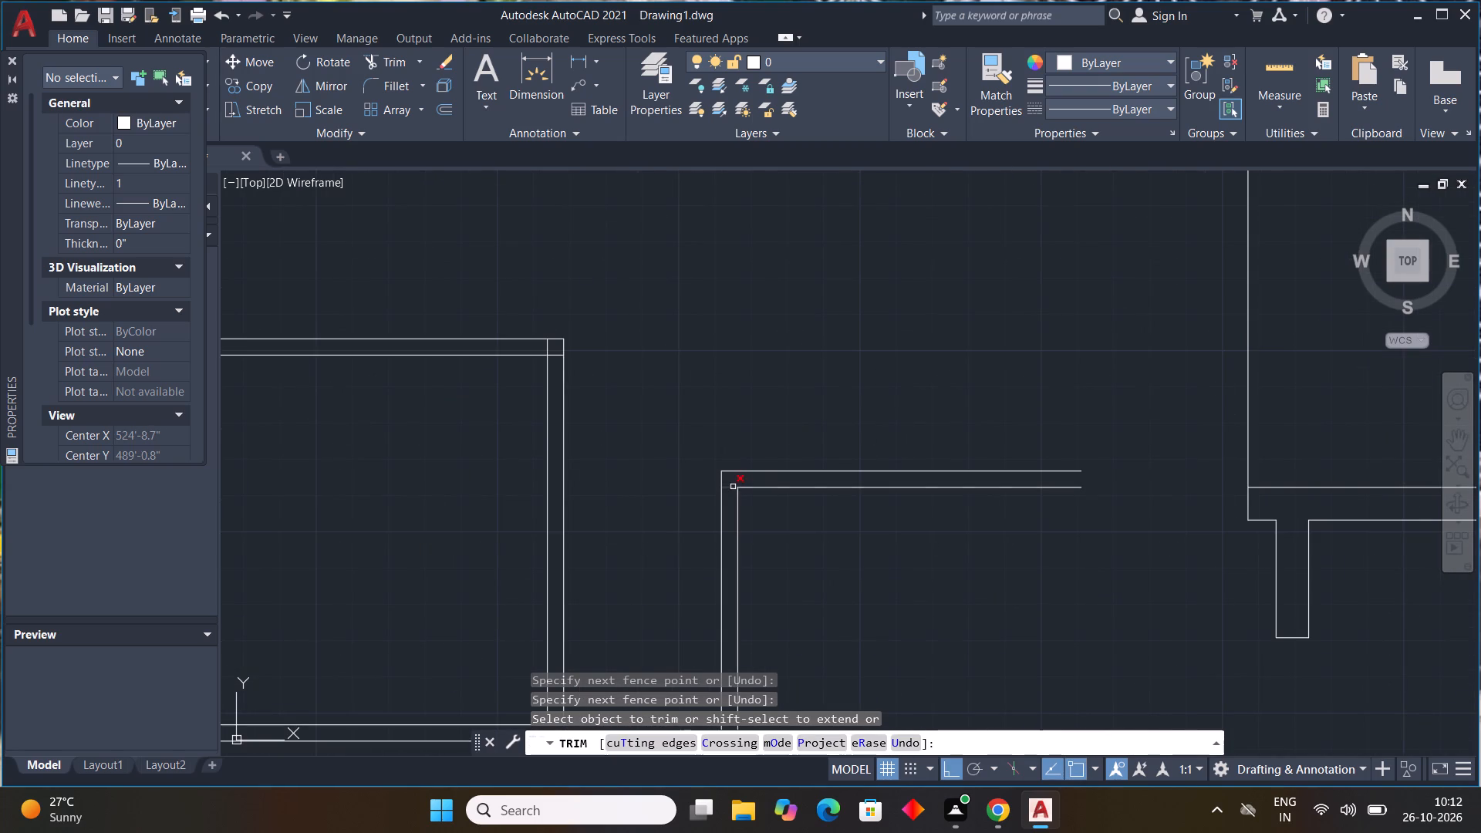
{"action": "left_click", "coordinate": [733, 487]}
{"action": "scroll", "coordinate": [898, 528], "scroll_direction": "down", "scroll_amount": 3}
{"action": "scroll", "coordinate": [974, 626], "scroll_direction": "down", "scroll_amount": 1}
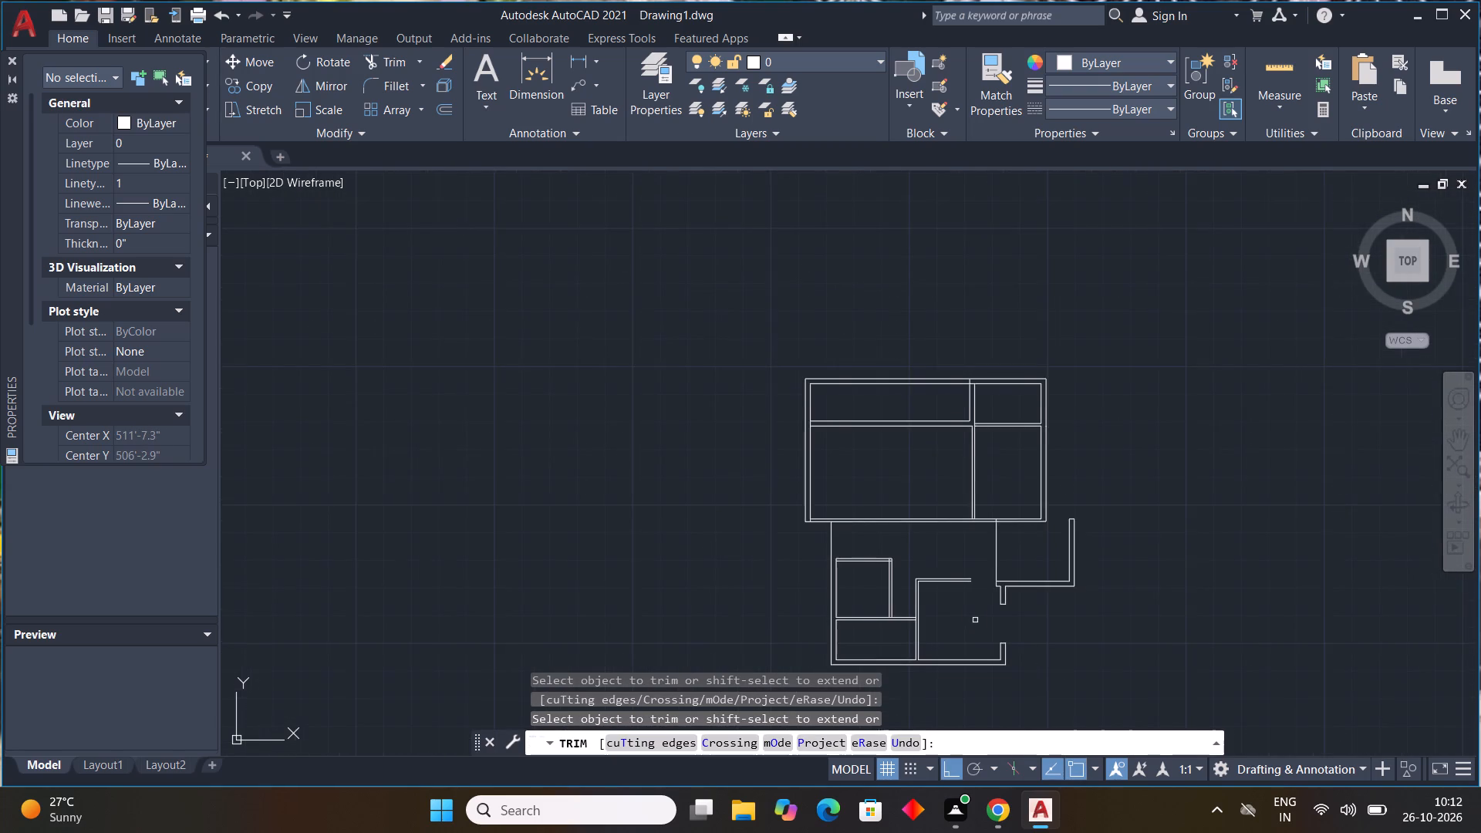
{"action": "middle_click_drag", "start_coordinate": [977, 619], "coordinate": [1002, 558]}
{"action": "scroll", "coordinate": [890, 493], "scroll_direction": "up", "scroll_amount": 4}
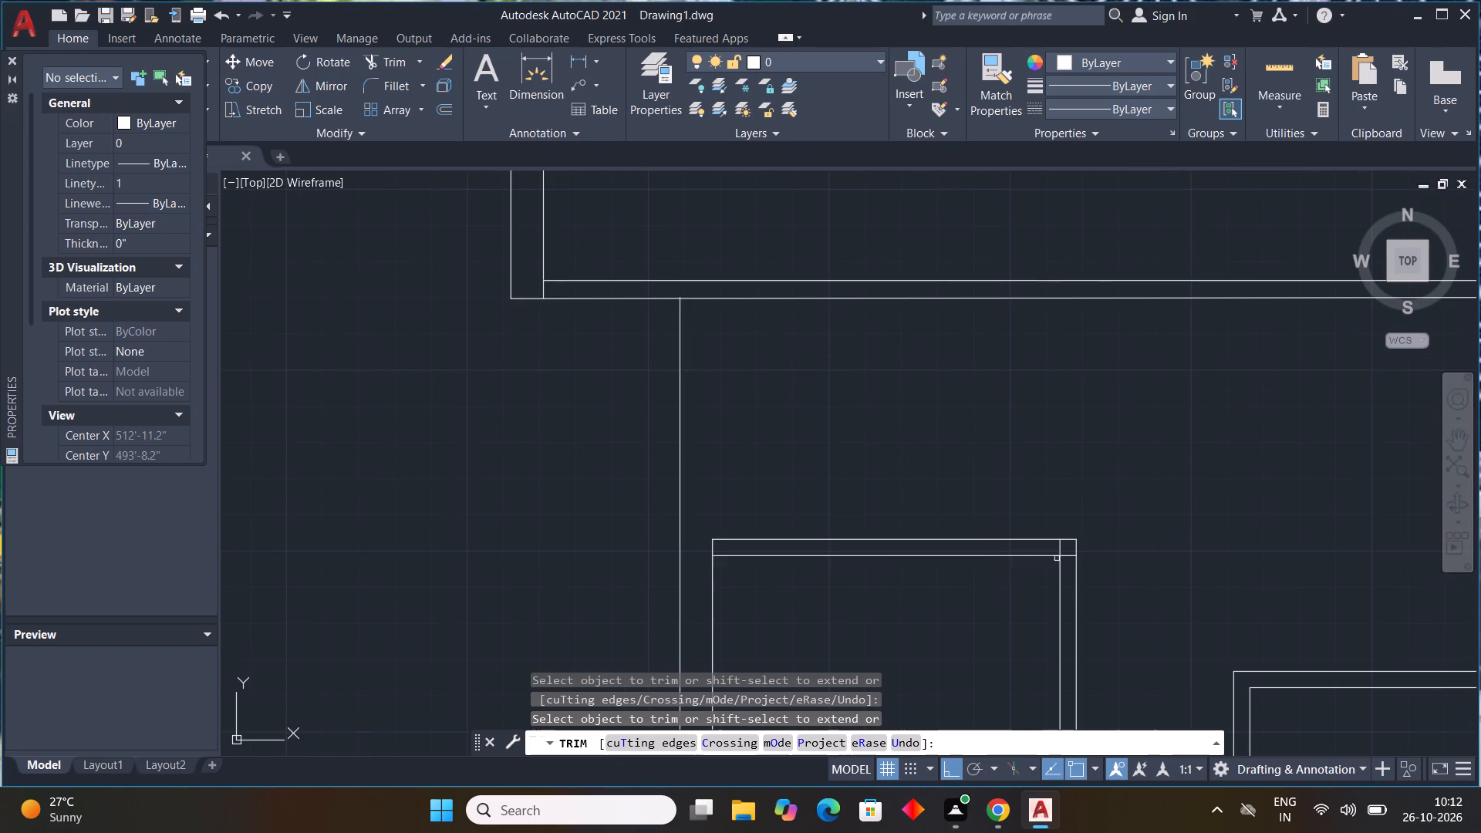
{"action": "scroll", "coordinate": [1057, 558], "scroll_direction": "up", "scroll_amount": 4}
{"action": "left_click_drag", "start_coordinate": [1088, 555], "coordinate": [1033, 512]}
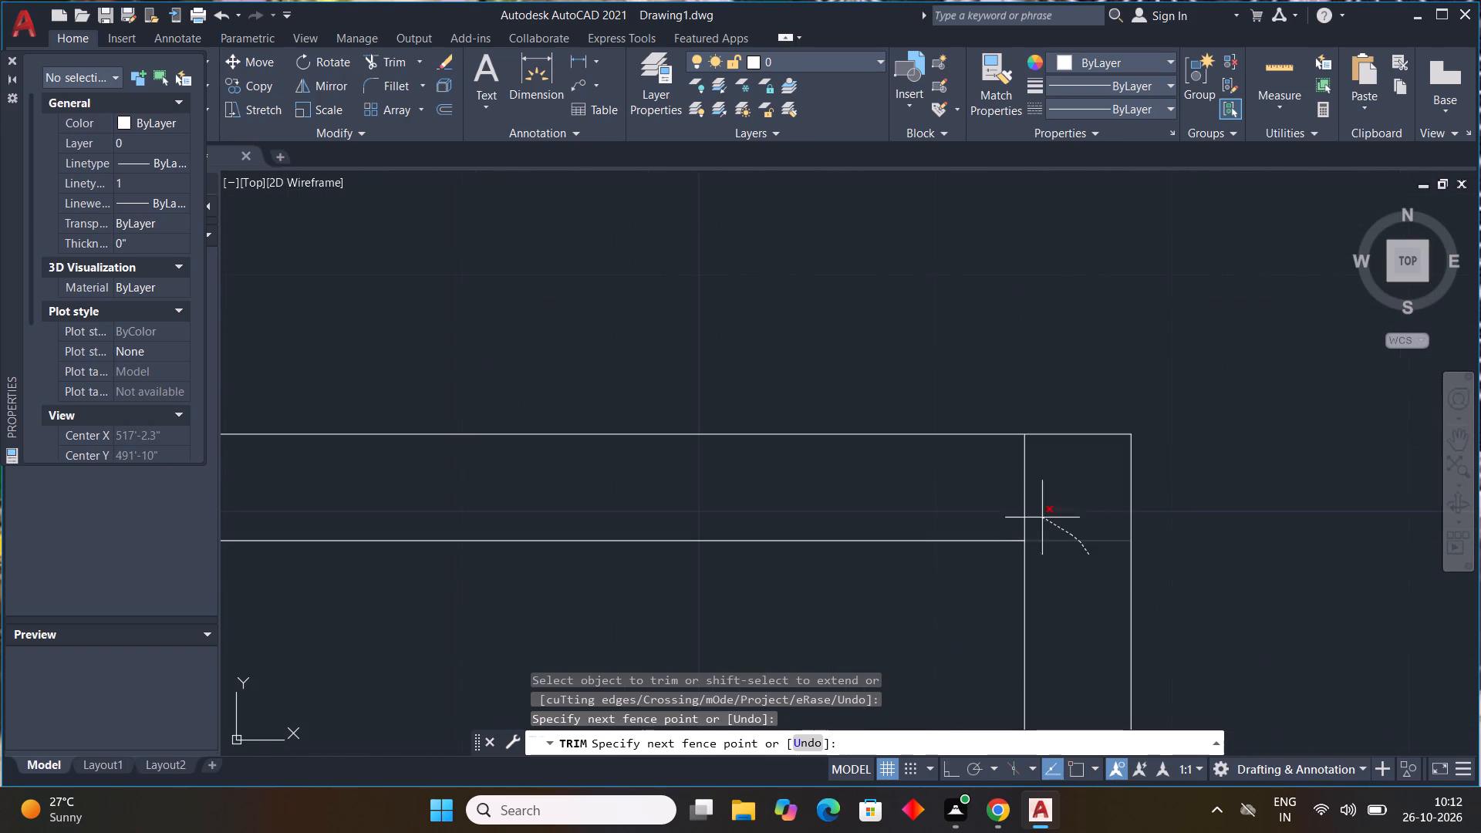
{"action": "left_click_drag", "start_coordinate": [1033, 512], "coordinate": [994, 500]}
{"action": "scroll", "coordinate": [1042, 519], "scroll_direction": "down", "scroll_amount": 4}
{"action": "scroll", "coordinate": [1097, 564], "scroll_direction": "down", "scroll_amount": 3}
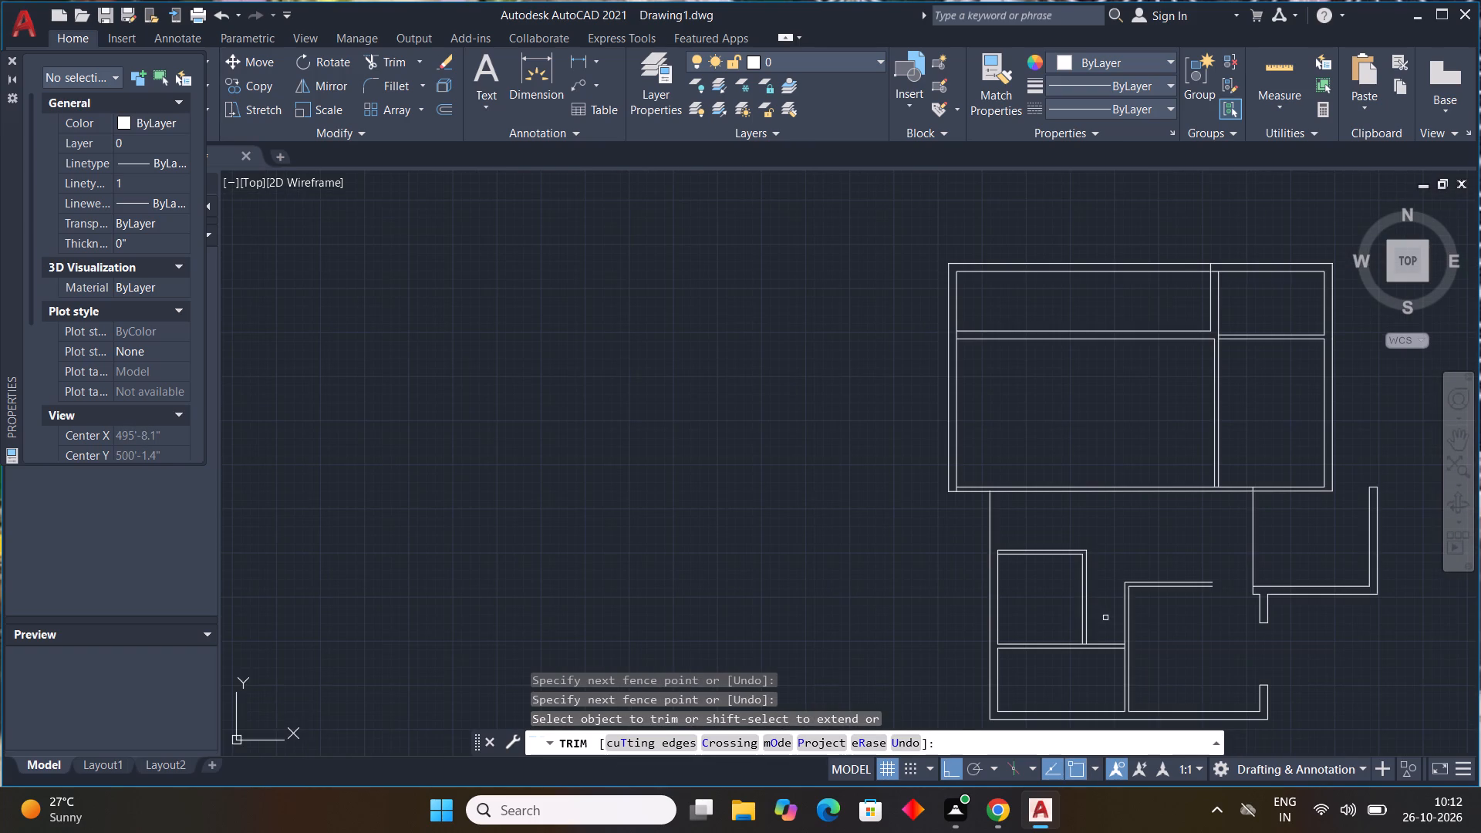
{"action": "middle_click_drag", "start_coordinate": [1110, 616], "coordinate": [988, 511]}
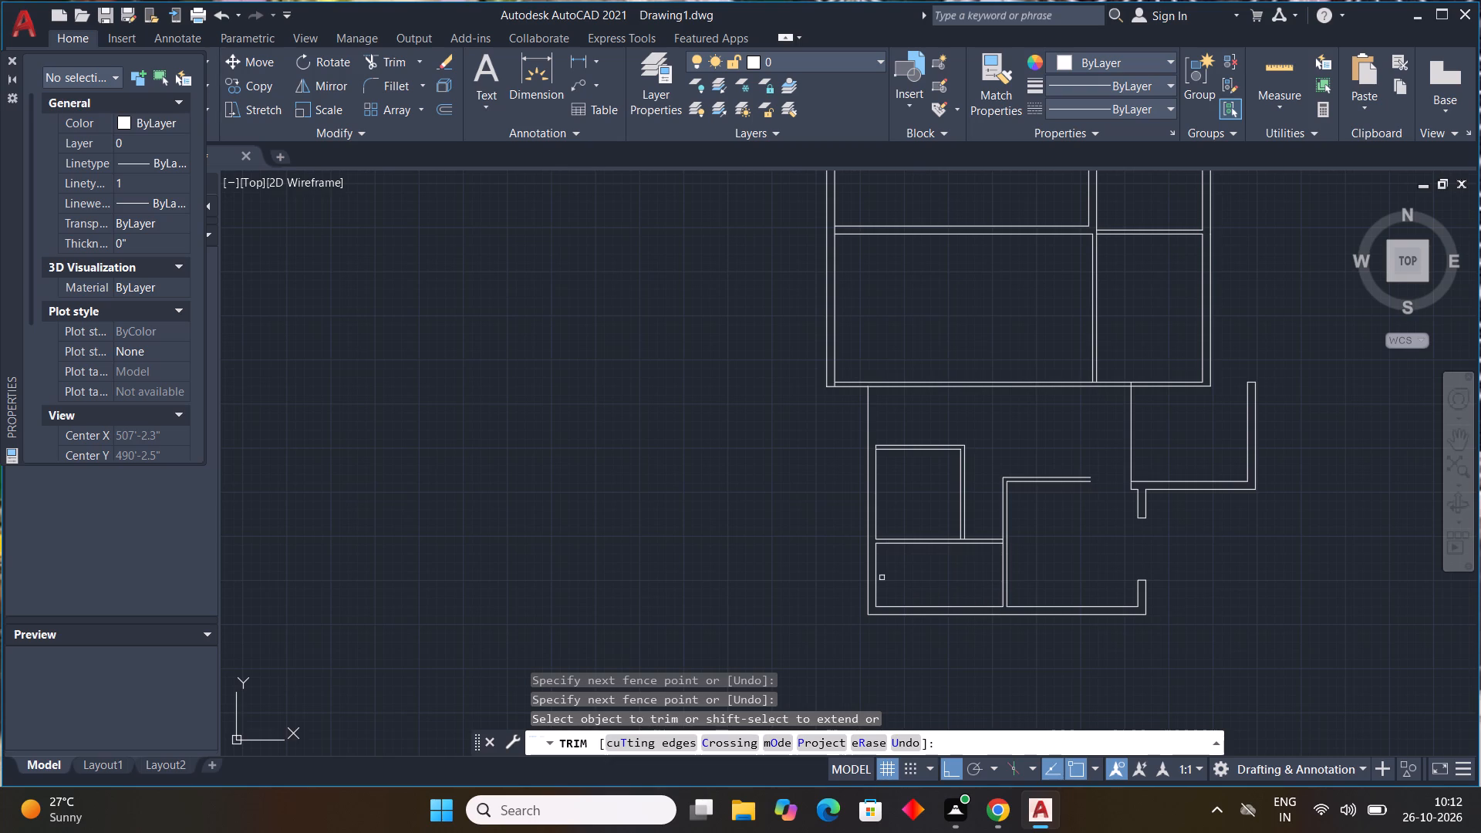
{"action": "key", "text": "Escape"}
{"action": "key", "text": "Escape"}
{"action": "key", "text": "Escape"}
{"action": "key", "text": "Escape"}
{"action": "key", "text": "Escape"}
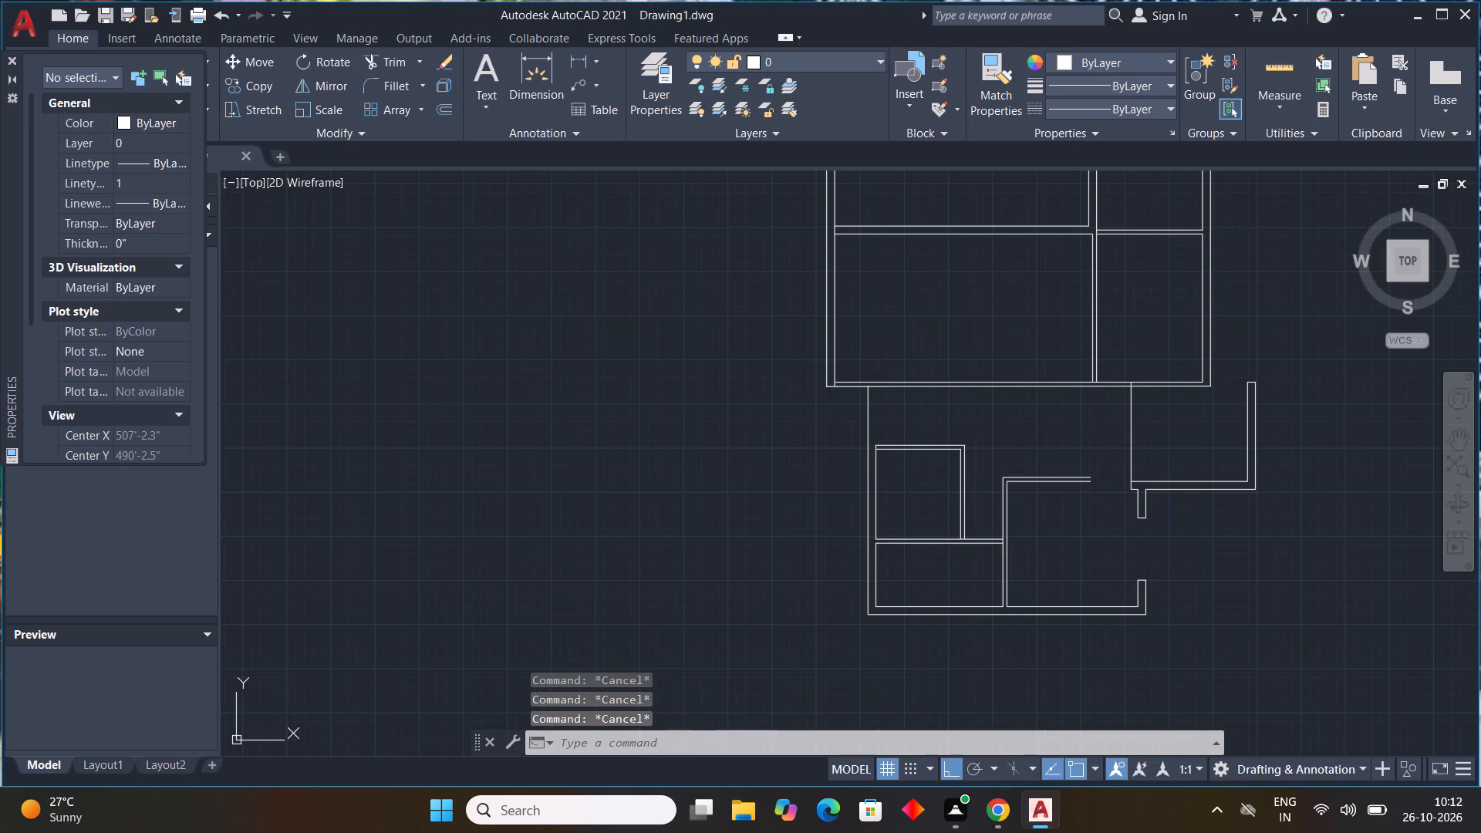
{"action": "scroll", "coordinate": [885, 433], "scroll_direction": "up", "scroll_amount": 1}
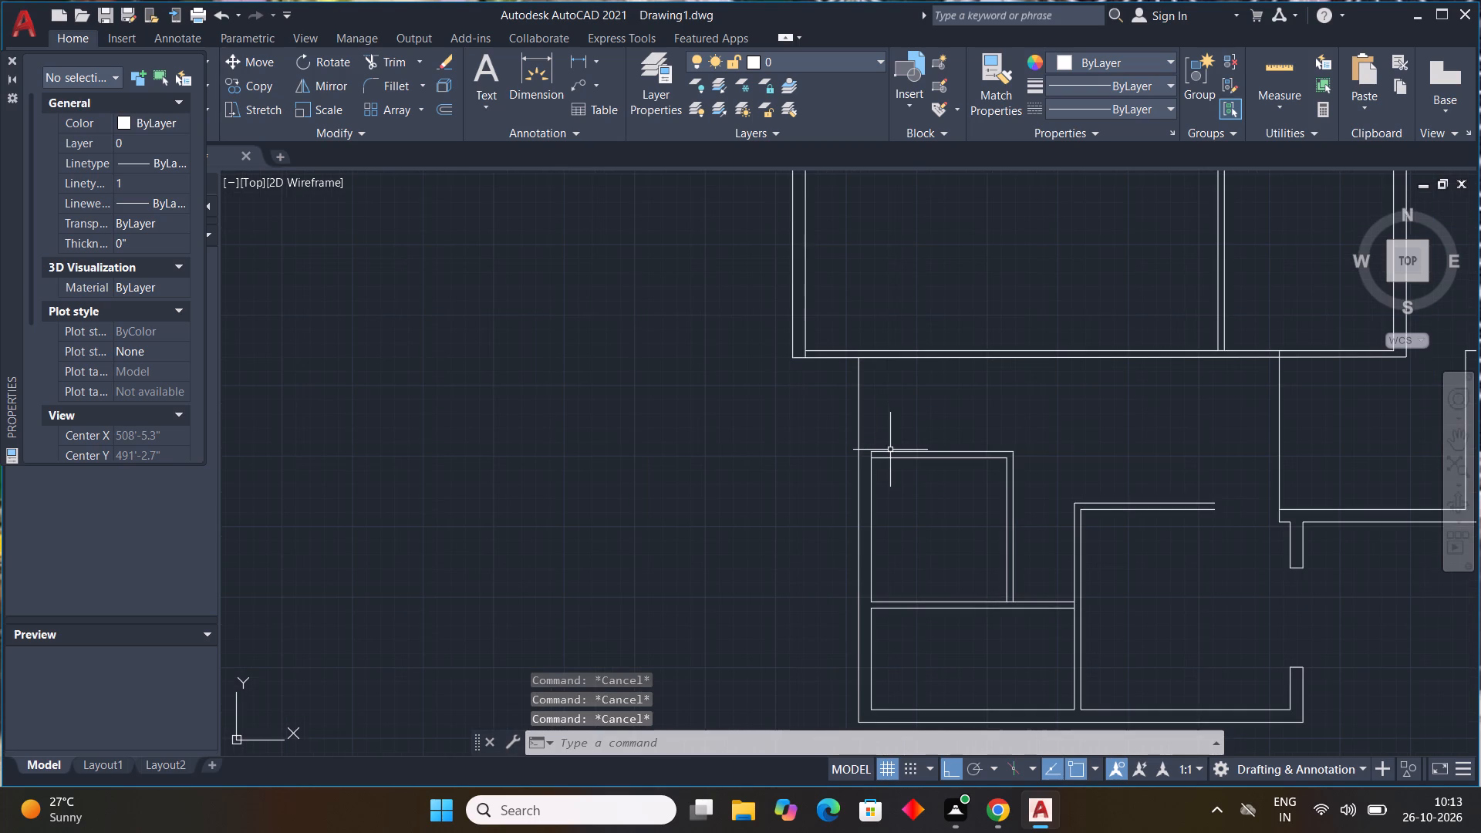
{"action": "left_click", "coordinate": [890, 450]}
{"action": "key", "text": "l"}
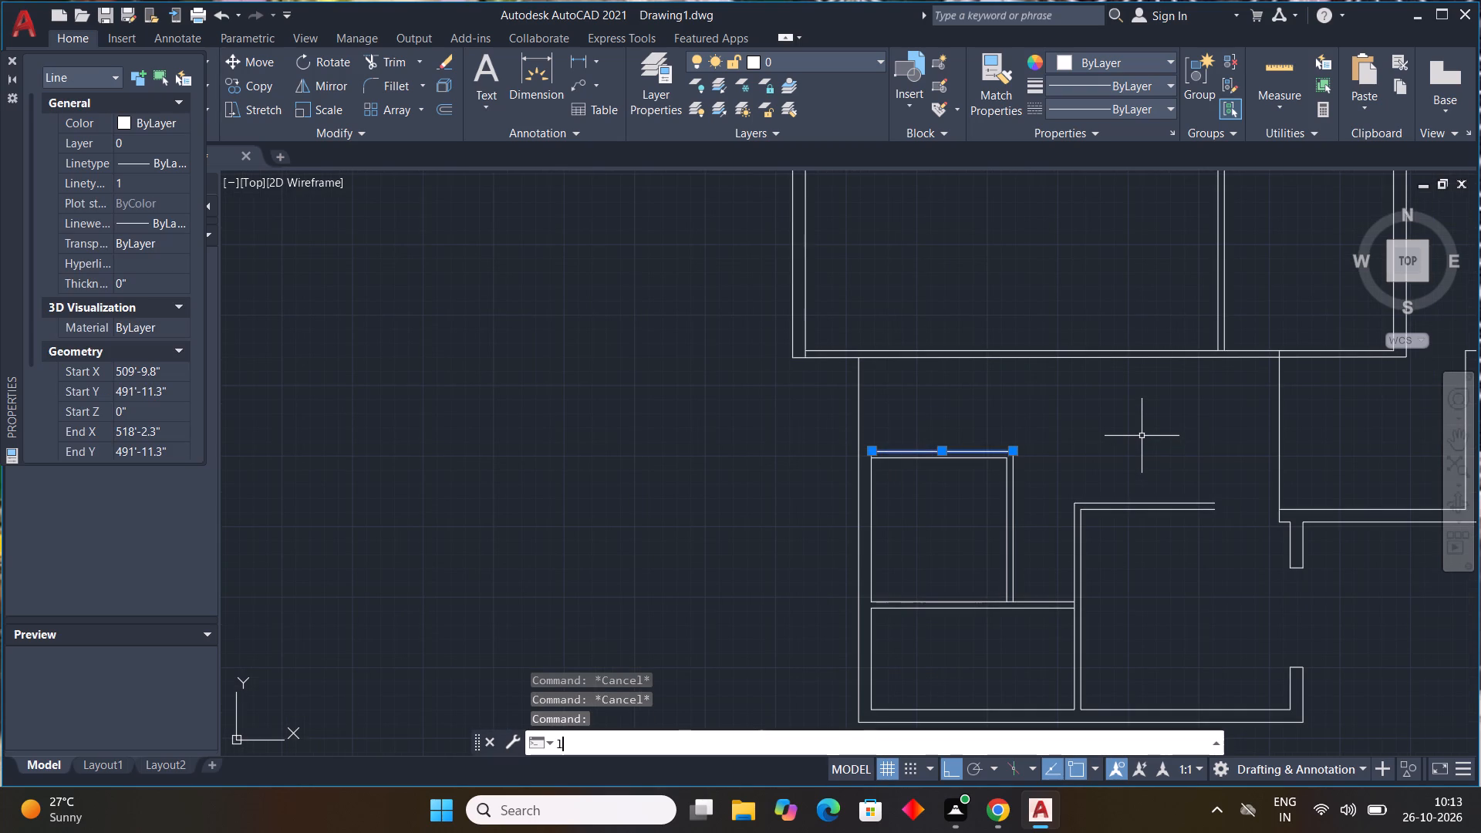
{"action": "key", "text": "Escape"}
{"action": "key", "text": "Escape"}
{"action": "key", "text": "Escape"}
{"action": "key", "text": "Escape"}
Draw a horizontal line from the 8' room's upper-left corner left to align with the upper block's outer left wall line.
{"action": "type", "text": "l"}
{"action": "key", "text": "space"}
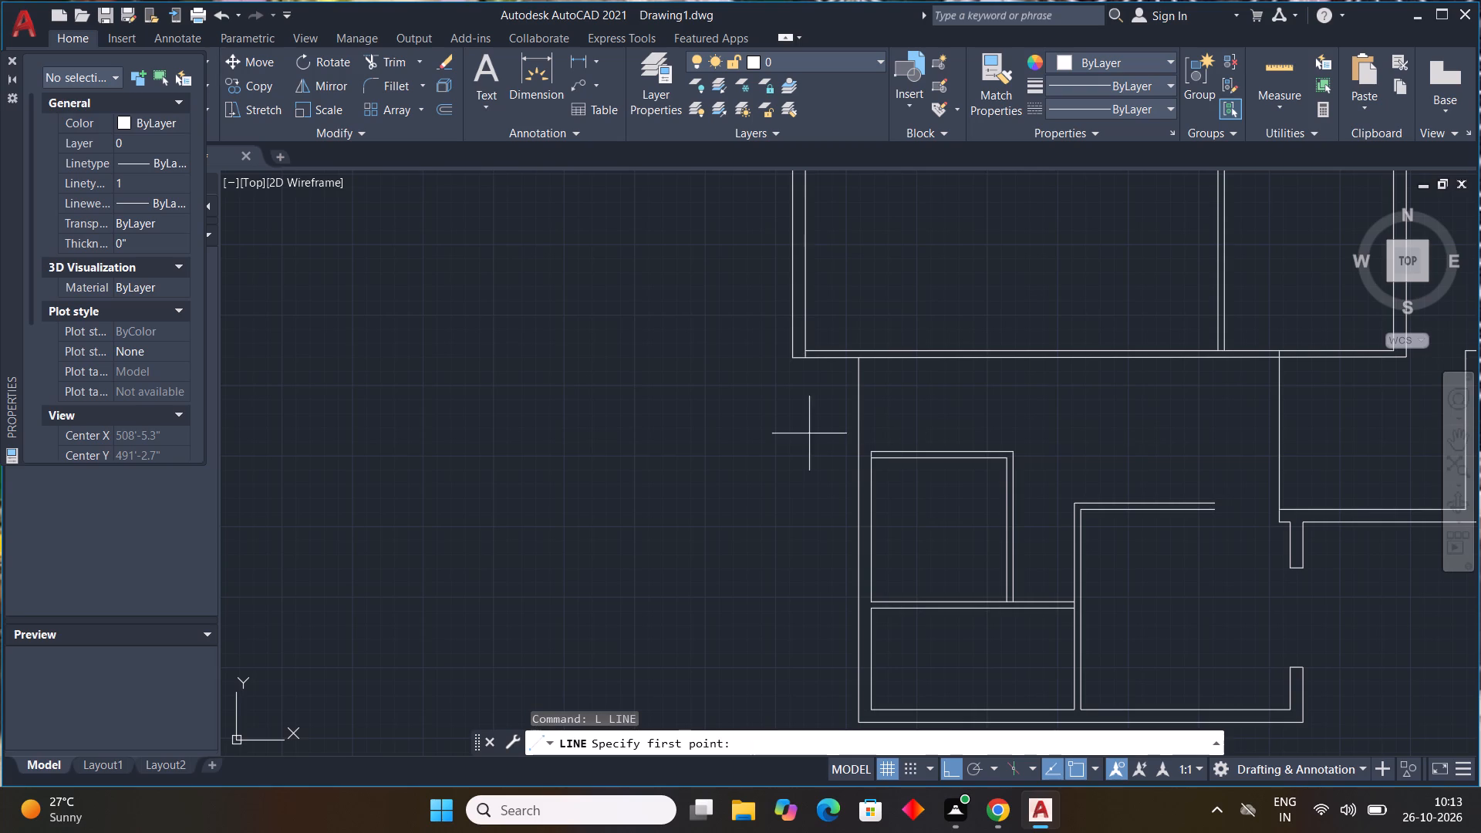
{"action": "left_click", "coordinate": [868, 448]}
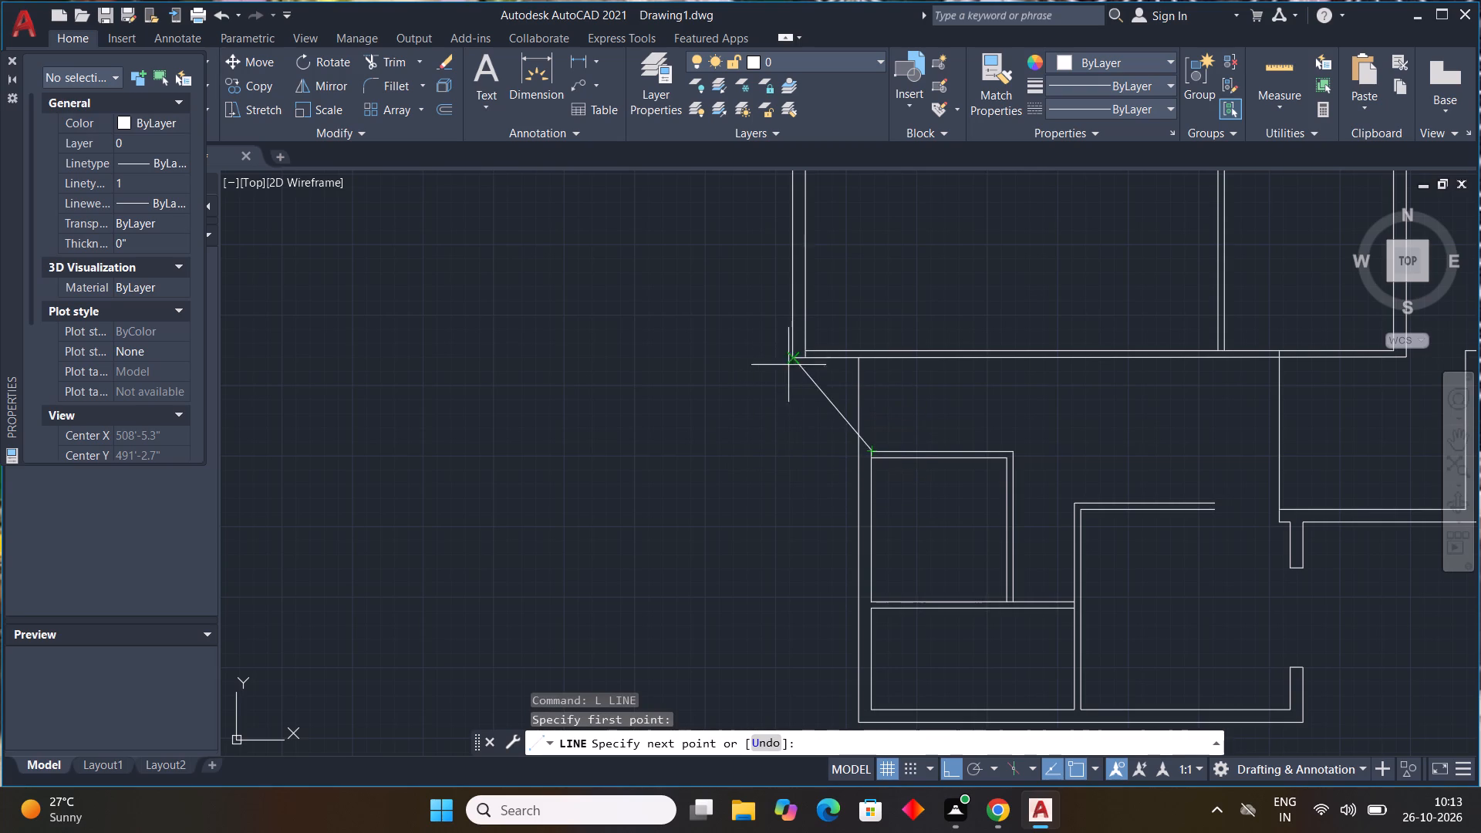
{"action": "left_click_drag", "start_coordinate": [794, 453], "coordinate": [794, 442]}
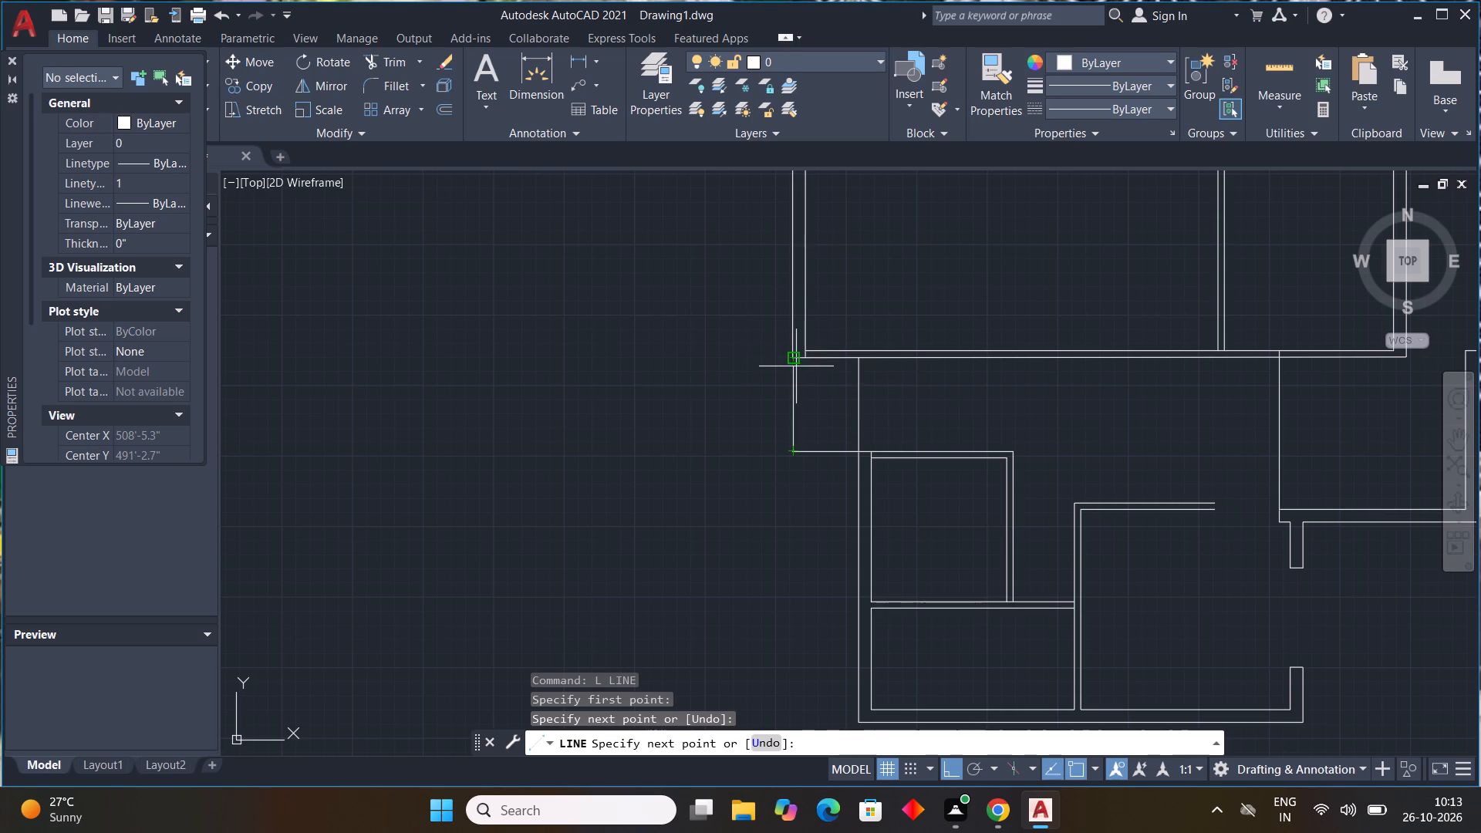
{"action": "key", "text": "Escape"}
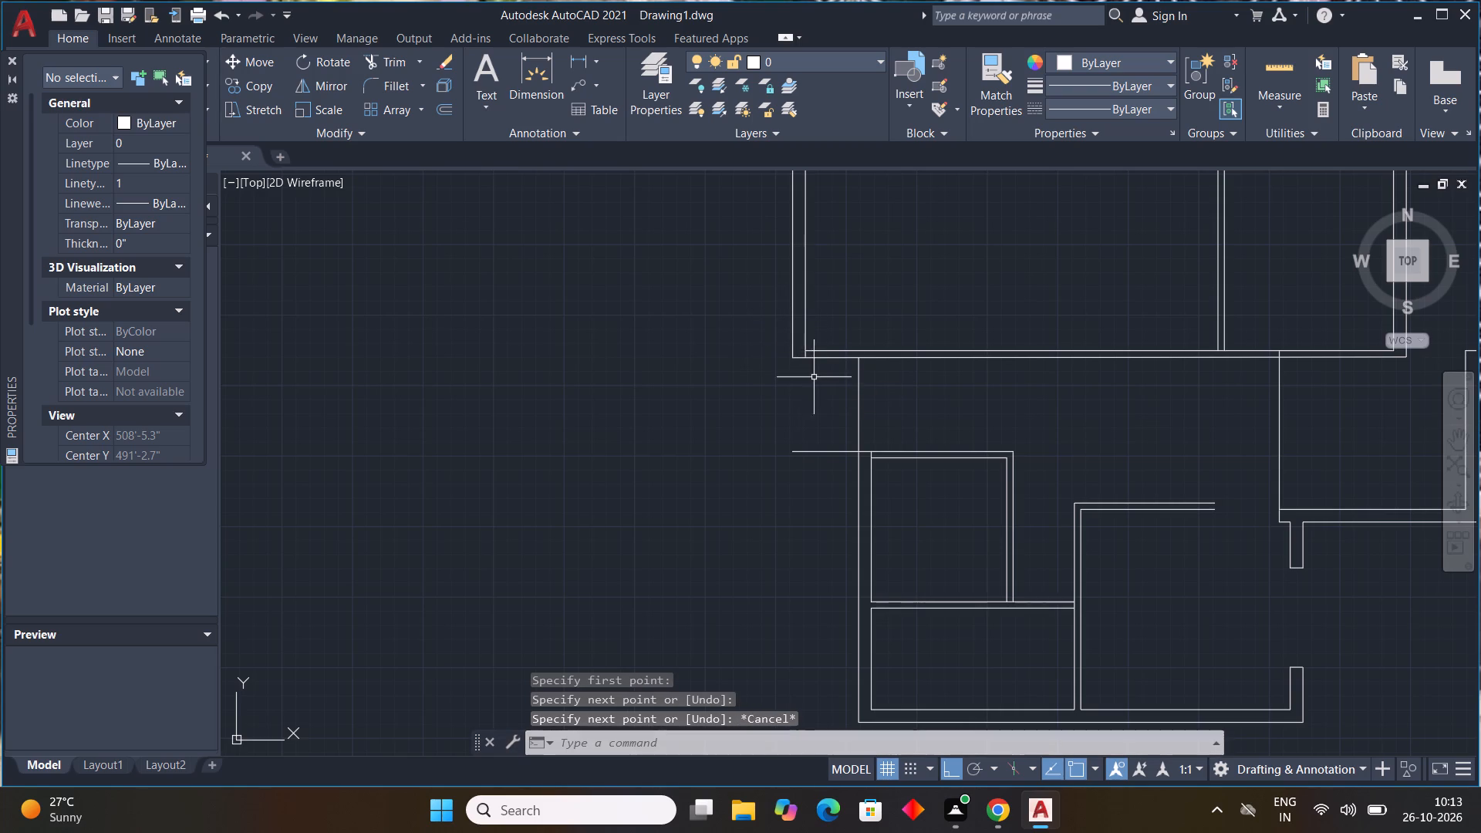
Draw a vertical line from the upper block's bottom wall, aligned with its left wall's inner line, down to the new horizontal line.
{"action": "type", "text": "l"}
{"action": "key", "text": "space"}
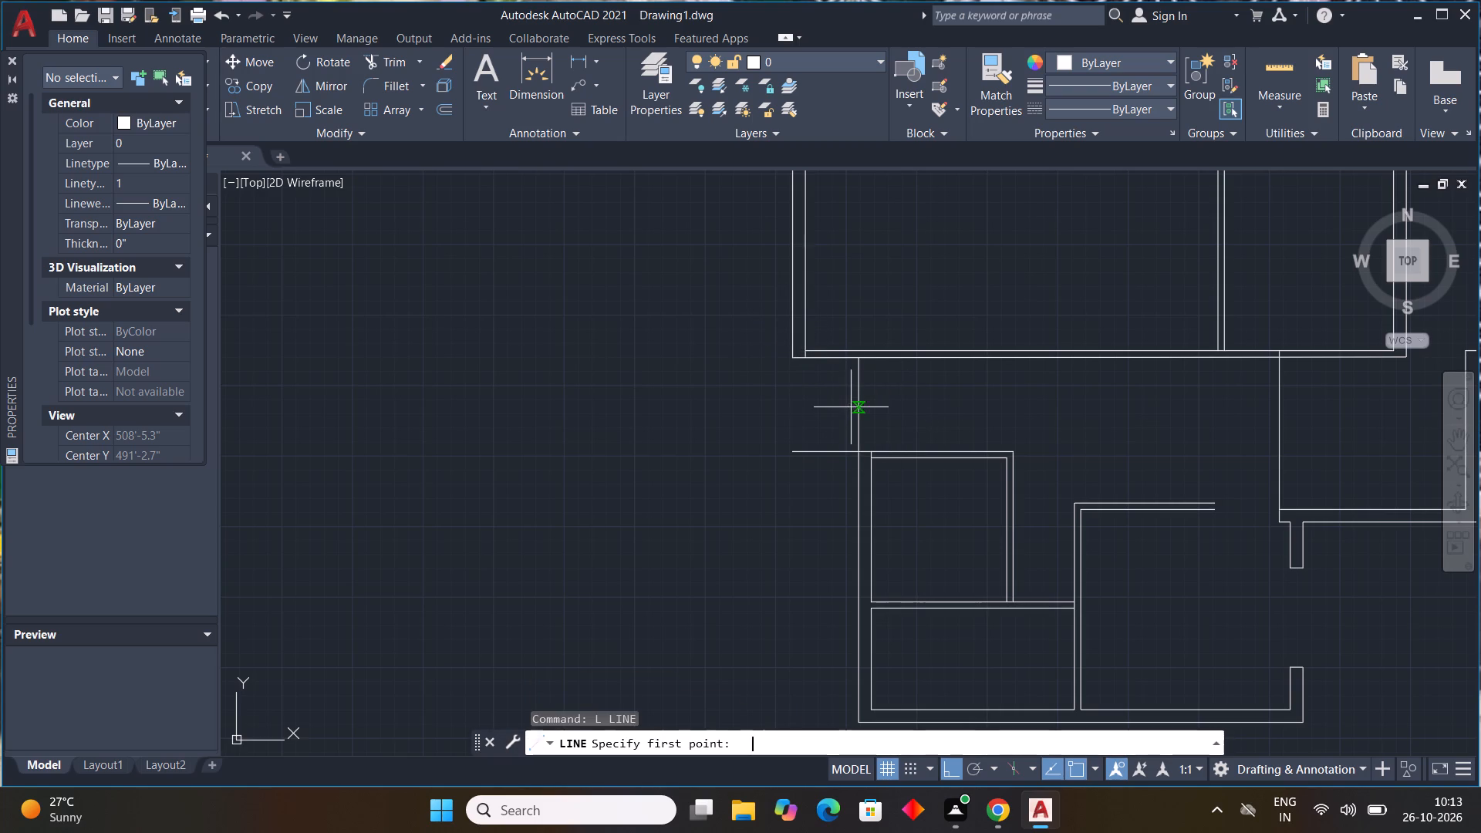
{"action": "left_click", "coordinate": [805, 356]}
{"action": "left_click", "coordinate": [806, 450]}
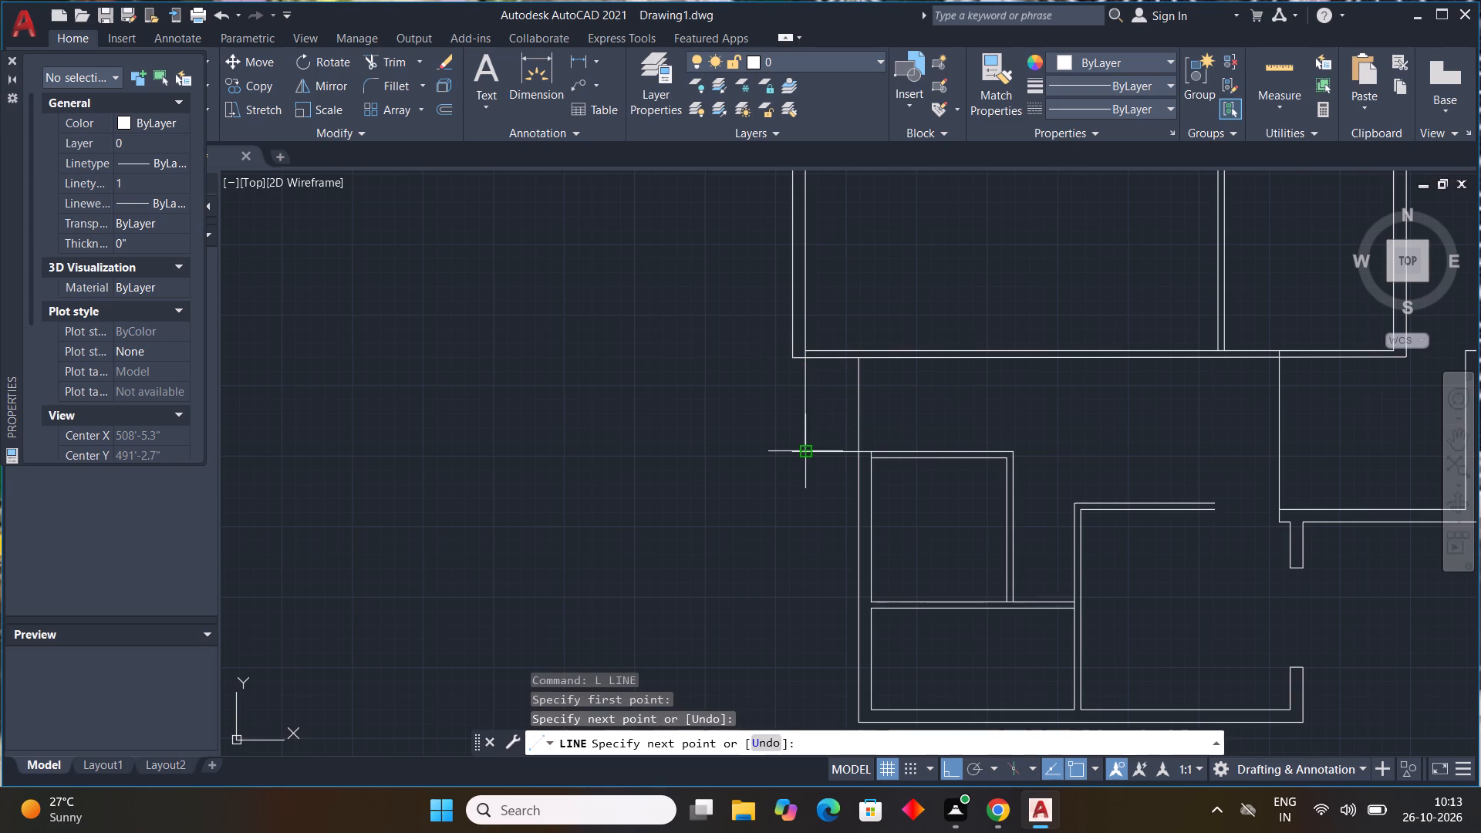
{"action": "key", "text": "Escape"}
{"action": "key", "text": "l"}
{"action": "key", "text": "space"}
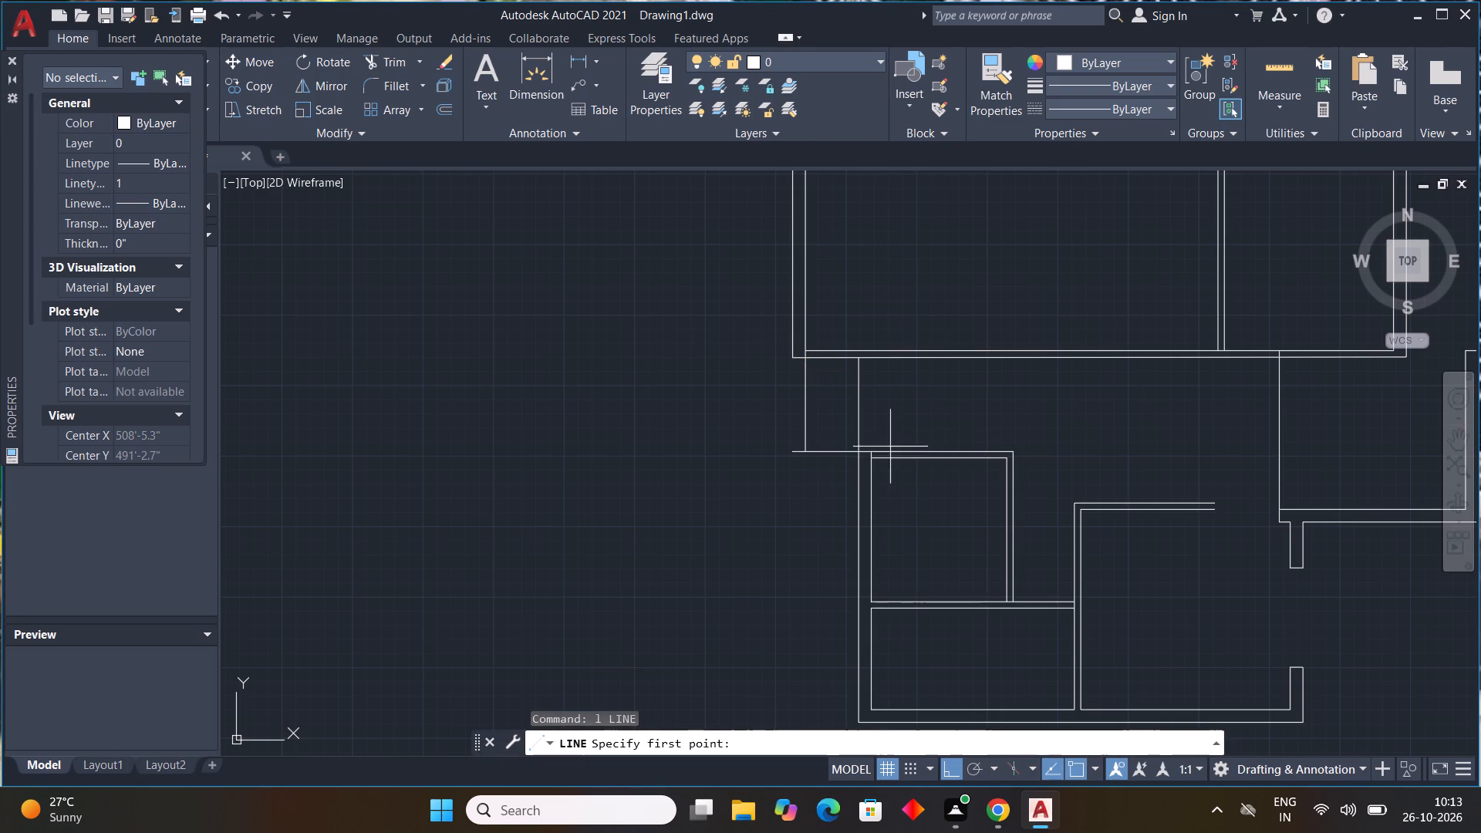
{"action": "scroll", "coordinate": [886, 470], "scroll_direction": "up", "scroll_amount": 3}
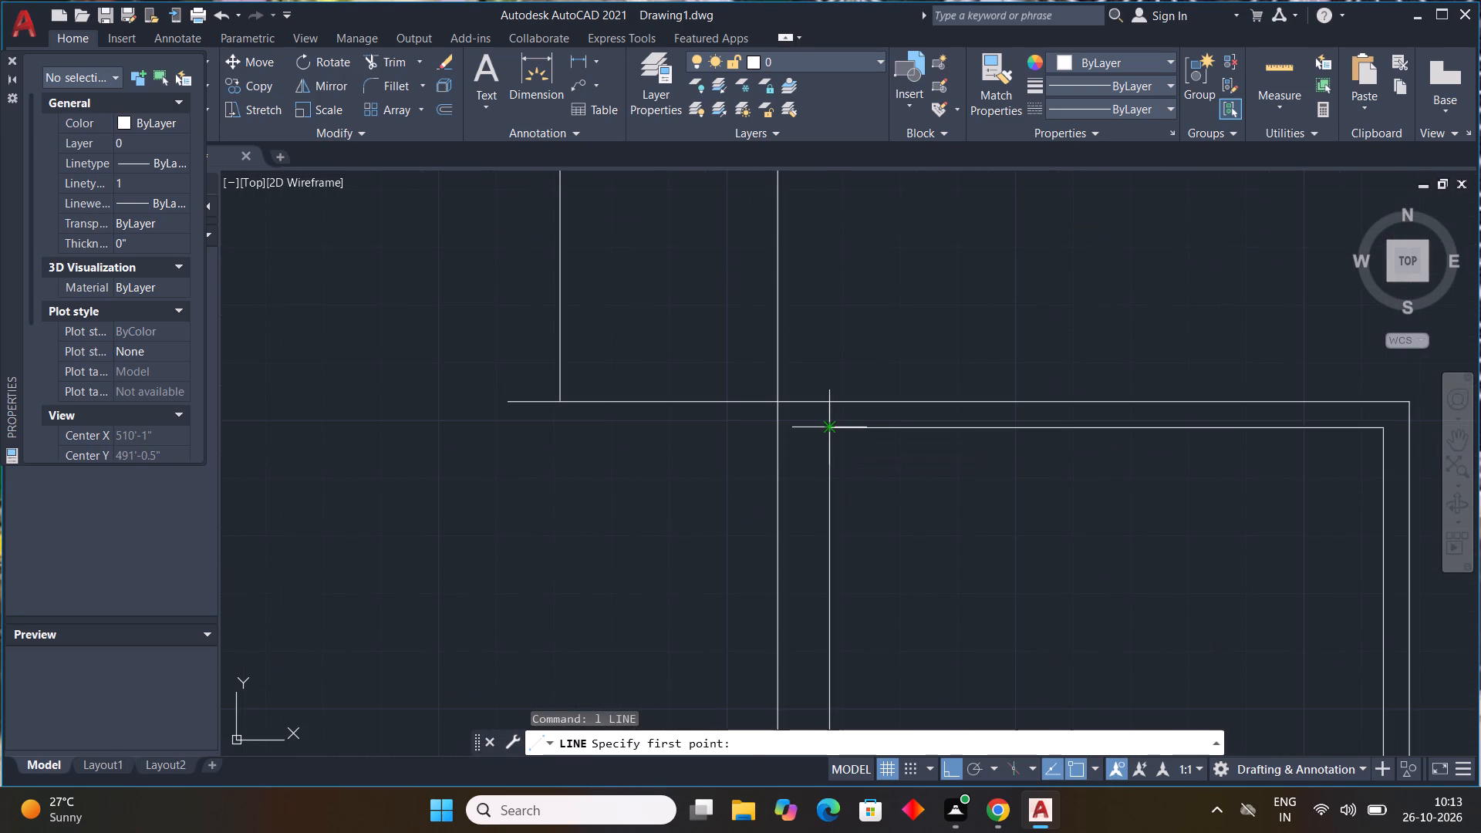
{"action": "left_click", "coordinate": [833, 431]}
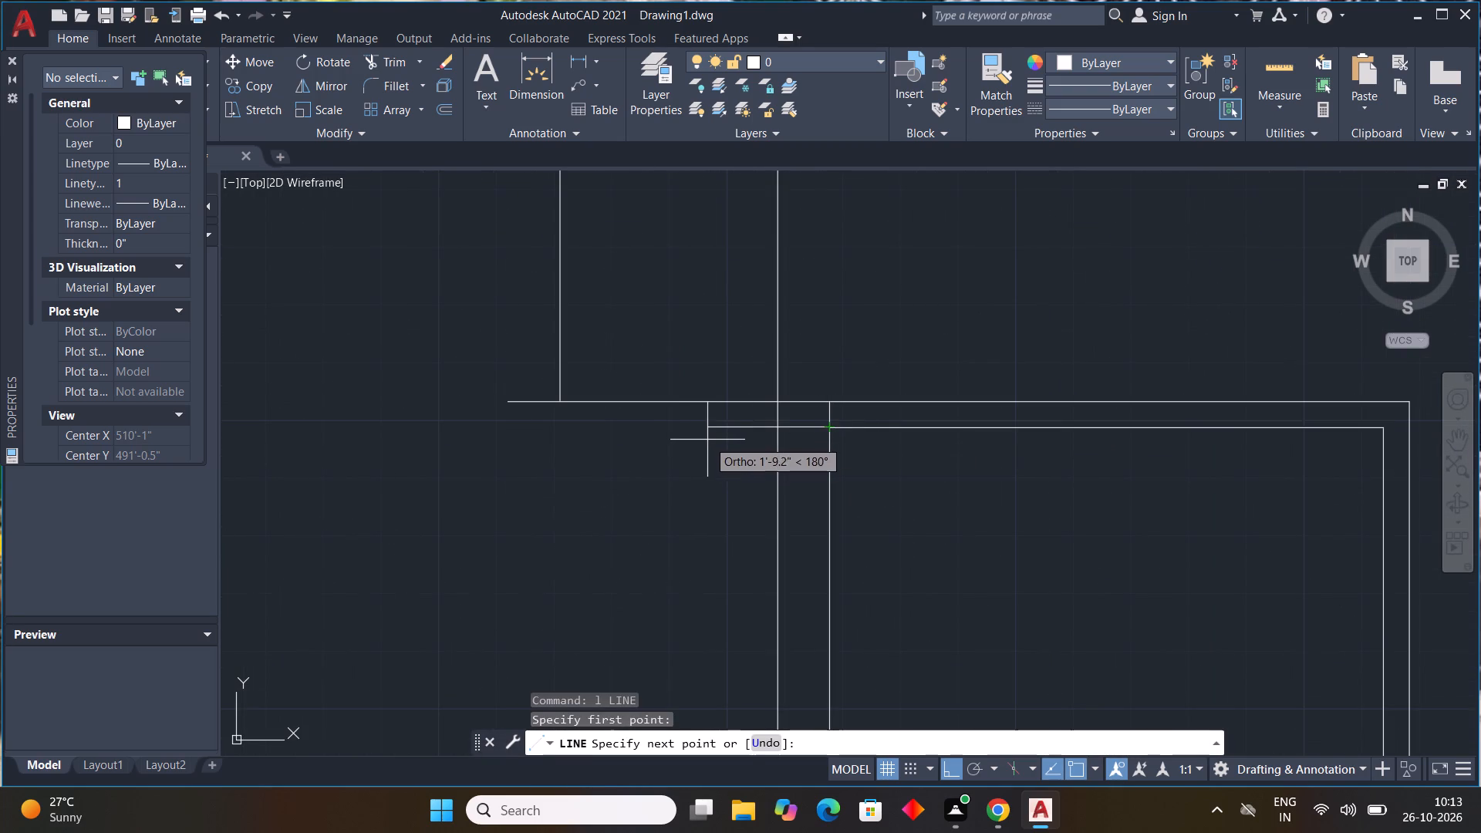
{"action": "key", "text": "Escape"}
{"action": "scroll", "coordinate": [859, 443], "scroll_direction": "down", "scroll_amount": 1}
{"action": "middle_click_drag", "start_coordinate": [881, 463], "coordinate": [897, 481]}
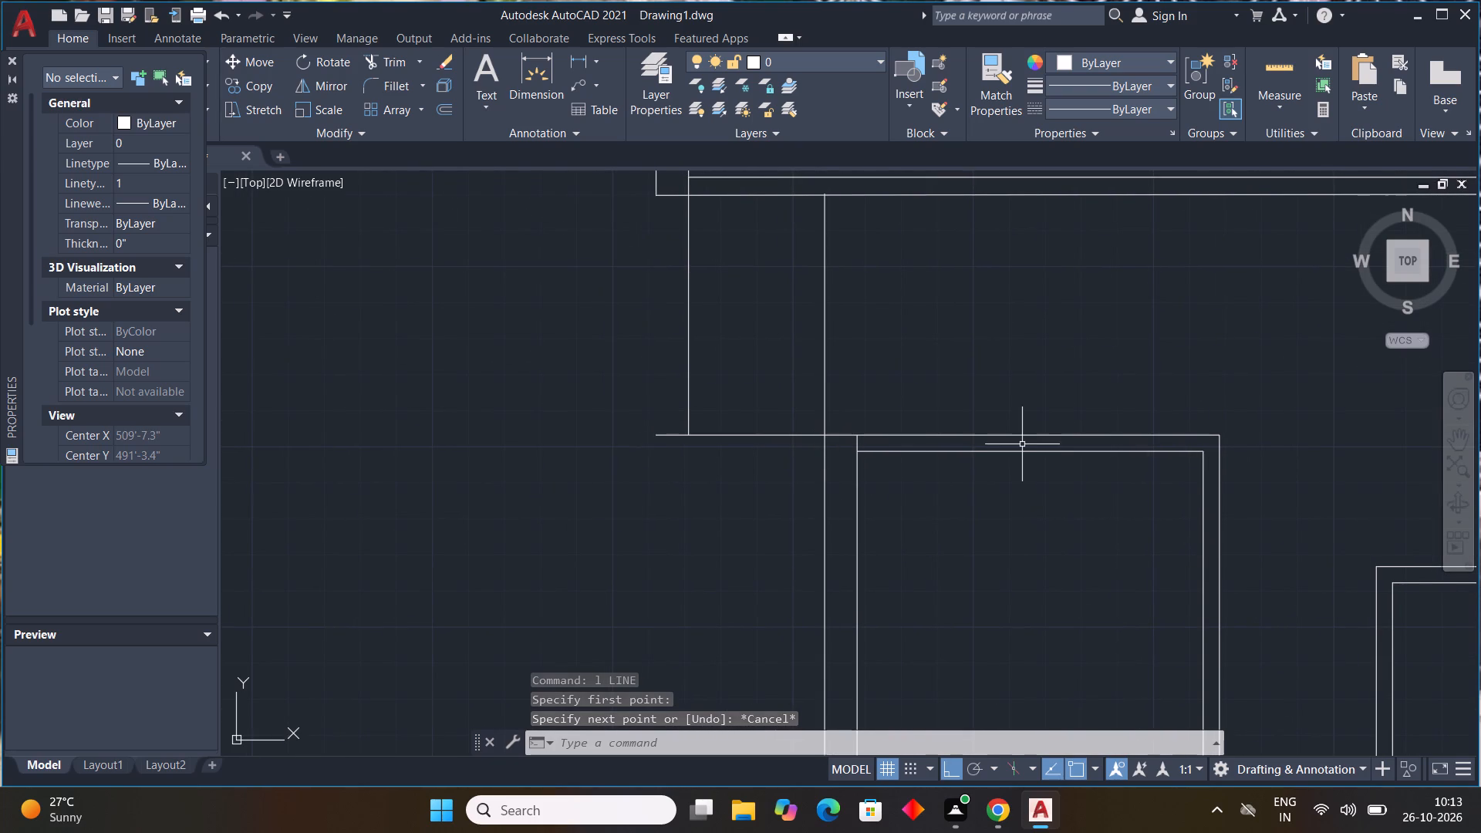
Offset the new horizontal line 9" downward and the new vertical line 9" to the left to form outer walls.
{"action": "type", "text": "off"}
{"action": "key", "text": "space"}
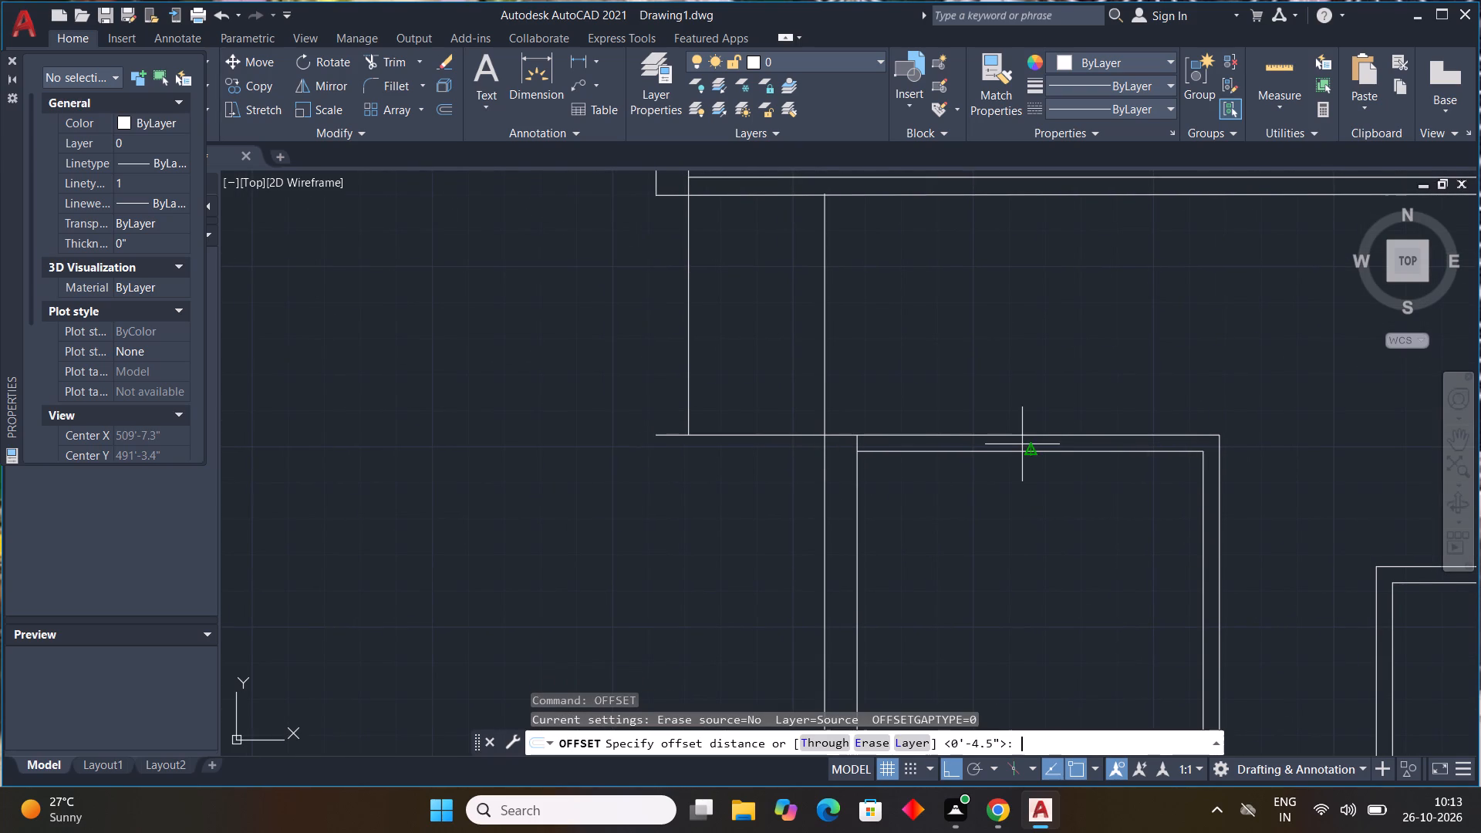
{"action": "type", "text": "9\""}
{"action": "key", "text": "Return"}
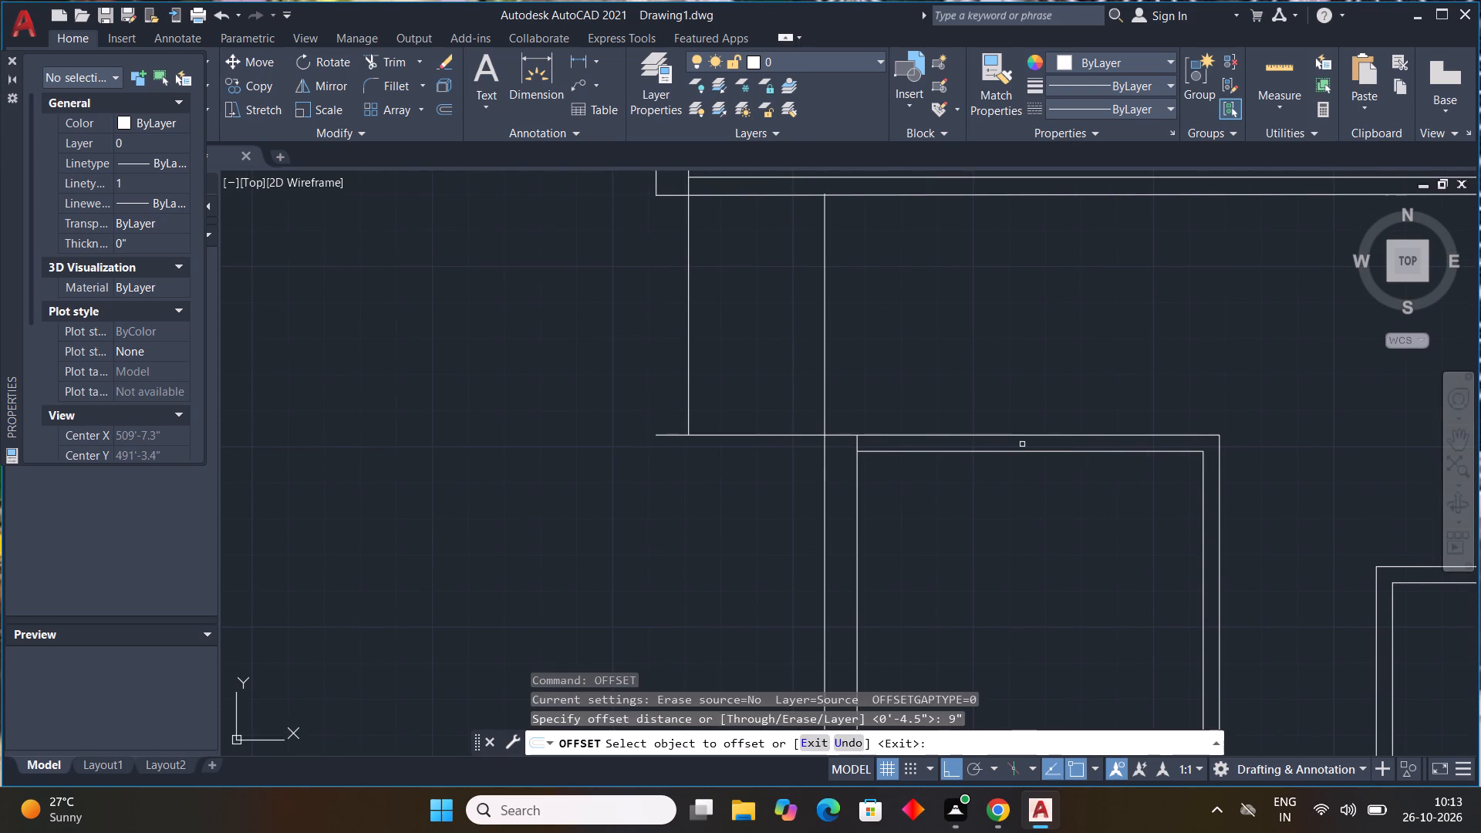
{"action": "left_click_drag", "start_coordinate": [781, 436], "coordinate": [787, 463]}
{"action": "left_click", "coordinate": [776, 498]}
{"action": "left_click", "coordinate": [687, 329]}
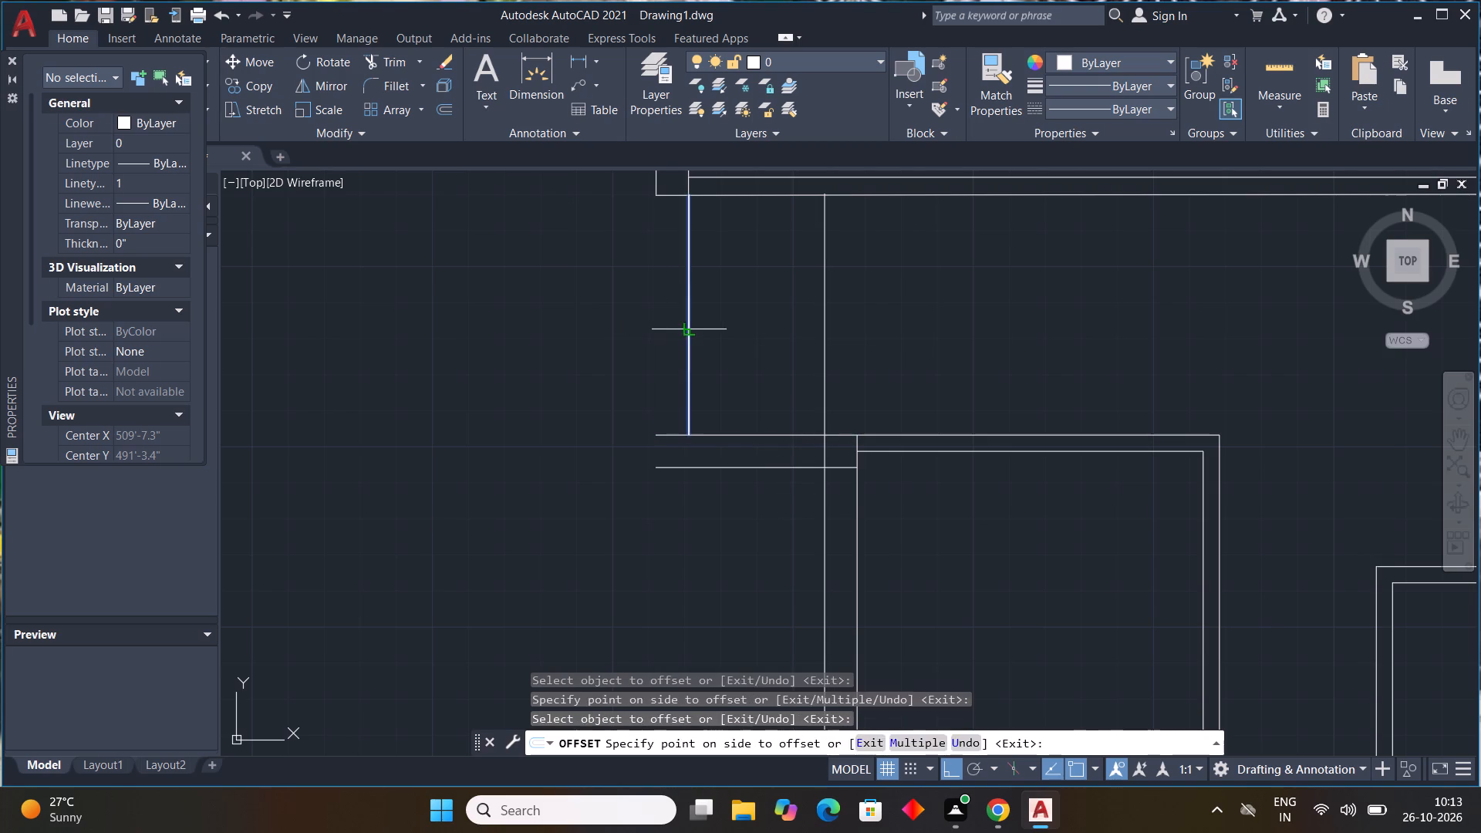
{"action": "left_click", "coordinate": [676, 337]}
{"action": "key", "text": "Escape"}
{"action": "key", "text": "Escape"}
{"action": "key", "text": "Escape"}
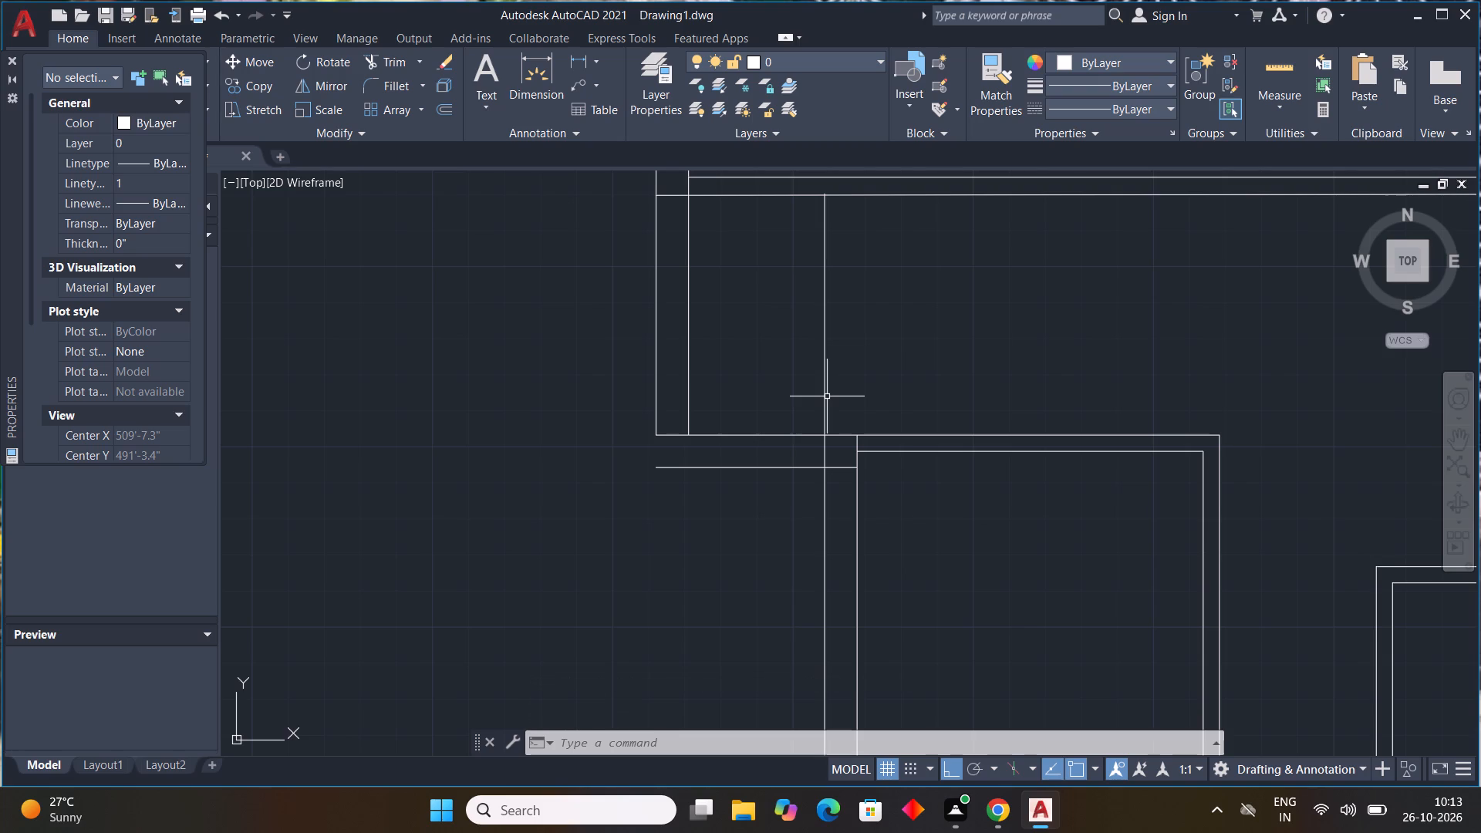
Extend the upper block's outer left wall line down to the lower line of the new horizontal outer wall.
{"action": "type", "text": "ex"}
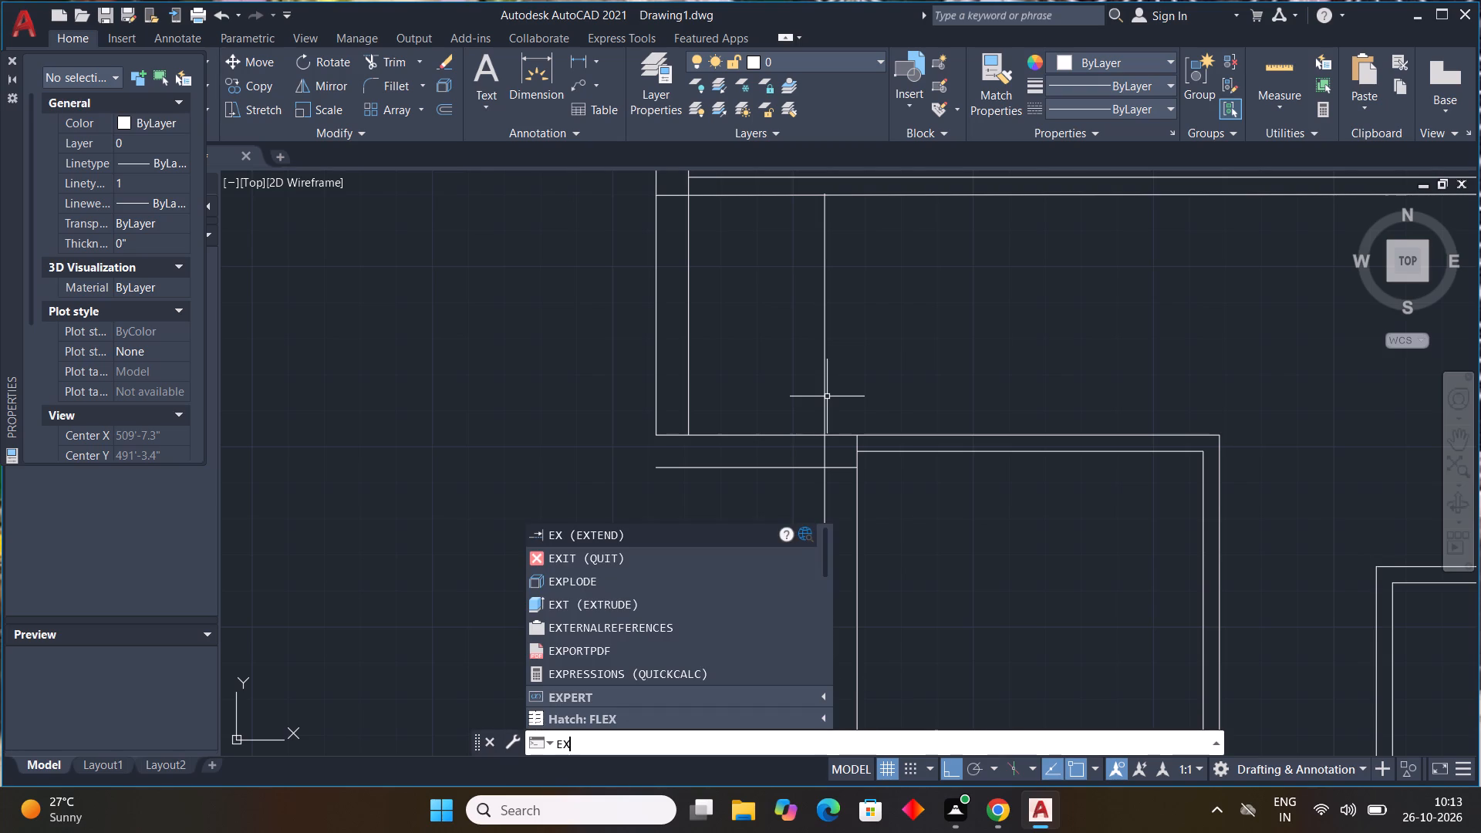
{"action": "key", "text": "space"}
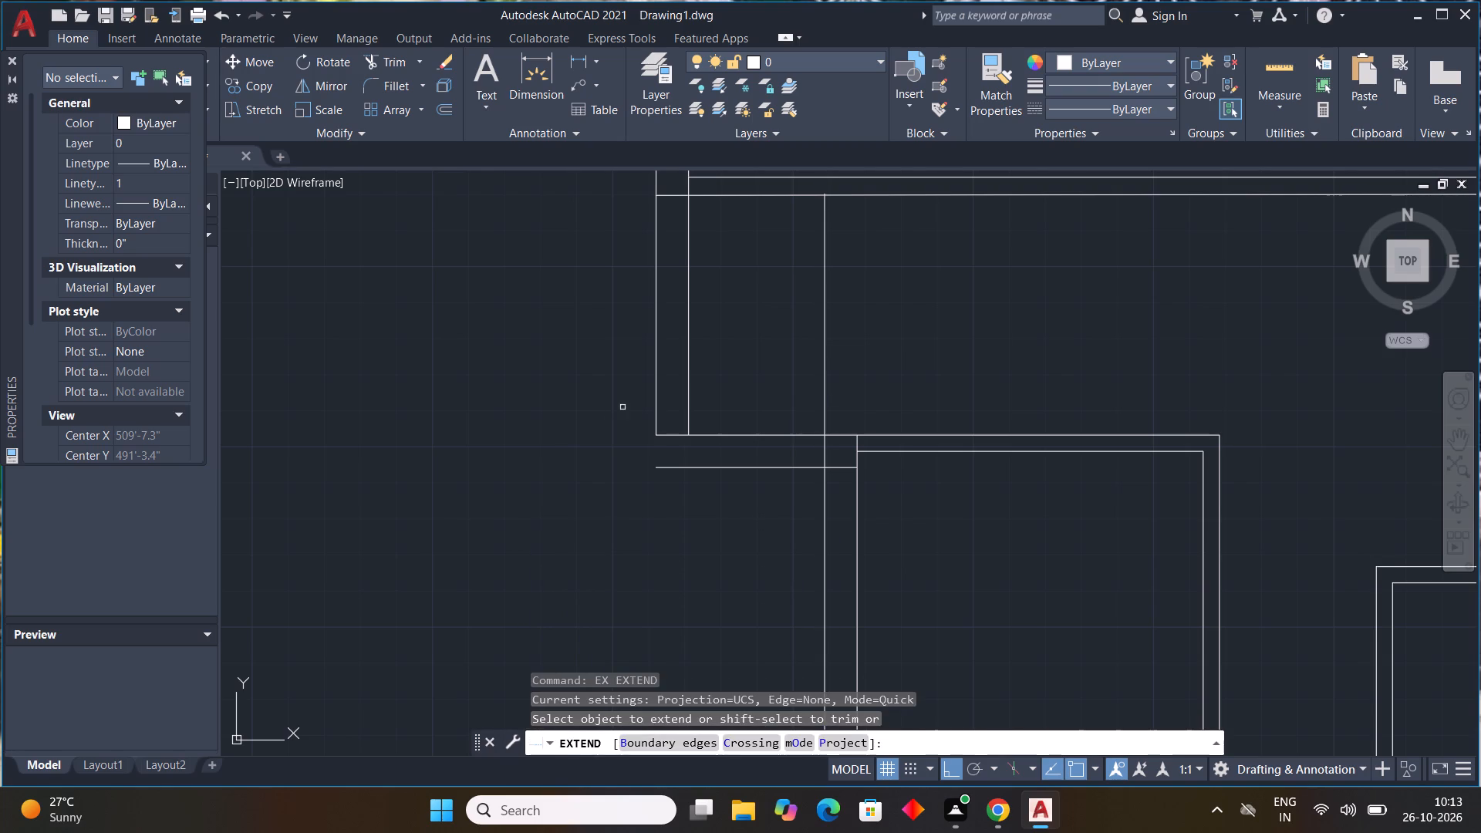
{"action": "left_click", "coordinate": [655, 402]}
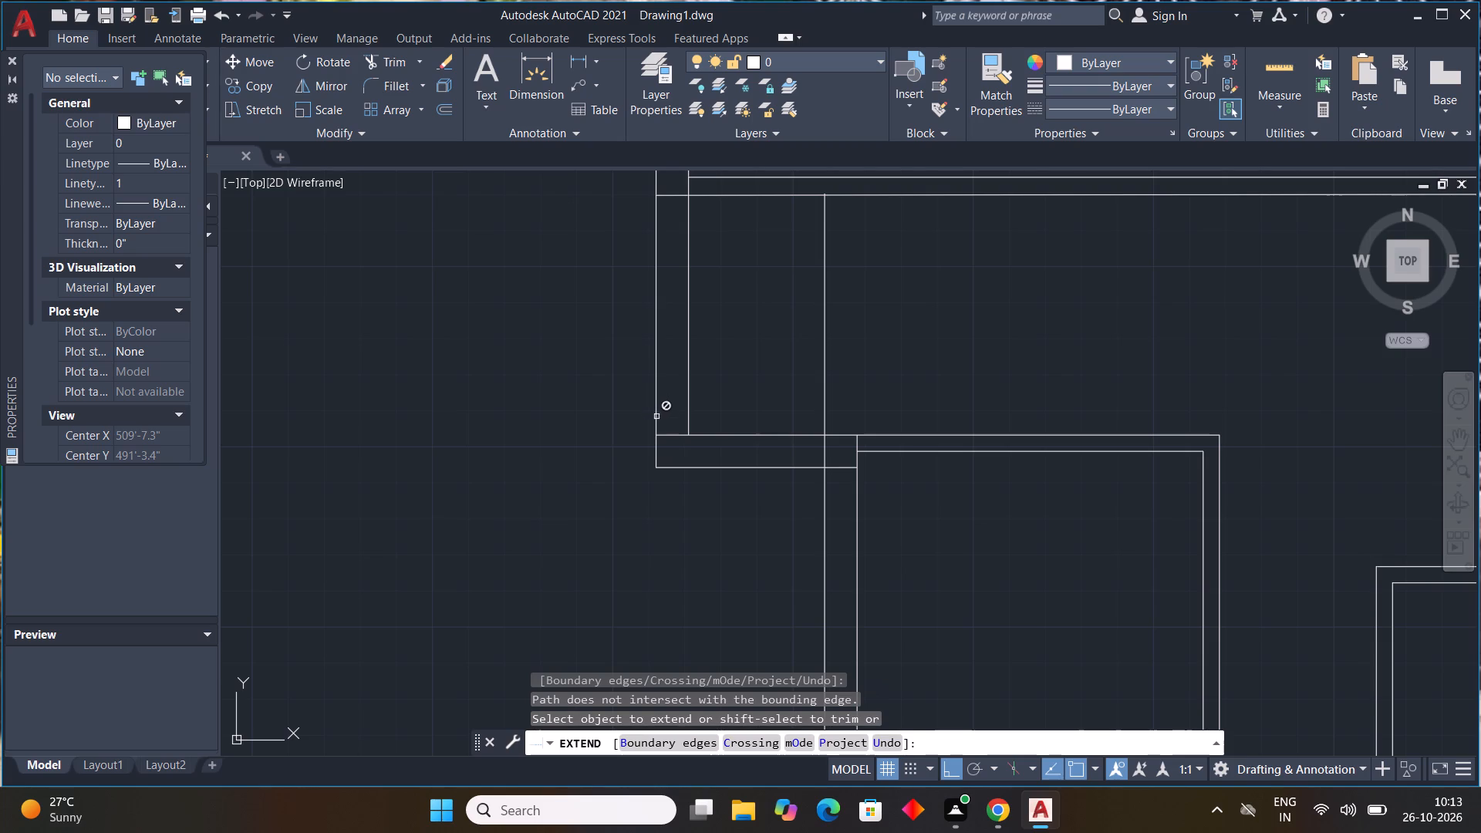
{"action": "key", "text": "Escape"}
{"action": "key", "text": "Escape"}
{"action": "key", "text": "Escape"}
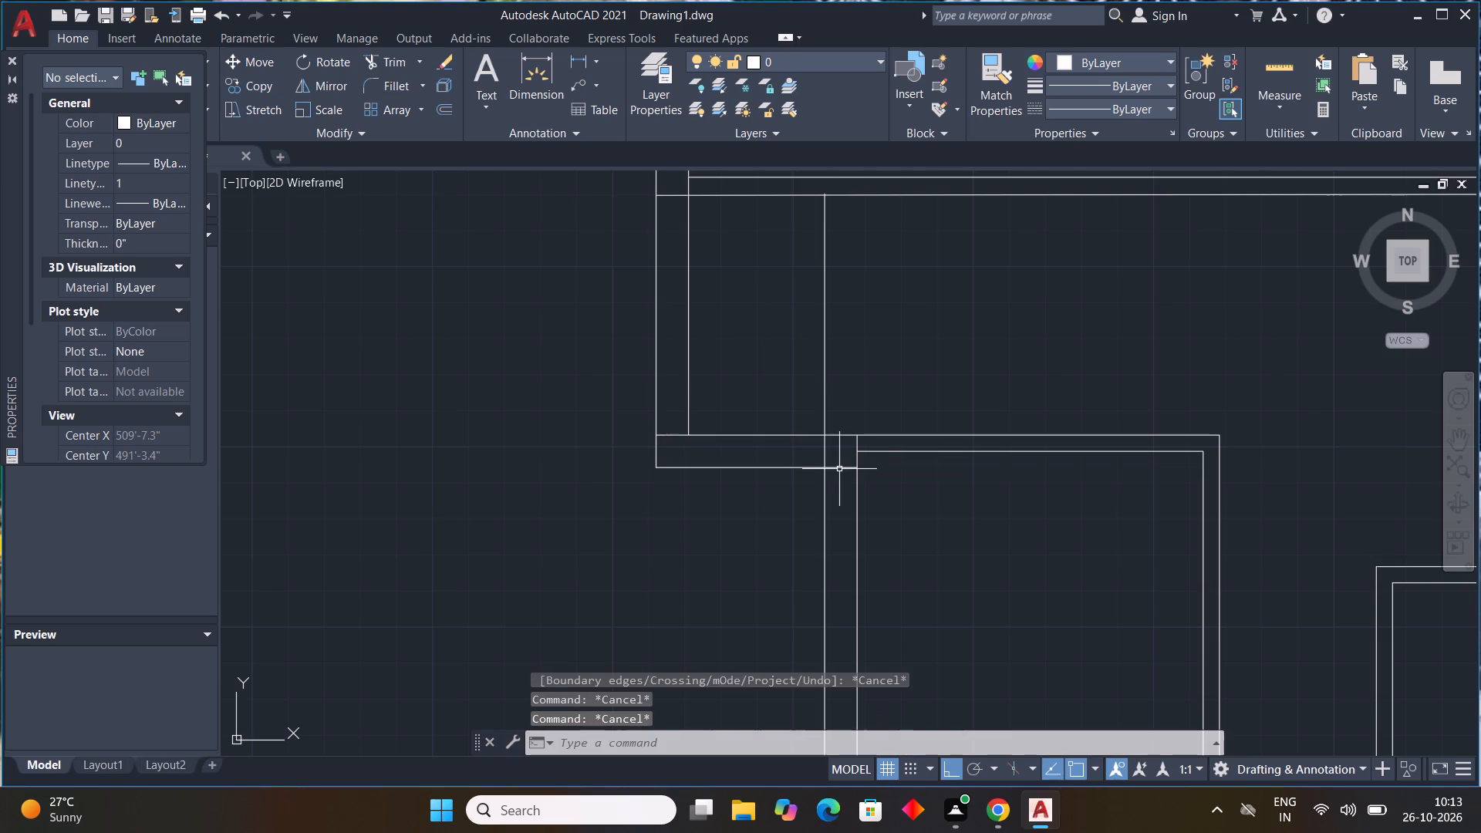
{"action": "key", "text": "Escape"}
Trim the overlapping line ends where the new 9" horizontal wall meets the left outer wall and the 8' room's upper-left corner.
{"action": "scroll", "coordinate": [851, 457], "scroll_direction": "down", "scroll_amount": 4}
{"action": "middle_click_drag", "start_coordinate": [896, 471], "coordinate": [870, 504]}
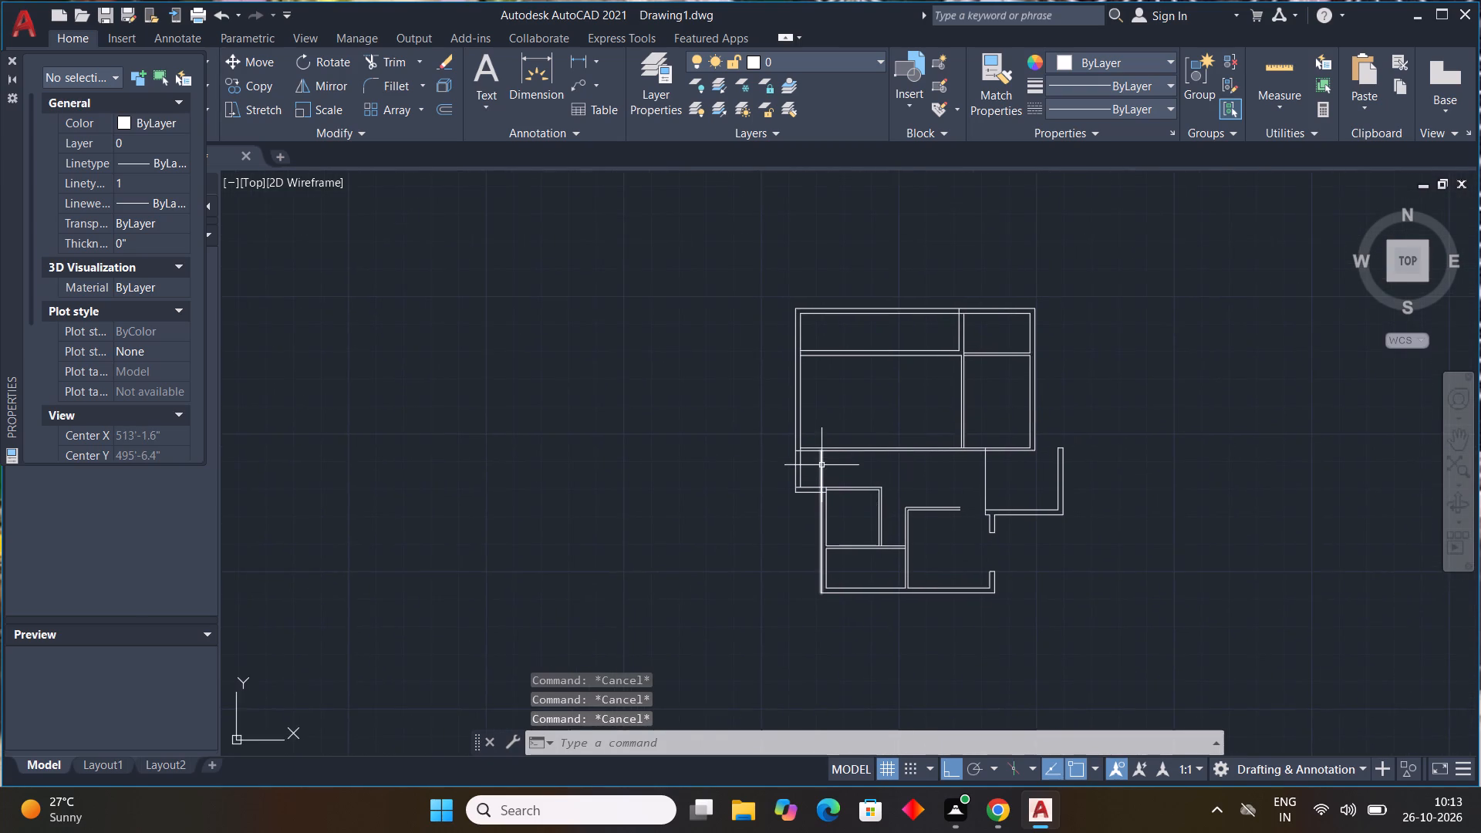
{"action": "scroll", "coordinate": [821, 464], "scroll_direction": "up", "scroll_amount": 4}
{"action": "middle_click_drag", "start_coordinate": [872, 480], "coordinate": [859, 433]}
{"action": "type", "text": "tr"}
{"action": "key", "text": "space"}
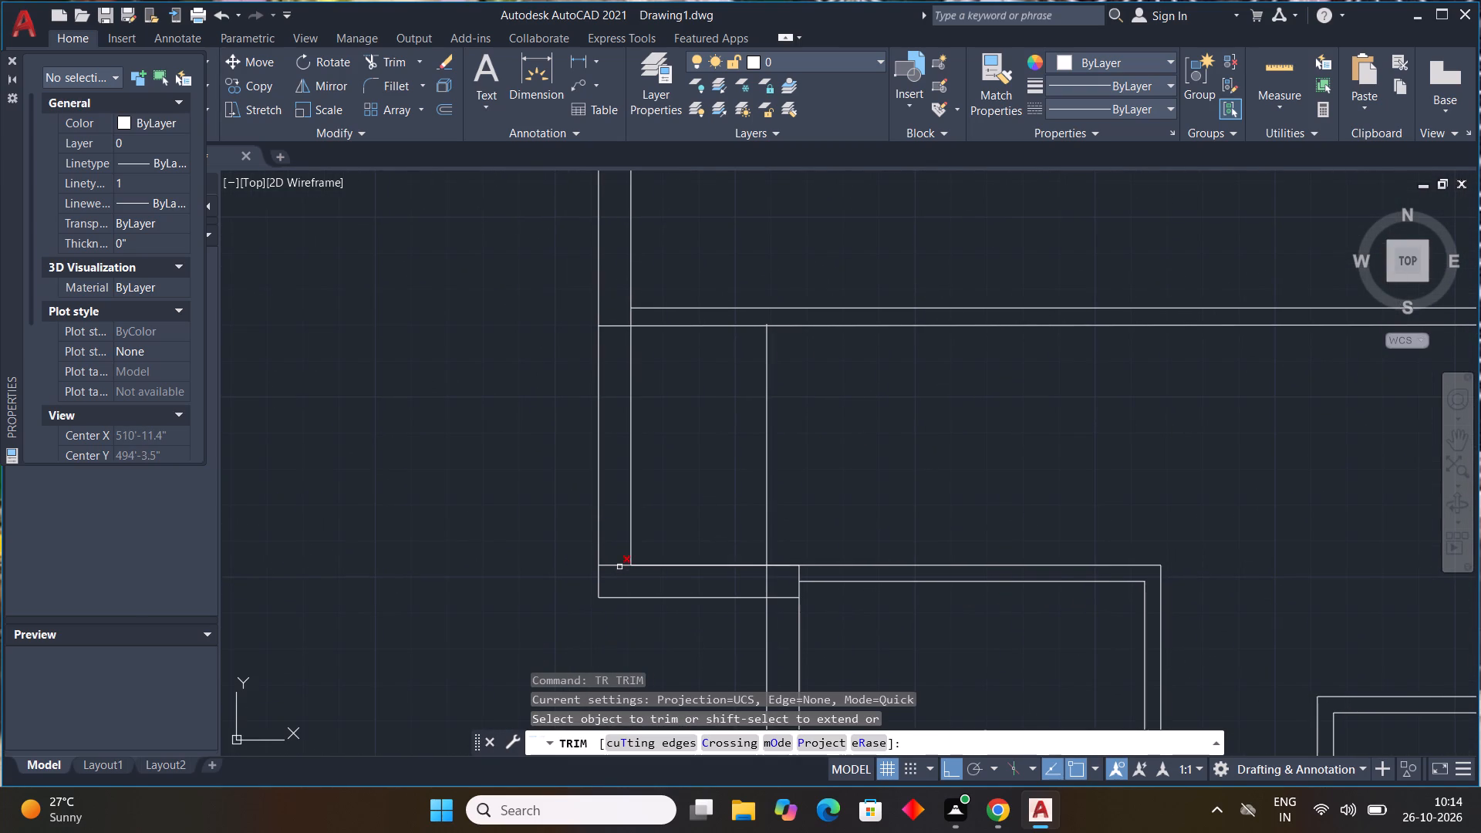
{"action": "left_click", "coordinate": [619, 567]}
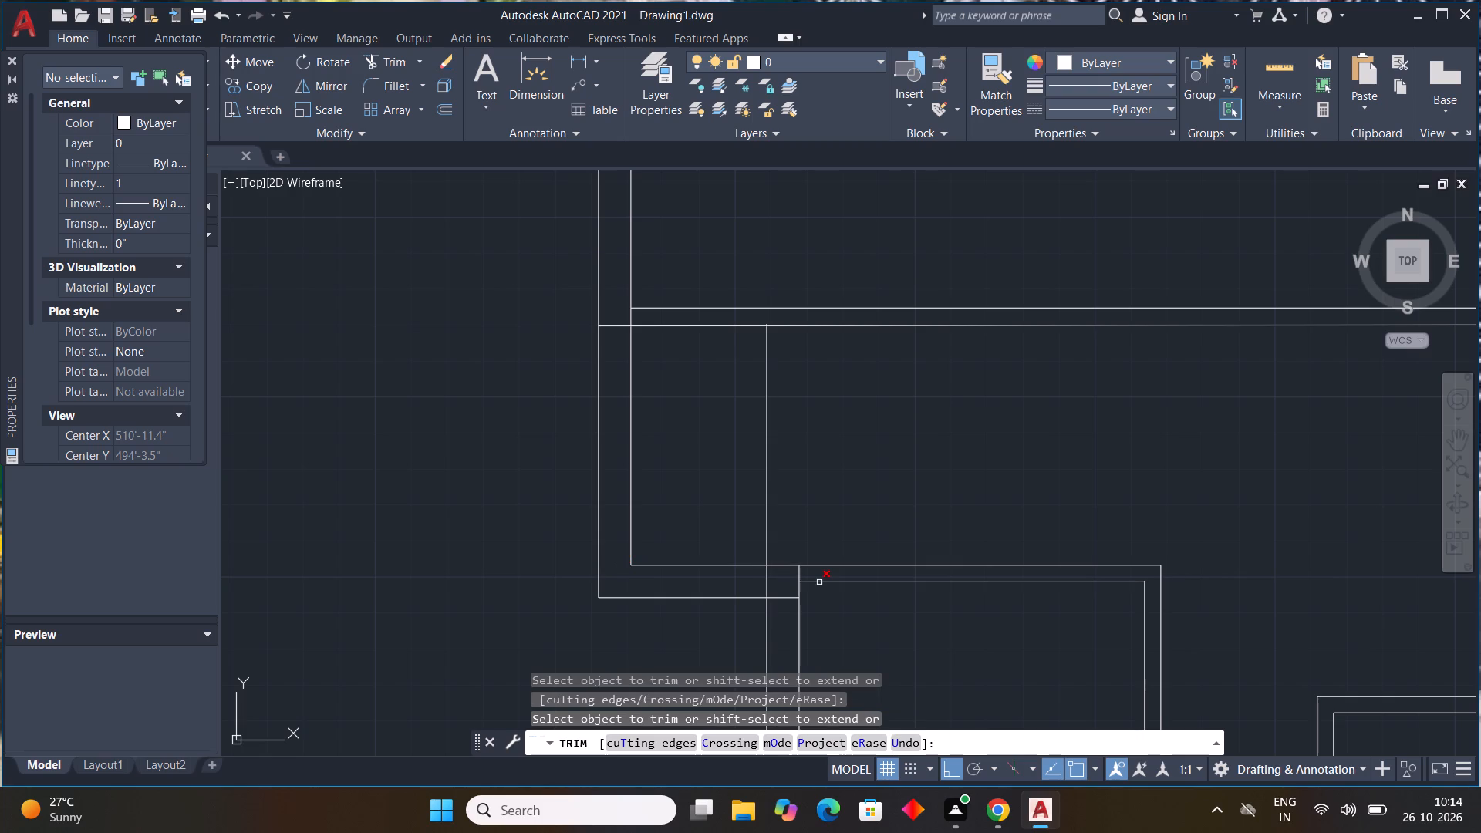
{"action": "left_click", "coordinate": [780, 599]}
{"action": "left_click", "coordinate": [767, 586]}
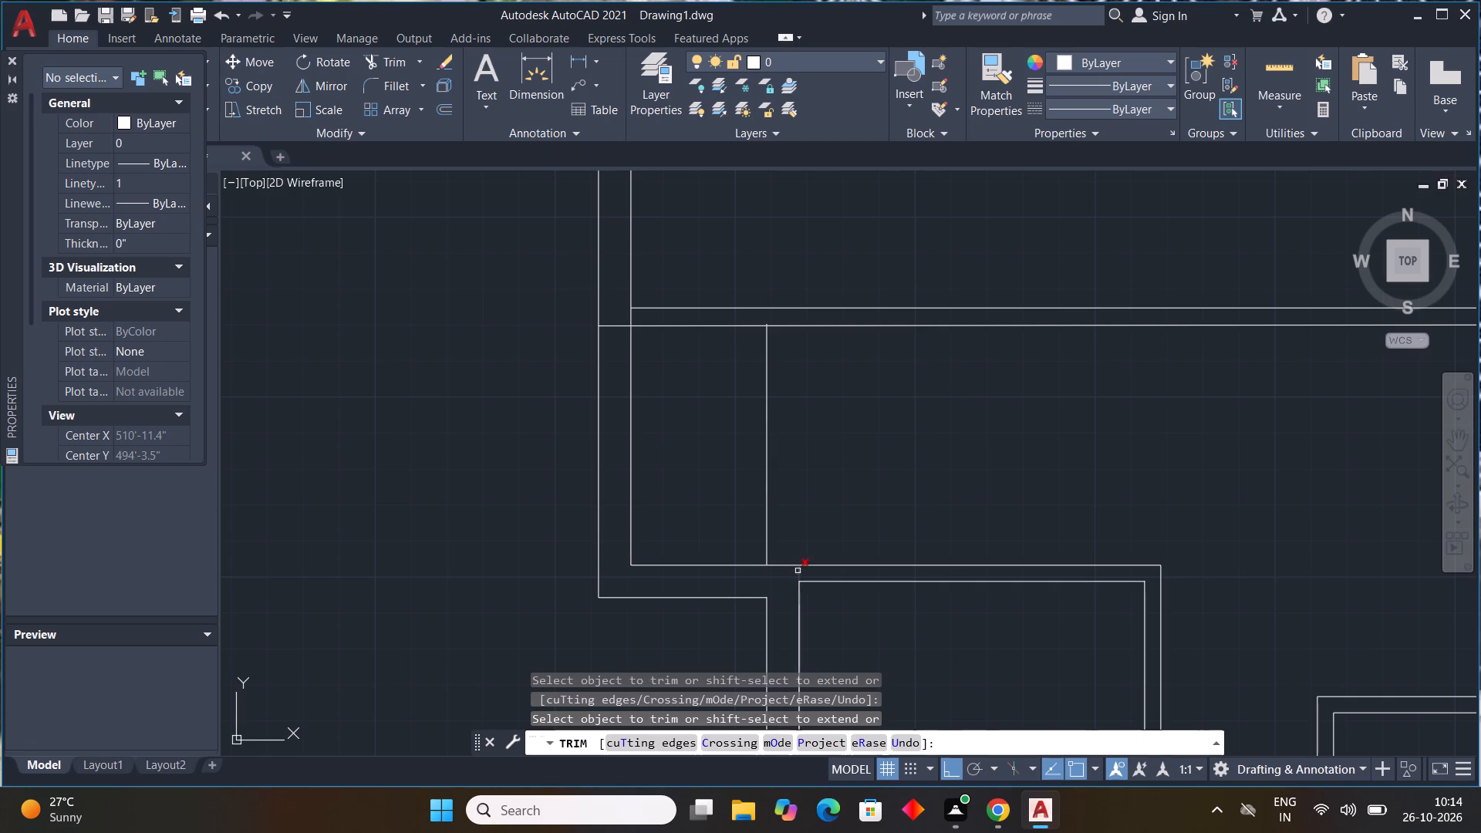
{"action": "left_click", "coordinate": [801, 575]}
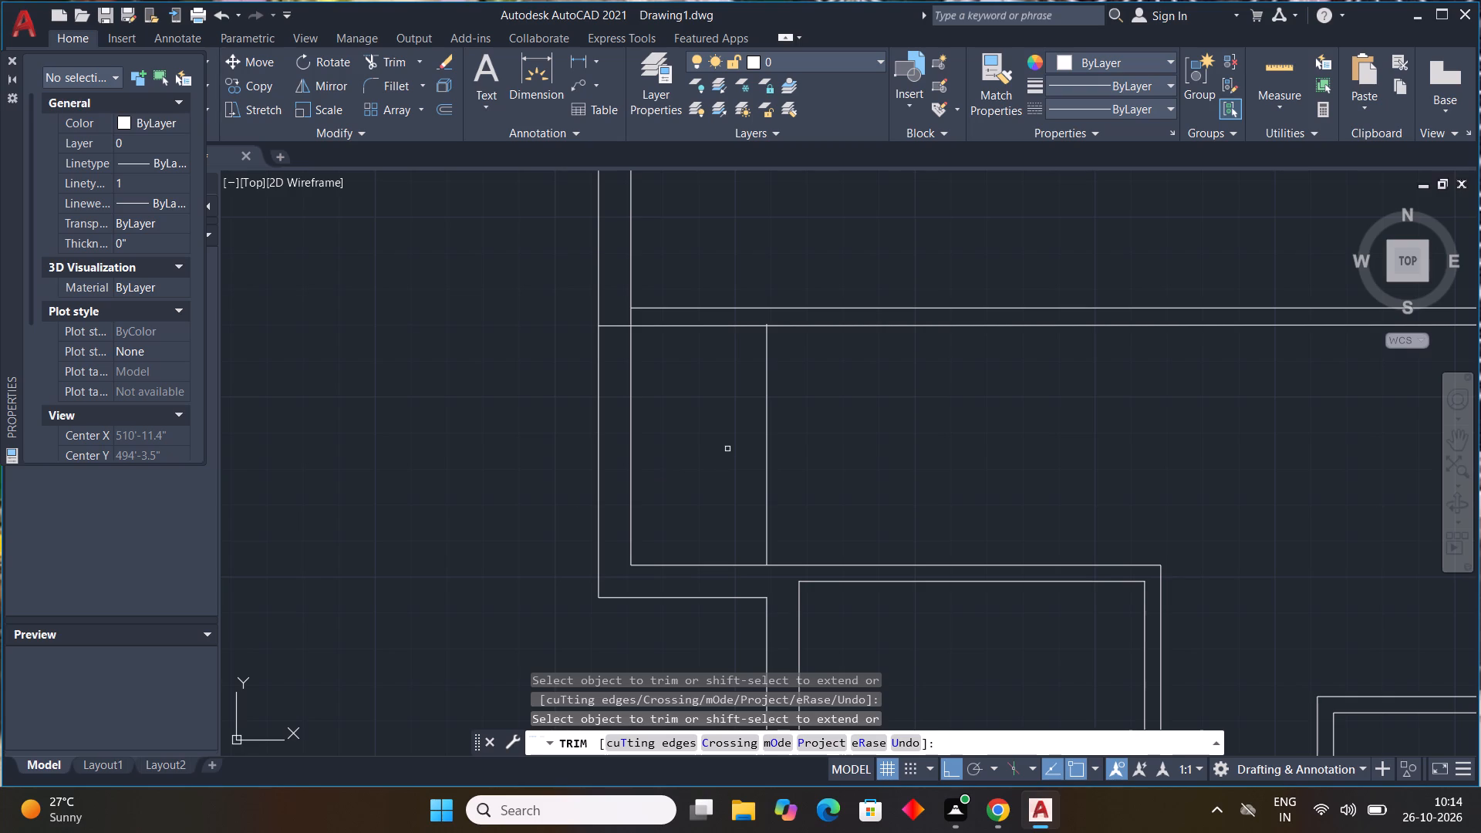
Trim away the leftover vertical line between the upper block's bottom wall and the new horizontal wall.
{"action": "scroll", "coordinate": [727, 449], "scroll_direction": "down", "scroll_amount": 2}
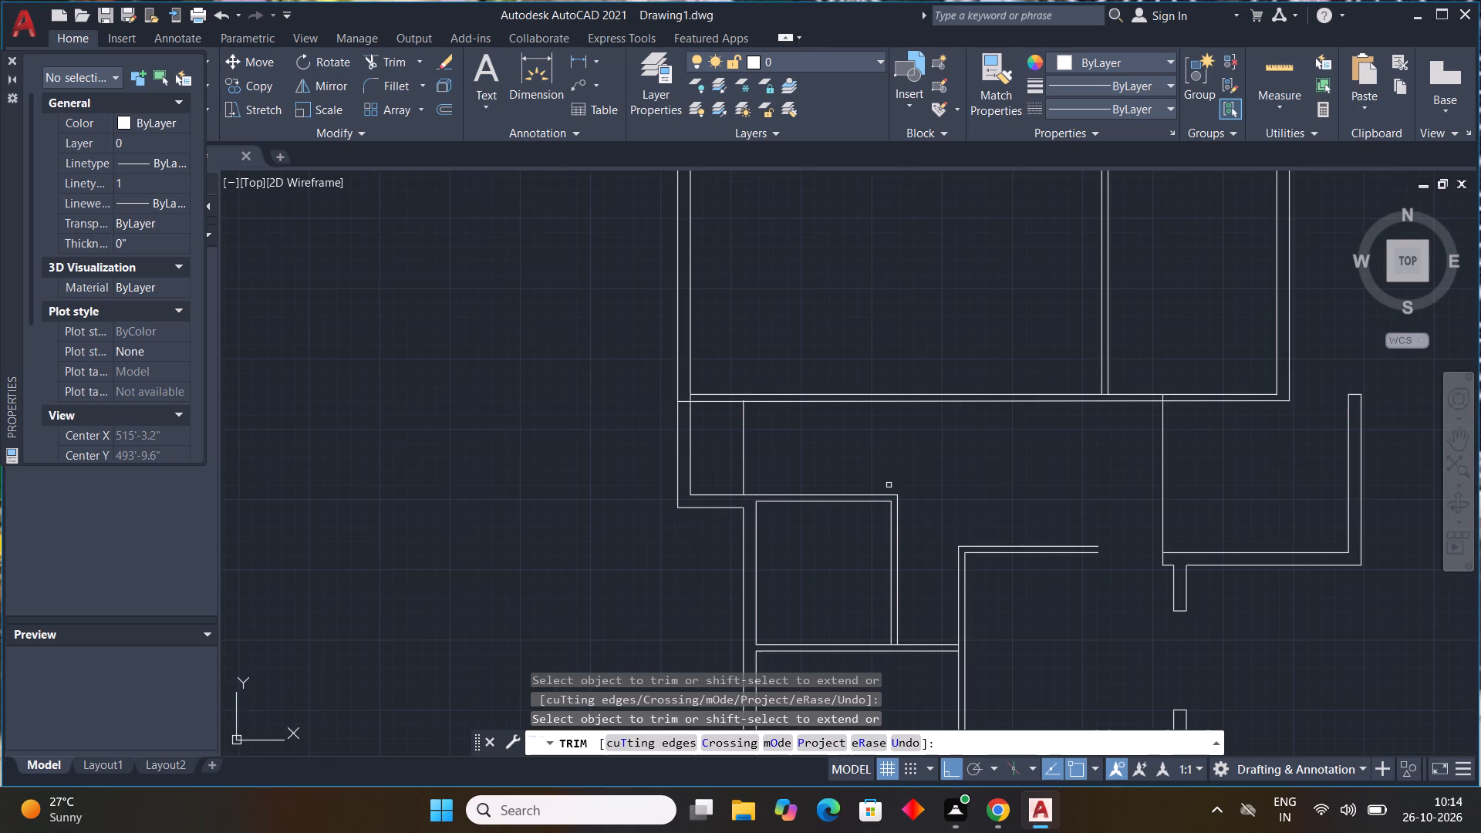
{"action": "middle_click_drag", "start_coordinate": [889, 485], "coordinate": [764, 447]}
{"action": "scroll", "coordinate": [764, 447], "scroll_direction": "down", "scroll_amount": 1}
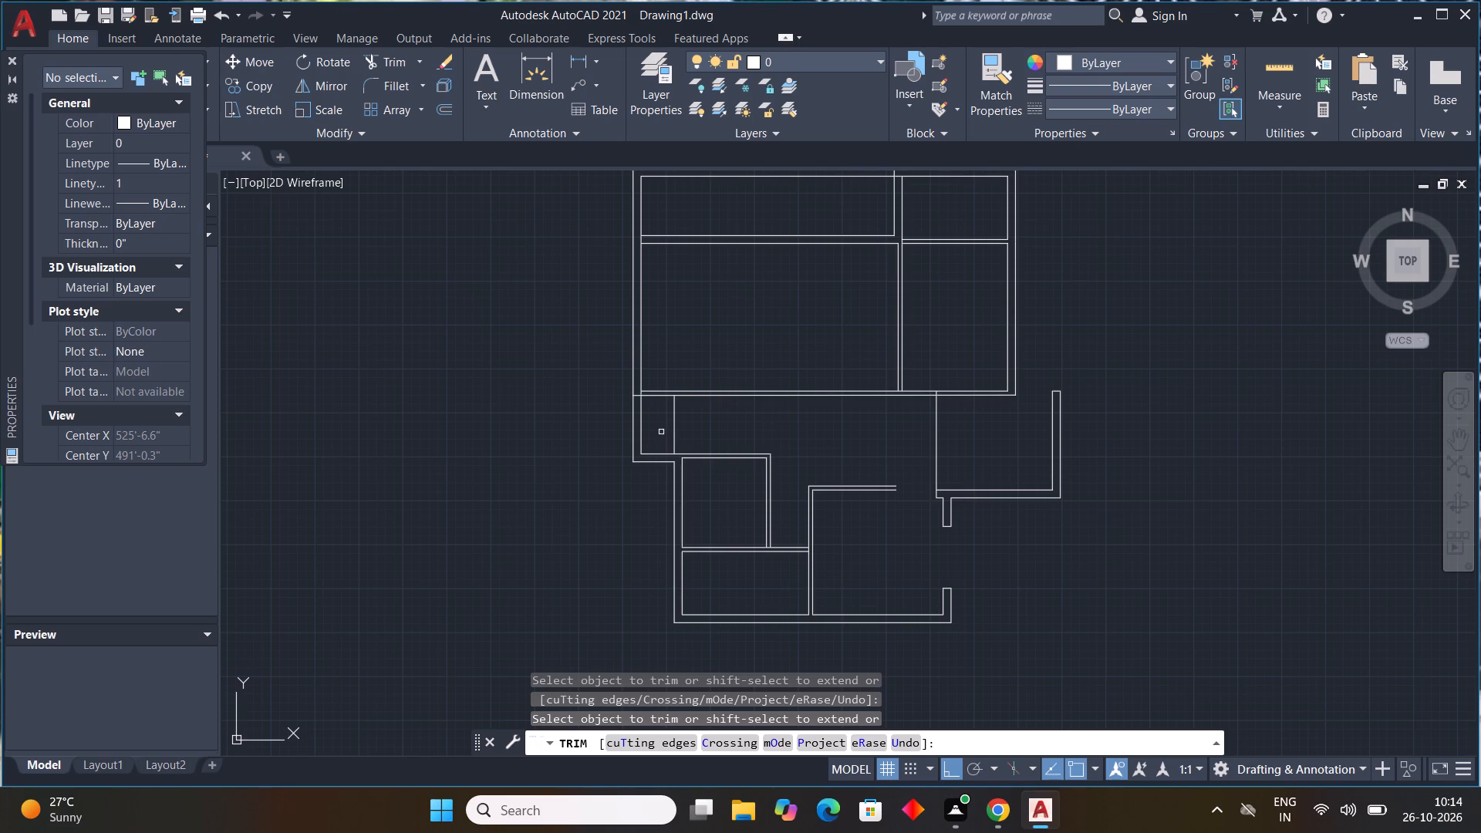
{"action": "left_click_drag", "start_coordinate": [661, 432], "coordinate": [690, 425]}
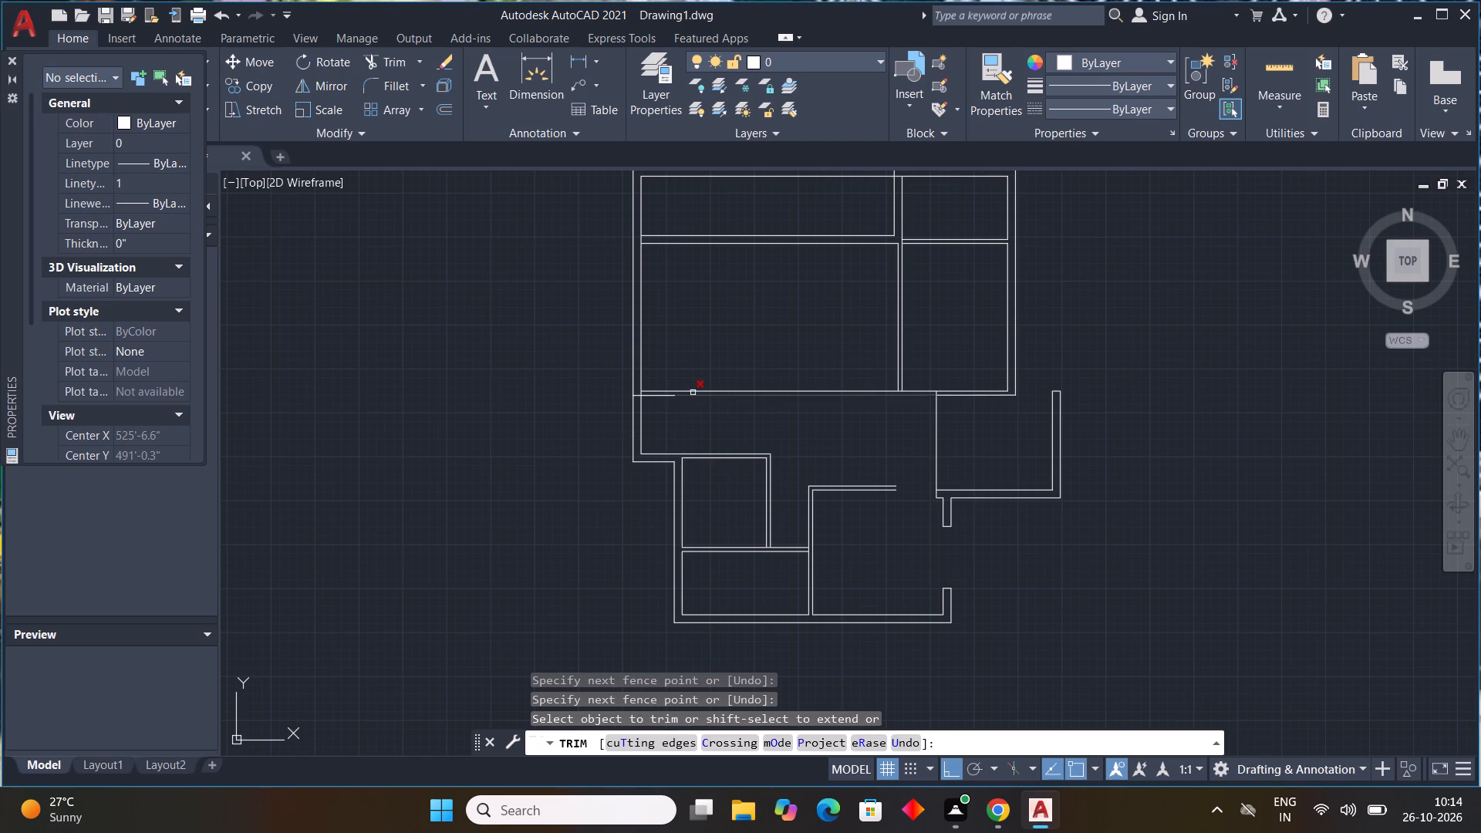
{"action": "left_click", "coordinate": [707, 362]}
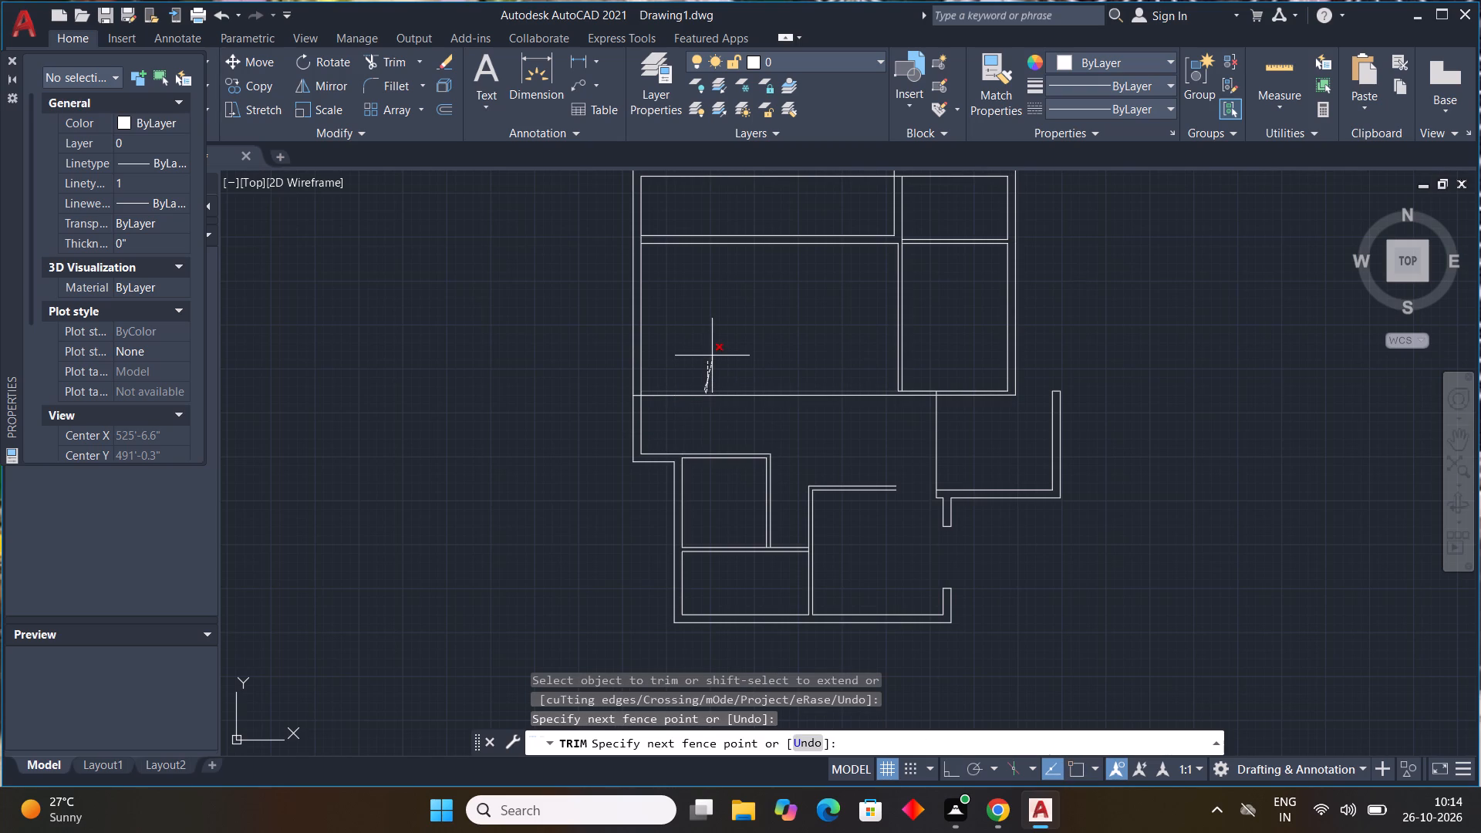
{"action": "key", "text": "Escape"}
{"action": "key", "text": "Escape"}
{"action": "key", "text": "Escape"}
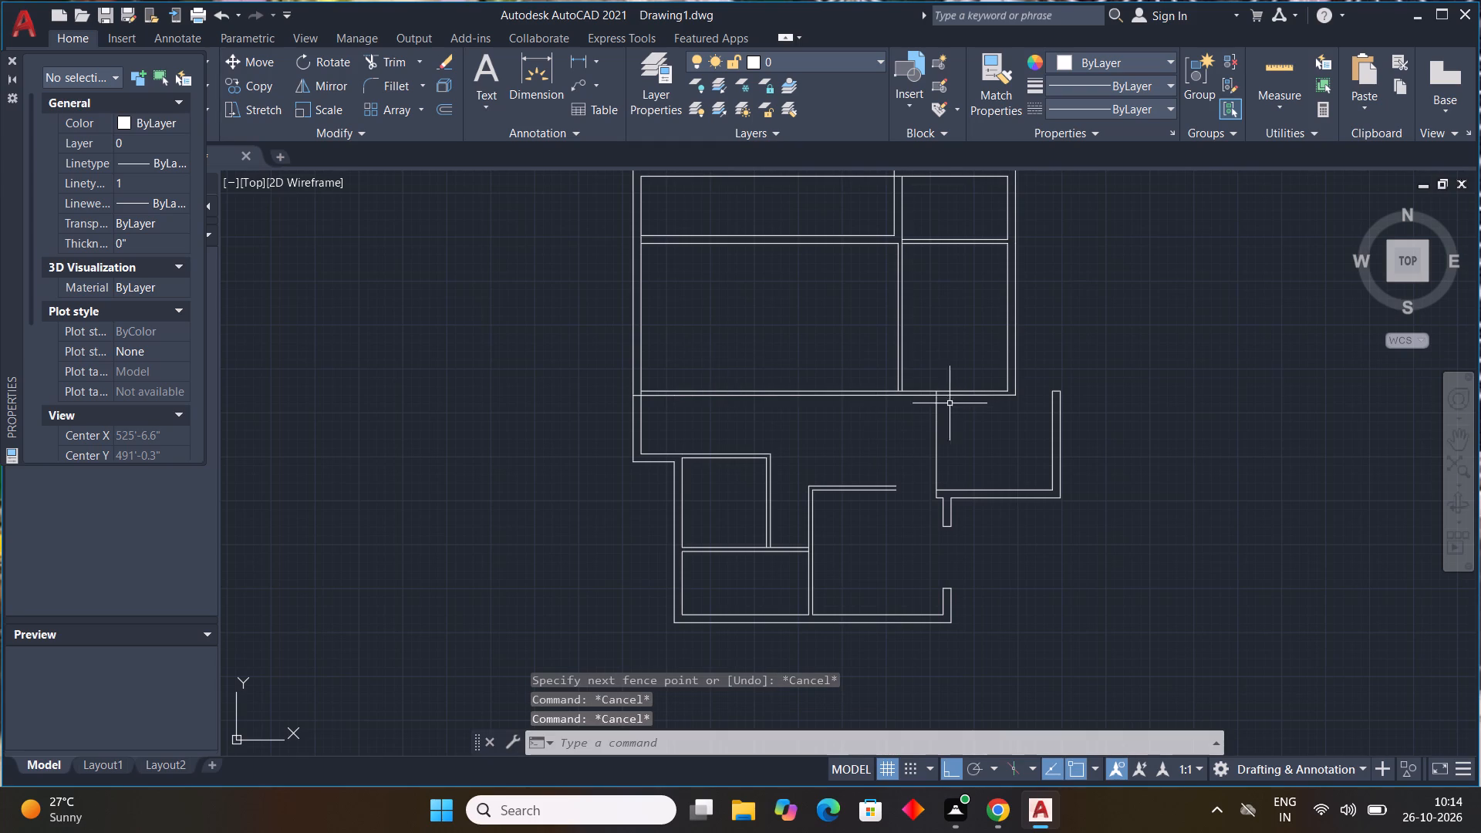
Draw a short vertical line across the upper block's bottom wall, continuing the left line of its vertical partition.
{"action": "scroll", "coordinate": [923, 387], "scroll_direction": "up", "scroll_amount": 3}
{"action": "middle_click_drag", "start_coordinate": [923, 387], "coordinate": [876, 317]}
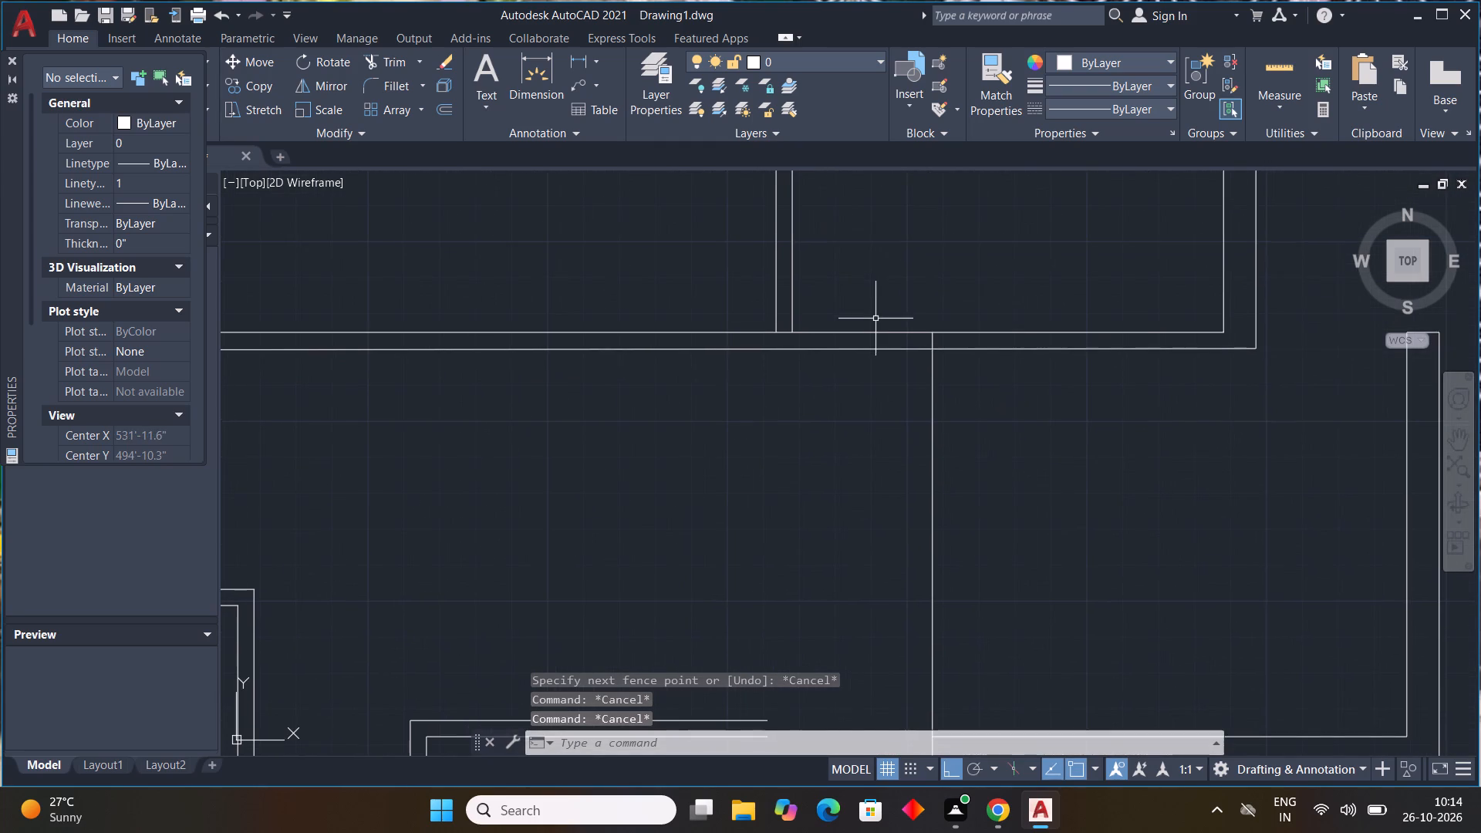
{"action": "key", "text": "l"}
{"action": "key", "text": "space"}
{"action": "left_click", "coordinate": [771, 329]}
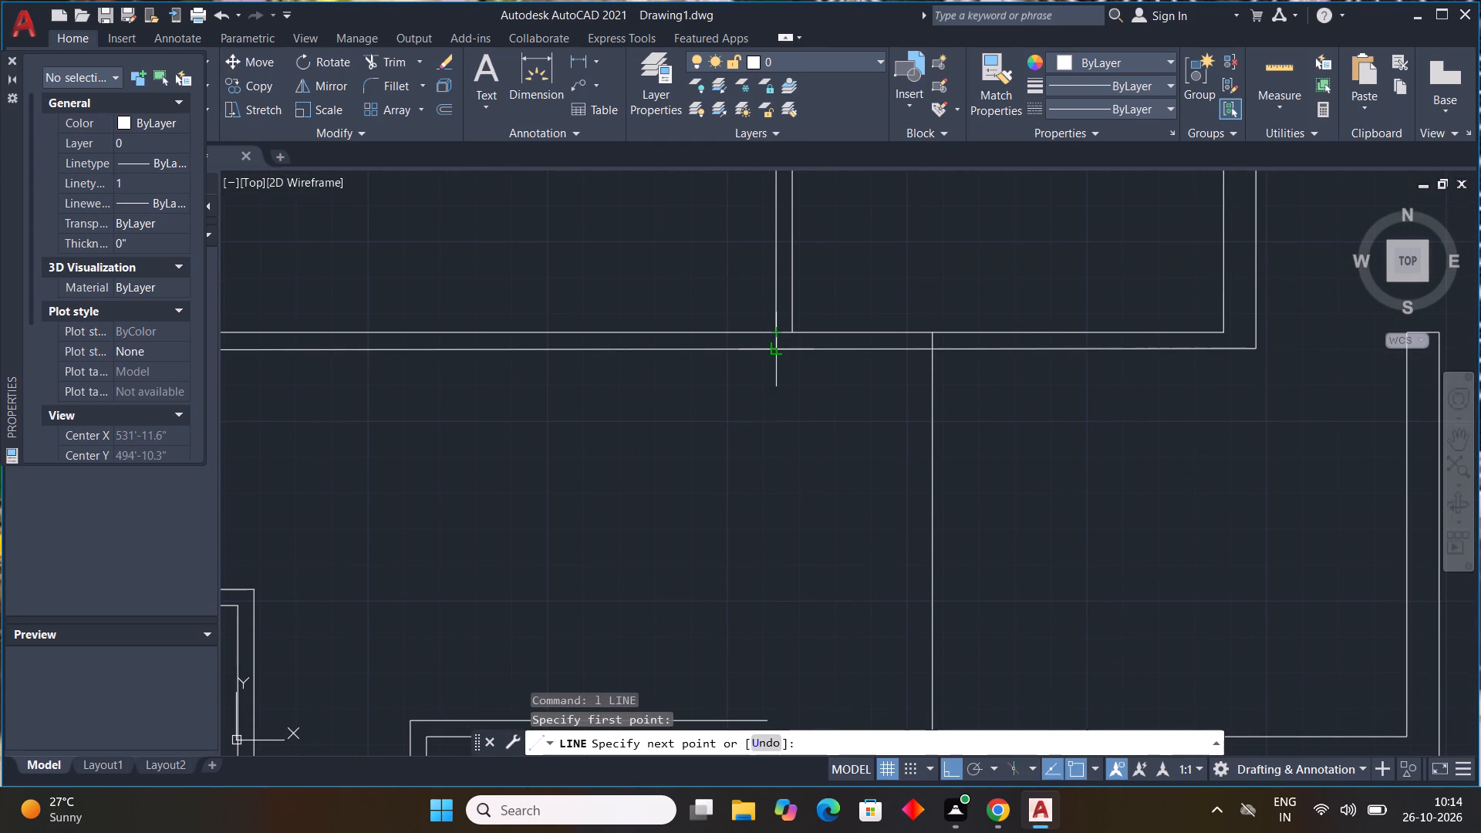
{"action": "left_click", "coordinate": [775, 346]}
{"action": "key", "text": "Escape"}
Trim away the upper block's bottom wall from the vertical partition to the left outer wall, including its leftover end pieces.
{"action": "scroll", "coordinate": [828, 346], "scroll_direction": "down", "scroll_amount": 2}
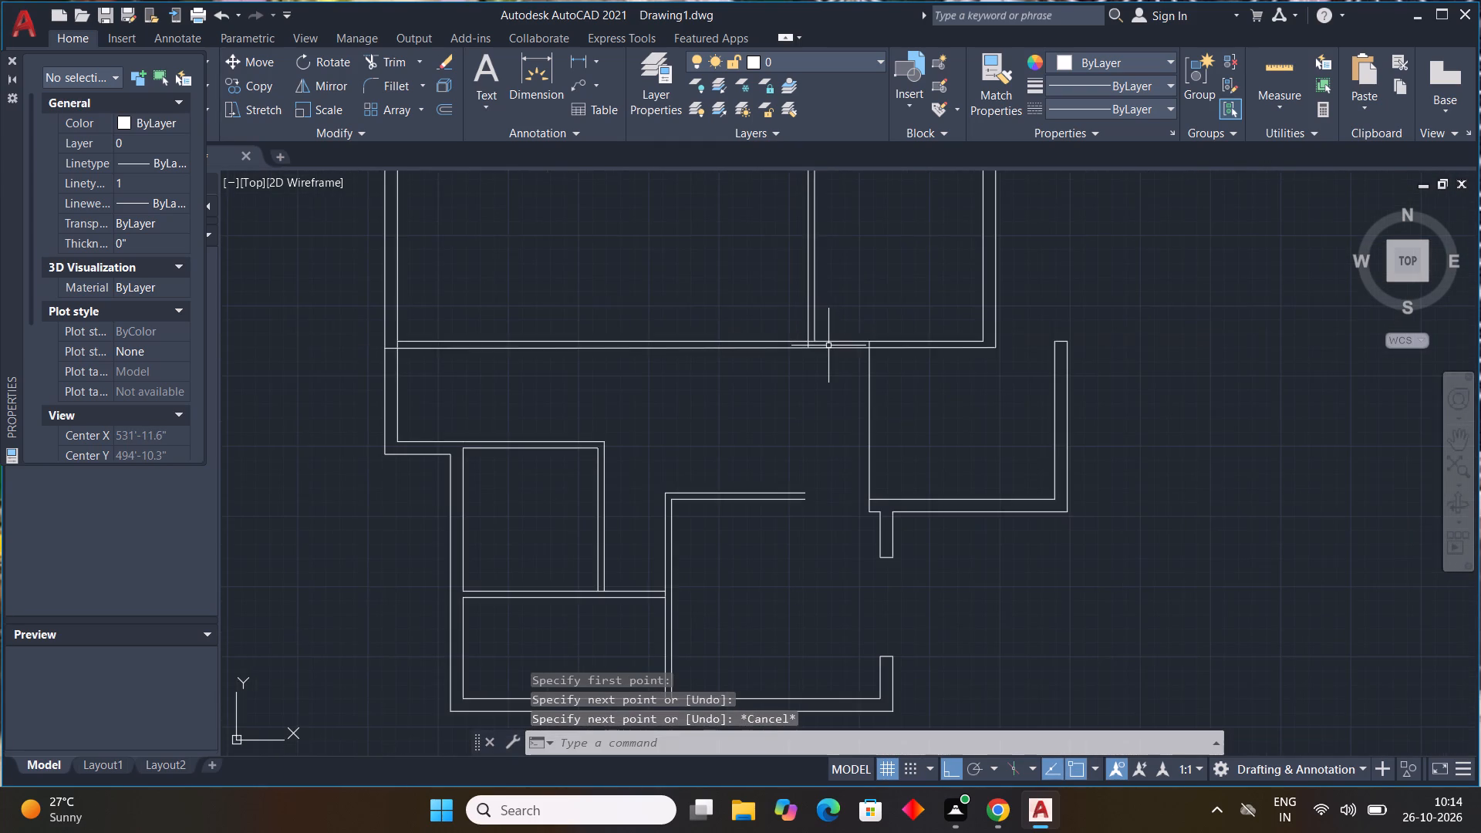
{"action": "middle_click_drag", "start_coordinate": [832, 361], "coordinate": [836, 408]}
{"action": "scroll", "coordinate": [835, 406], "scroll_direction": "down", "scroll_amount": 1}
{"action": "middle_click_drag", "start_coordinate": [838, 447], "coordinate": [906, 438]}
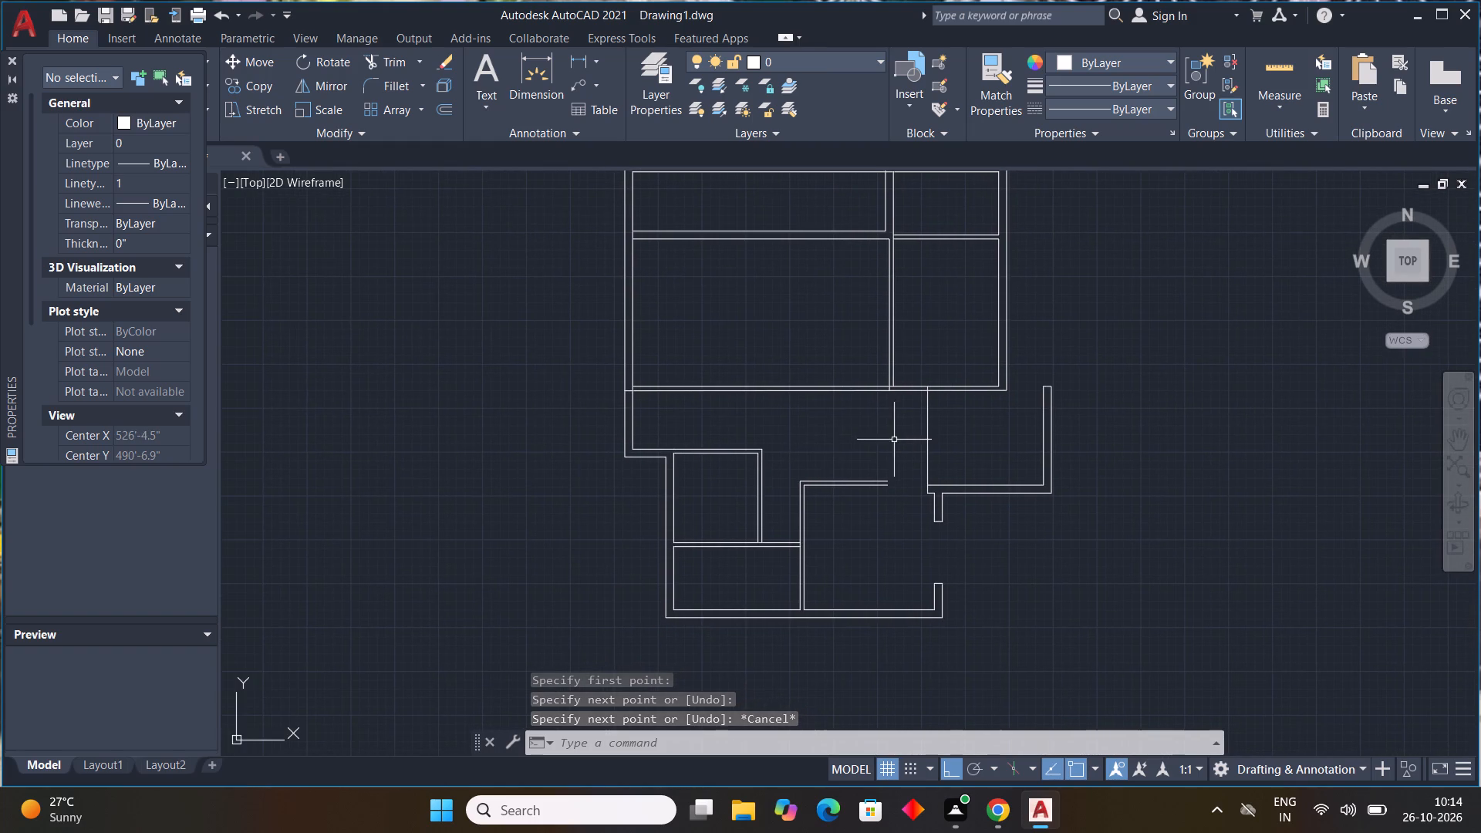
{"action": "key", "text": "Escape"}
{"action": "key", "text": "t"}
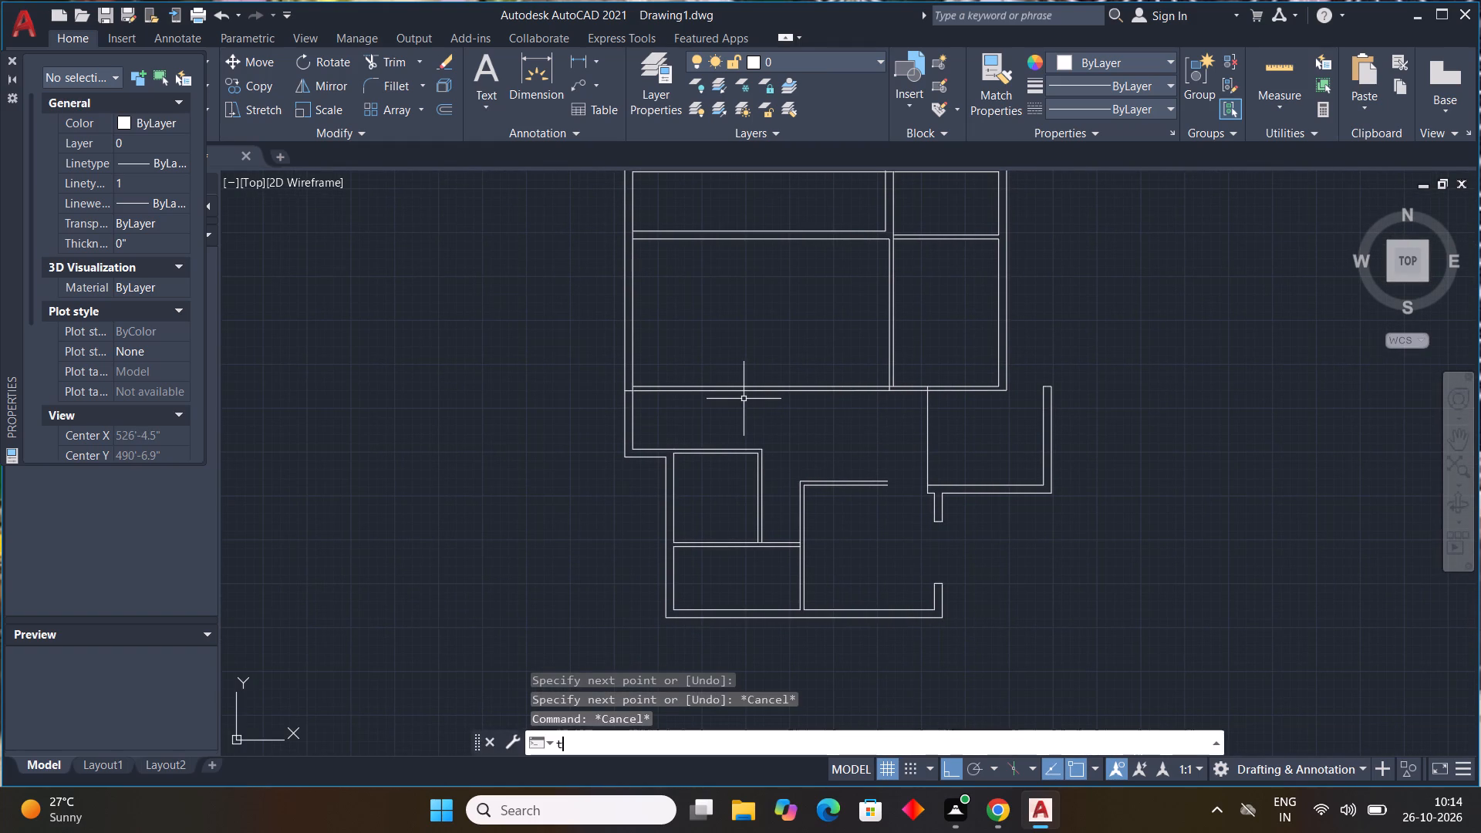
{"action": "key", "text": "r"}
{"action": "key", "text": "space"}
{"action": "left_click_drag", "start_coordinate": [759, 352], "coordinate": [751, 407]}
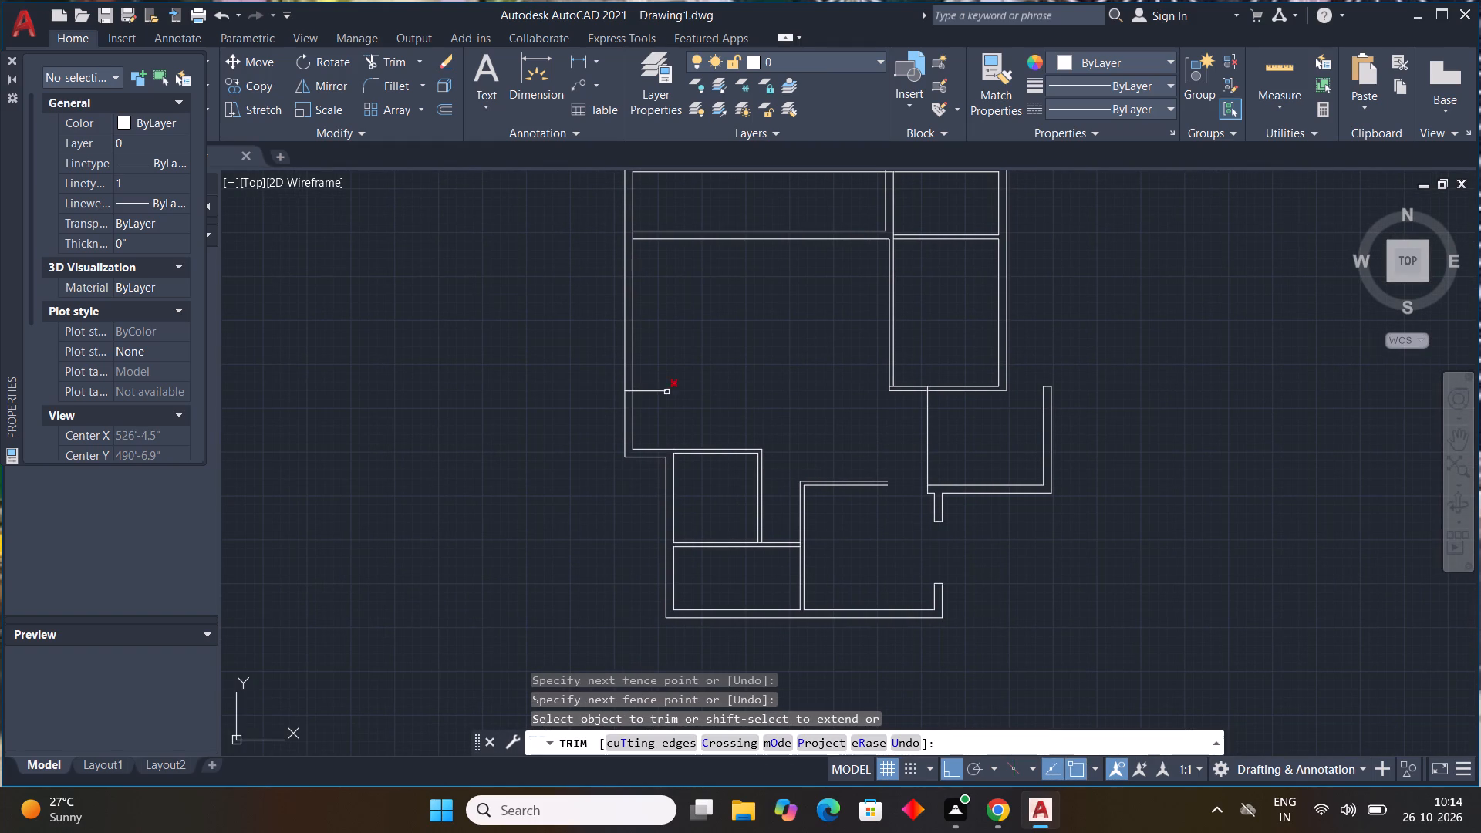
{"action": "left_click", "coordinate": [663, 390]}
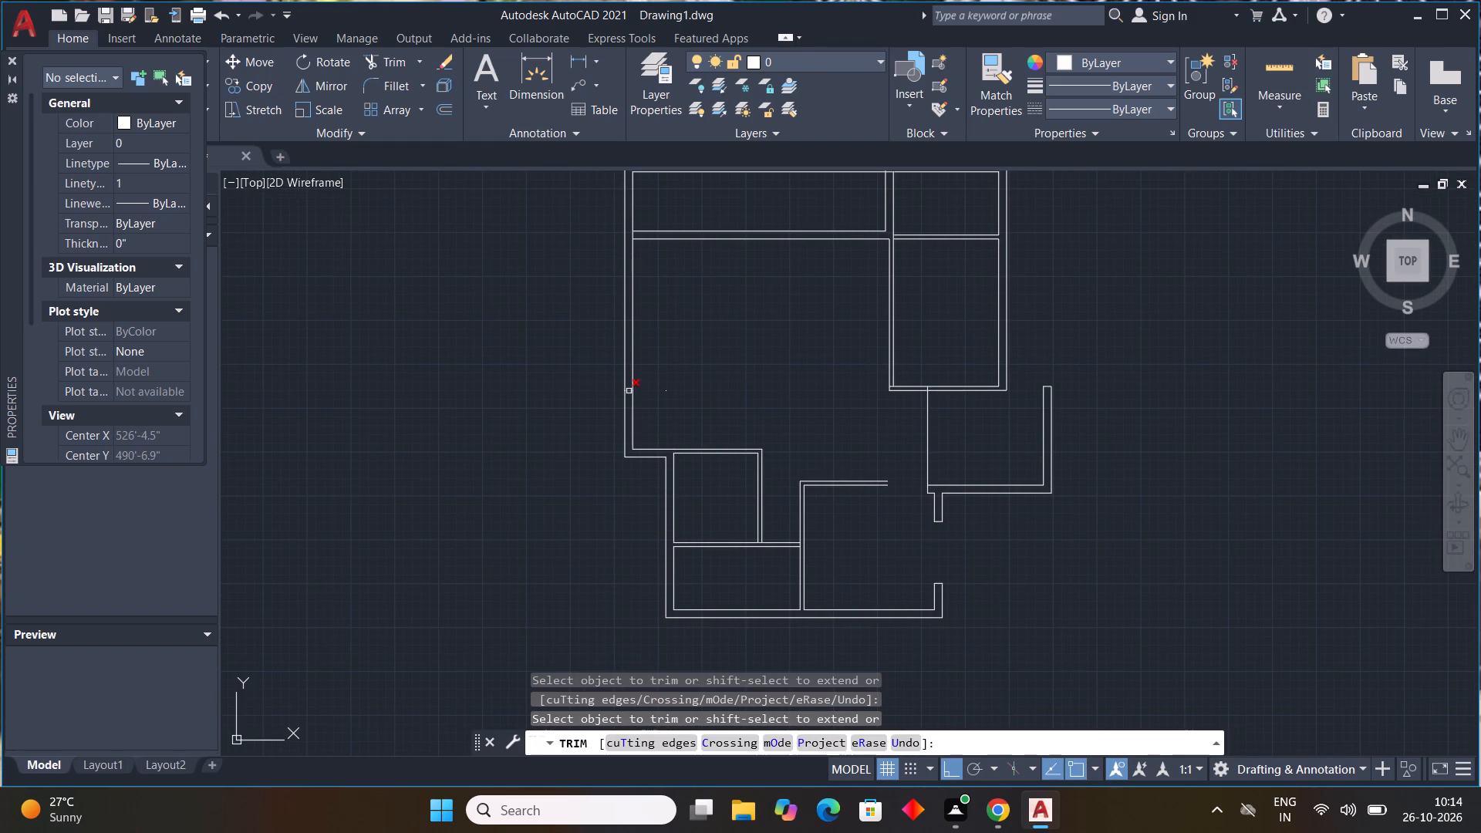
{"action": "left_click", "coordinate": [629, 391]}
{"action": "key", "text": "Escape"}
{"action": "key", "text": "Escape"}
{"action": "key", "text": "Escape"}
{"action": "key", "text": "Escape"}
{"action": "key", "text": "Escape"}
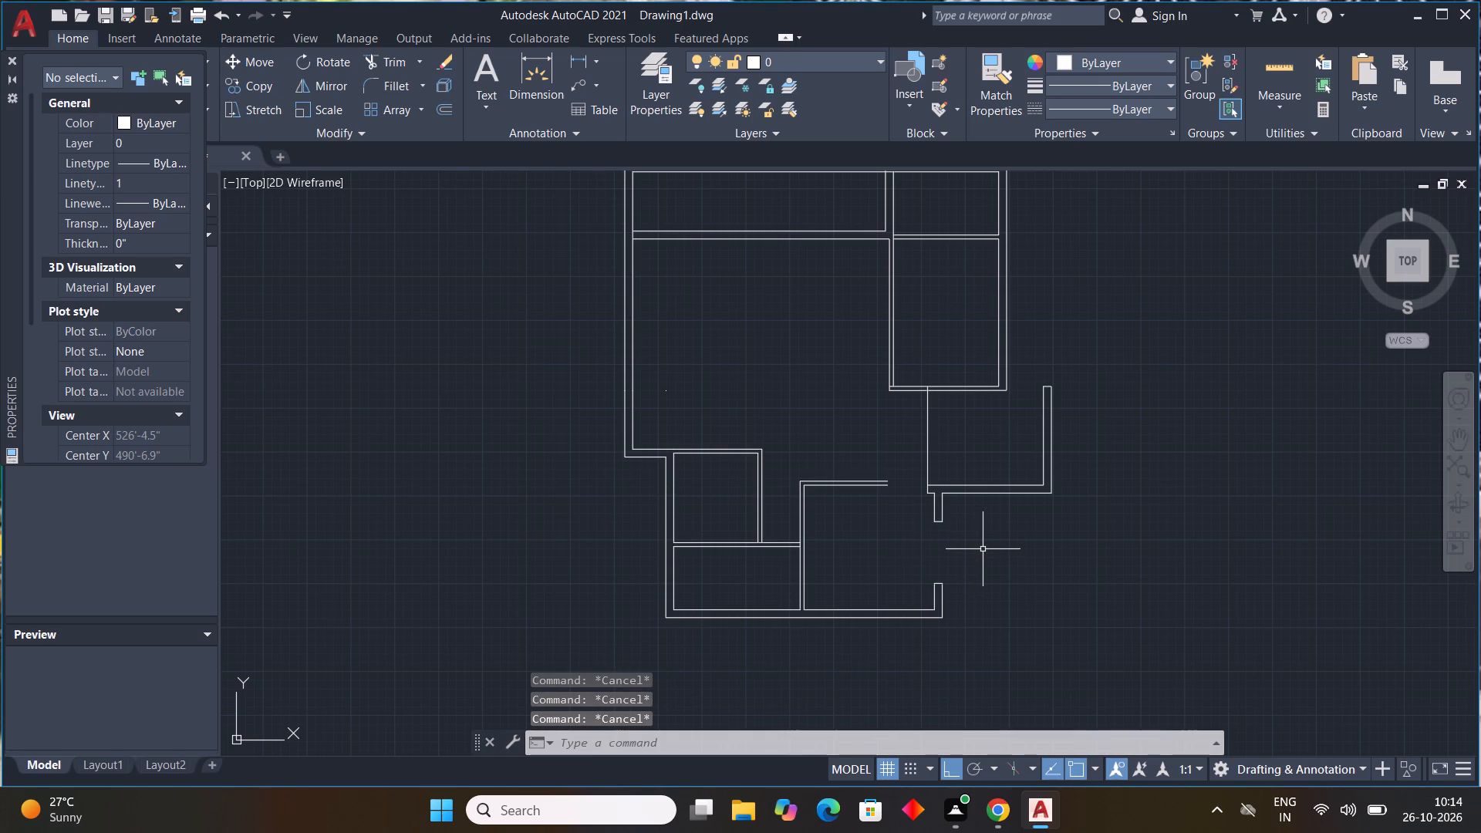
Draw a short vertical line across the partition below the 8' room, continuing the outer line of the room's right wall.
{"action": "type", "text": "l"}
{"action": "key", "text": "space"}
{"action": "scroll", "coordinate": [781, 541], "scroll_direction": "up", "scroll_amount": 2}
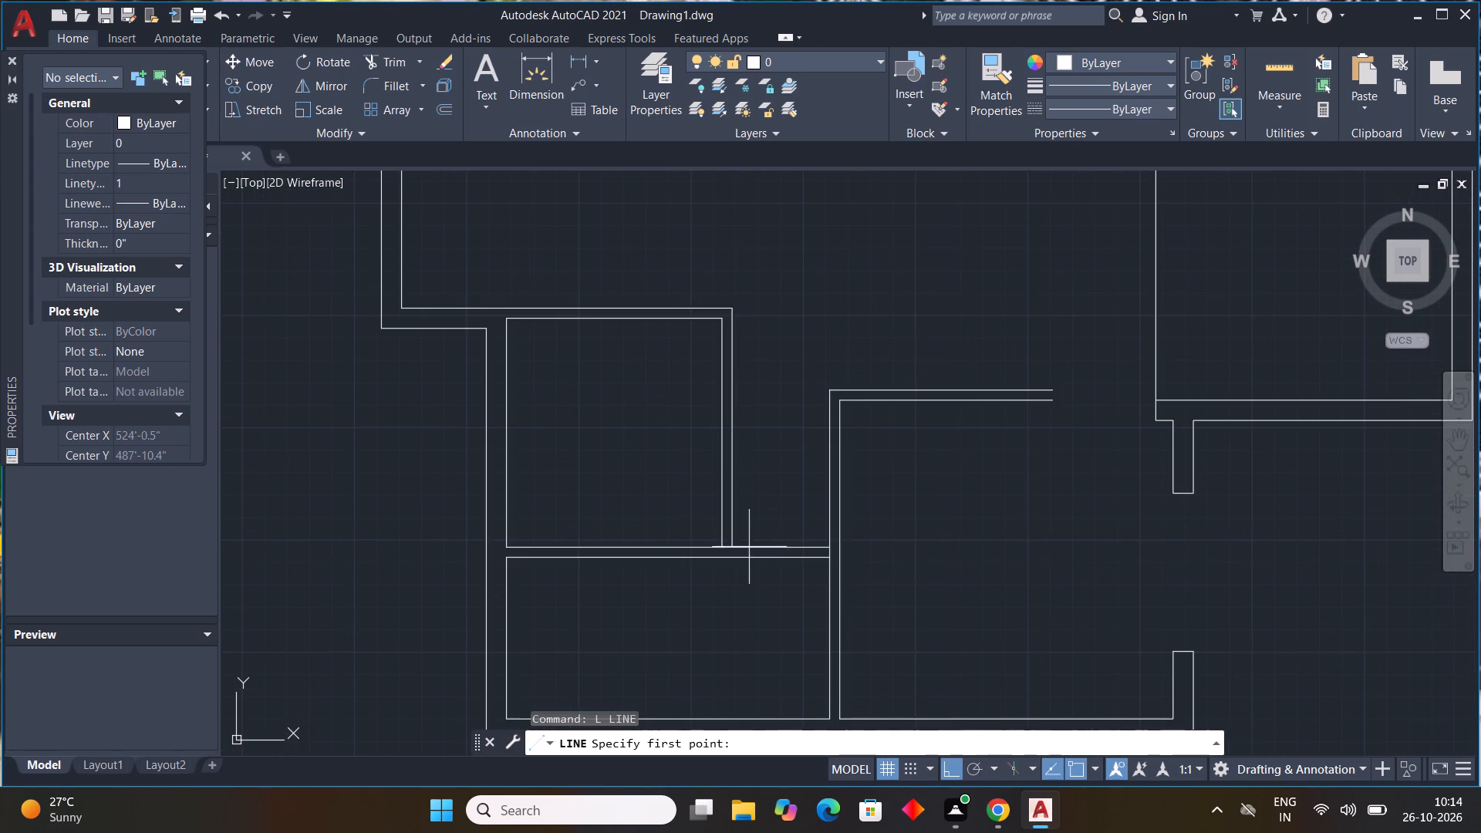
{"action": "scroll", "coordinate": [738, 549], "scroll_direction": "up", "scroll_amount": 2}
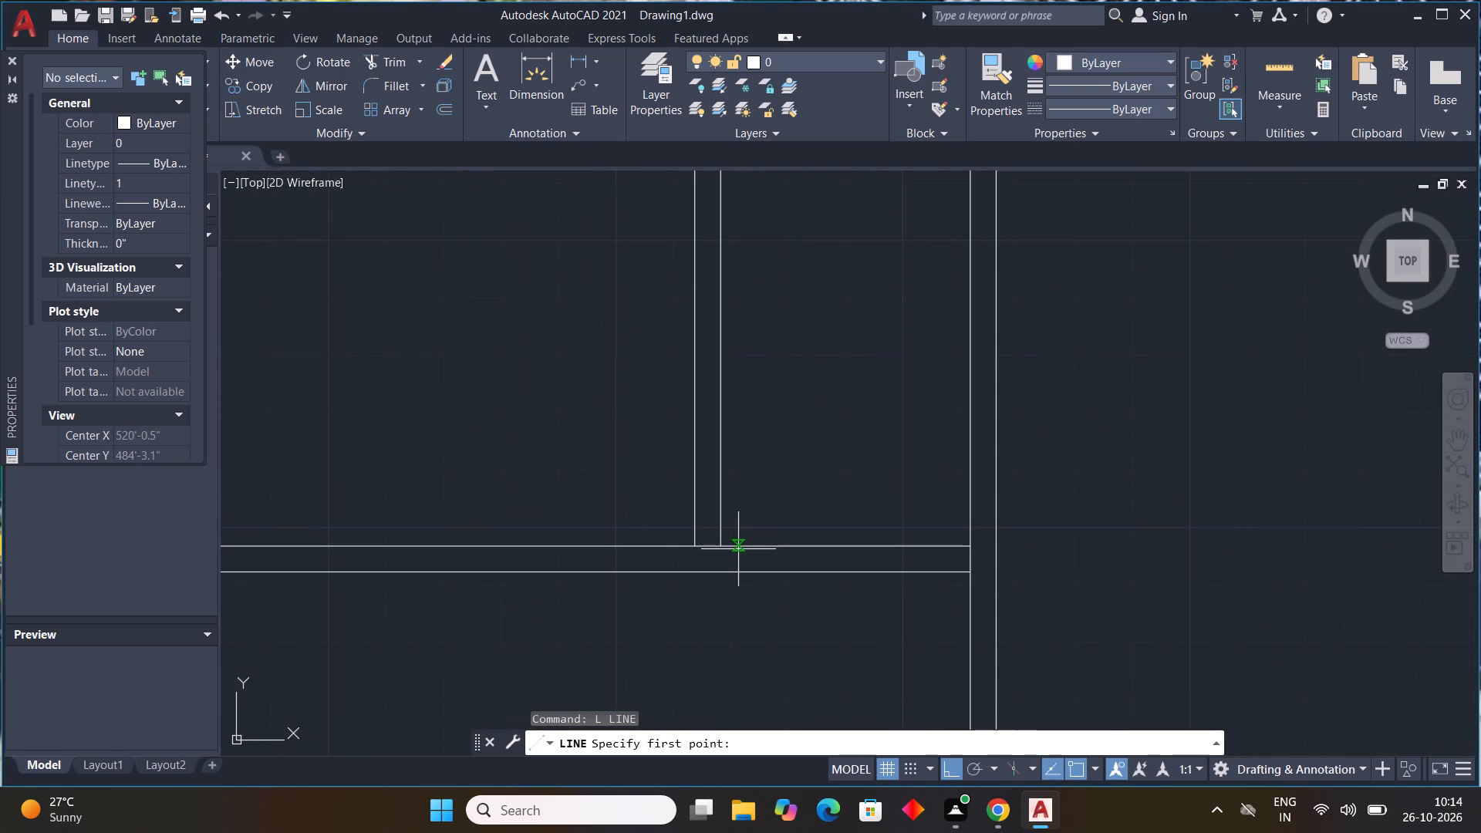
{"action": "left_click", "coordinate": [724, 548]}
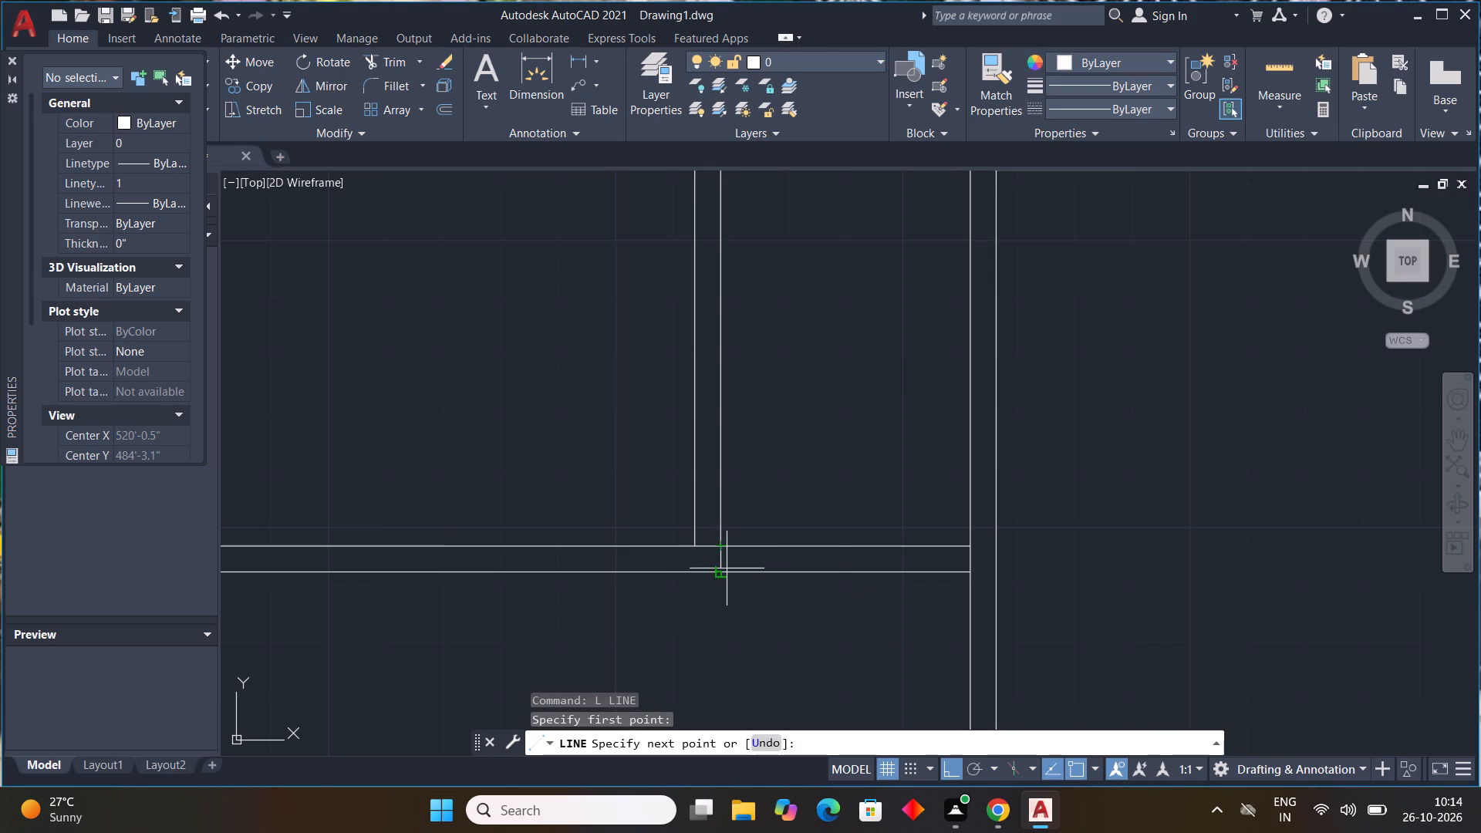
{"action": "left_click", "coordinate": [727, 570]}
{"action": "key", "text": "Escape"}
Close the open right end of the horizontal stub partition with a short vertical line.
{"action": "scroll", "coordinate": [844, 525], "scroll_direction": "down", "scroll_amount": 2}
{"action": "middle_click_drag", "start_coordinate": [939, 530], "coordinate": [787, 538]}
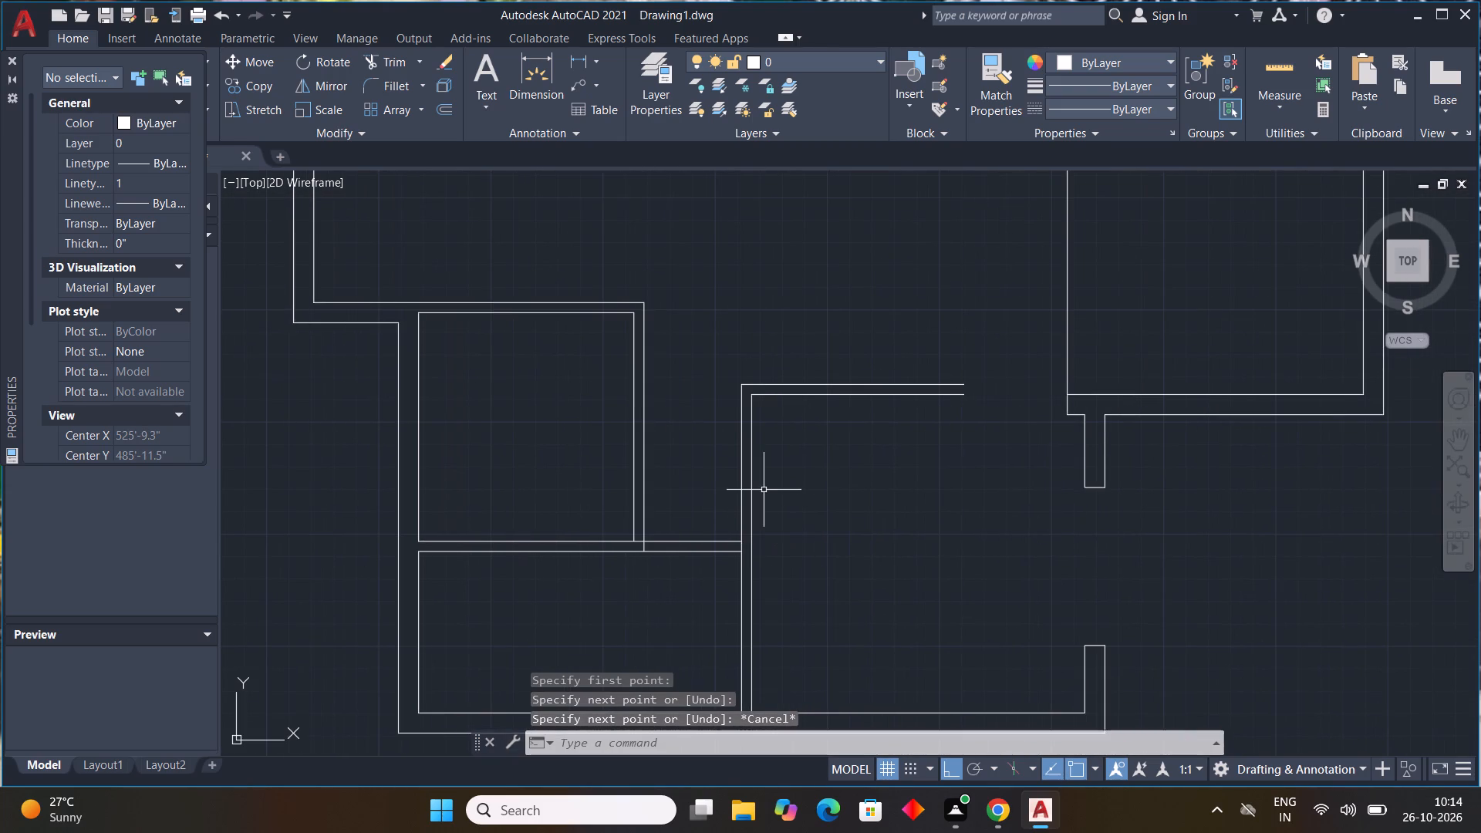
{"action": "key", "text": "l"}
{"action": "key", "text": "space"}
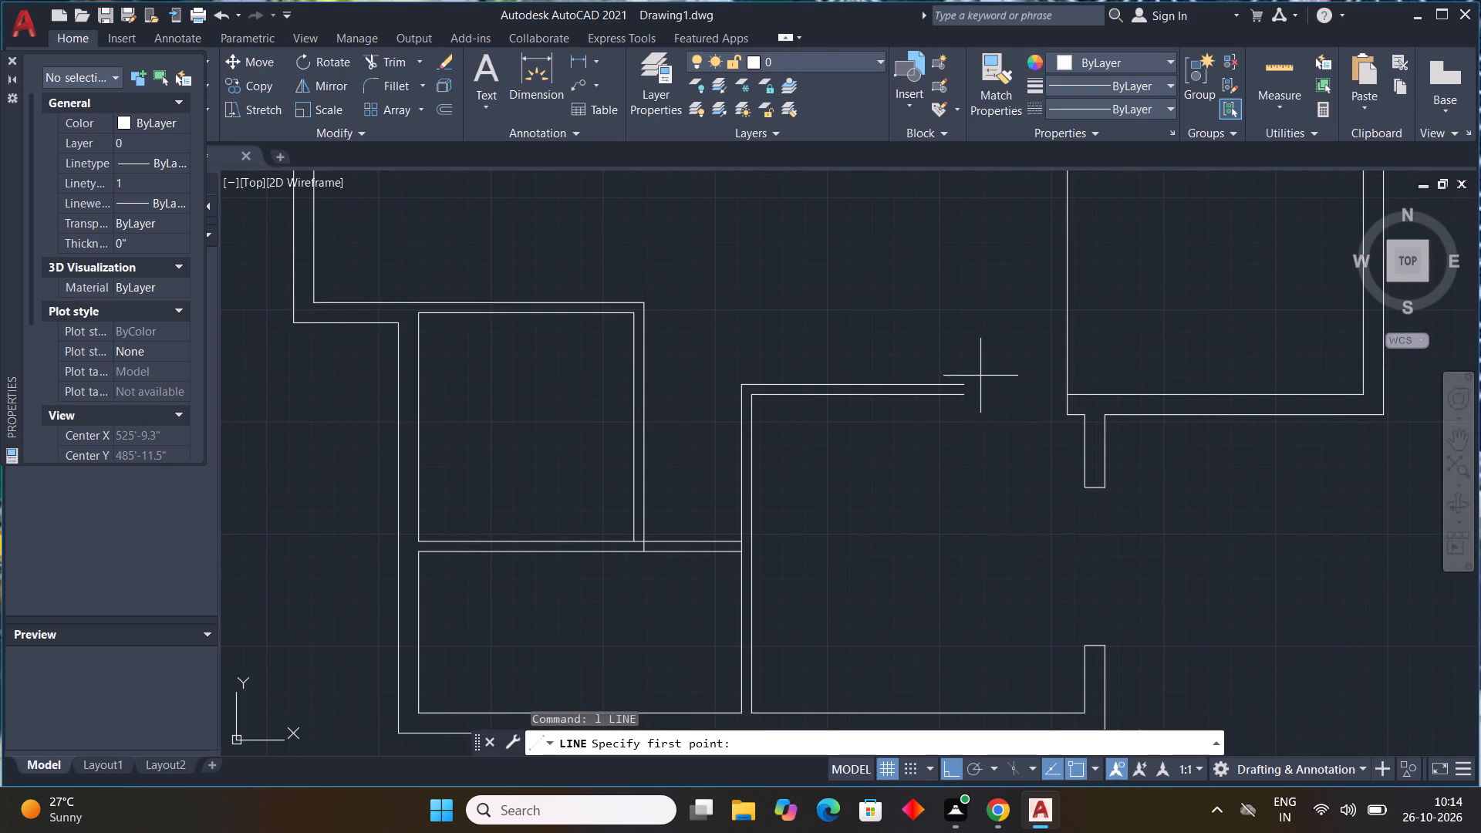
{"action": "left_click", "coordinate": [966, 380]}
{"action": "left_click", "coordinate": [967, 397]}
{"action": "scroll", "coordinate": [974, 413], "scroll_direction": "down", "scroll_amount": 1}
{"action": "middle_click_drag", "start_coordinate": [972, 426], "coordinate": [970, 432]}
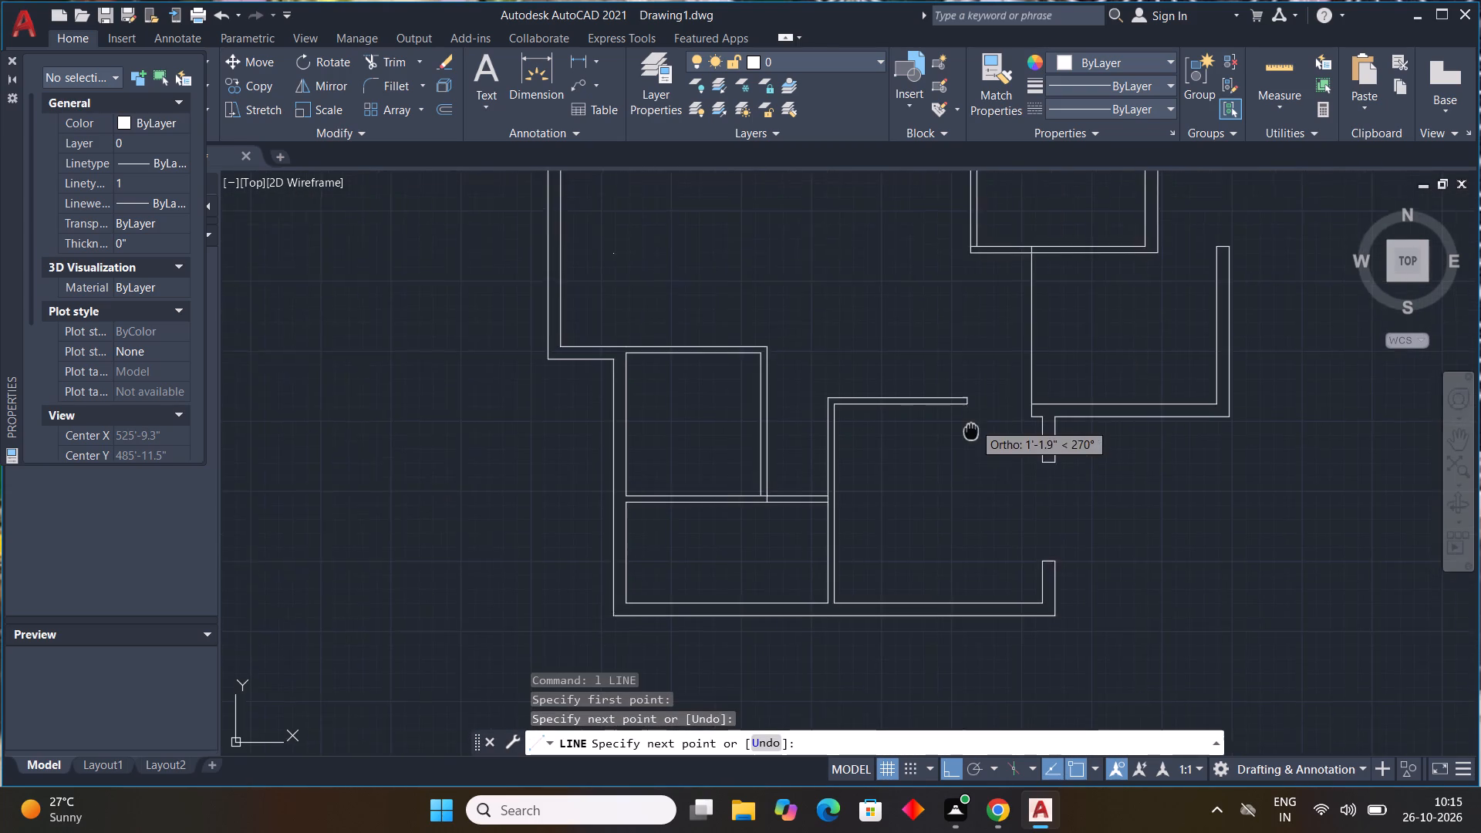
{"action": "middle_click_drag", "start_coordinate": [970, 432], "coordinate": [853, 534]}
{"action": "key", "text": "Escape"}
{"action": "key", "text": "Escape"}
{"action": "key", "text": "Escape"}
{"action": "key", "text": "Escape"}
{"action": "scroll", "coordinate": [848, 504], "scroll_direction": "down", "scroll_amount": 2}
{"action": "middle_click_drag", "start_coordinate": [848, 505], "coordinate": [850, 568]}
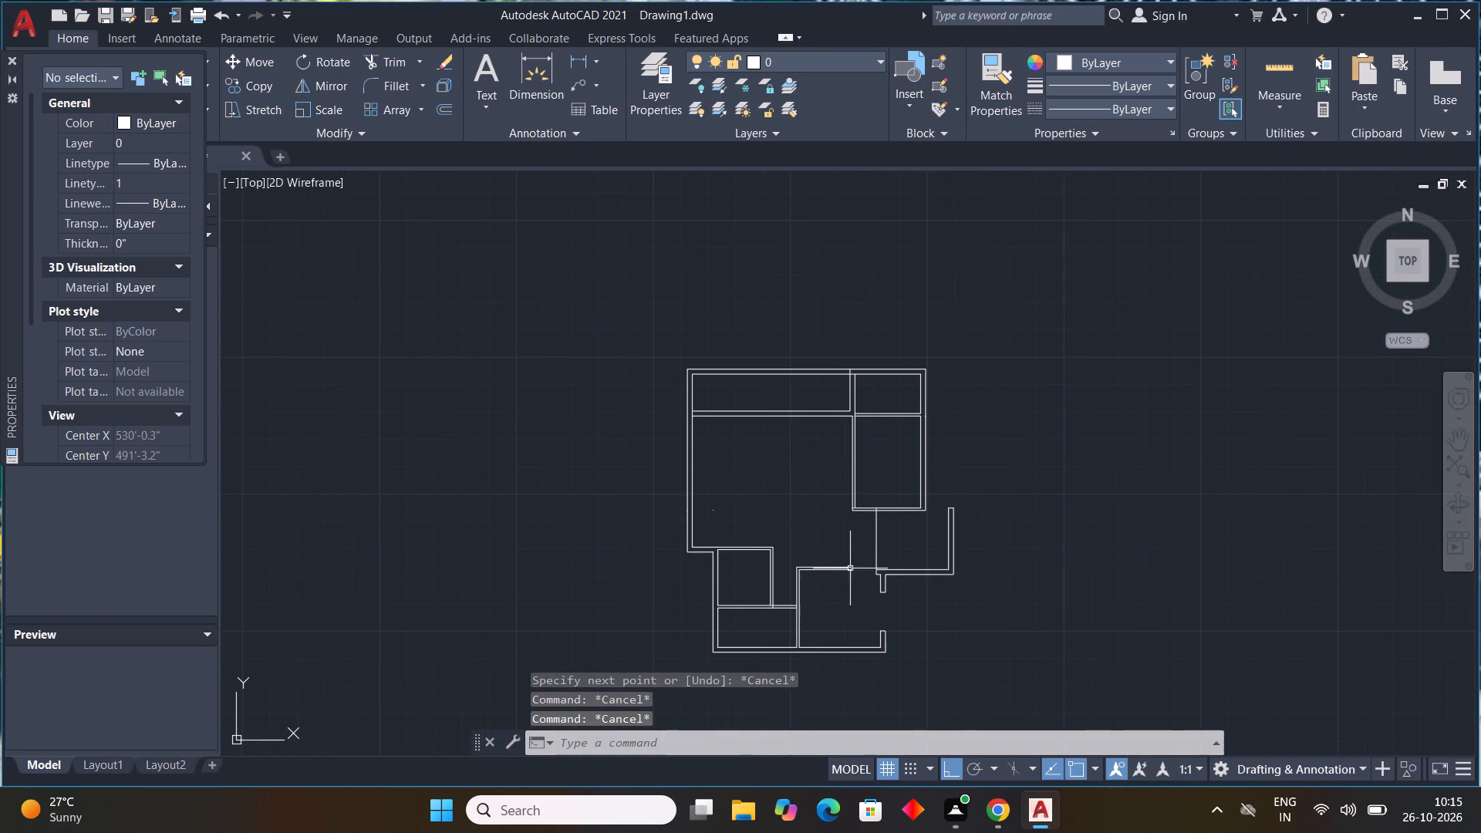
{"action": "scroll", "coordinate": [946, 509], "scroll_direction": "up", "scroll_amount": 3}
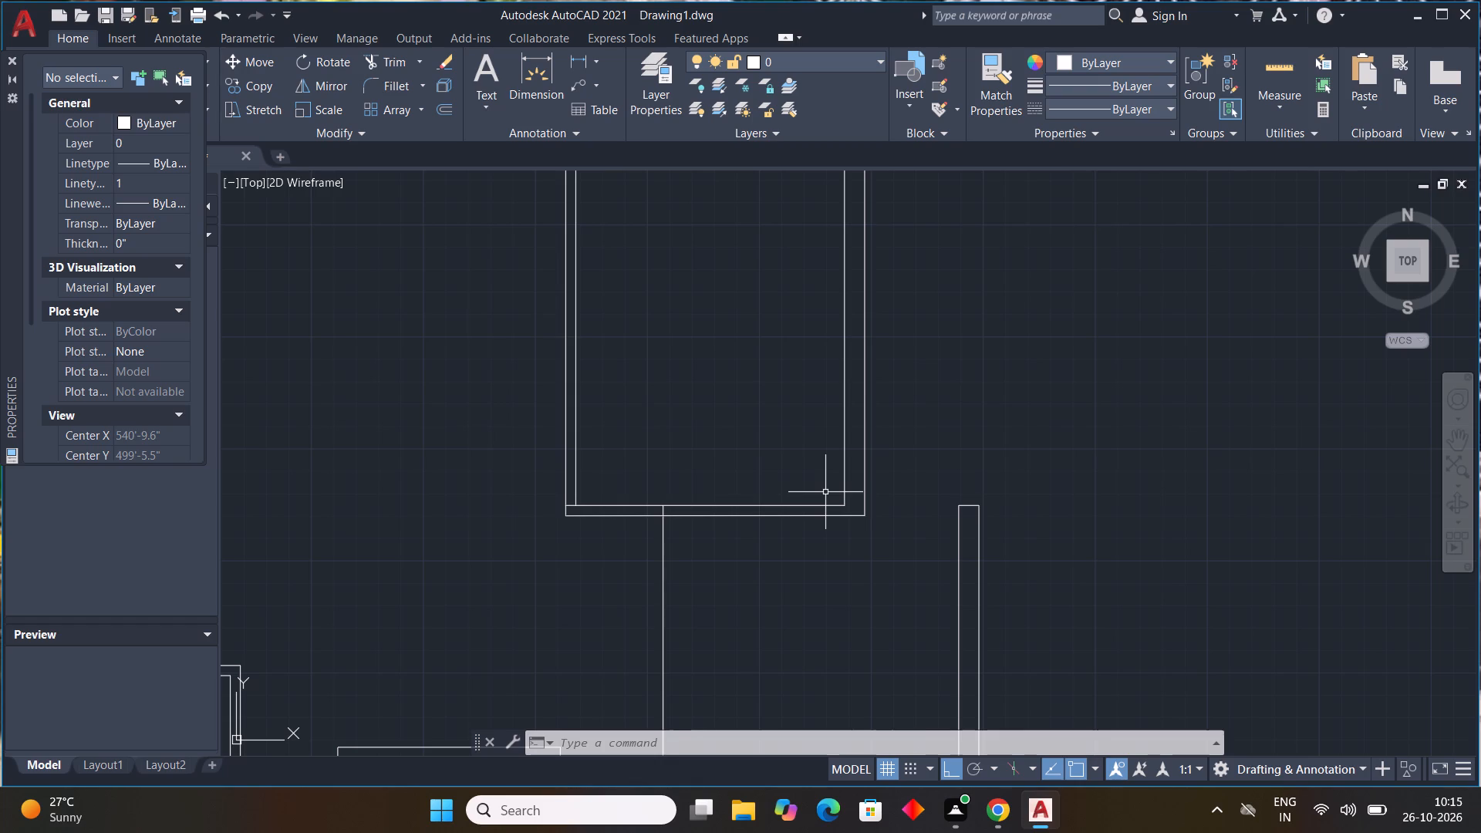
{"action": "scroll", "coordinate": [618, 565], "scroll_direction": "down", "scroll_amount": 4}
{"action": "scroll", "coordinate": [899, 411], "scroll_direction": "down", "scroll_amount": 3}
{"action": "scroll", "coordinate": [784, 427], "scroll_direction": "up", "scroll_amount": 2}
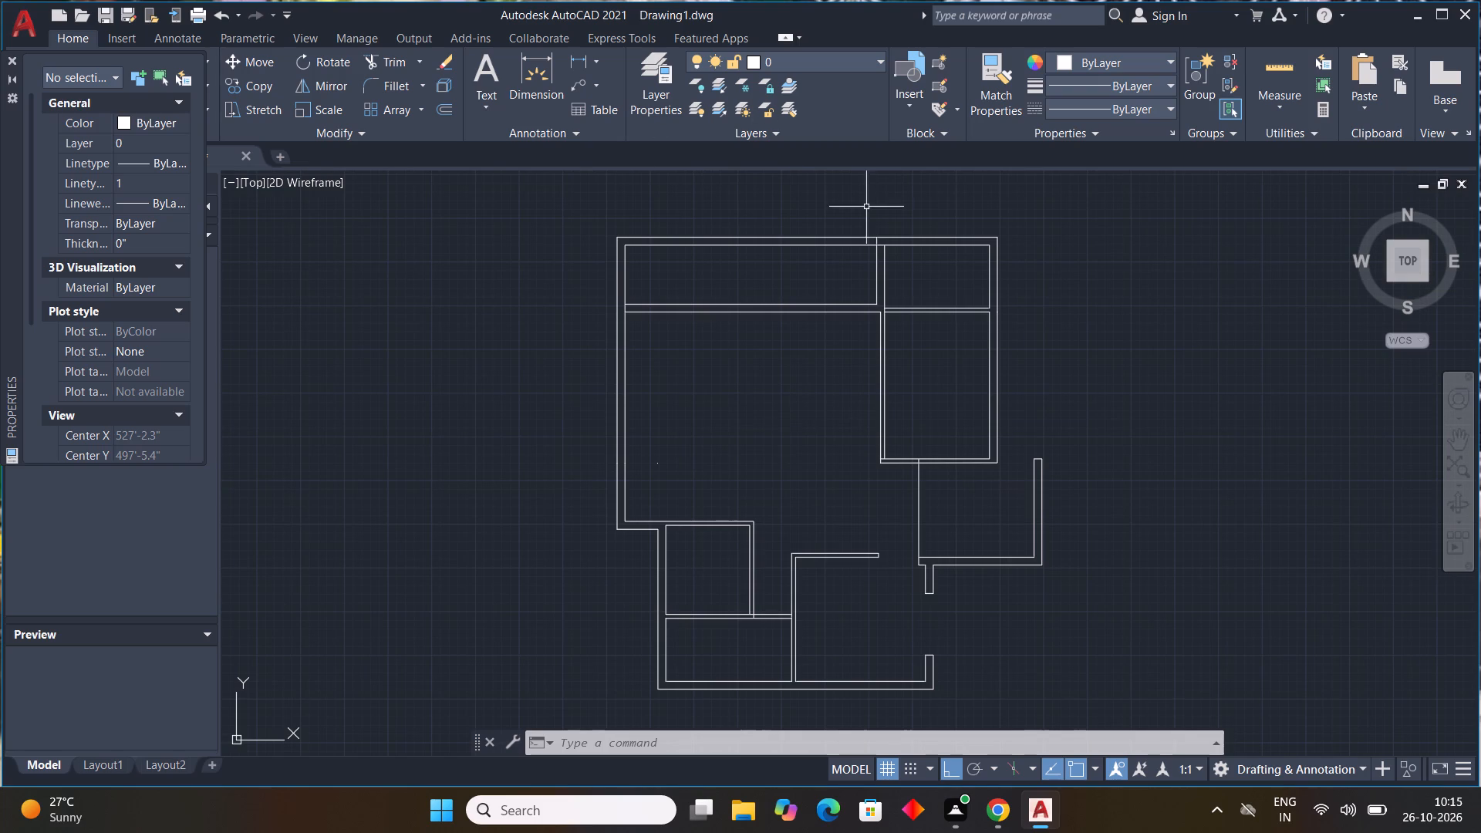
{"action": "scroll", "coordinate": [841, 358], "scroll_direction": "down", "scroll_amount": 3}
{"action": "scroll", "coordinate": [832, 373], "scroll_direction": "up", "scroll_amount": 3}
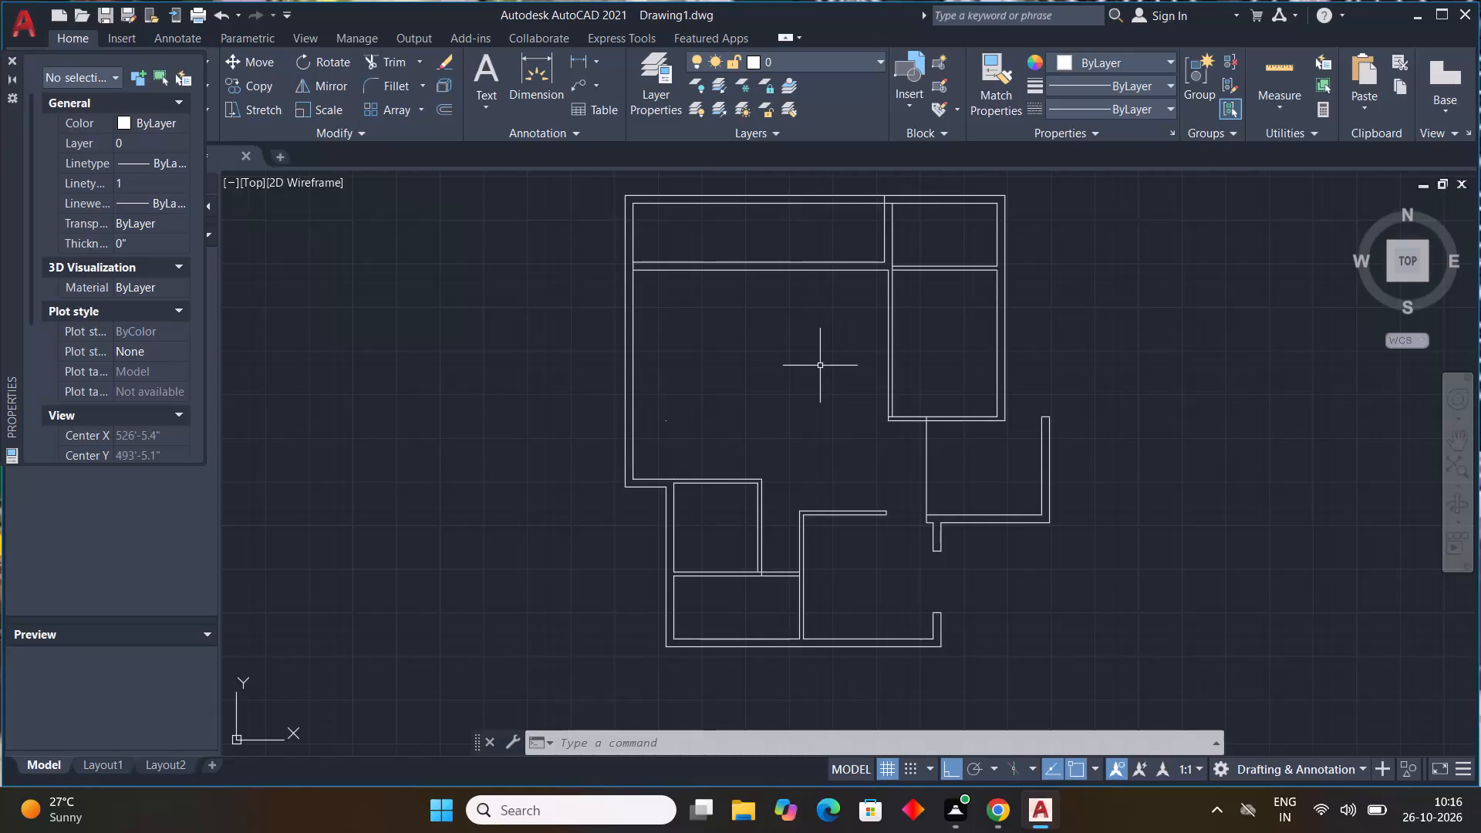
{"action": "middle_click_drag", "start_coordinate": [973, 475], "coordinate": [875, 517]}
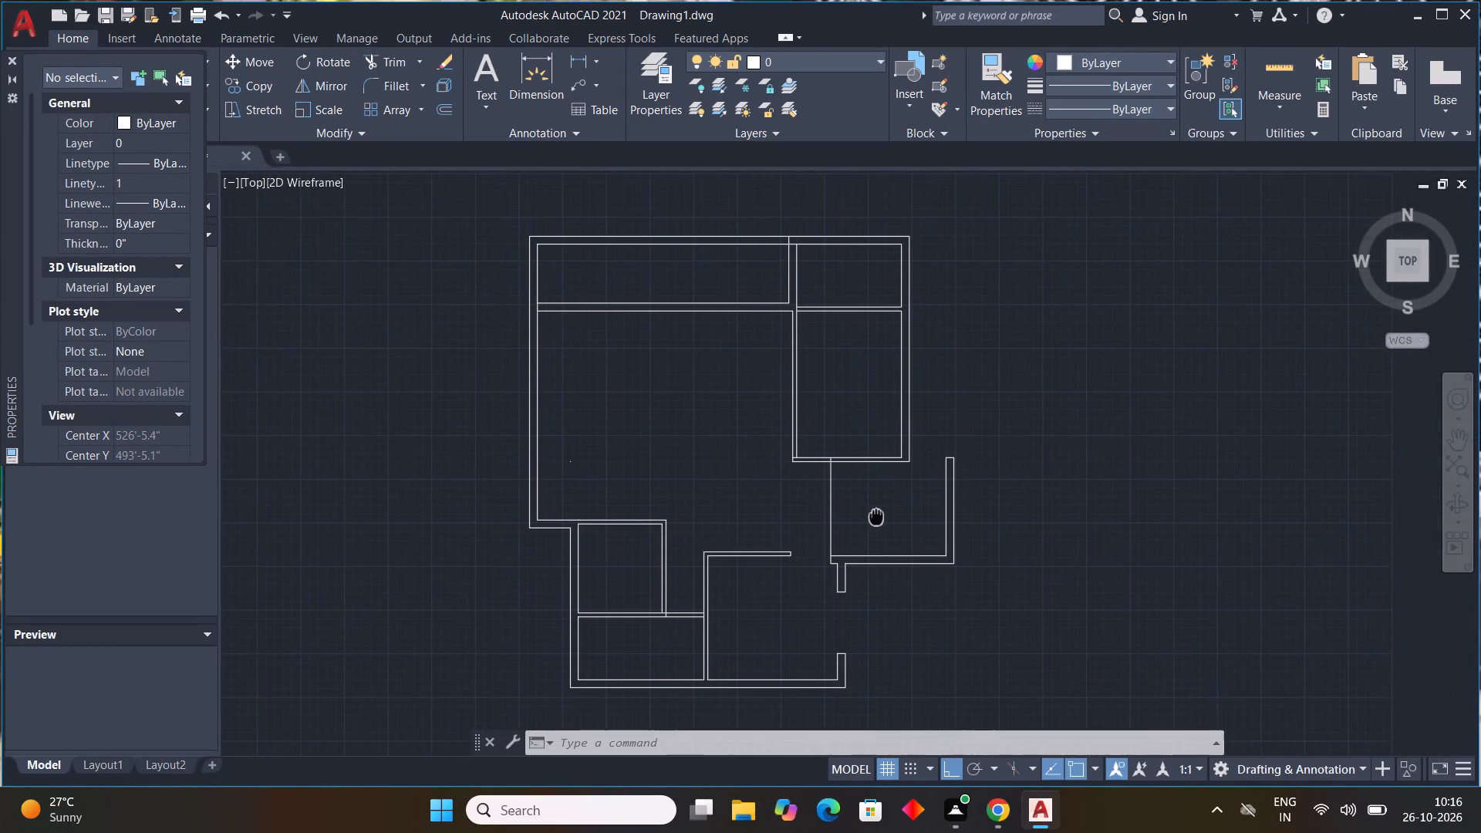
Draw a short horizontal line across the vertical partition on the upper block's right-hand room, a little above its lower end.
{"action": "middle_click_drag", "start_coordinate": [875, 517], "coordinate": [833, 551]}
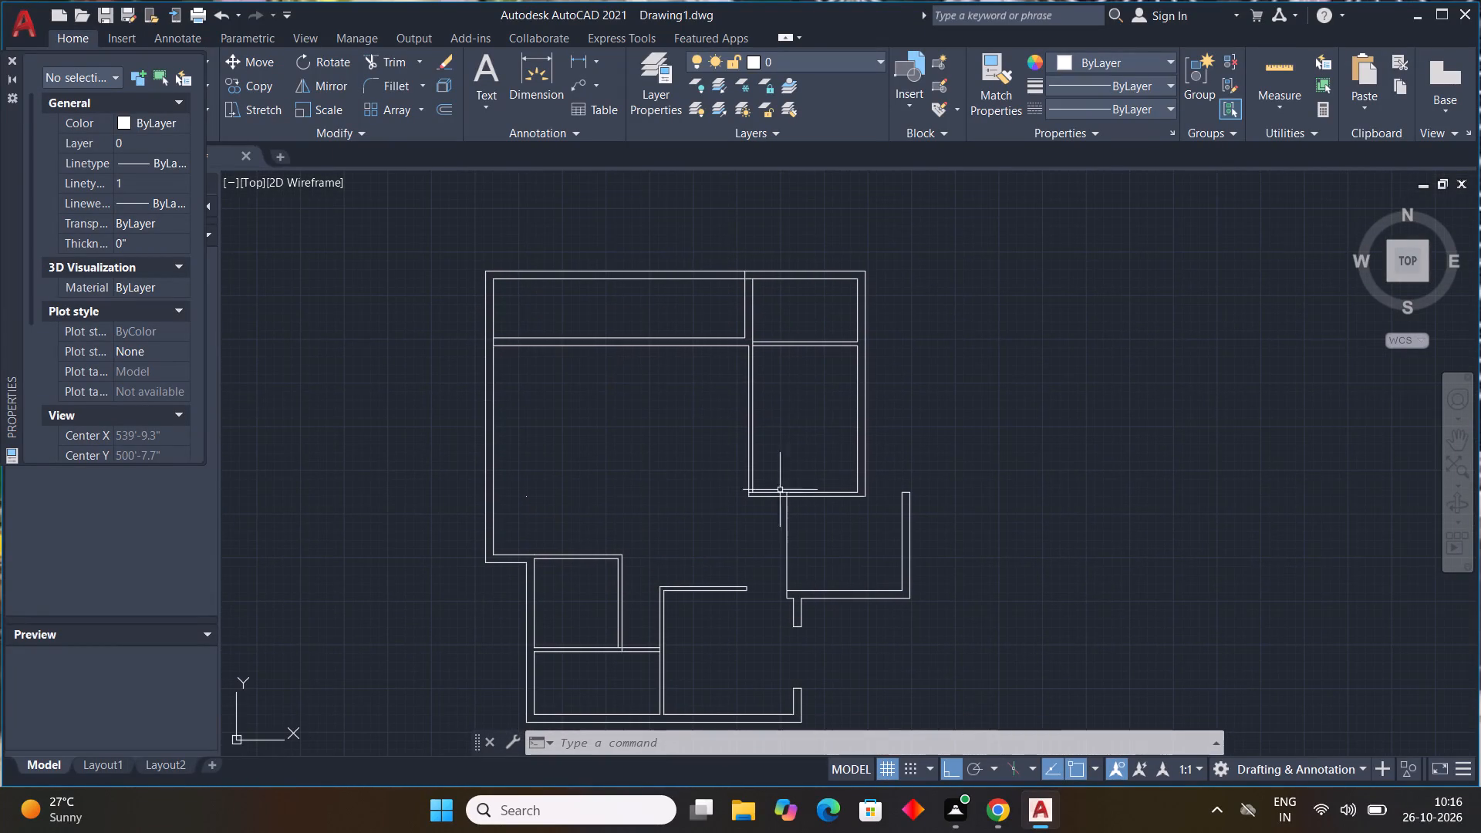
{"action": "scroll", "coordinate": [739, 413], "scroll_direction": "up", "scroll_amount": 2}
{"action": "type", "text": "l"}
{"action": "key", "text": "space"}
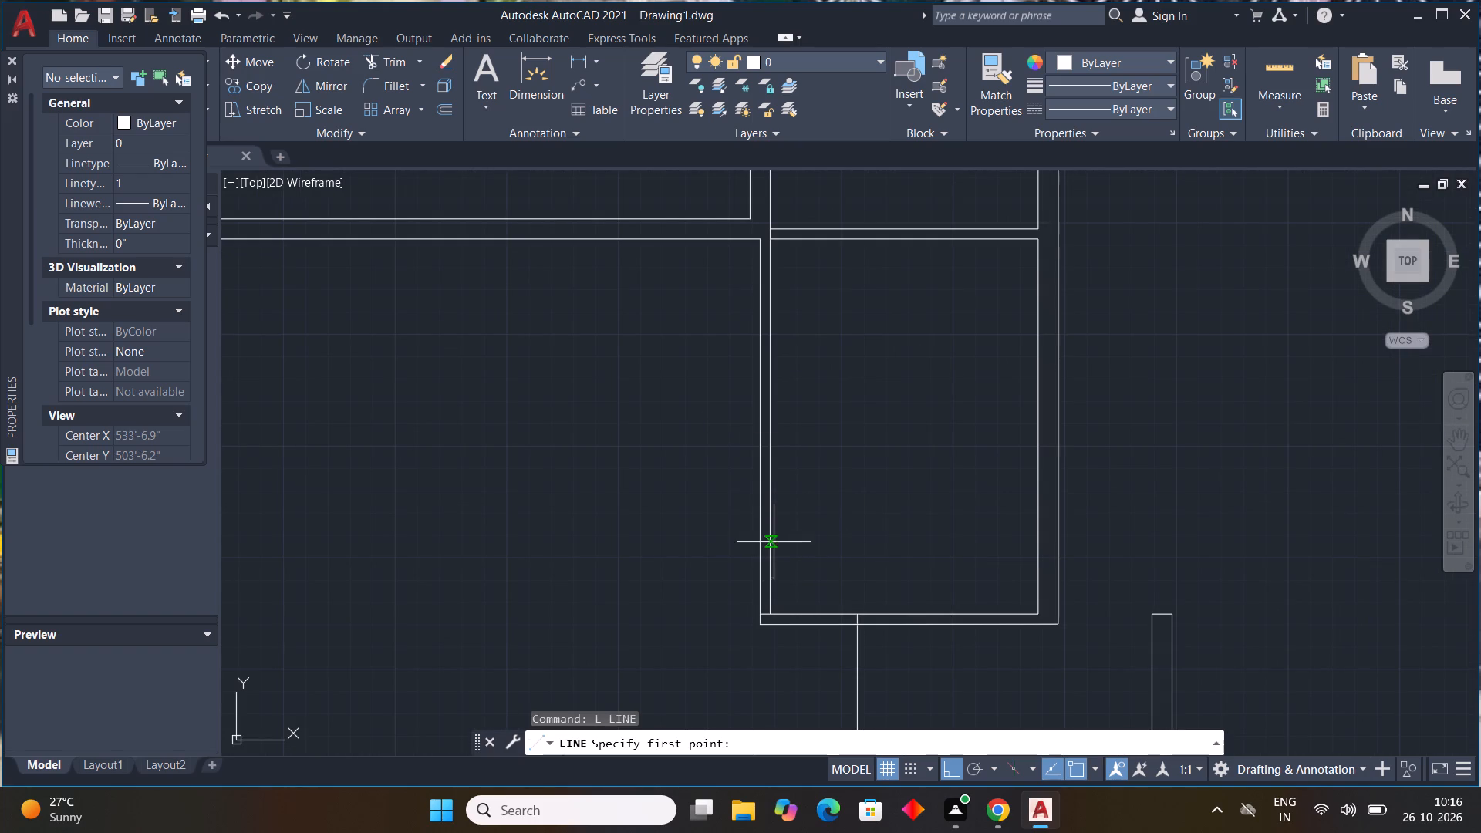
{"action": "scroll", "coordinate": [777, 558], "scroll_direction": "up", "scroll_amount": 1}
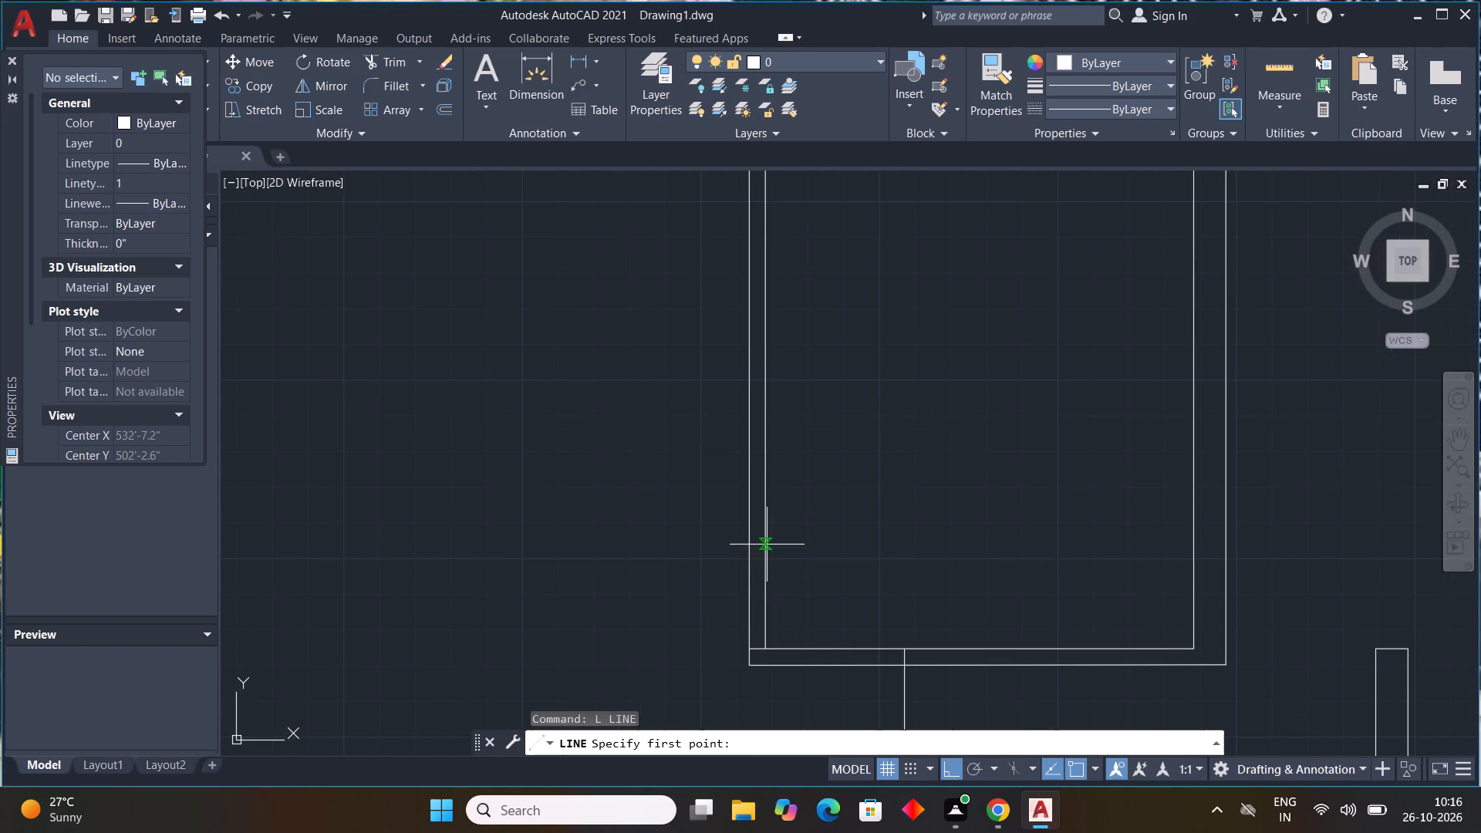
{"action": "left_click", "coordinate": [767, 545]}
{"action": "left_click", "coordinate": [754, 545]}
{"action": "key", "text": "Escape"}
{"action": "scroll", "coordinate": [914, 550], "scroll_direction": "down", "scroll_amount": 2}
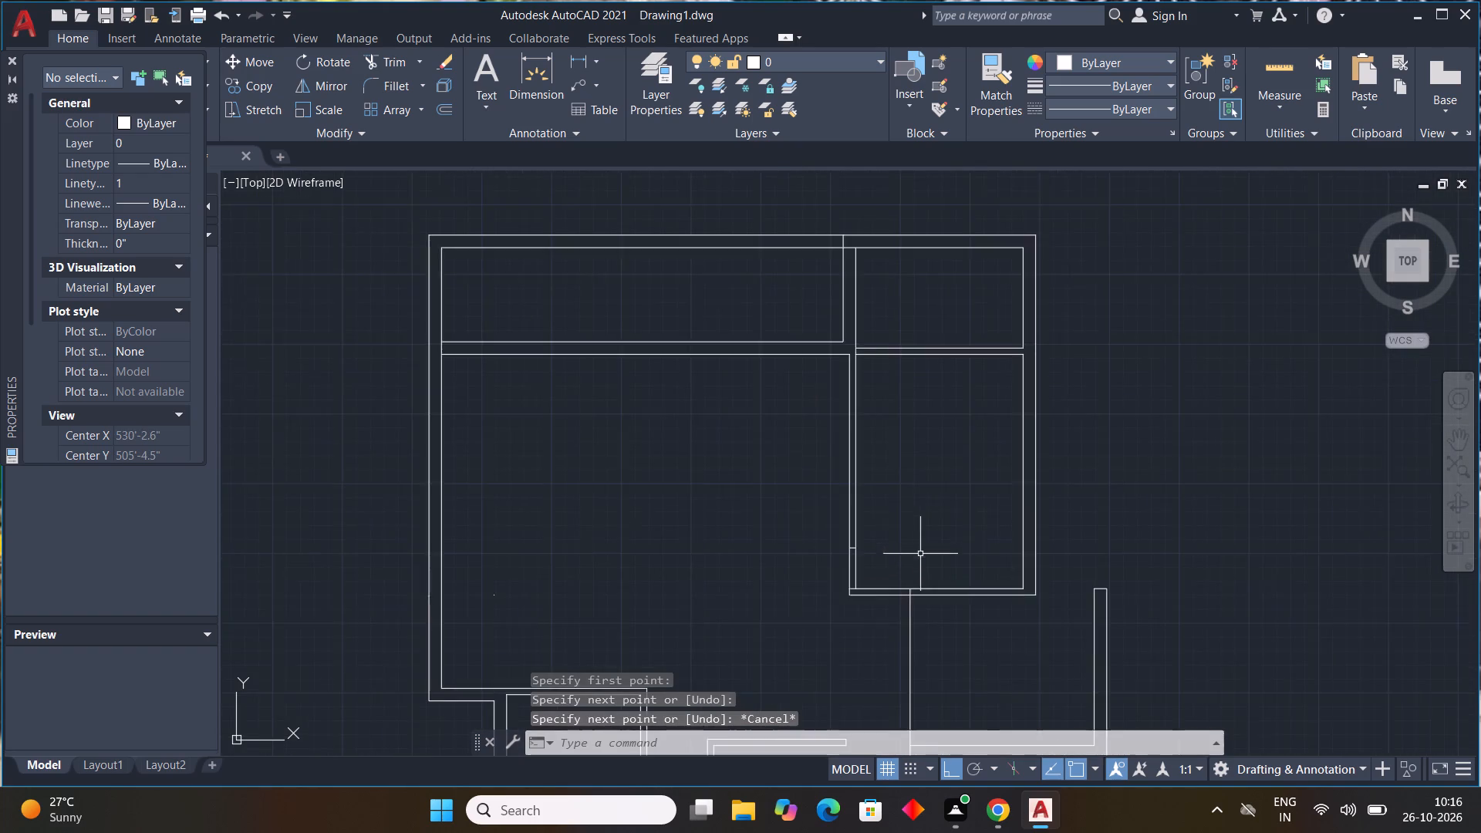
Trim away both lines of that vertical partition between the short line and the bottom partition to leave an opening.
{"action": "middle_click_drag", "start_coordinate": [920, 554], "coordinate": [919, 453]}
{"action": "type", "text": "tr"}
{"action": "key", "text": "space"}
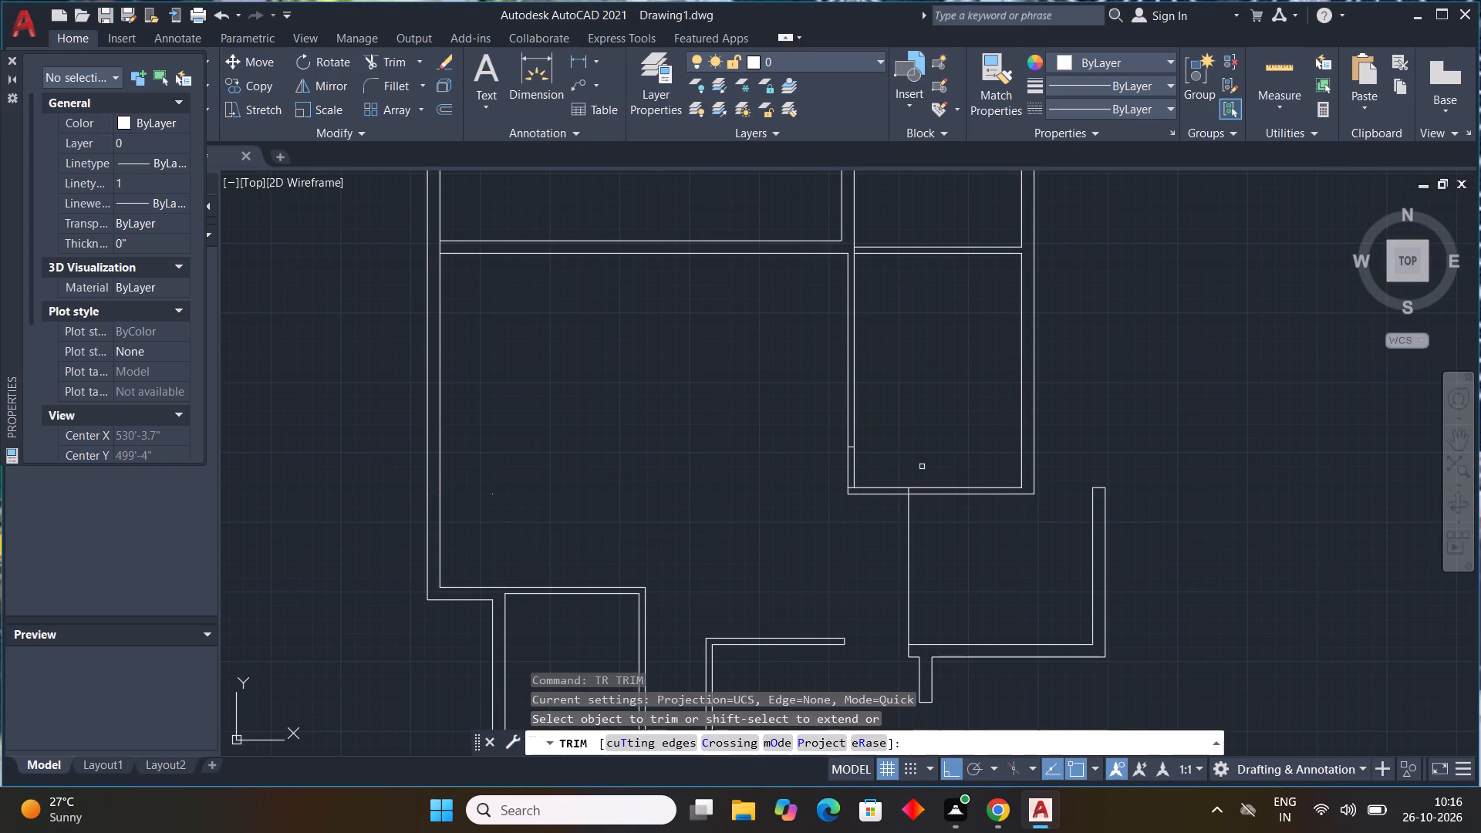
{"action": "left_click_drag", "start_coordinate": [886, 466], "coordinate": [733, 481]}
Trim the short piece of vertical line crossing the partition below the upper block's right-hand room.
{"action": "middle_click_drag", "start_coordinate": [926, 401], "coordinate": [926, 389]}
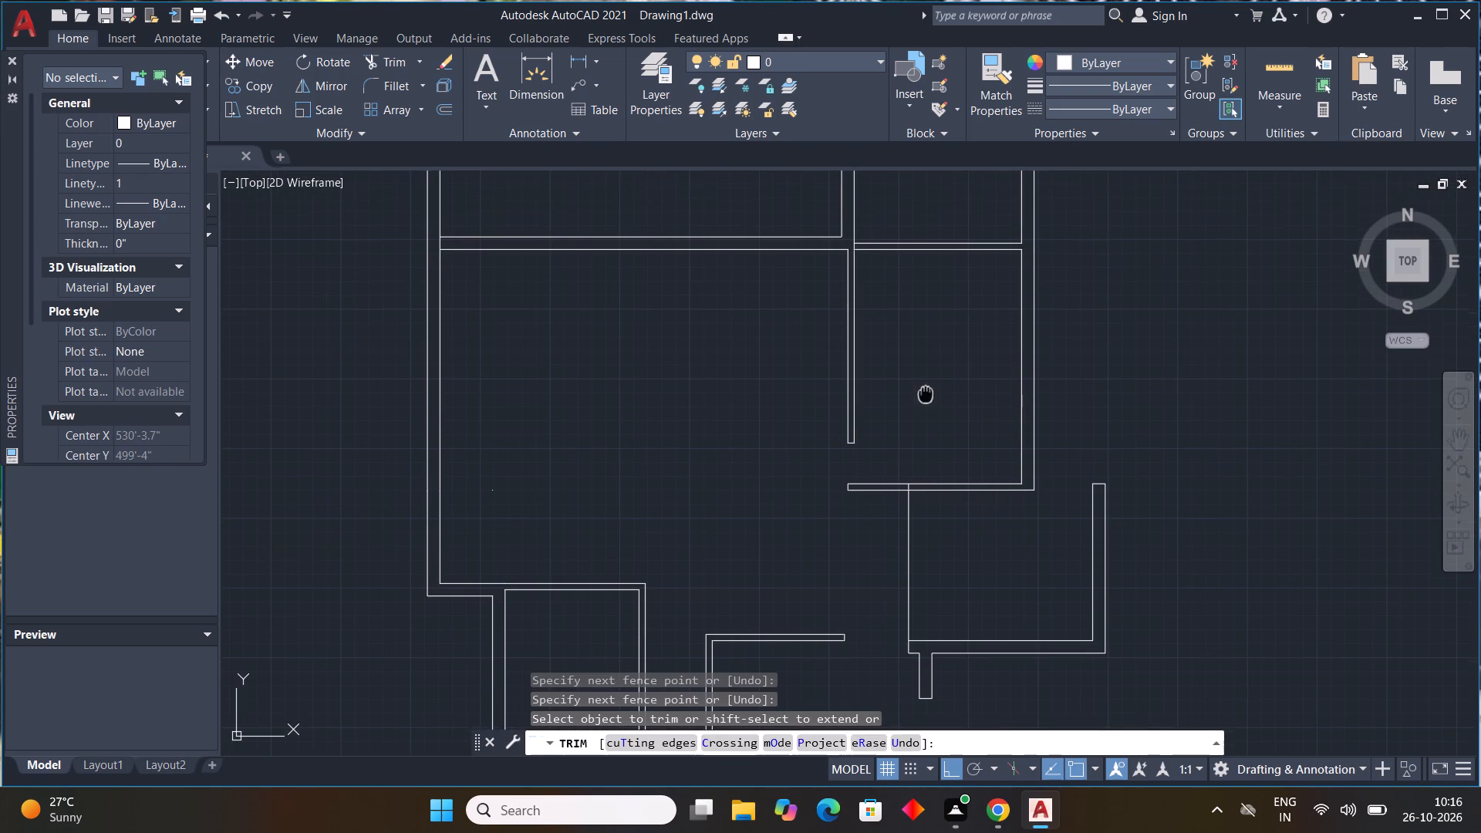
{"action": "middle_click_drag", "start_coordinate": [926, 389], "coordinate": [907, 301]}
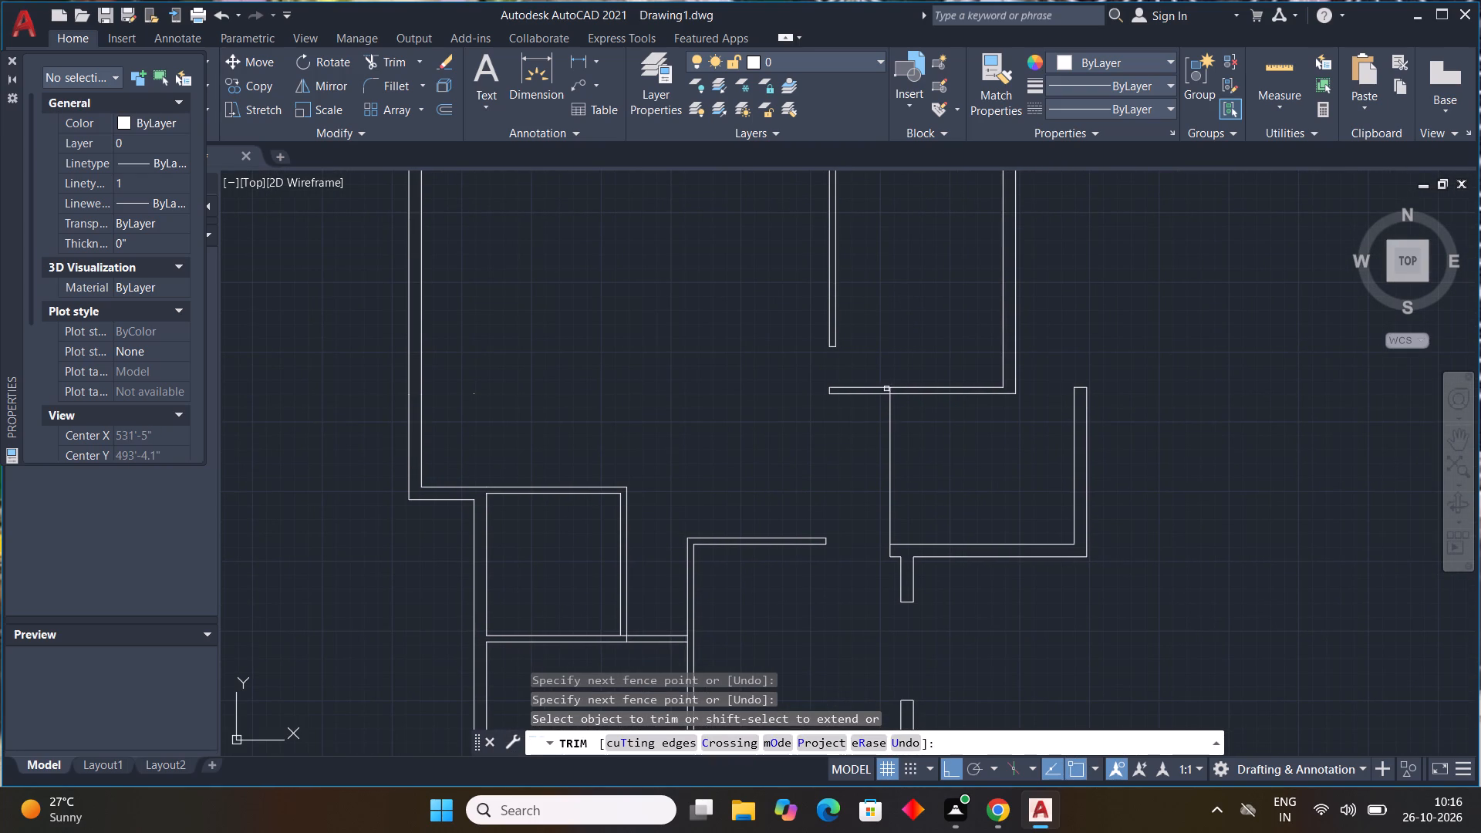
{"action": "scroll", "coordinate": [896, 386], "scroll_direction": "up", "scroll_amount": 3}
{"action": "left_click", "coordinate": [873, 404]}
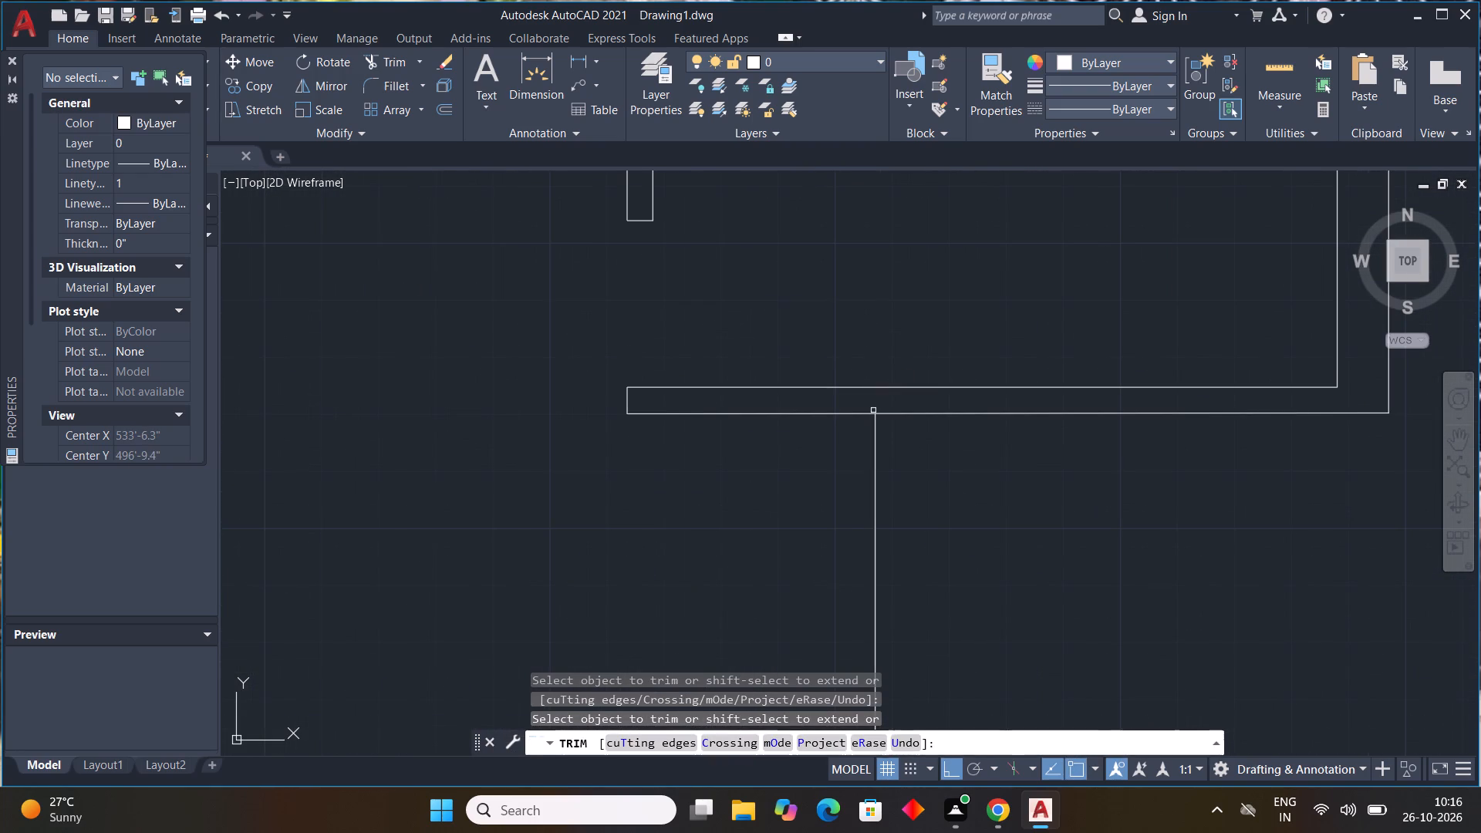
{"action": "scroll", "coordinate": [870, 415], "scroll_direction": "down", "scroll_amount": 3}
{"action": "key", "text": "Escape"}
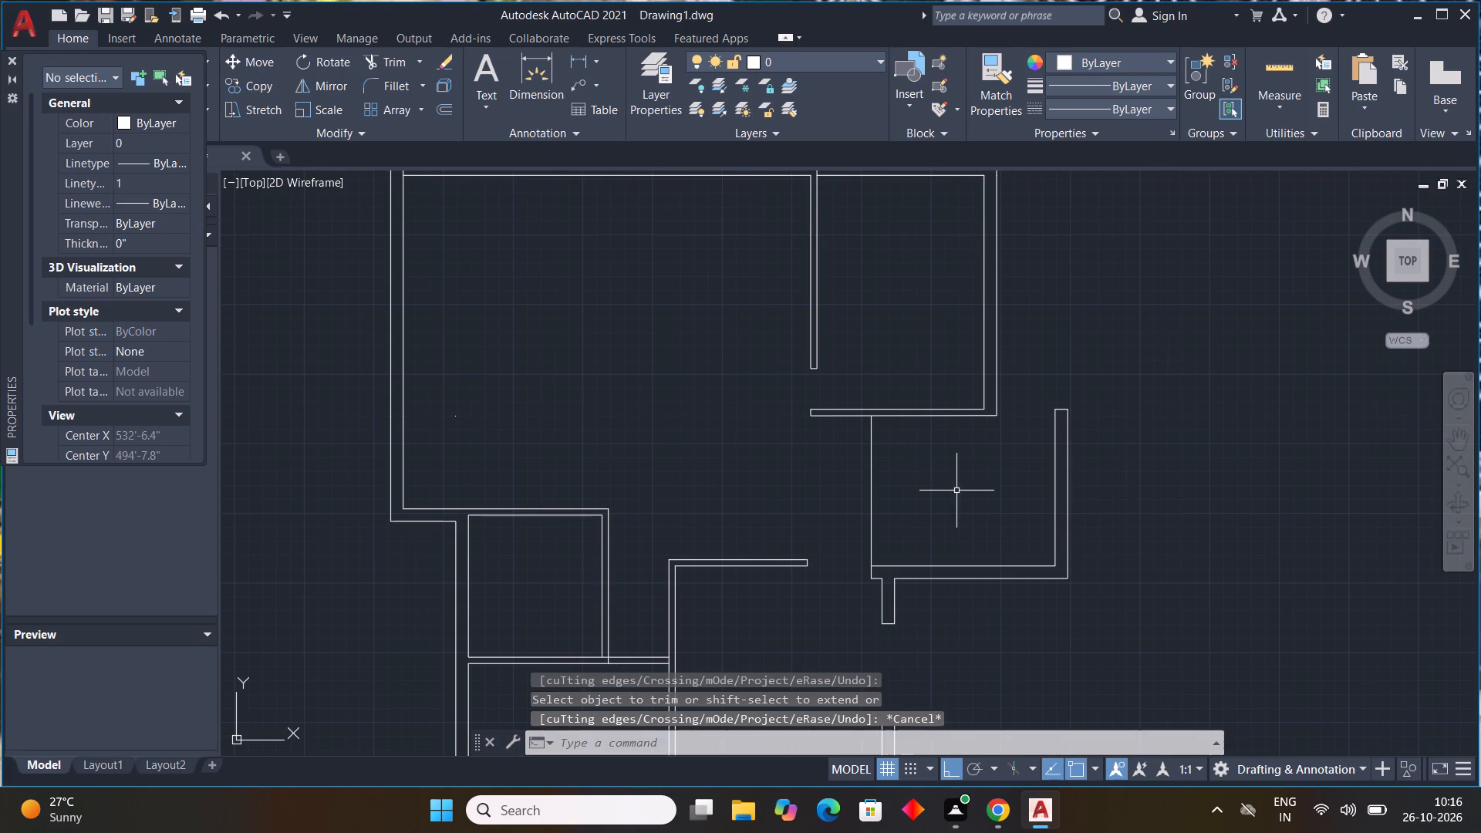
{"action": "key", "text": "Escape"}
{"action": "key", "text": "Escape"}
{"action": "key", "text": "Escape"}
{"action": "key", "text": "Escape"}
{"action": "key", "text": "Escape"}
{"action": "key", "text": "Escape"}
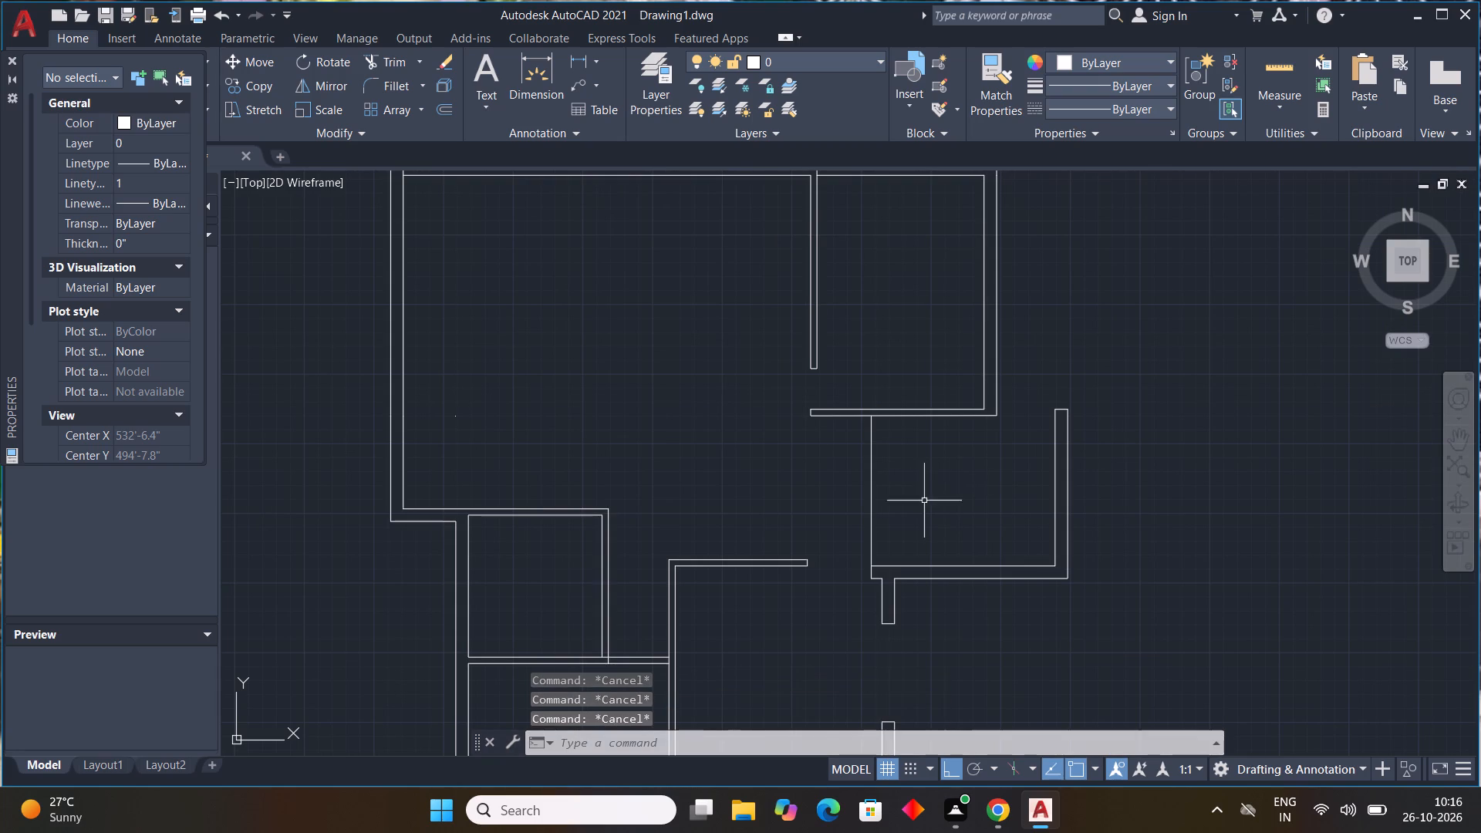
Draw a short horizontal line across the right partition of the small lower-left room, above its lower end.
{"action": "middle_click_drag", "start_coordinate": [857, 538], "coordinate": [899, 432]}
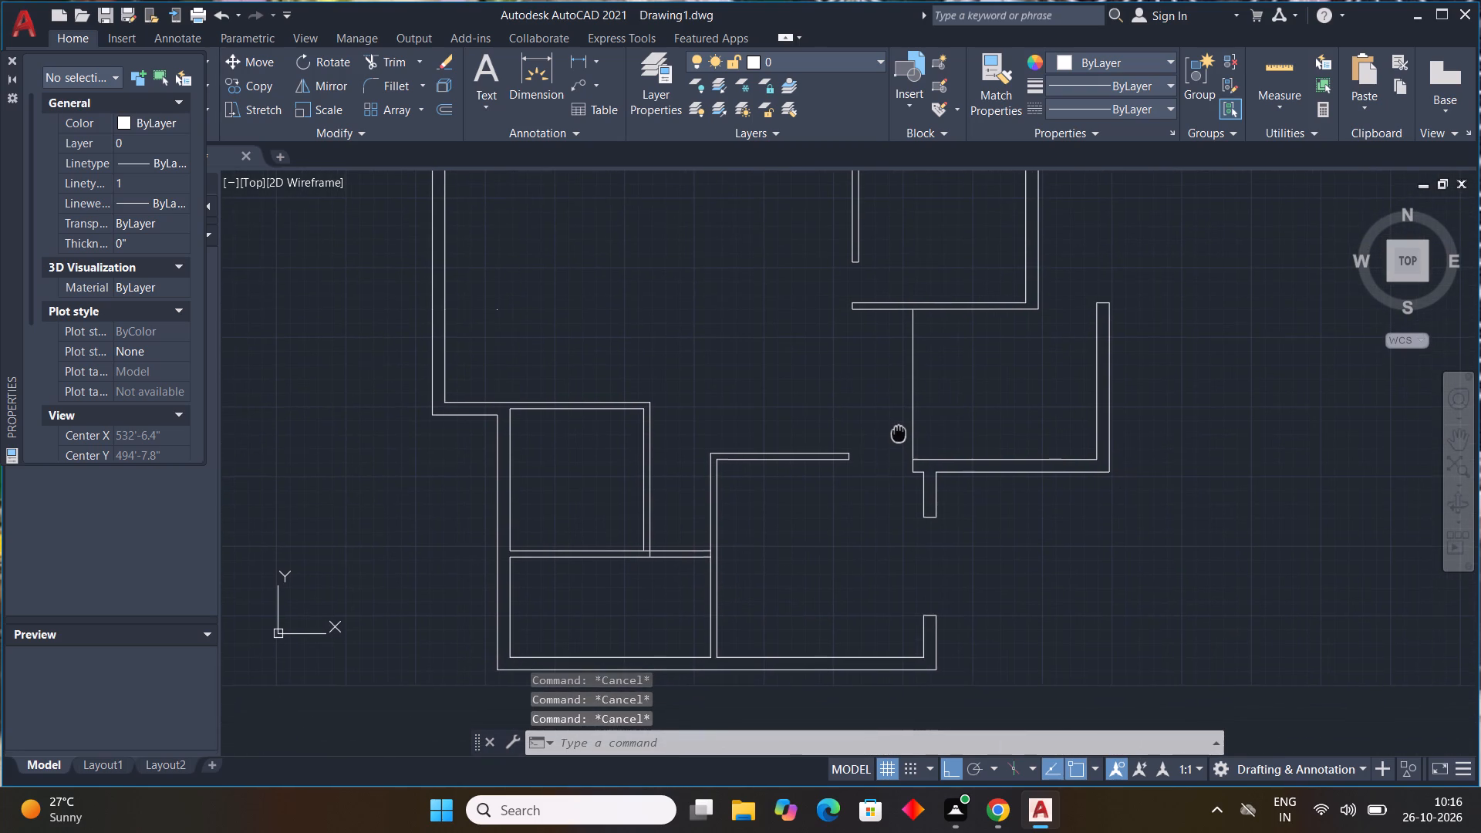
{"action": "middle_click_drag", "start_coordinate": [899, 432], "coordinate": [953, 364]}
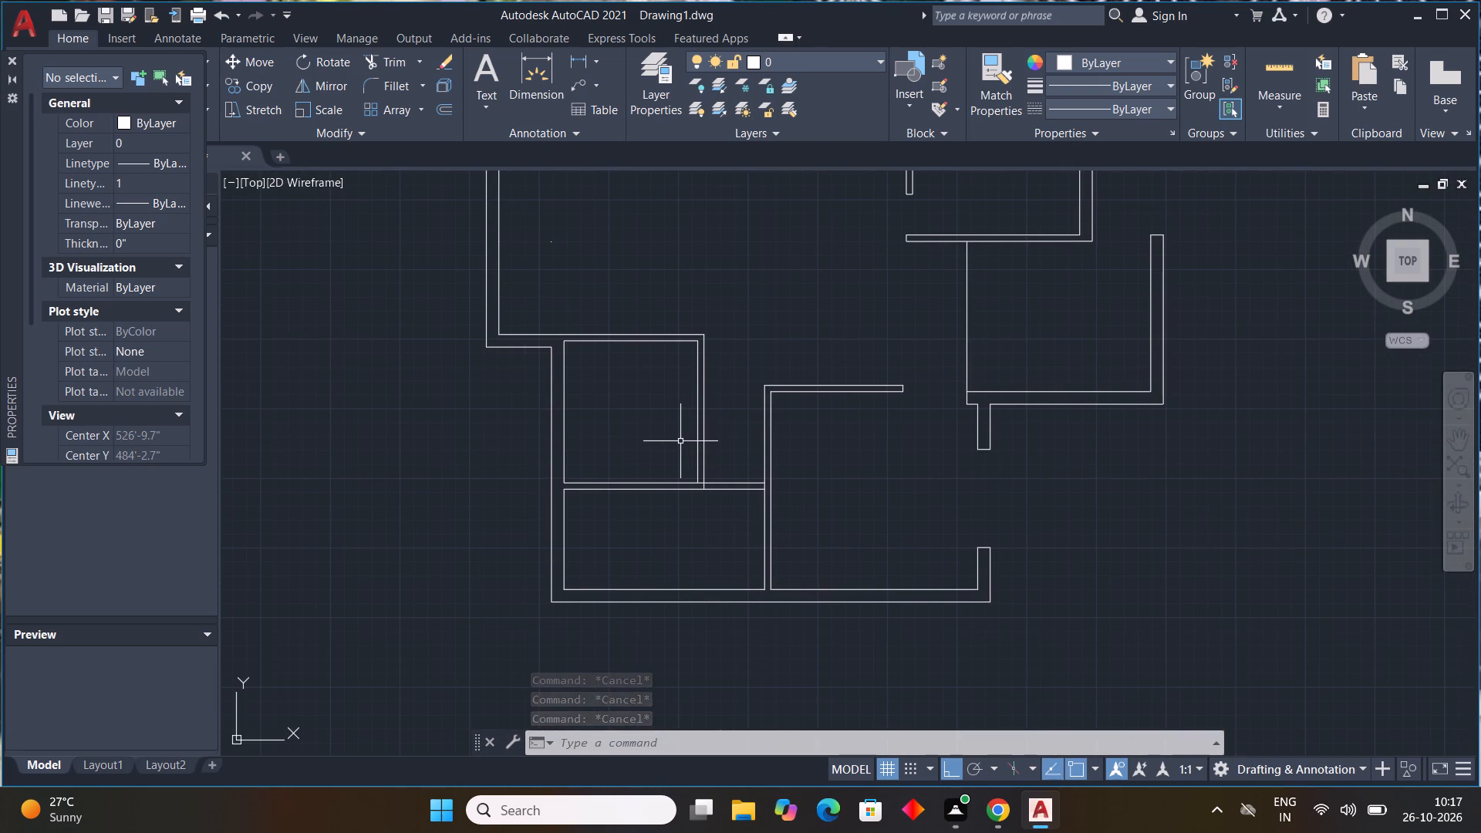
{"action": "type", "text": "l"}
{"action": "key", "text": "space"}
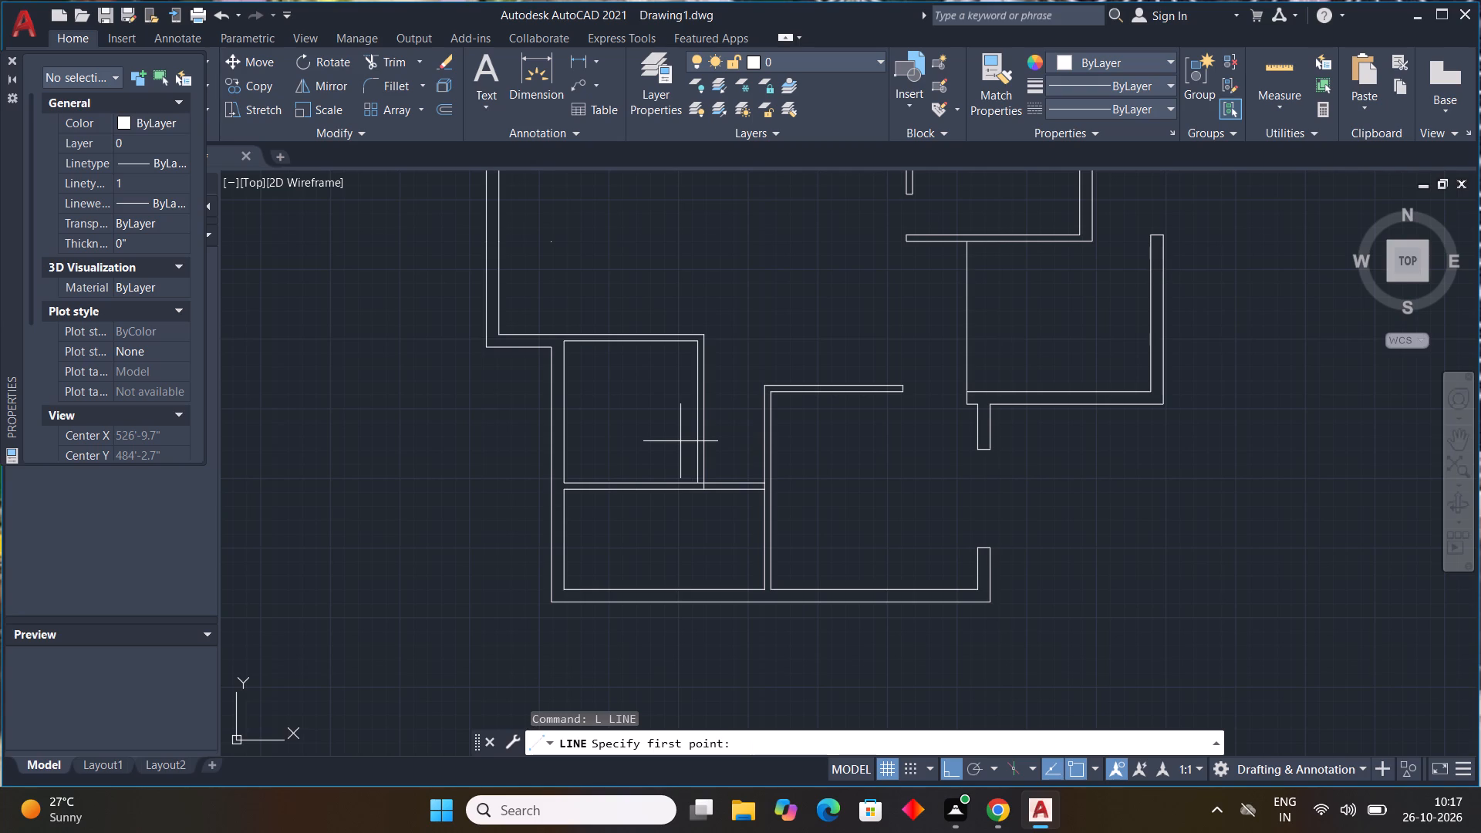
{"action": "scroll", "coordinate": [710, 440], "scroll_direction": "up", "scroll_amount": 1}
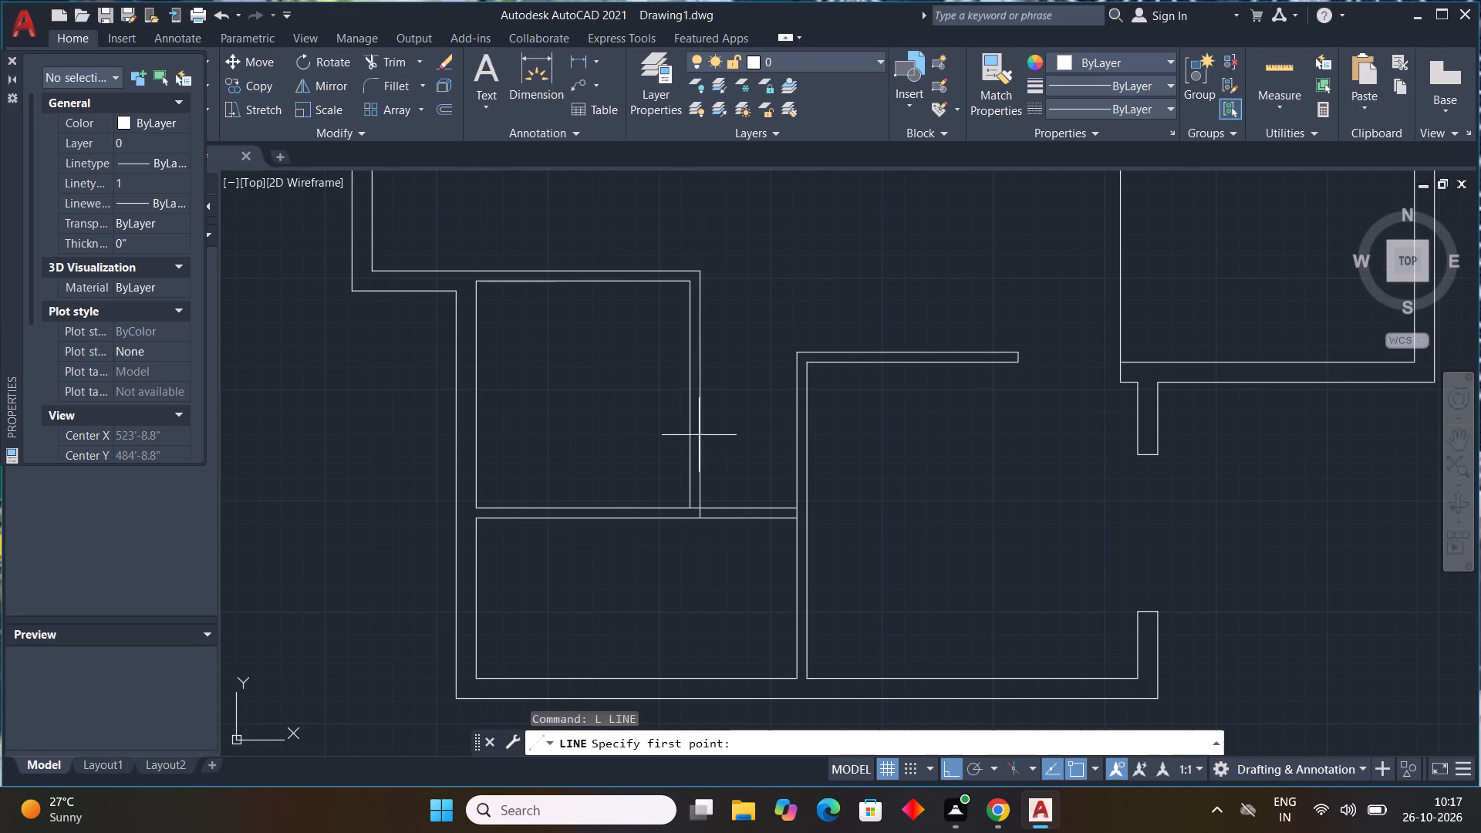
{"action": "scroll", "coordinate": [700, 444], "scroll_direction": "up", "scroll_amount": 1}
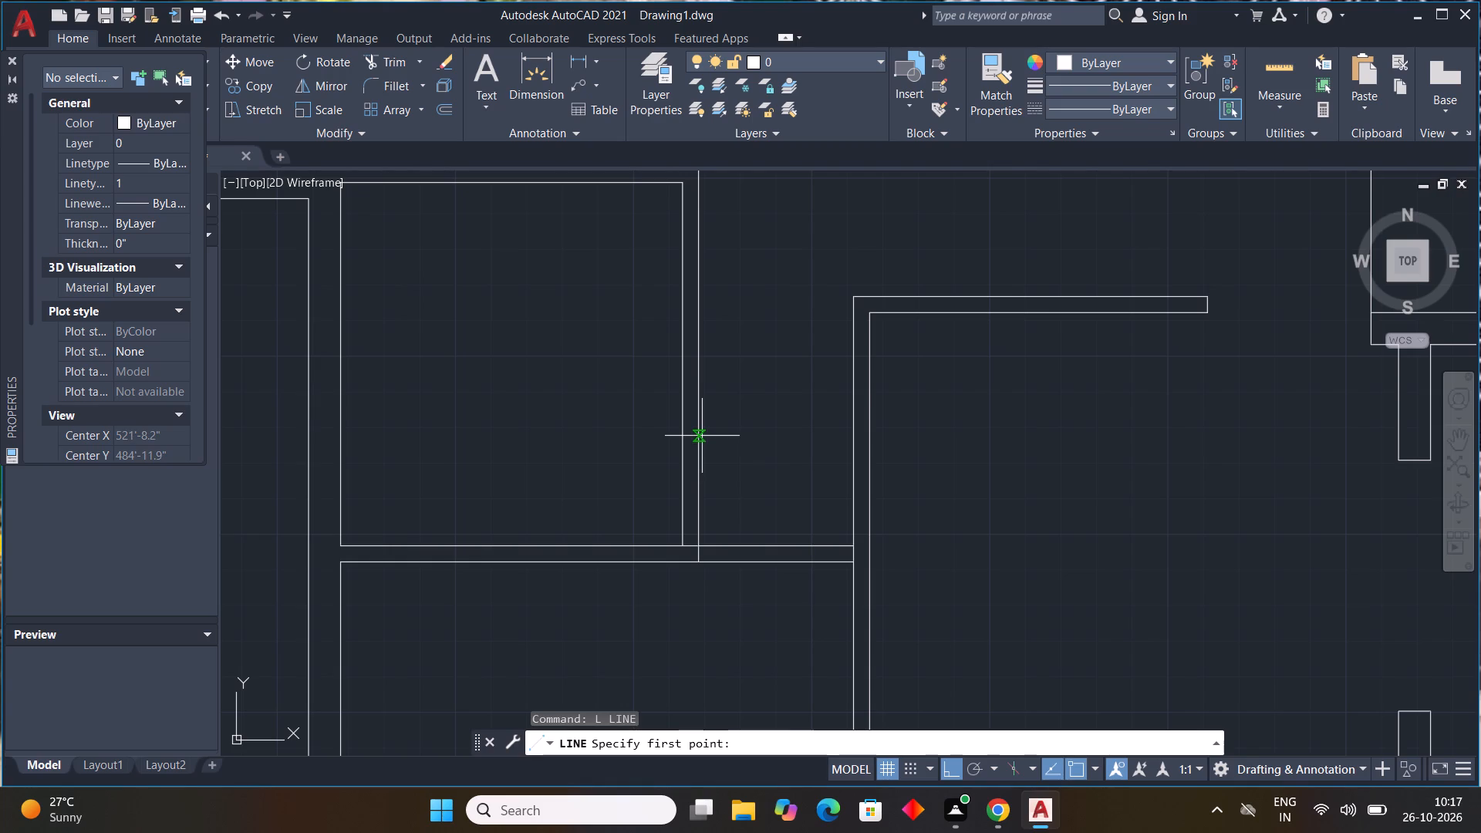
{"action": "left_click", "coordinate": [703, 434]}
{"action": "left_click", "coordinate": [679, 437]}
{"action": "key", "text": "Escape"}
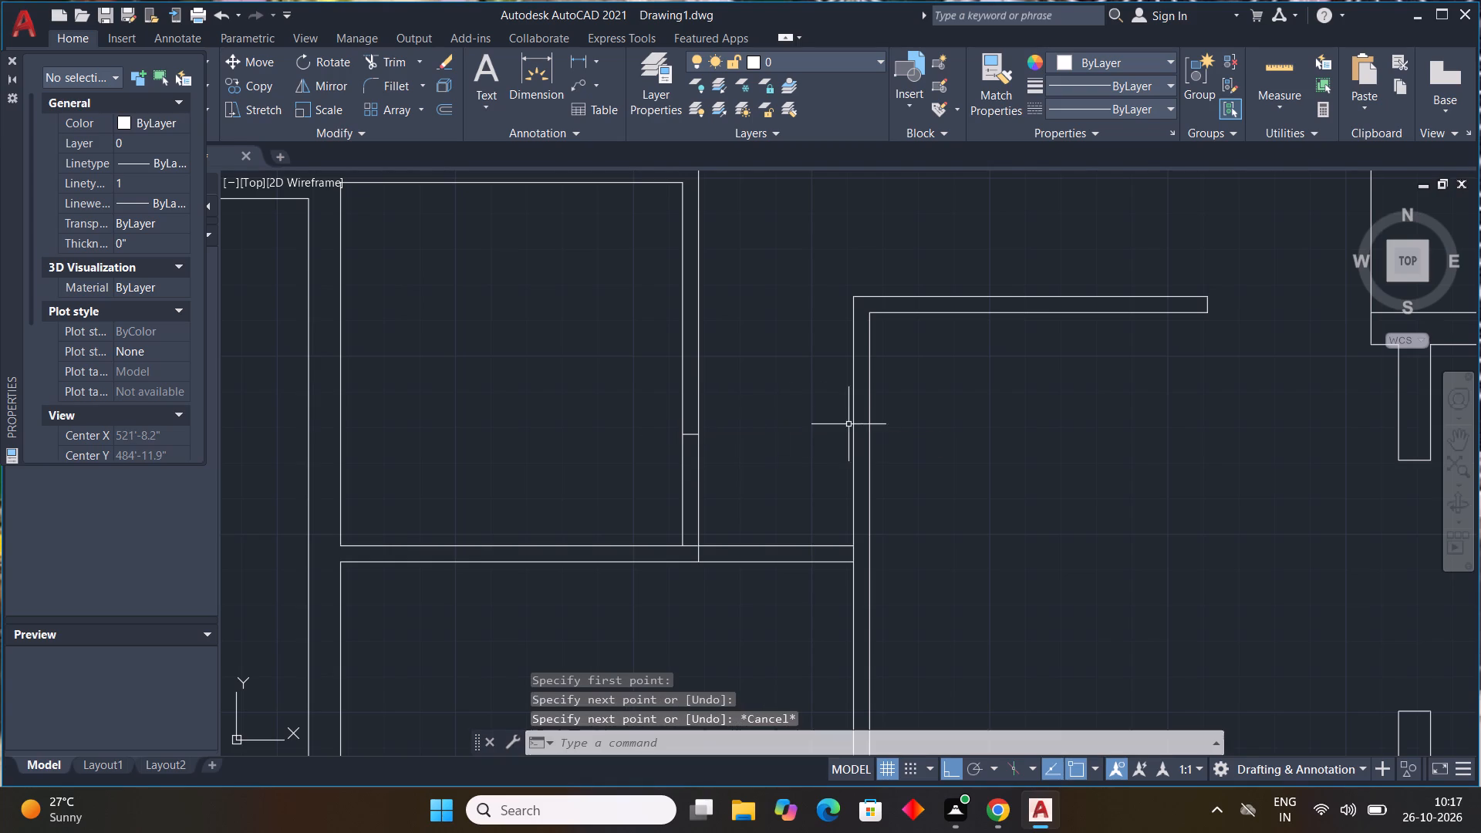
Trim away the horizontal partition right of the small lower-left room and the room's right partition below the short line.
{"action": "type", "text": "tr"}
{"action": "key", "text": "space"}
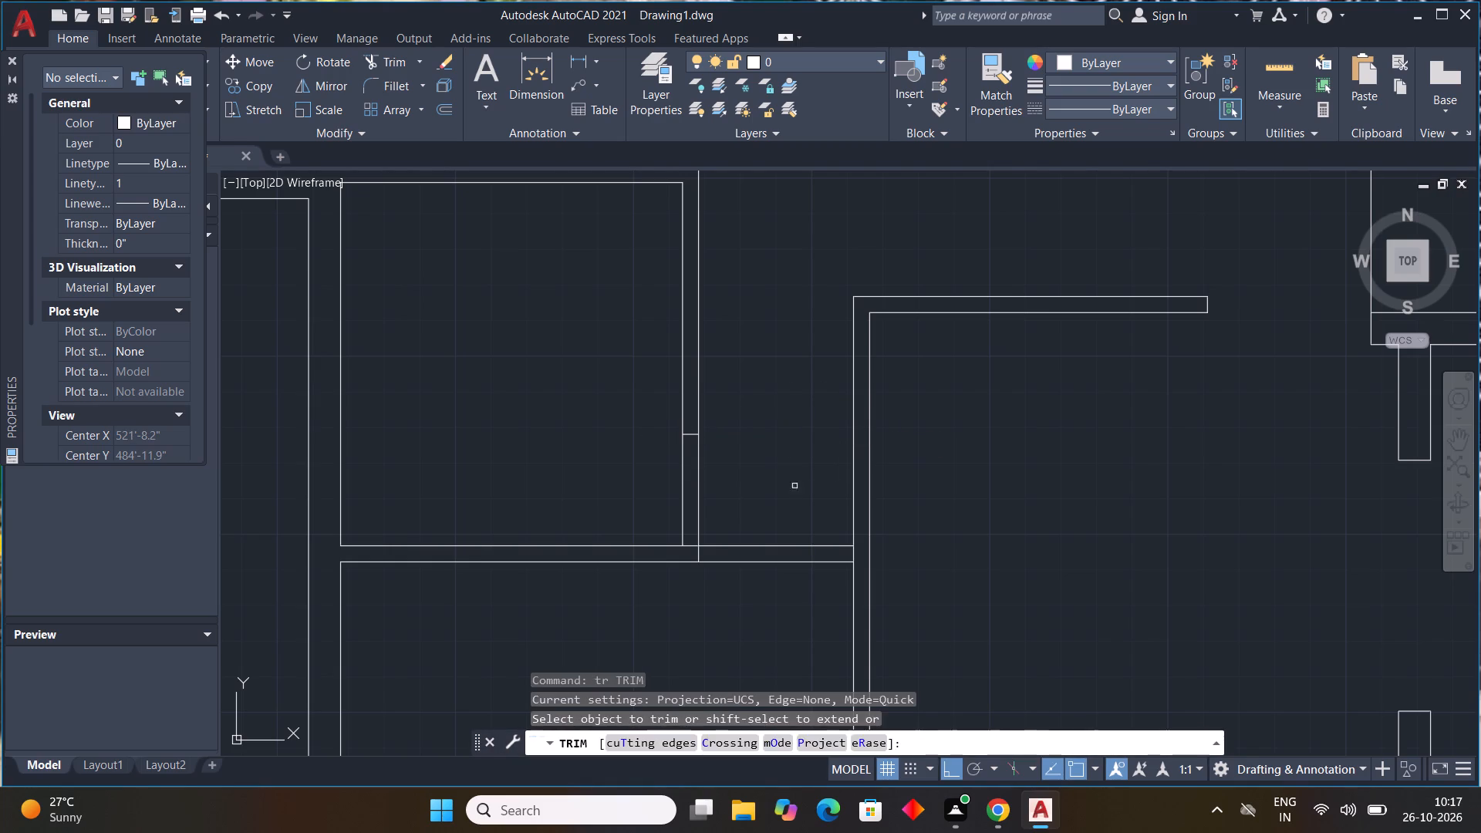
{"action": "left_click_drag", "start_coordinate": [794, 486], "coordinate": [757, 625]}
{"action": "left_click_drag", "start_coordinate": [741, 517], "coordinate": [589, 497]}
{"action": "scroll", "coordinate": [769, 506], "scroll_direction": "down", "scroll_amount": 2}
{"action": "middle_click_drag", "start_coordinate": [784, 506], "coordinate": [765, 577]}
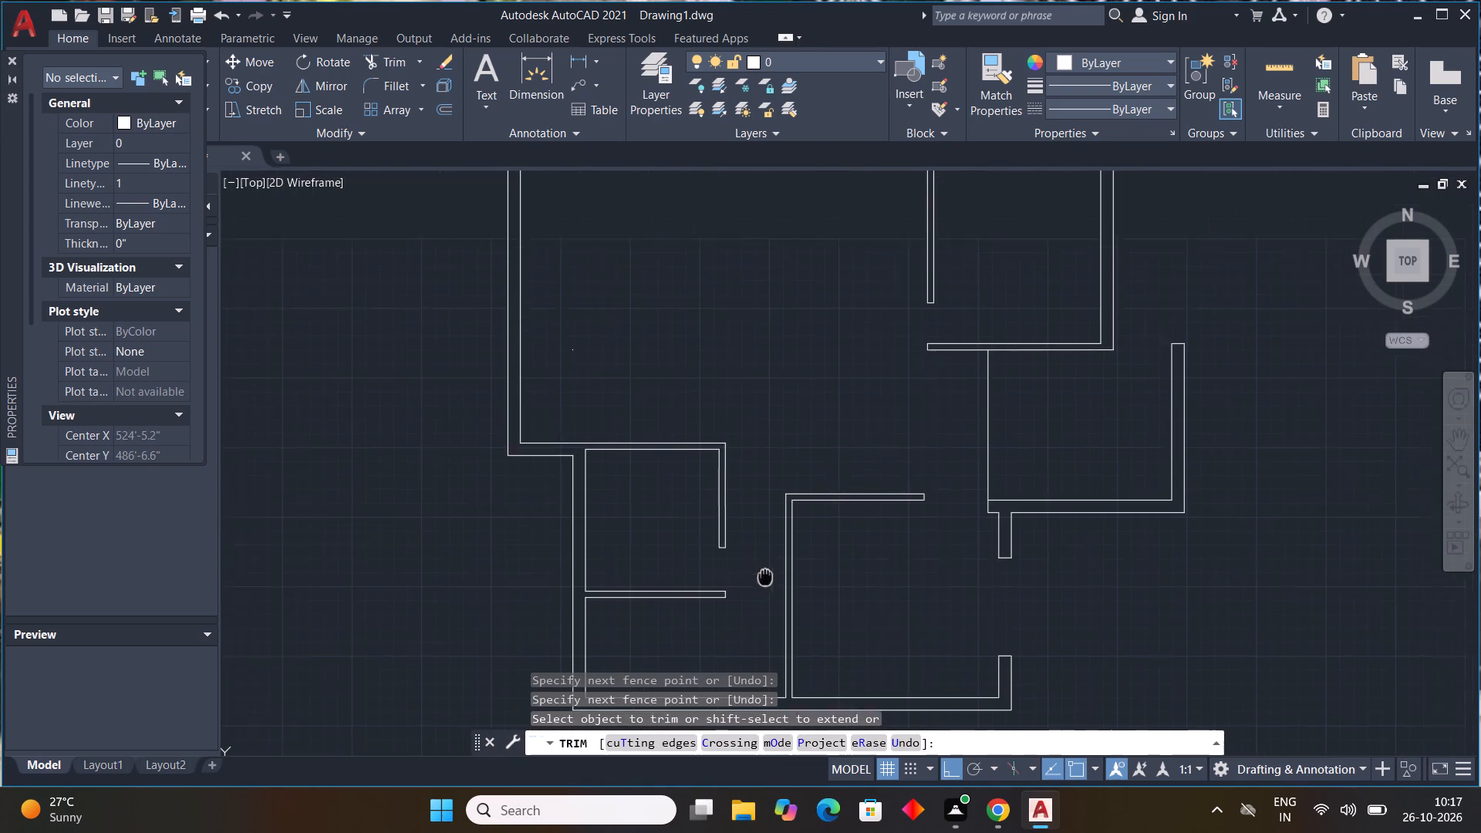
Trim away the stray speck inside the large left room, above the small lower-left room.
{"action": "middle_click_drag", "start_coordinate": [765, 577], "coordinate": [800, 604]}
{"action": "scroll", "coordinate": [794, 605], "scroll_direction": "down", "scroll_amount": 1}
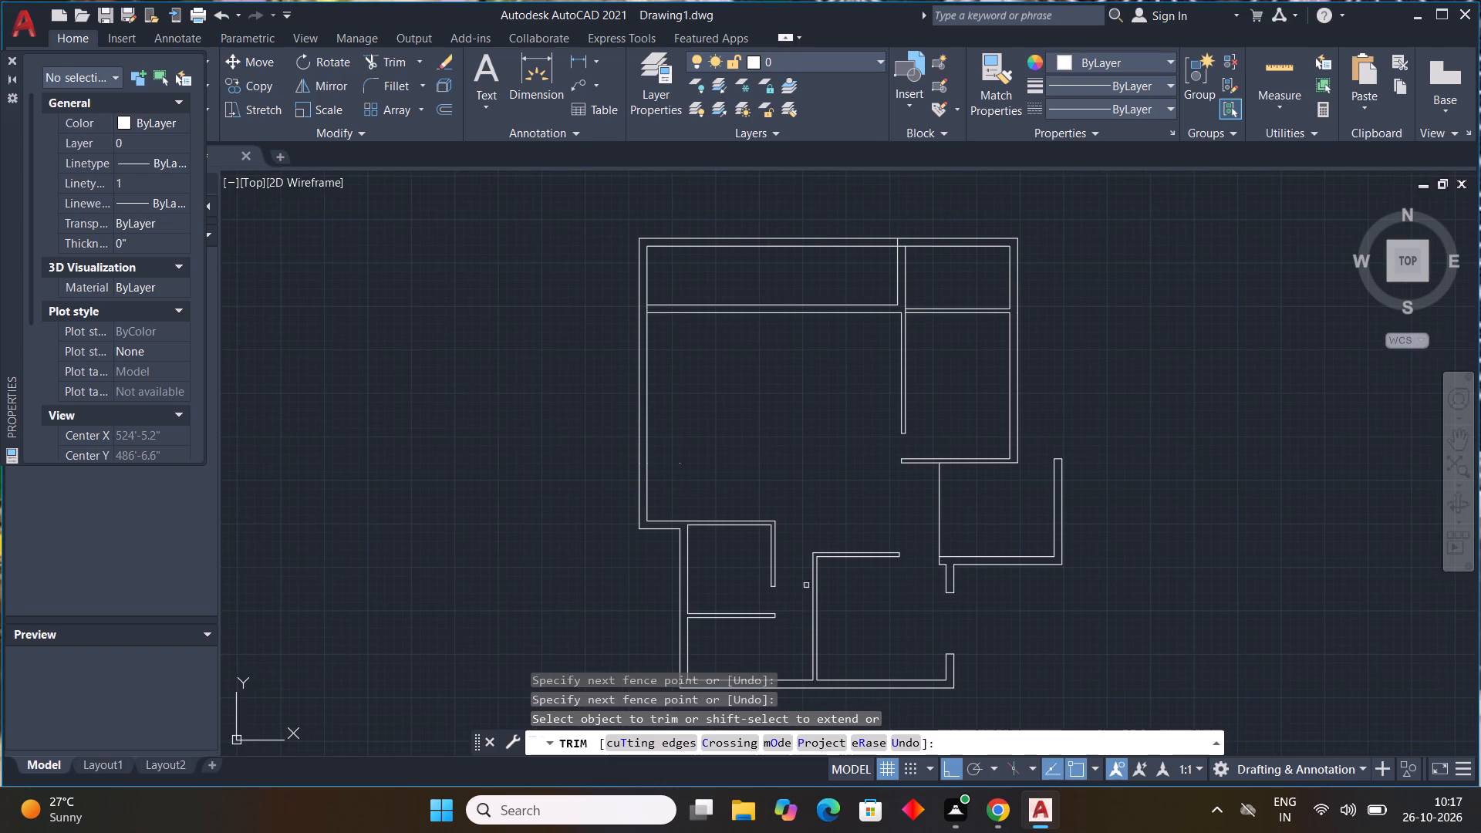
{"action": "left_click_drag", "start_coordinate": [680, 464], "coordinate": [680, 475]}
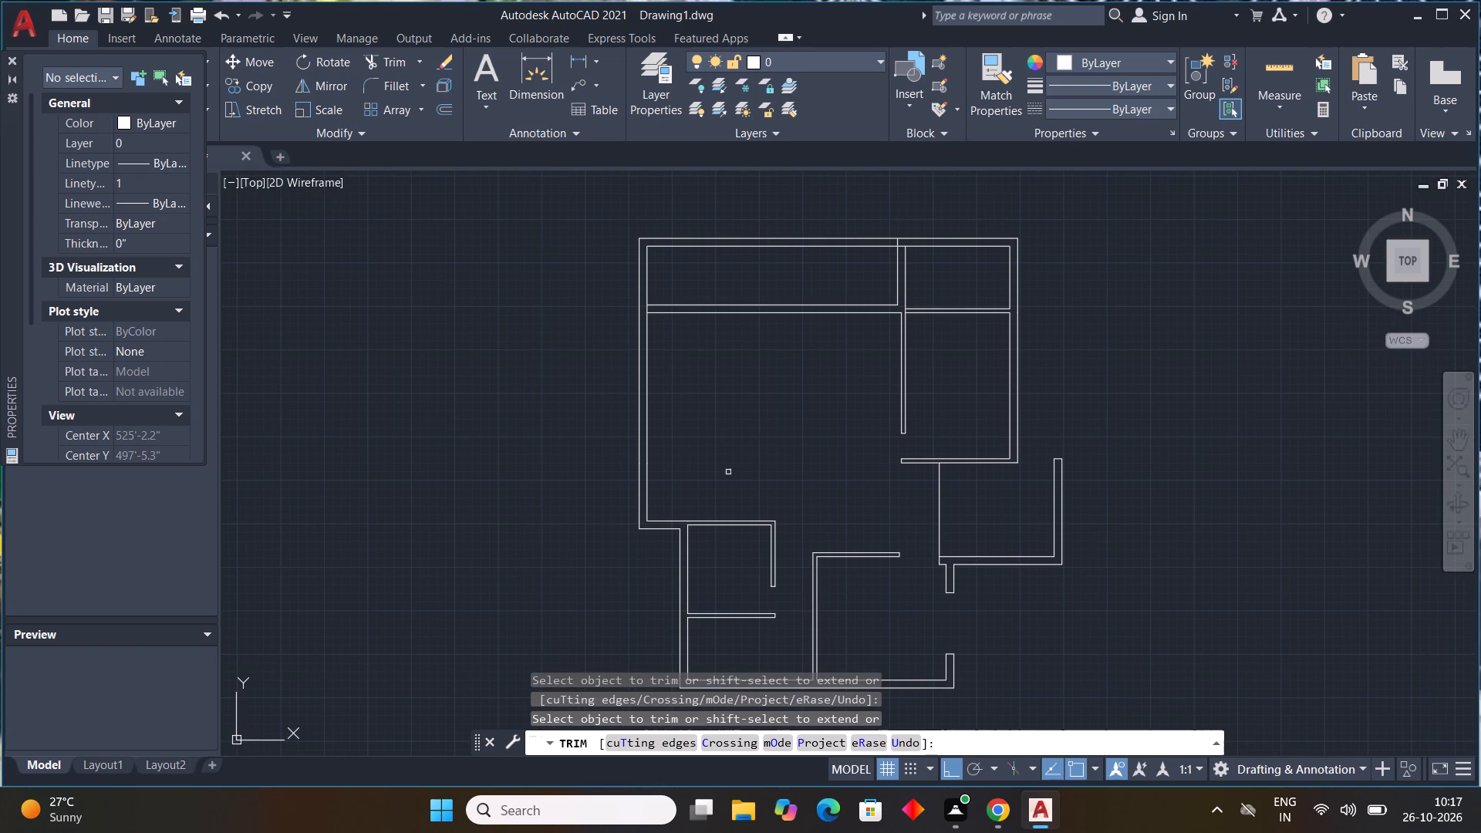
{"action": "key", "text": "Escape"}
{"action": "key", "text": "Escape"}
{"action": "key", "text": "Escape"}
{"action": "key", "text": "Escape"}
{"action": "key", "text": "Escape"}
{"action": "key", "text": "Escape"}
{"action": "key", "text": "Escape"}
{"action": "key", "text": "Escape"}
{"action": "key", "text": "Escape"}
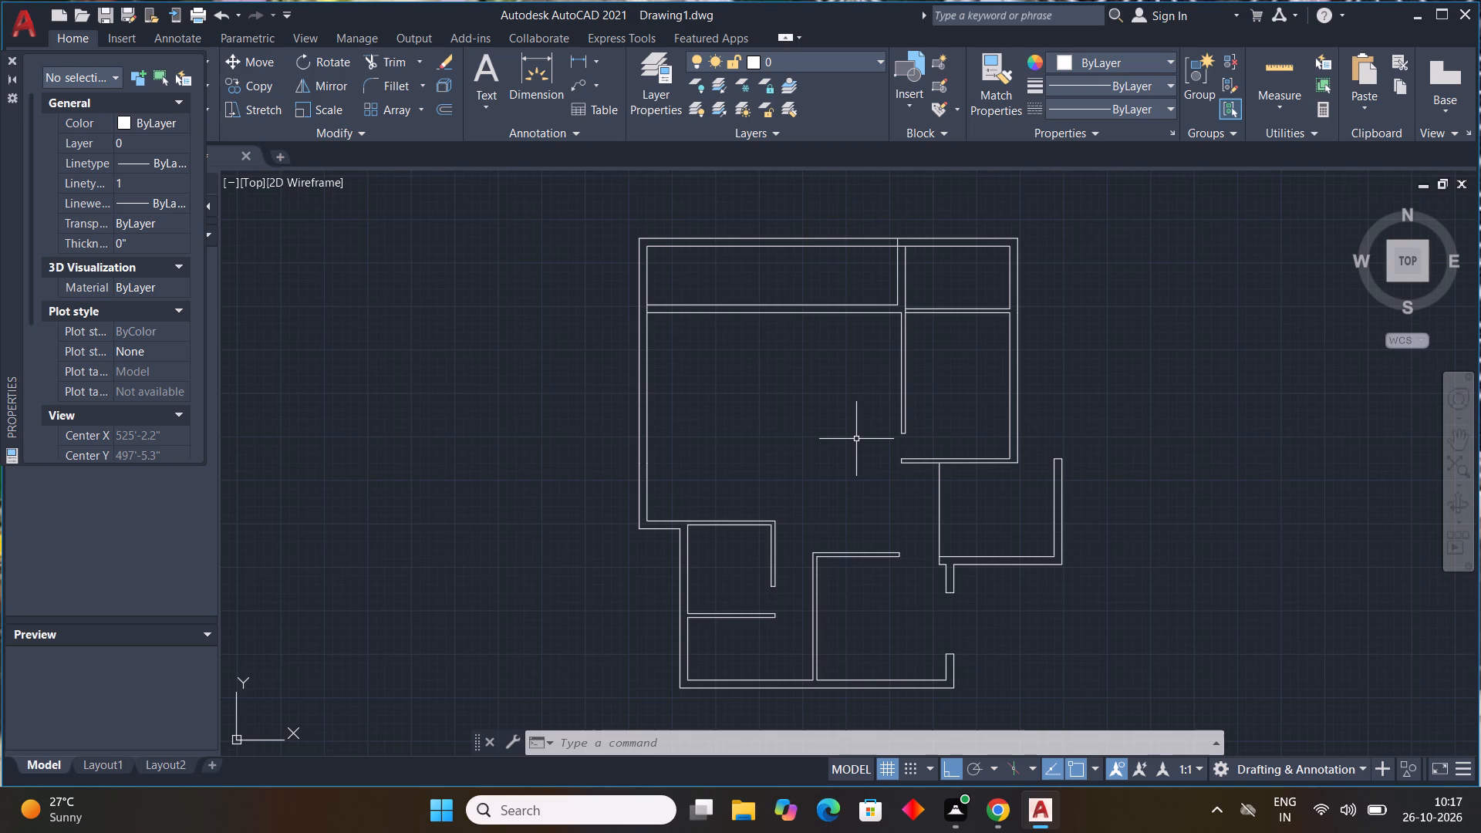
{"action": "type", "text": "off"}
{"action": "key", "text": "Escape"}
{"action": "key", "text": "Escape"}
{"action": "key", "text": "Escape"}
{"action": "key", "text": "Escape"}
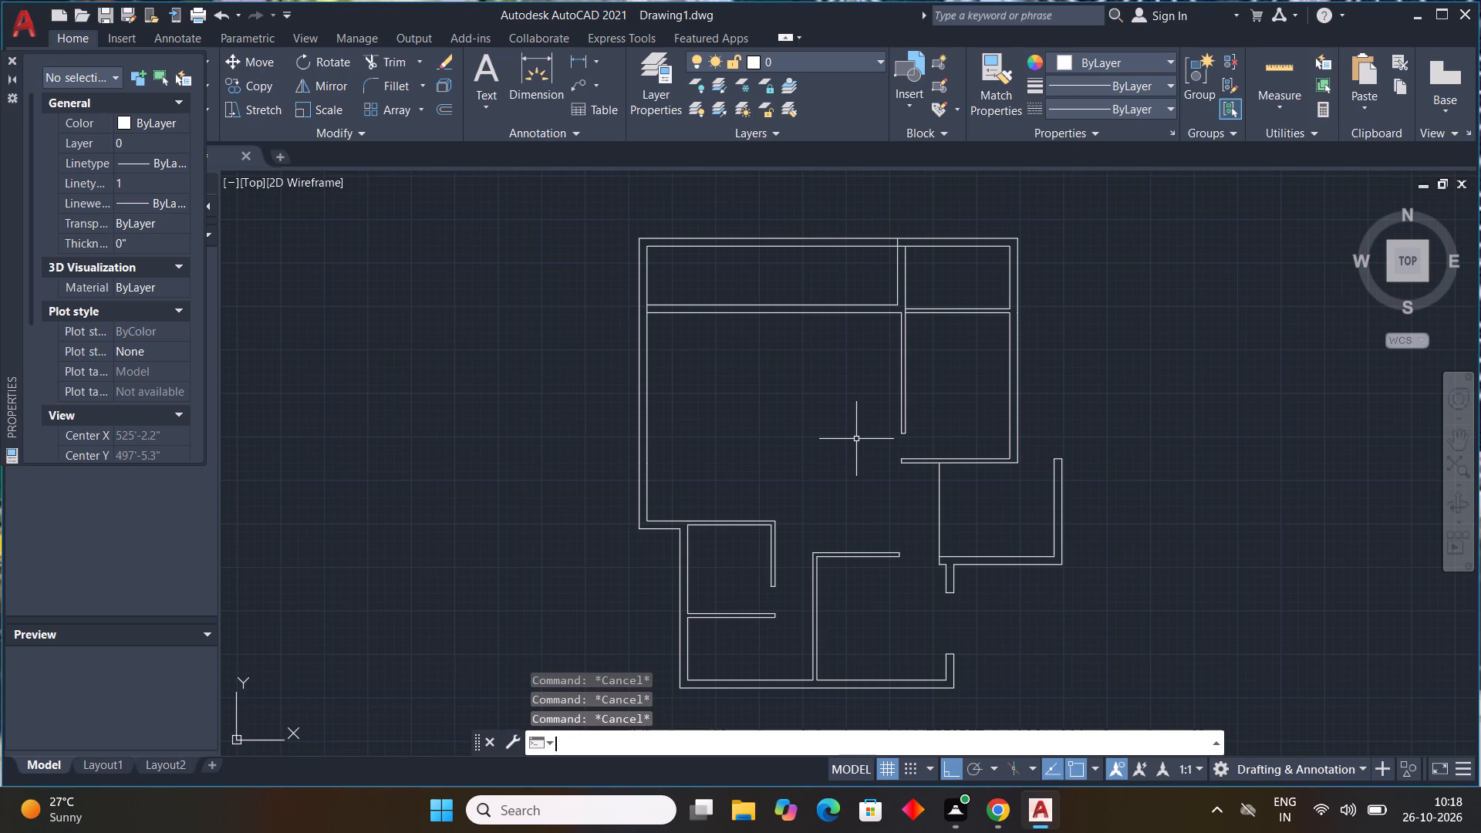
Offset both segments of the large left room's bottom inner wall line 11'6" upward into the room.
{"action": "key", "text": "o"}
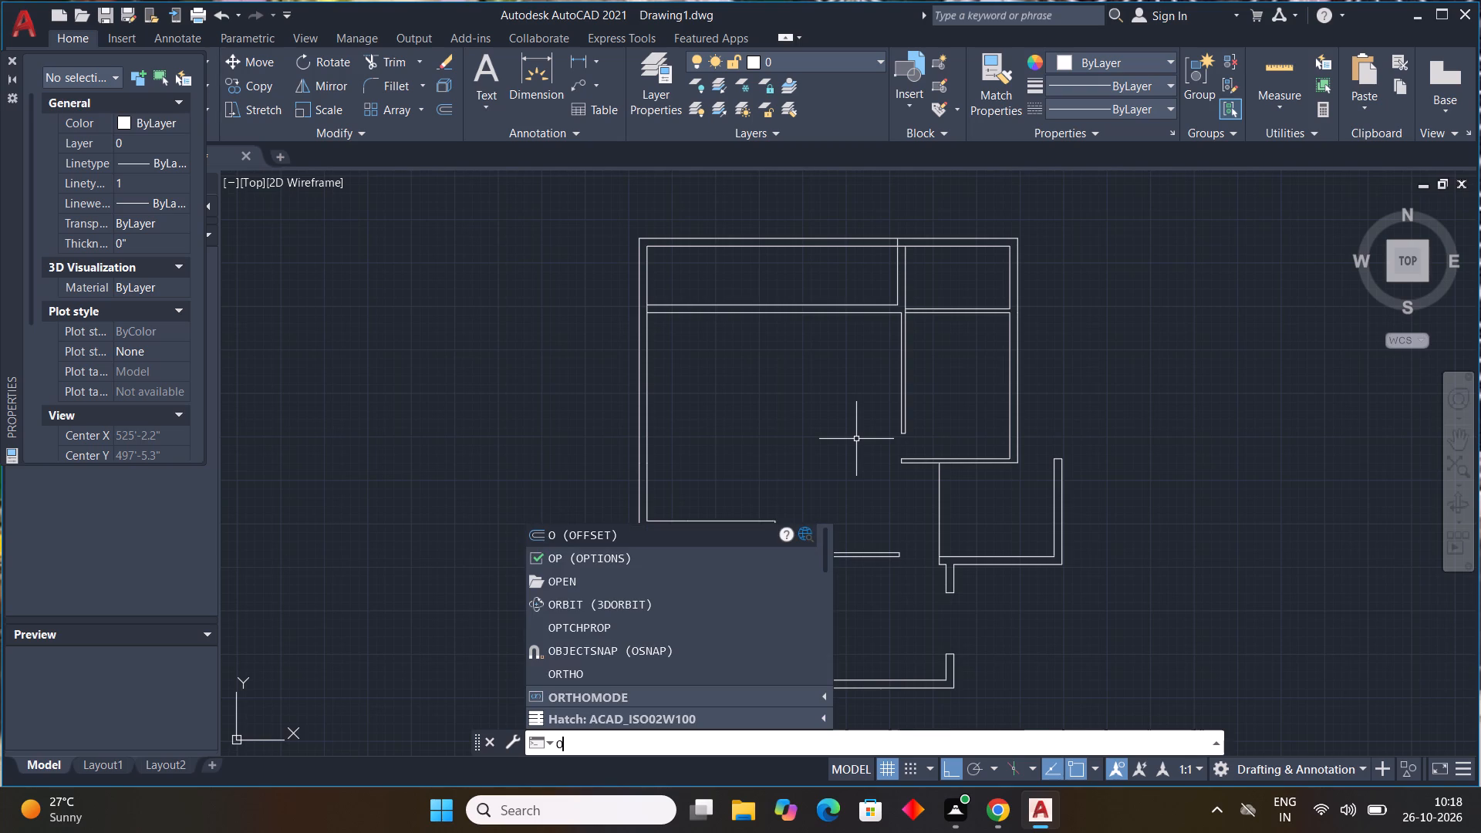
{"action": "type", "text": "ff"}
{"action": "key", "text": "space"}
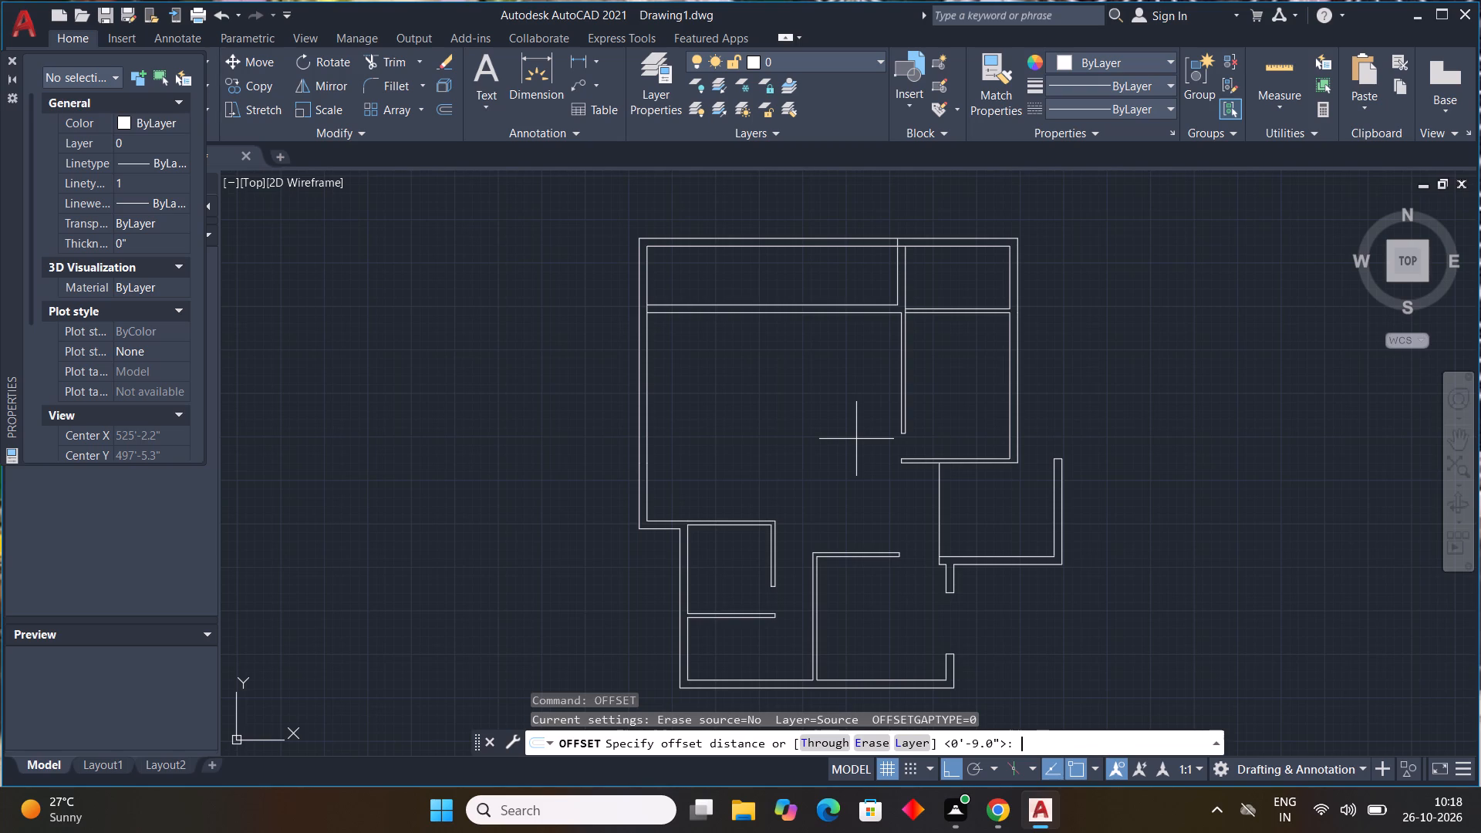
{"action": "type", "text": "11'6\""}
{"action": "key", "text": "Return"}
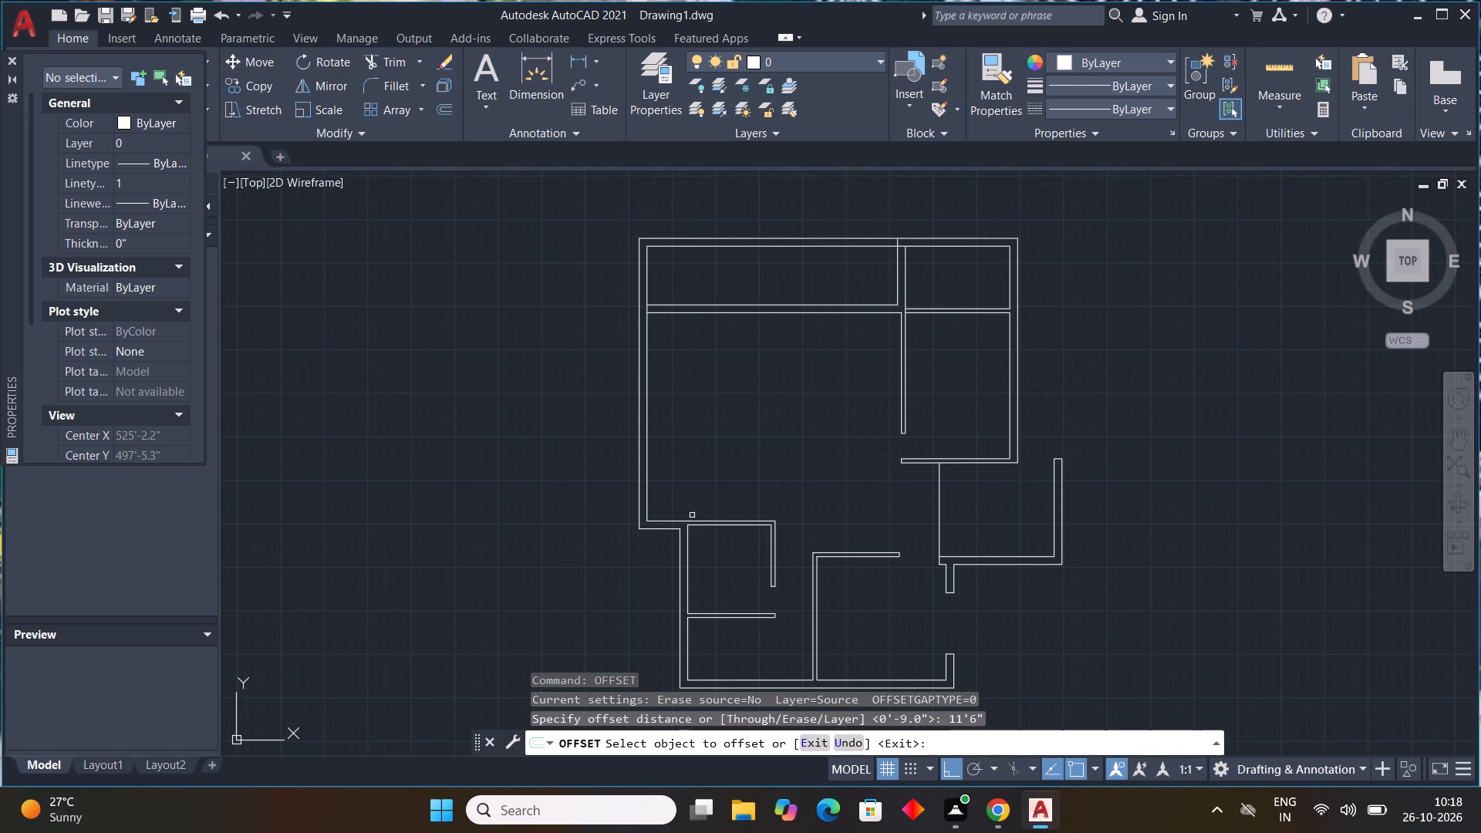
{"action": "left_click_drag", "start_coordinate": [680, 521], "coordinate": [682, 514]}
{"action": "left_click", "coordinate": [680, 467]}
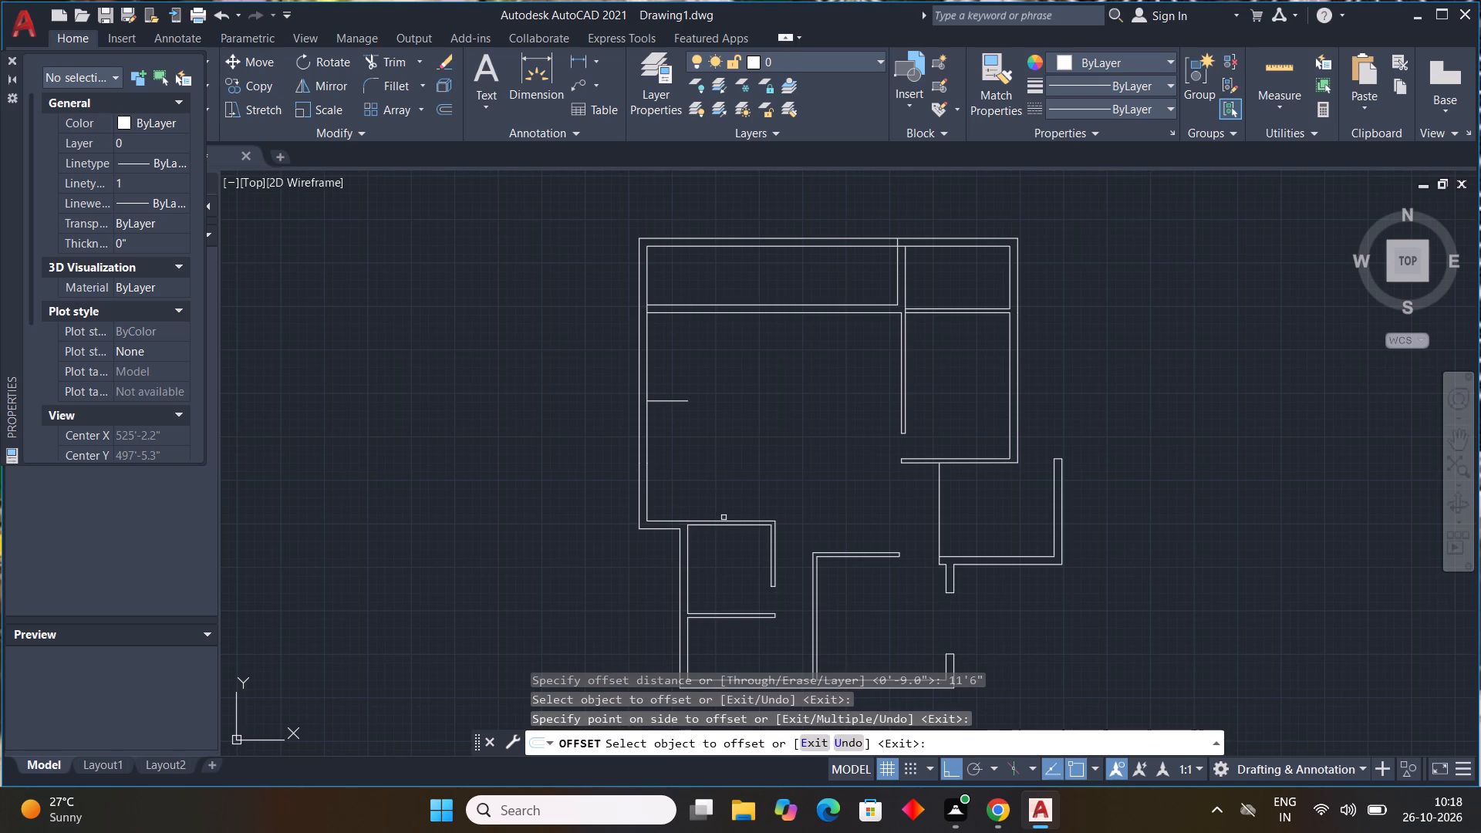
{"action": "left_click", "coordinate": [724, 521]}
{"action": "left_click", "coordinate": [710, 480]}
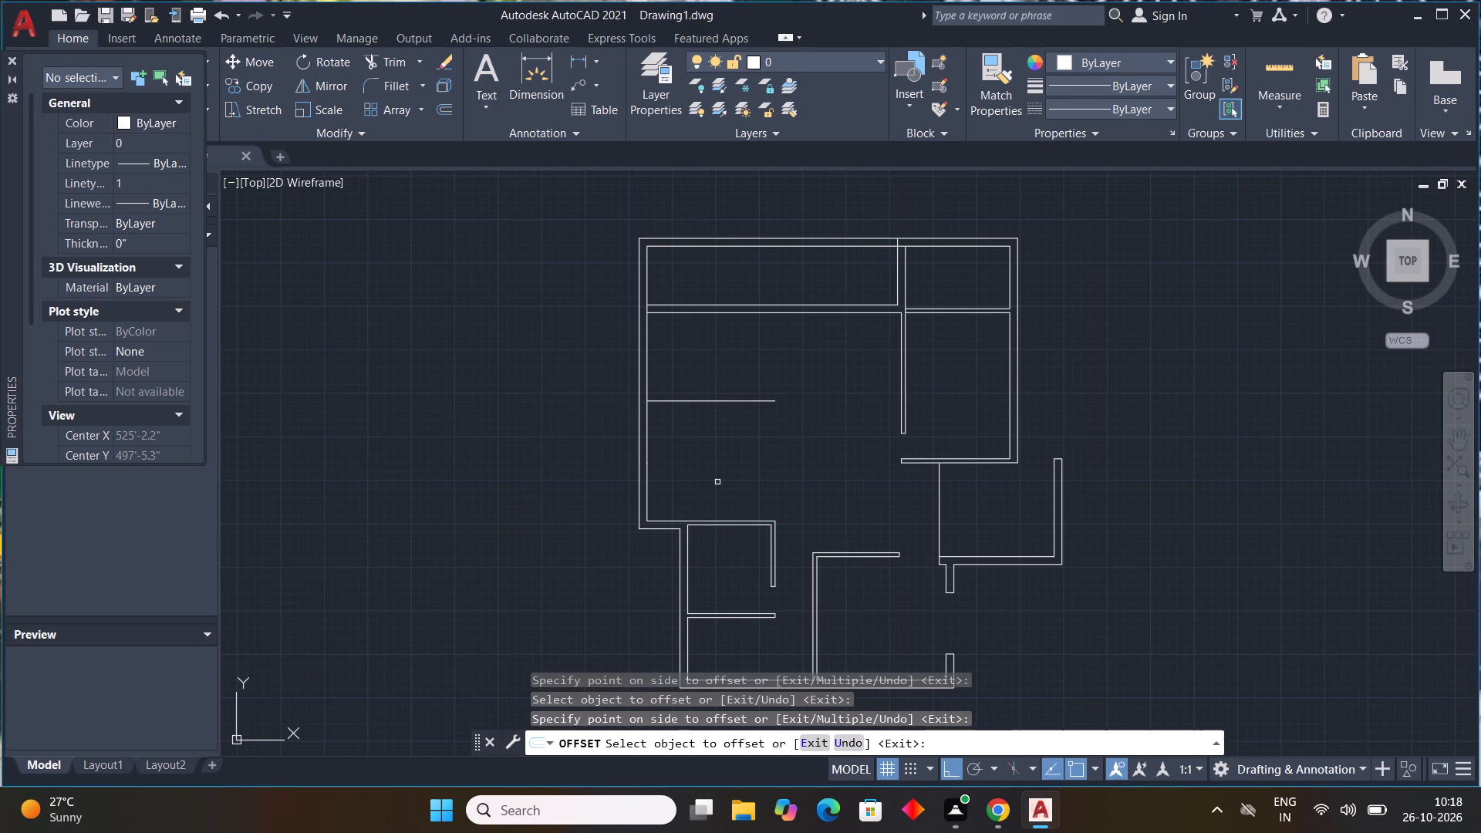
{"action": "key", "text": "Escape"}
{"action": "key", "text": "Escape"}
{"action": "key", "text": "Escape"}
{"action": "key", "text": "Escape"}
{"action": "key", "text": "Escape"}
{"action": "key", "text": "Escape"}
Offset both segments of the new horizontal line in the large left room 4.5" upward to form a partition.
{"action": "key", "text": "space"}
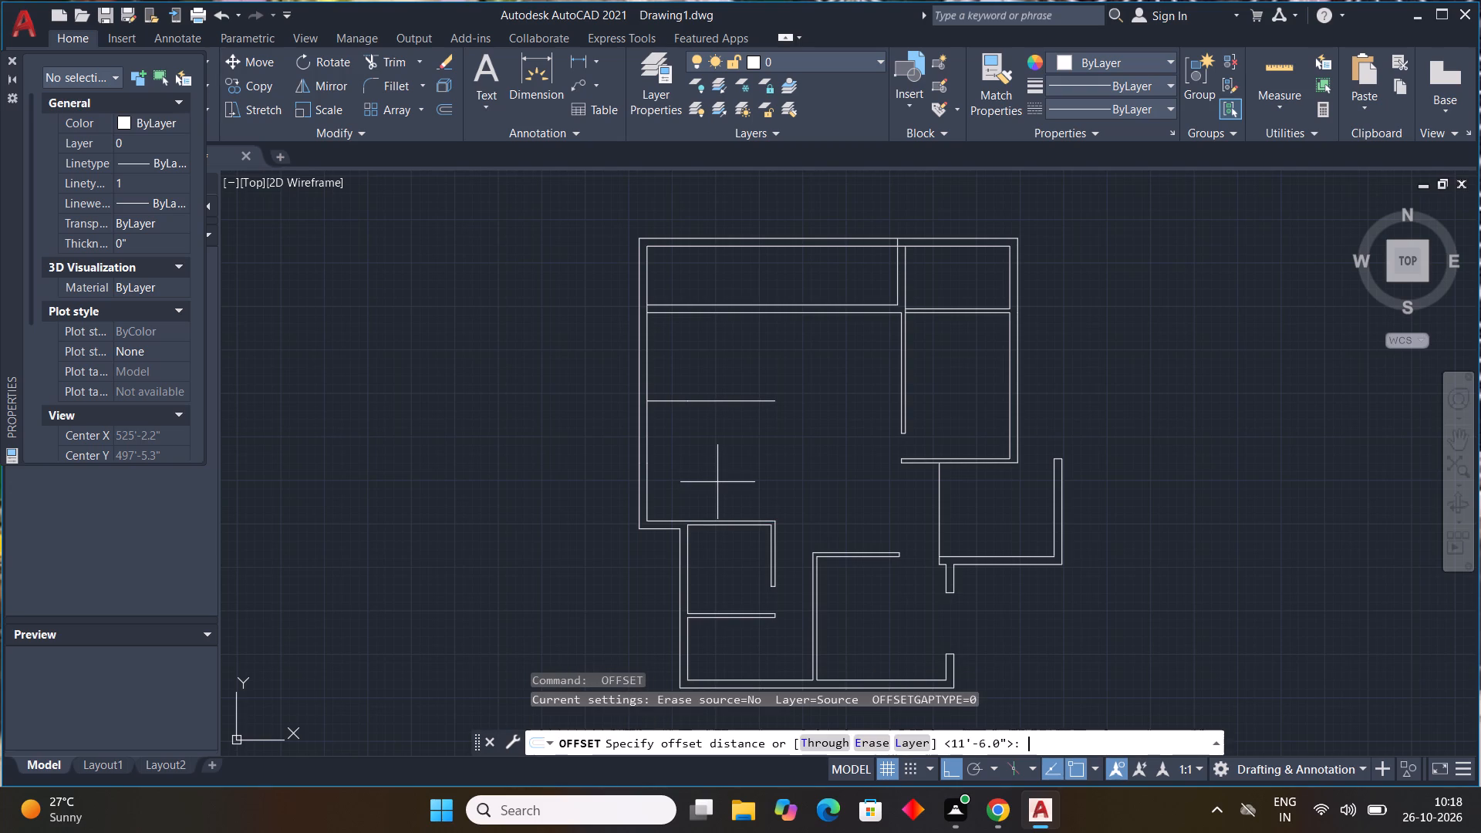
{"action": "type", "text": "4.5"}
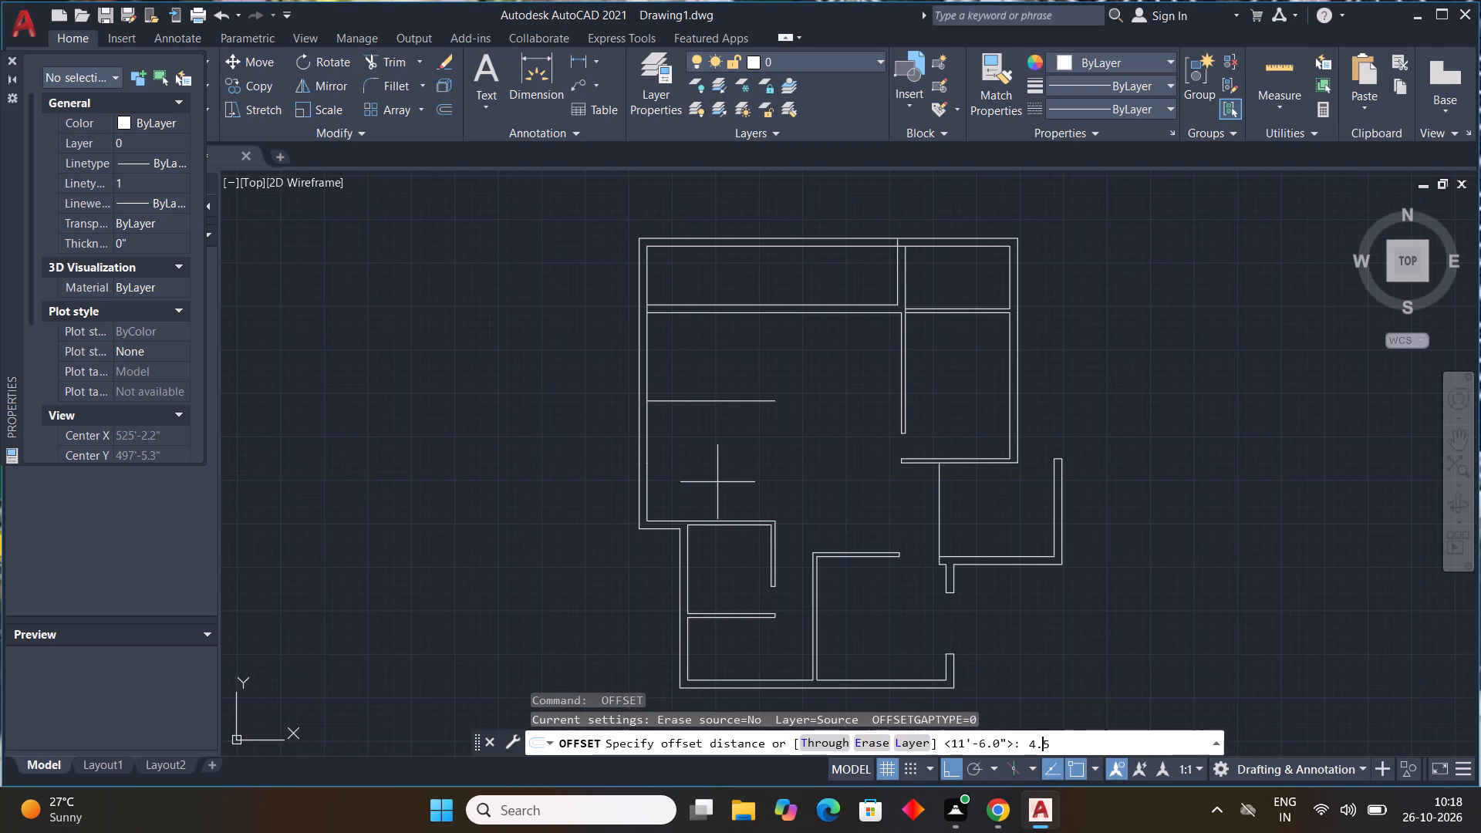
{"action": "key", "text": "shift+quotedbl"}
{"action": "key", "text": "Return"}
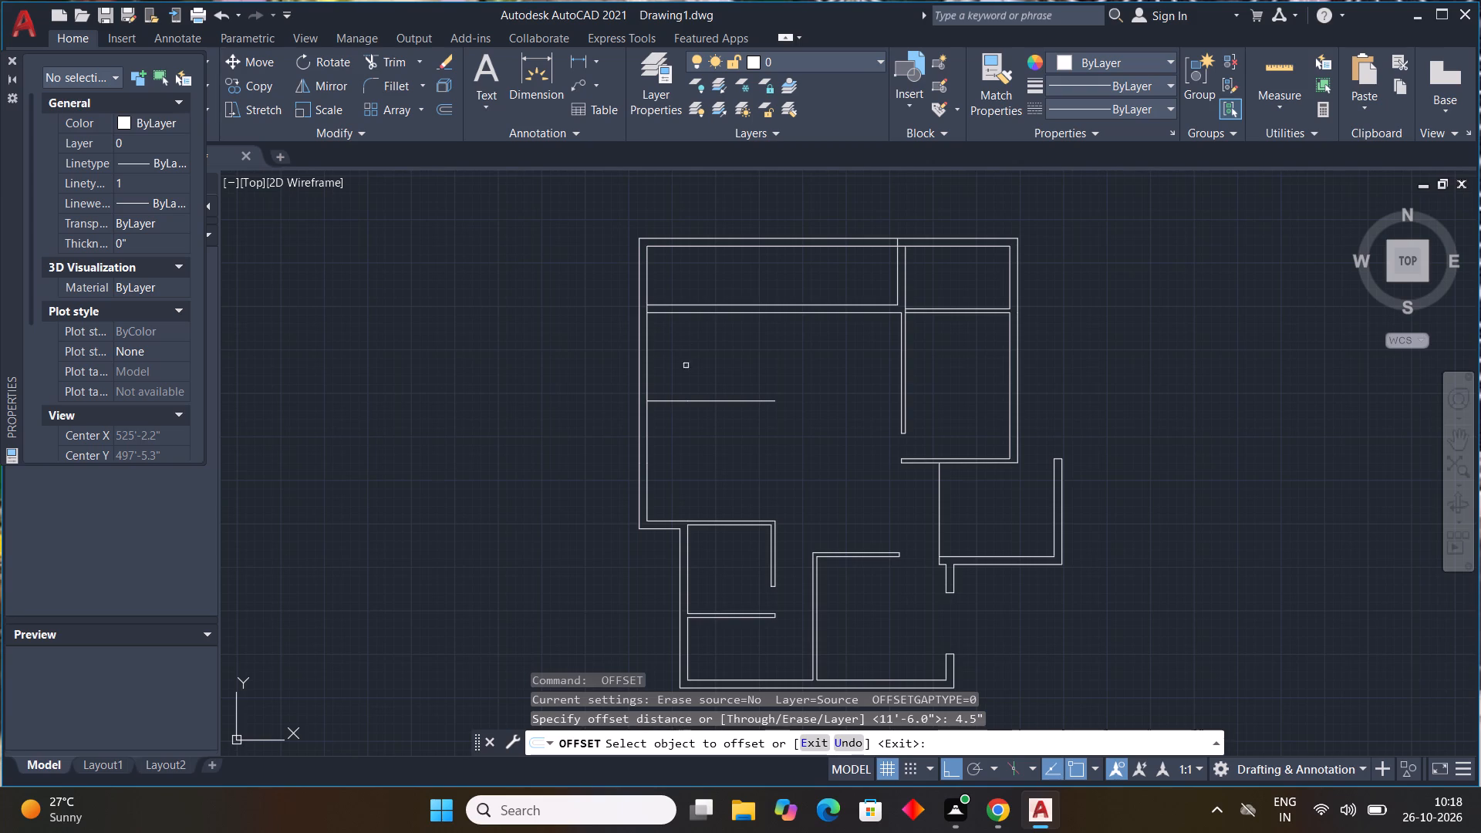
{"action": "left_click", "coordinate": [687, 400]}
{"action": "left_click", "coordinate": [690, 387]}
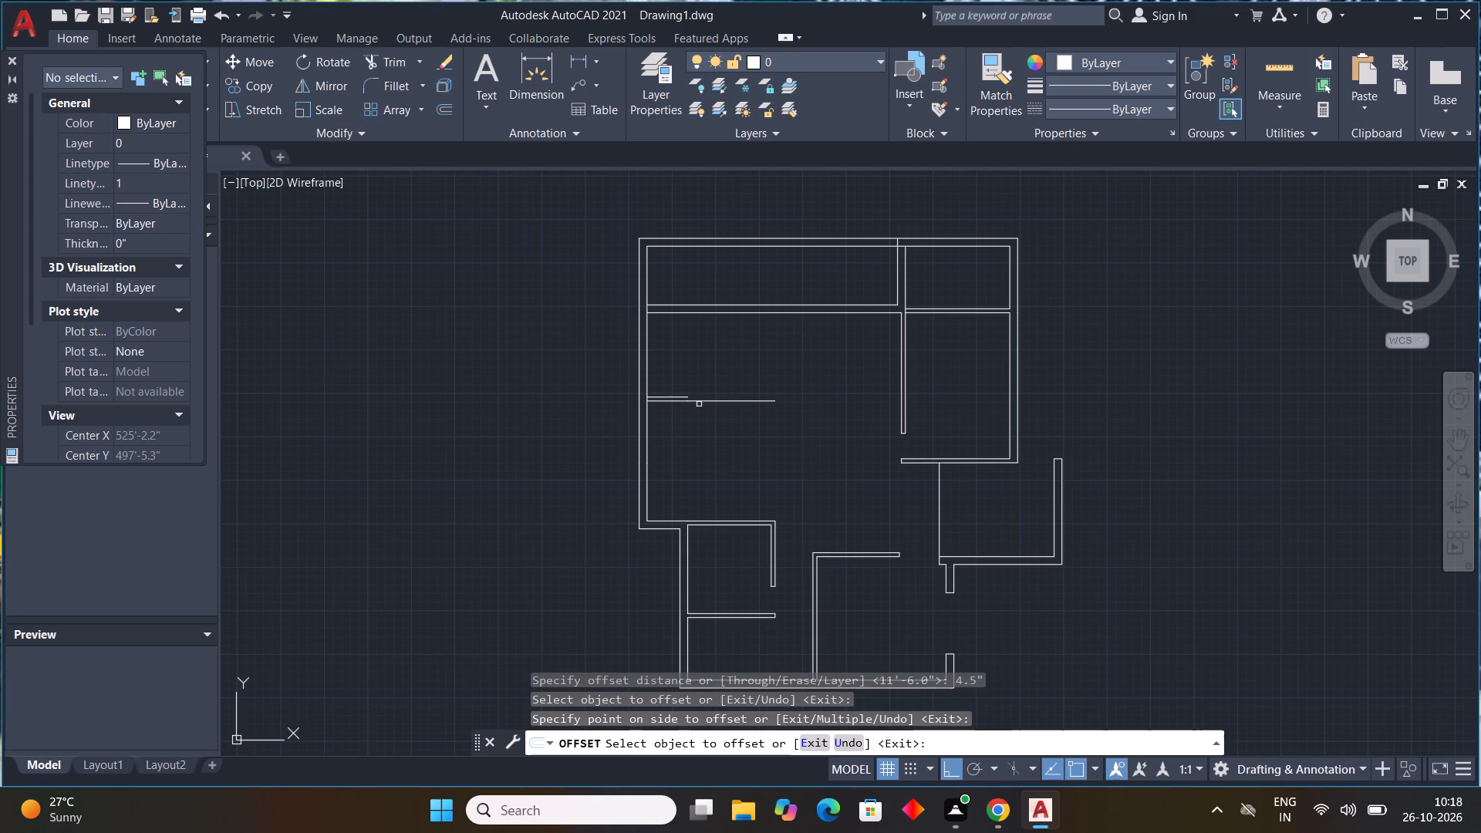
{"action": "left_click", "coordinate": [698, 400]}
{"action": "left_click_drag", "start_coordinate": [698, 396], "coordinate": [702, 387]}
{"action": "key", "text": "Escape"}
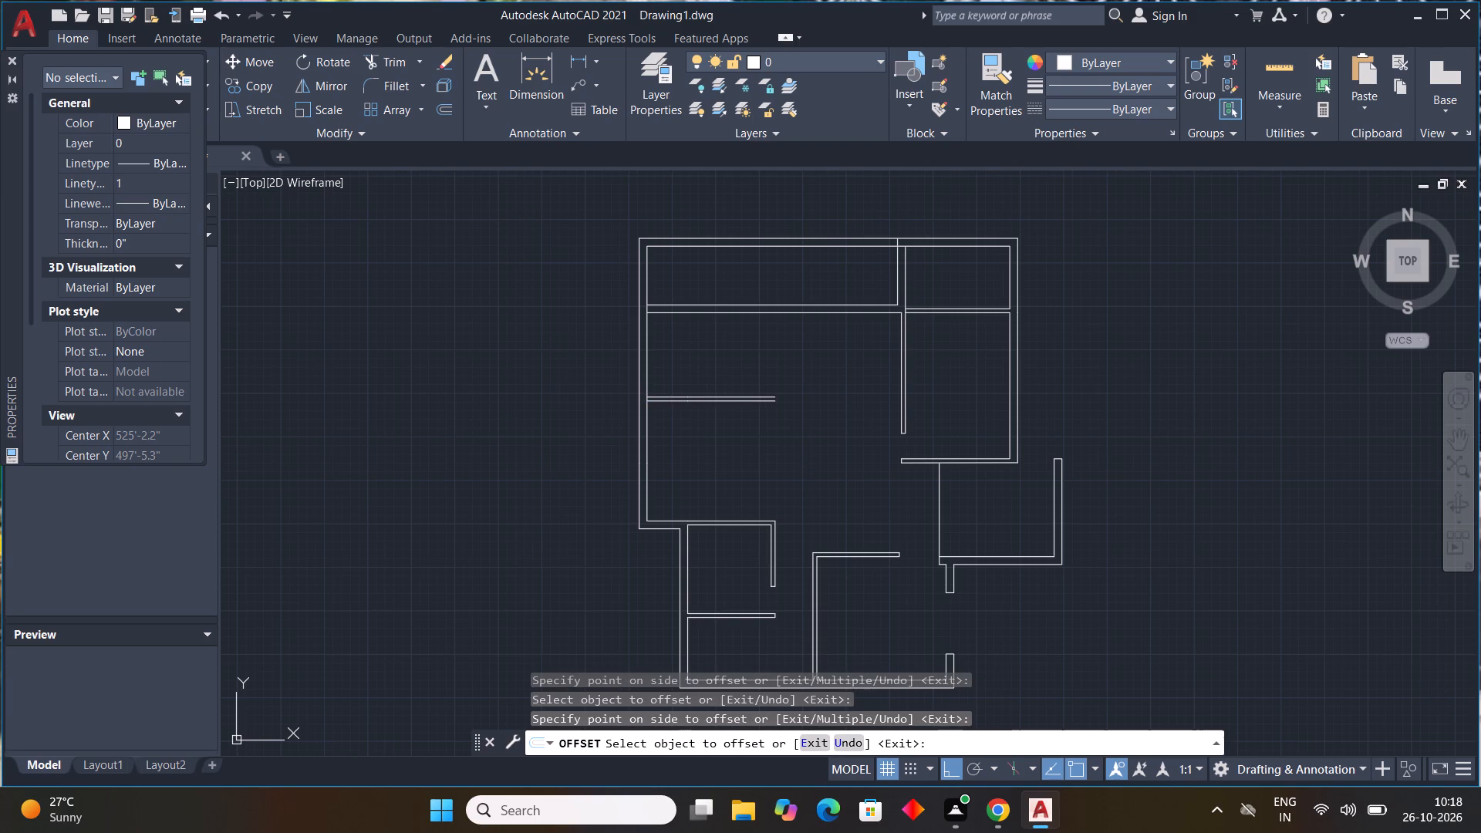
{"action": "key", "text": "Escape"}
{"action": "key", "text": "Escape"}
{"action": "key", "text": "Escape"}
{"action": "key", "text": "Escape"}
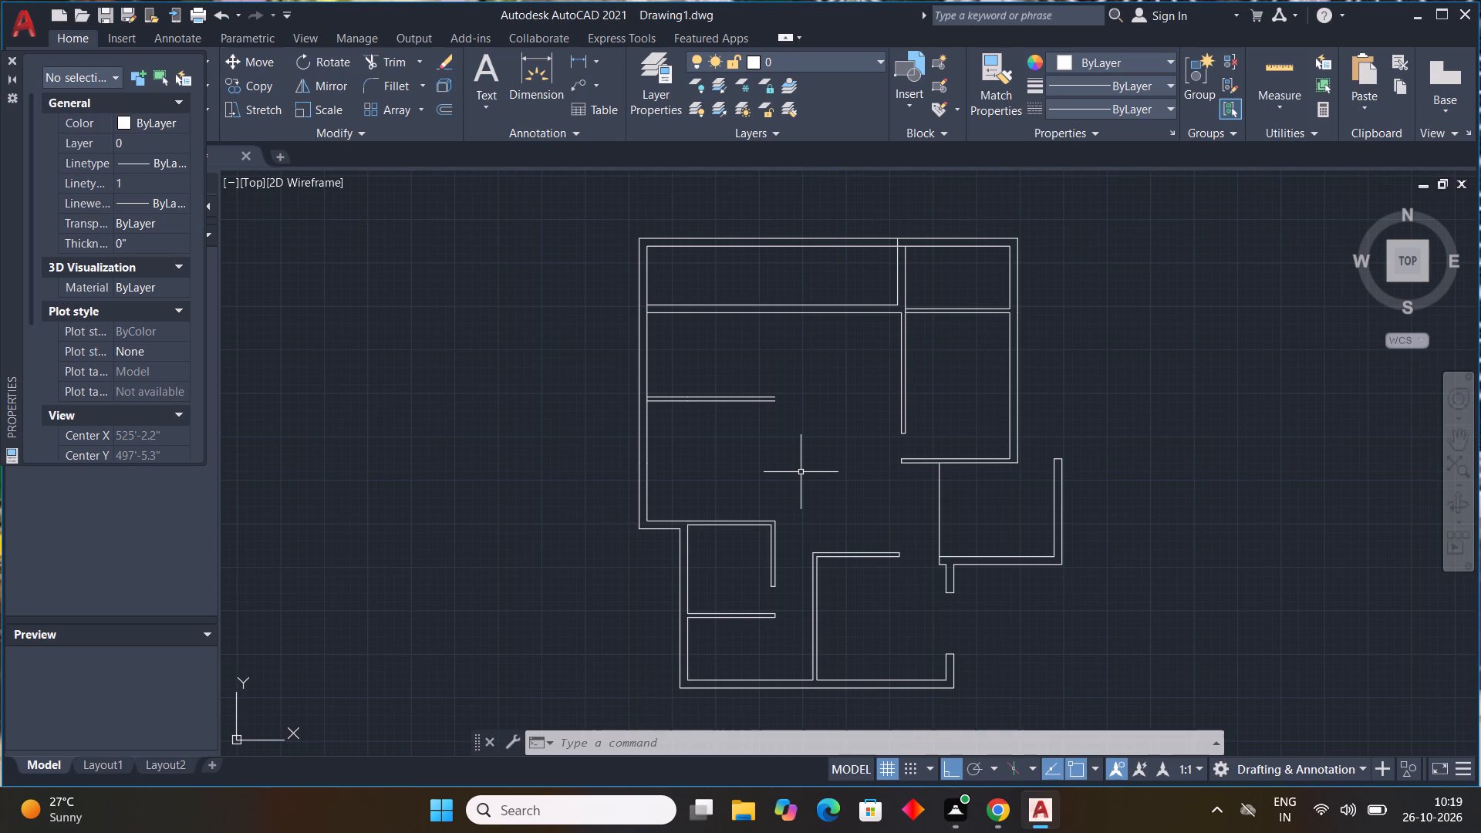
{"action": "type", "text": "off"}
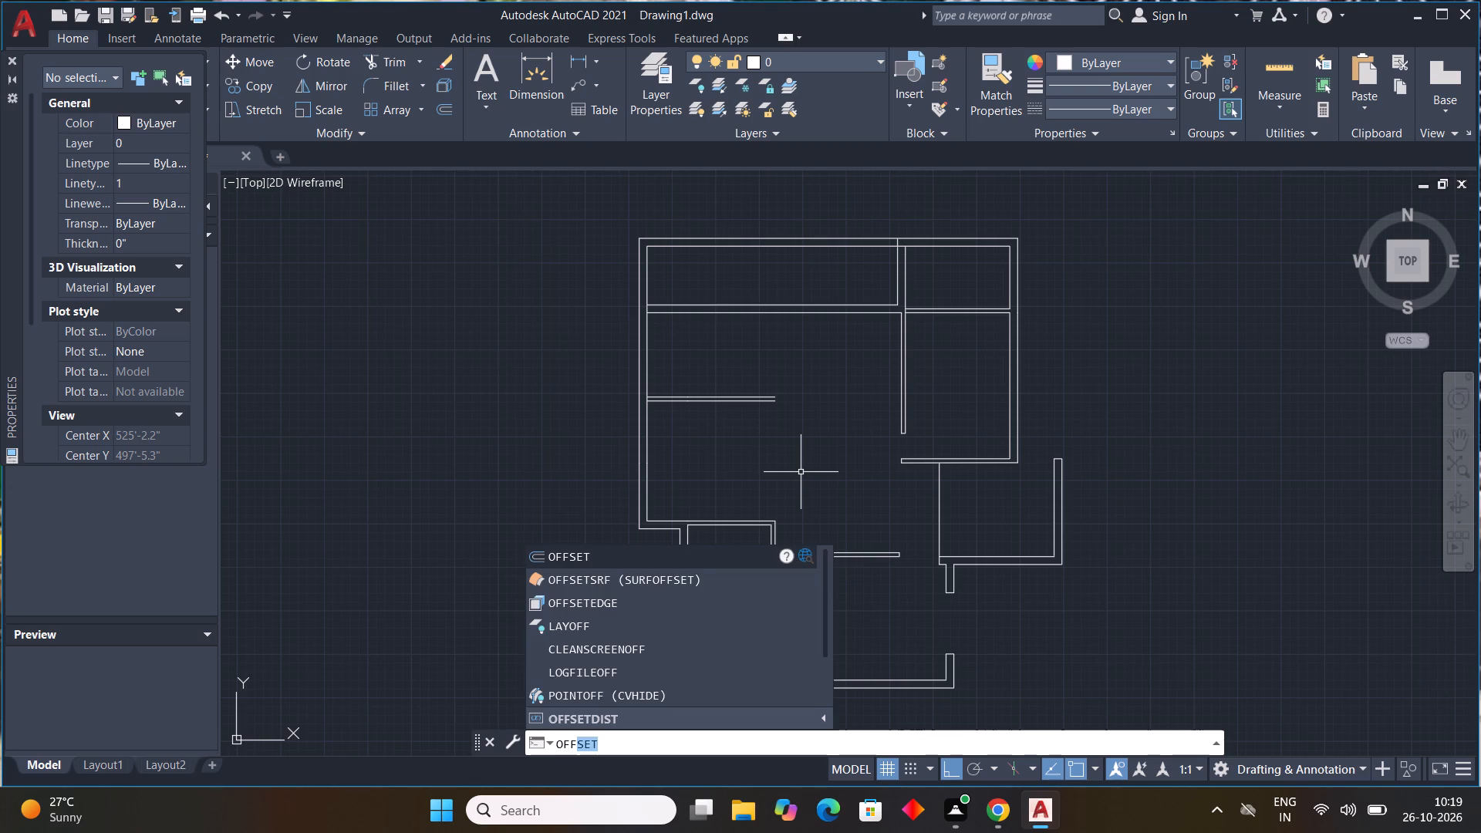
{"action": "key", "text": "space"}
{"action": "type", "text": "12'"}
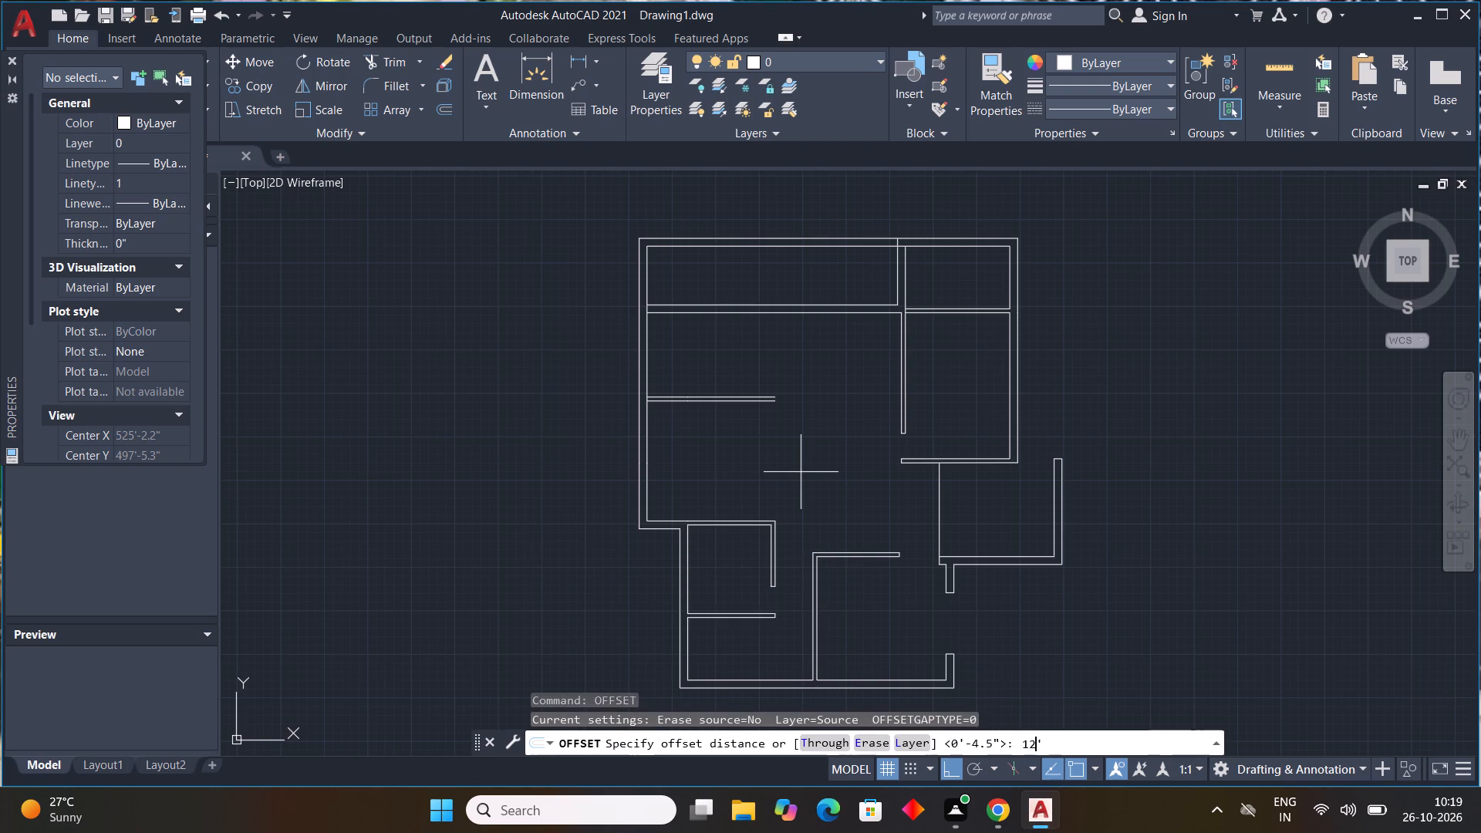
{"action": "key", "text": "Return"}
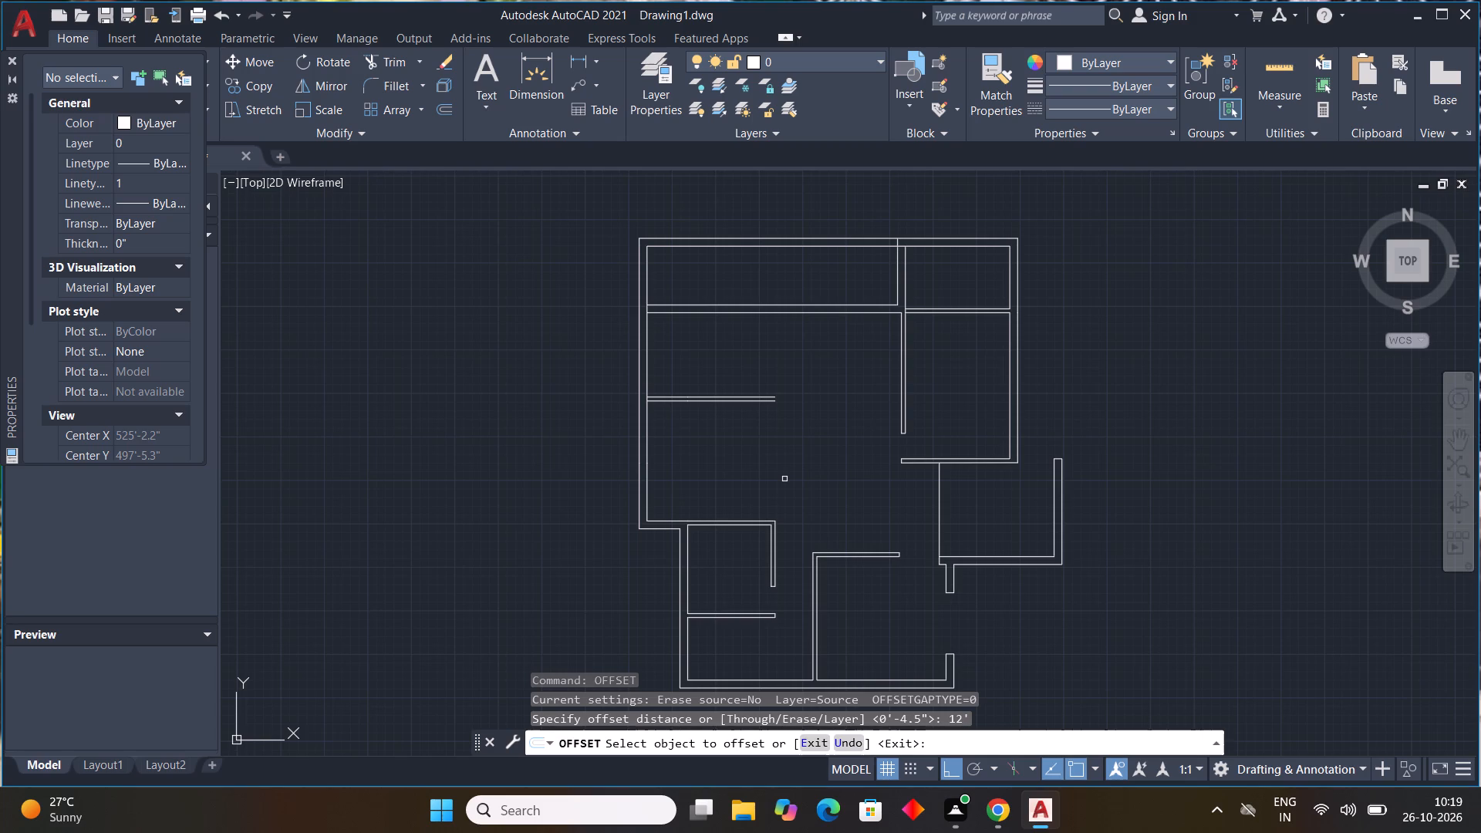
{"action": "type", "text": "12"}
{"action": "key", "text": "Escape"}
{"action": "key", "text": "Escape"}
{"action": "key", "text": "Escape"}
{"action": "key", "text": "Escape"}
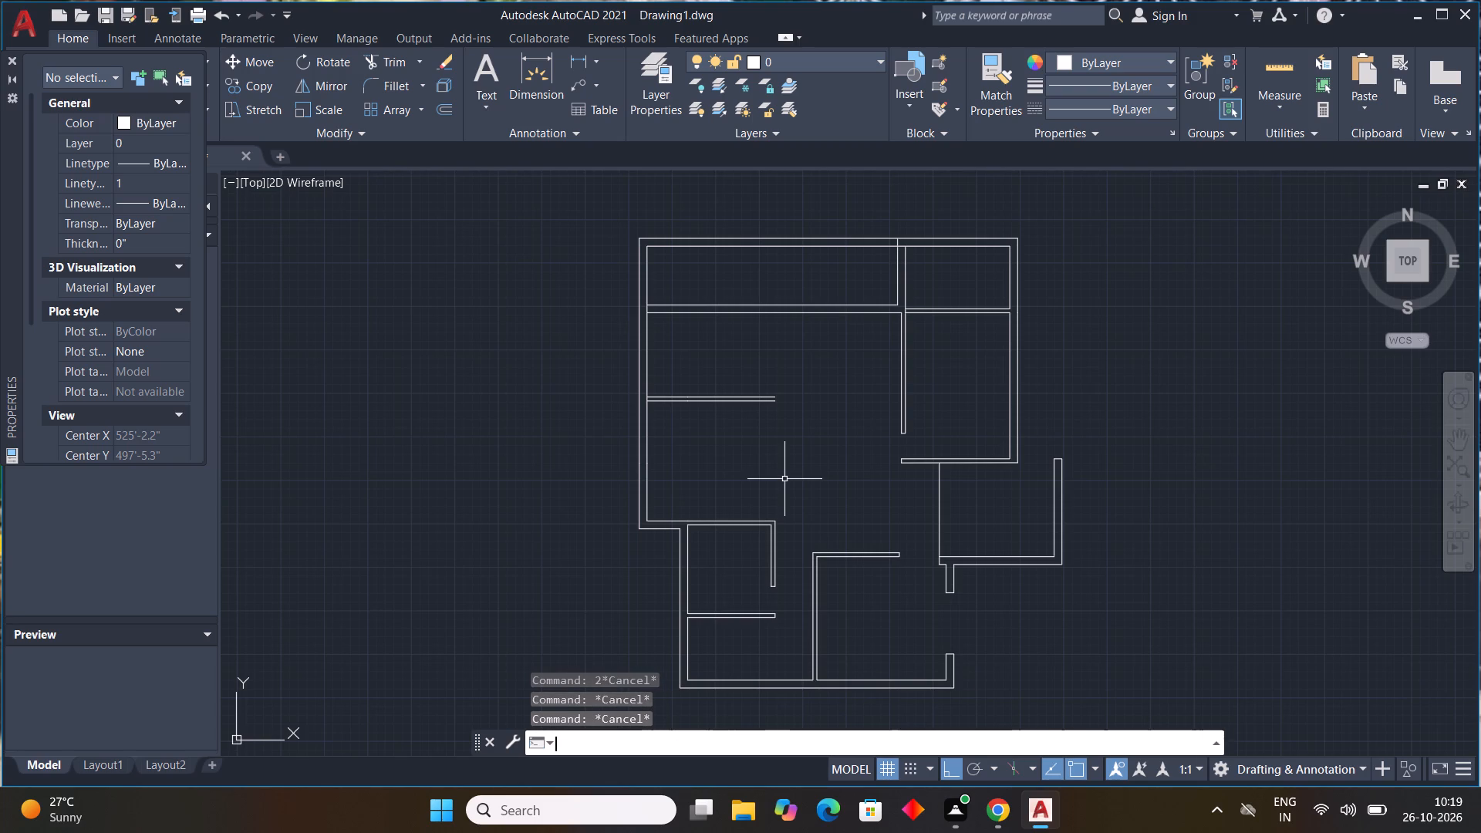
Offset the large left room's left inner wall line 12' to the right, into the room.
{"action": "key", "text": "o"}
{"action": "type", "text": "ff 12'"}
{"action": "key", "text": "Return"}
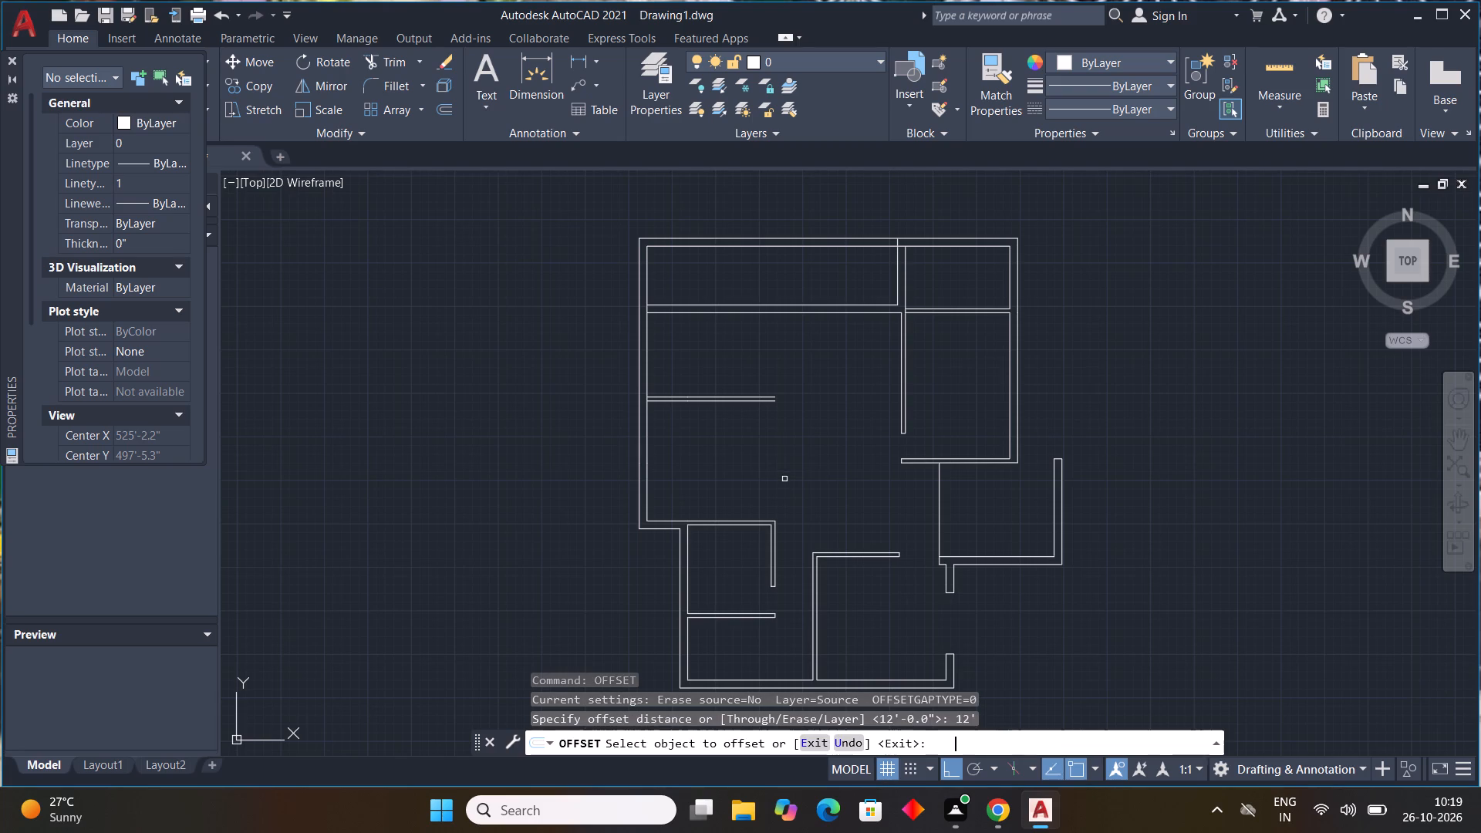
{"action": "left_click", "coordinate": [648, 354]}
{"action": "left_click", "coordinate": [774, 386]}
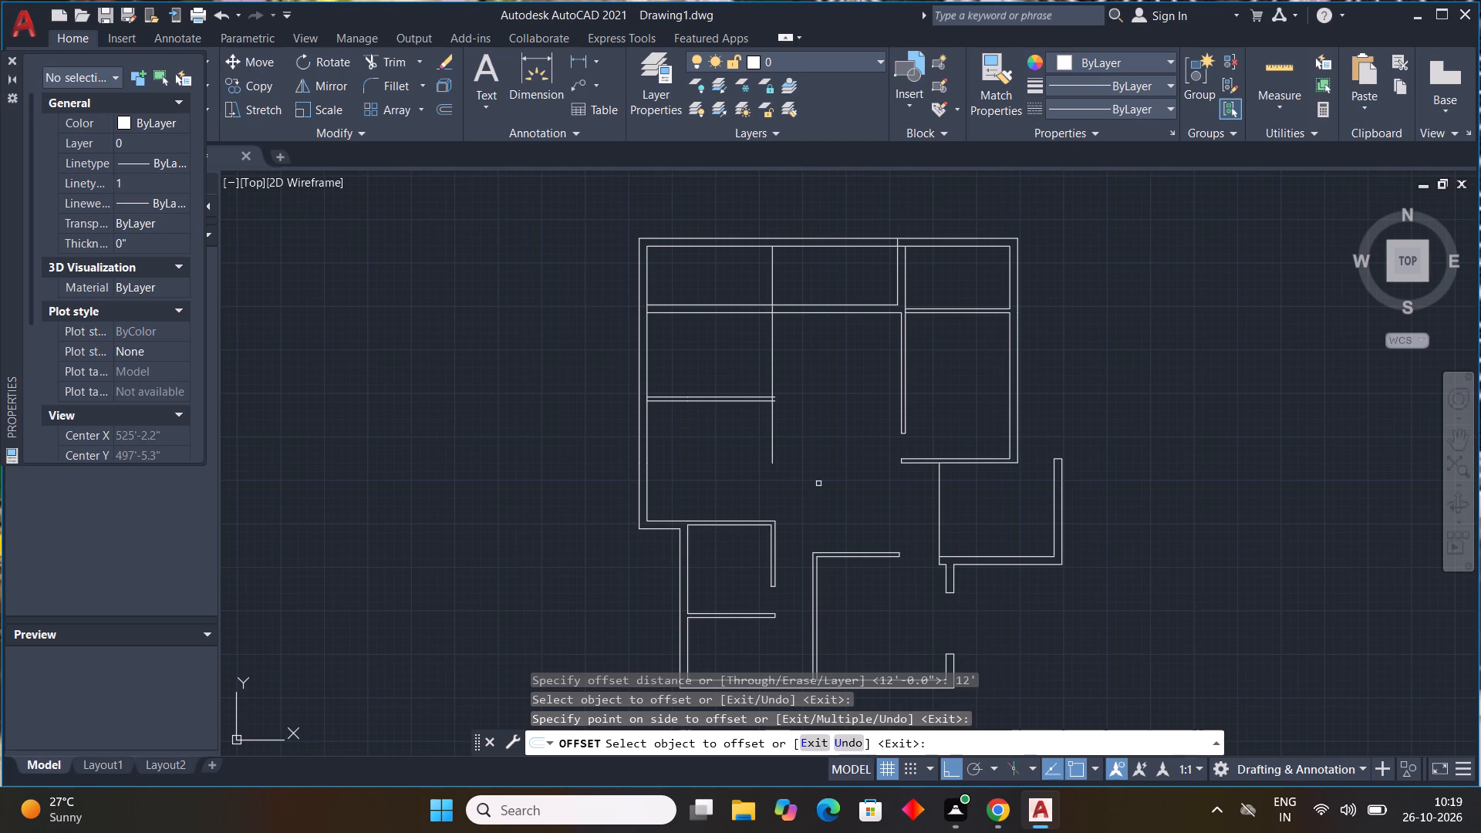
{"action": "key", "text": "Escape"}
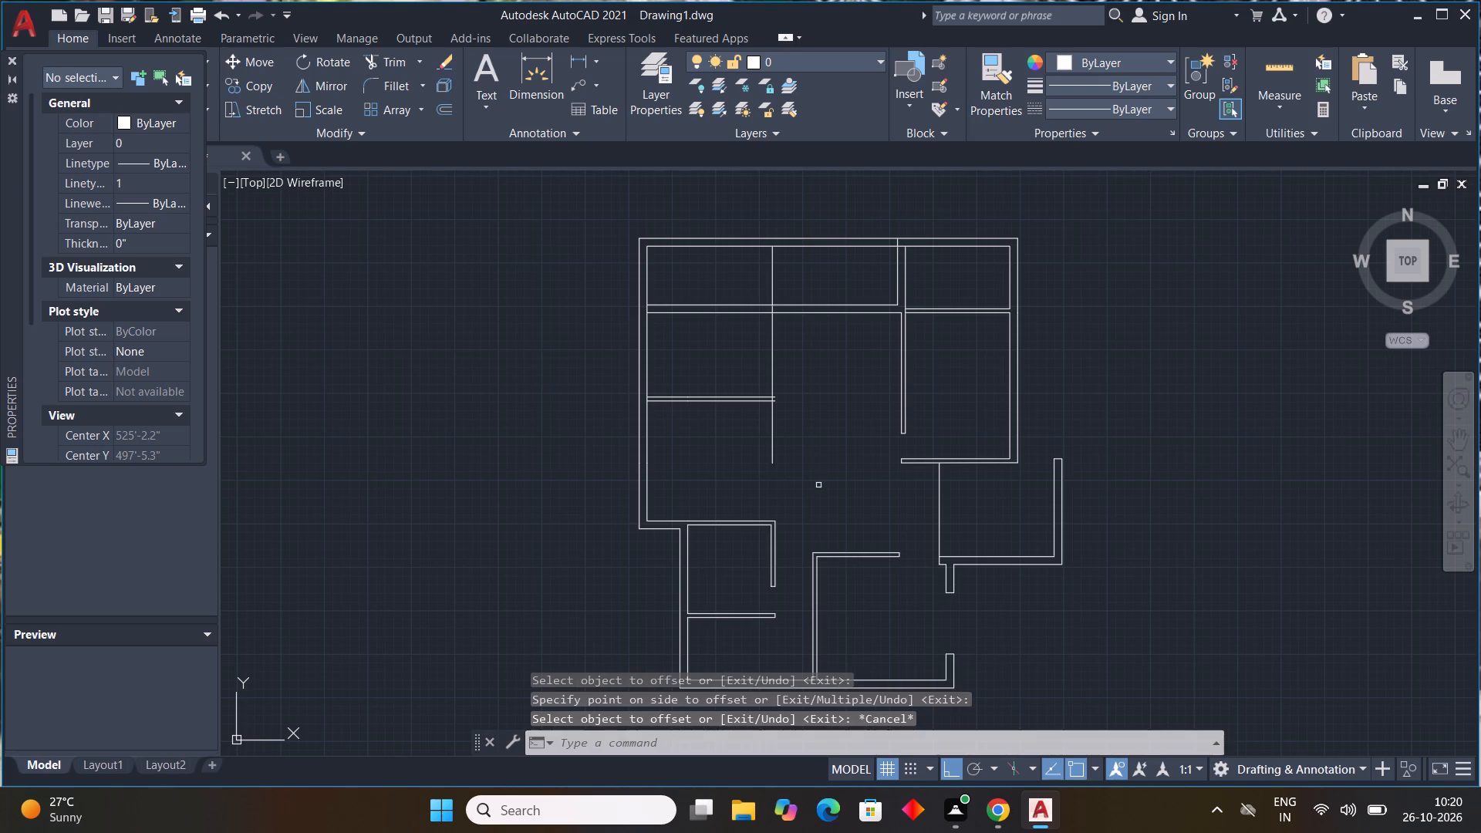
{"action": "key", "text": "Escape"}
{"action": "key", "text": "Escape"}
{"action": "key", "text": "Escape"}
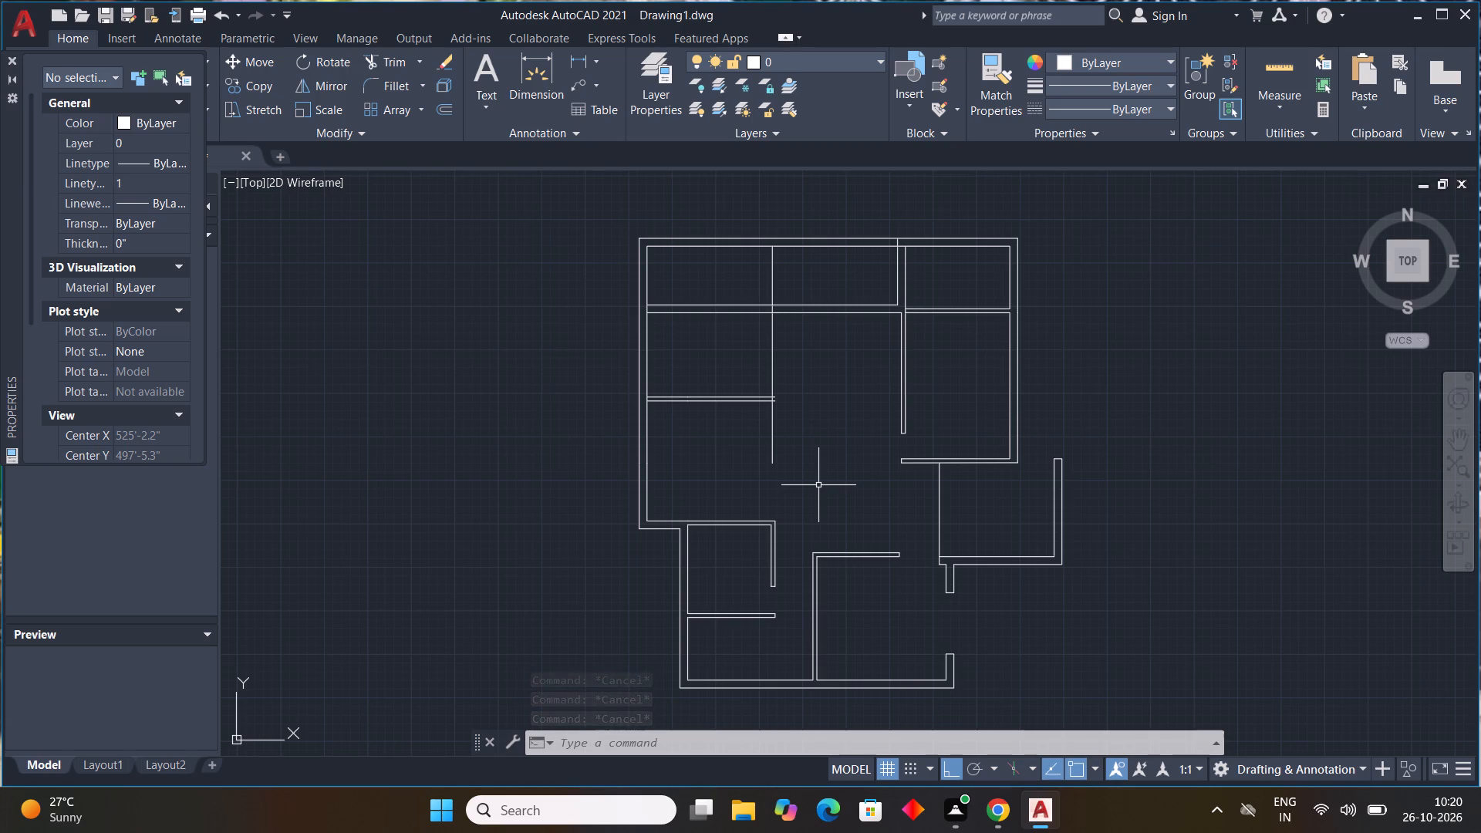
Offset the new vertical line in the large left room 9" to the right to form a wall.
{"action": "type", "text": "off"}
{"action": "key", "text": "space"}
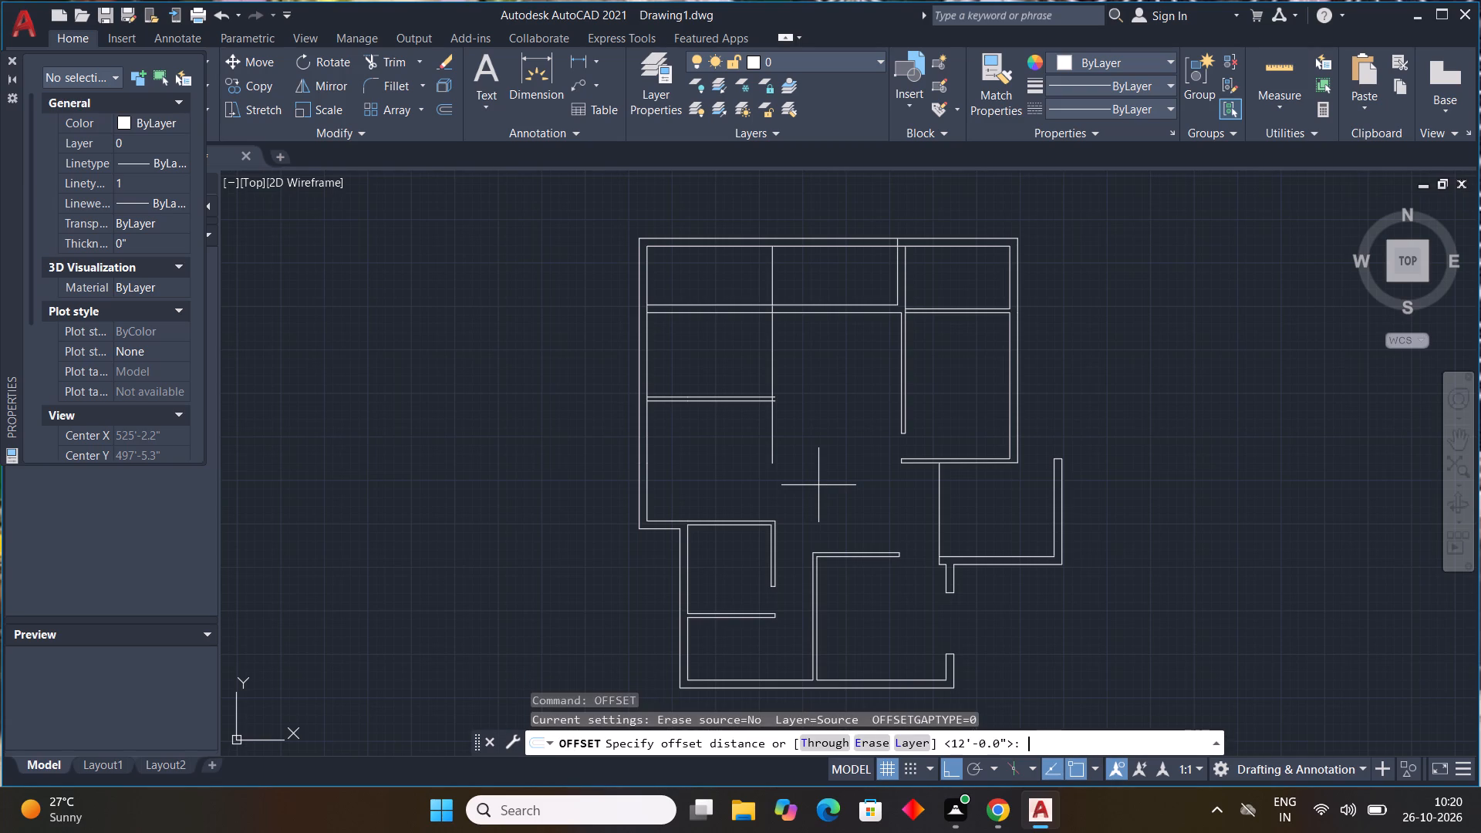
{"action": "type", "text": "9\""}
{"action": "key", "text": "Return"}
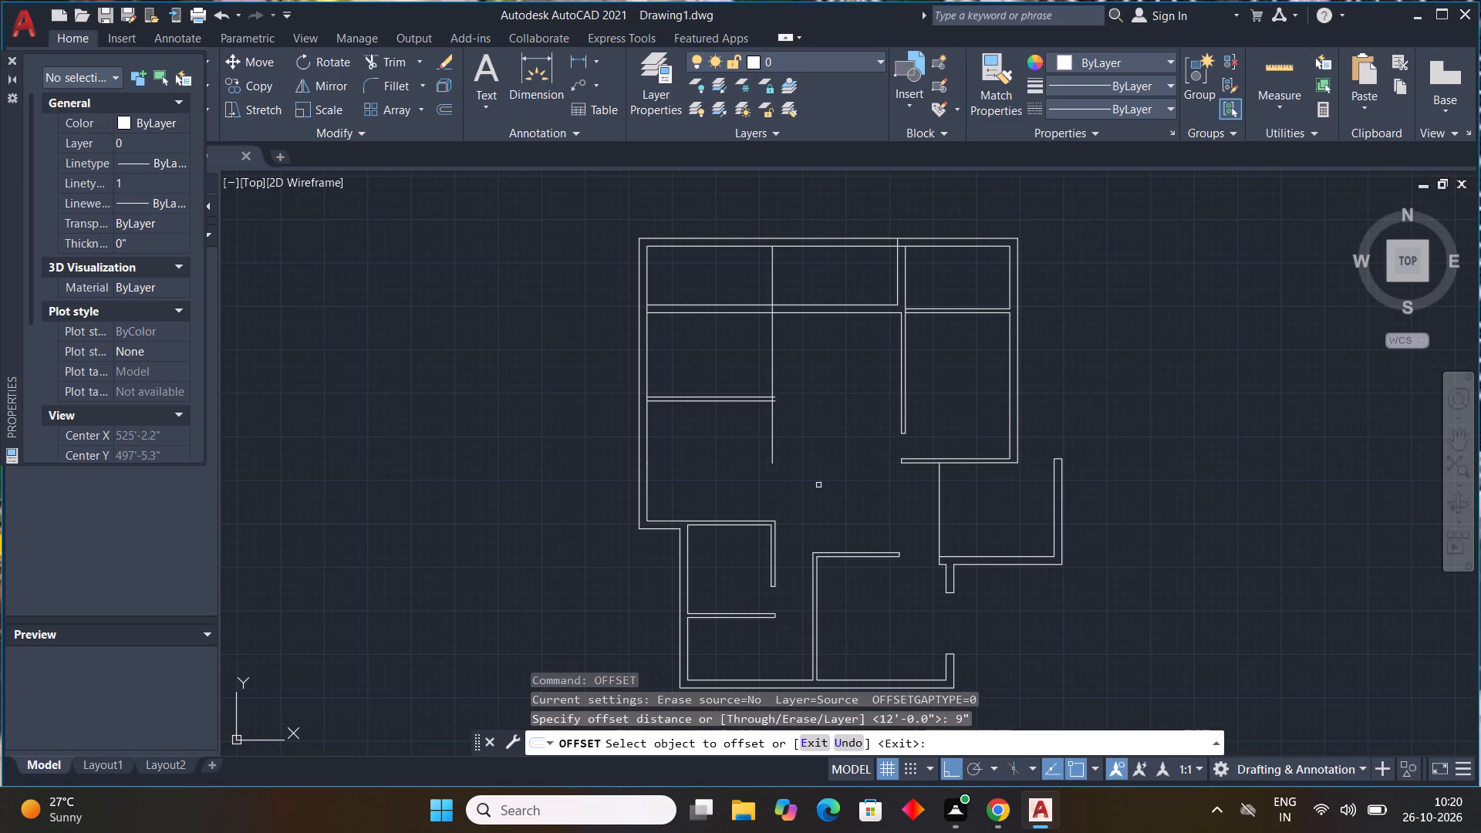
{"action": "left_click", "coordinate": [773, 431]}
{"action": "left_click", "coordinate": [777, 423]}
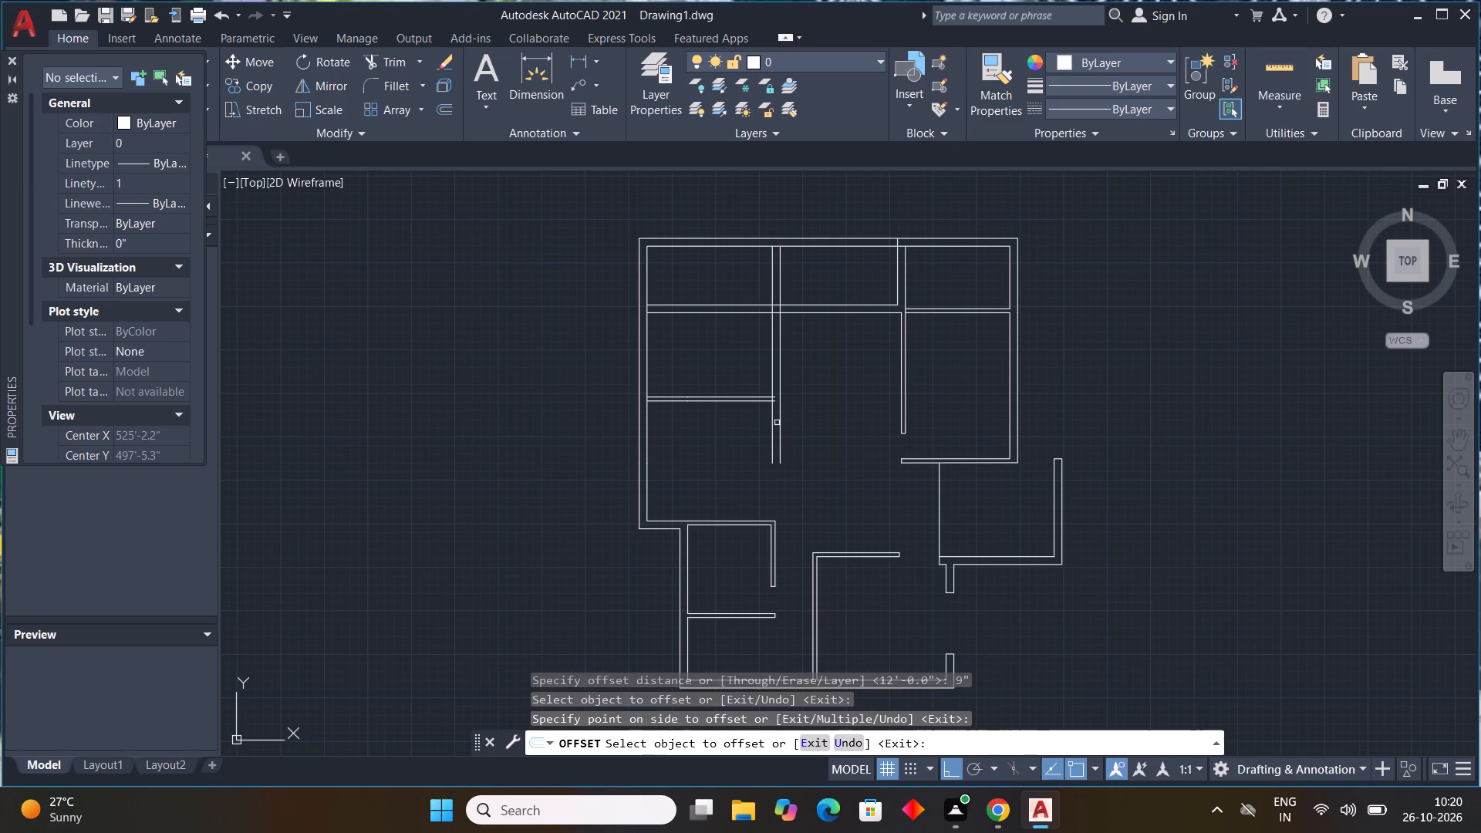
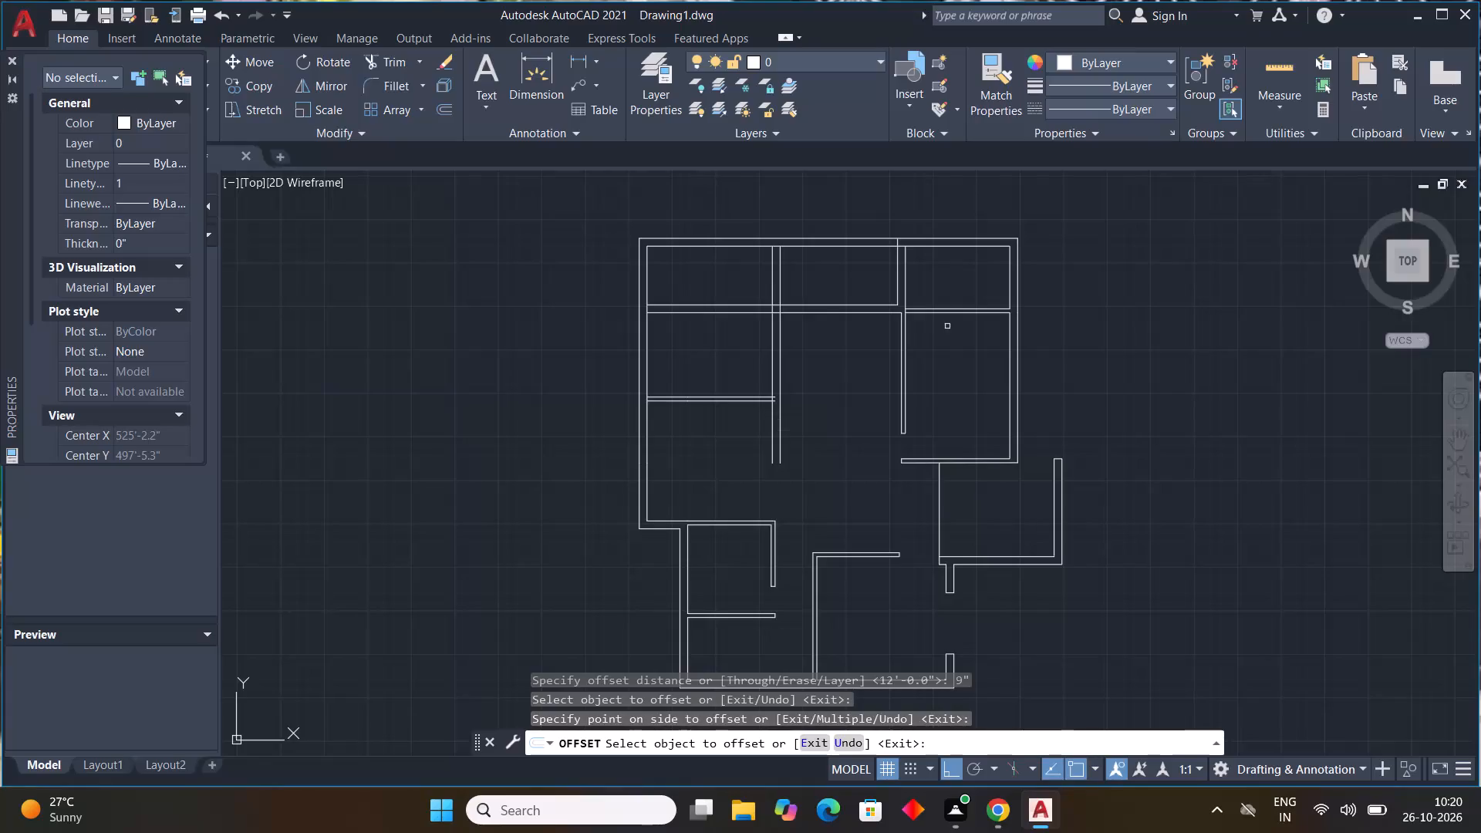
Trim away the two horizontal wall lines crossing the upper-left room, up to the new vertical 9" wall.
{"action": "key", "text": "Escape"}
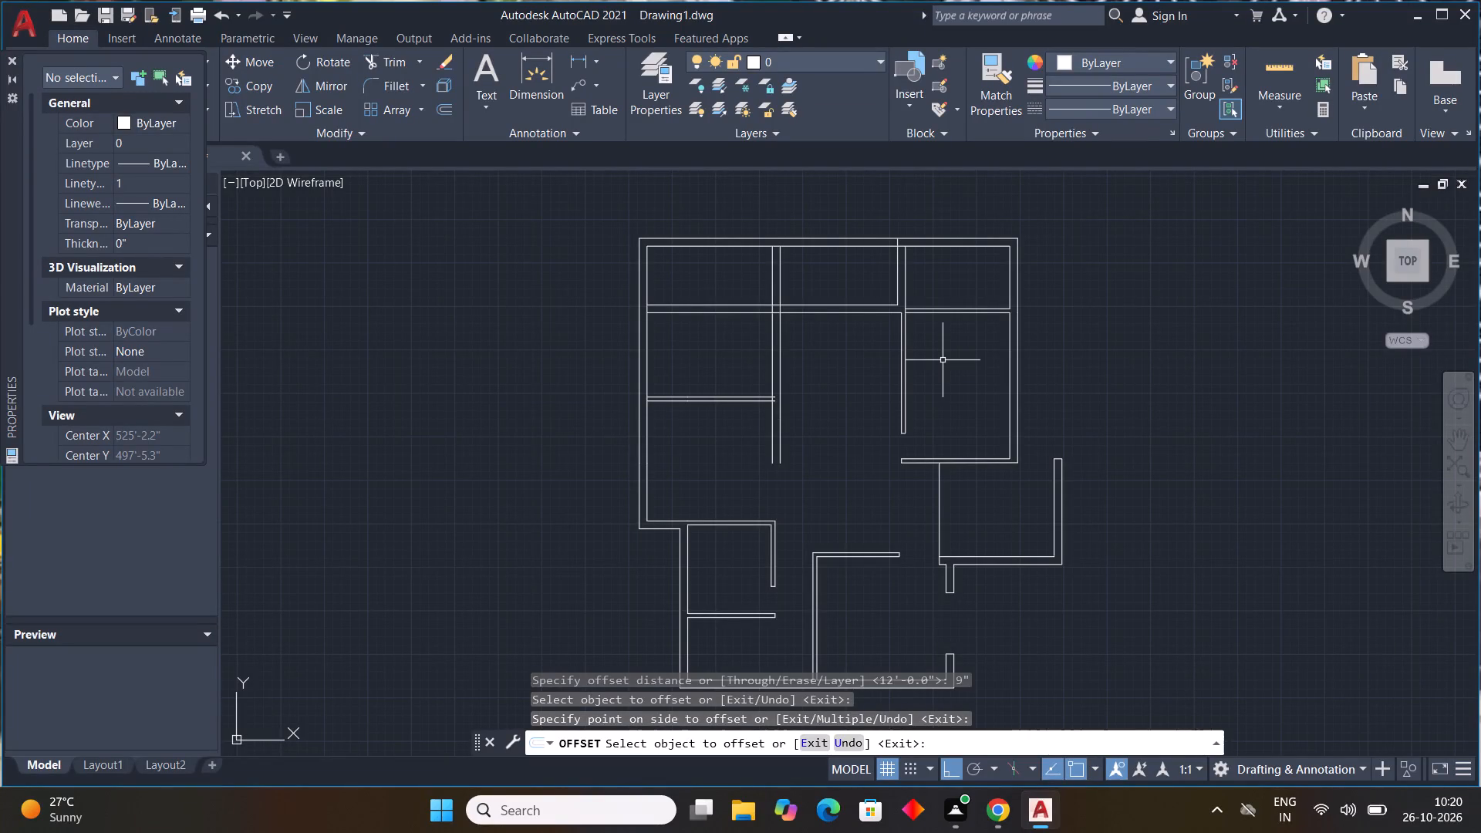
{"action": "key", "text": "Escape"}
{"action": "key", "text": "Escape"}
{"action": "type", "text": "tr"}
{"action": "key", "text": "space"}
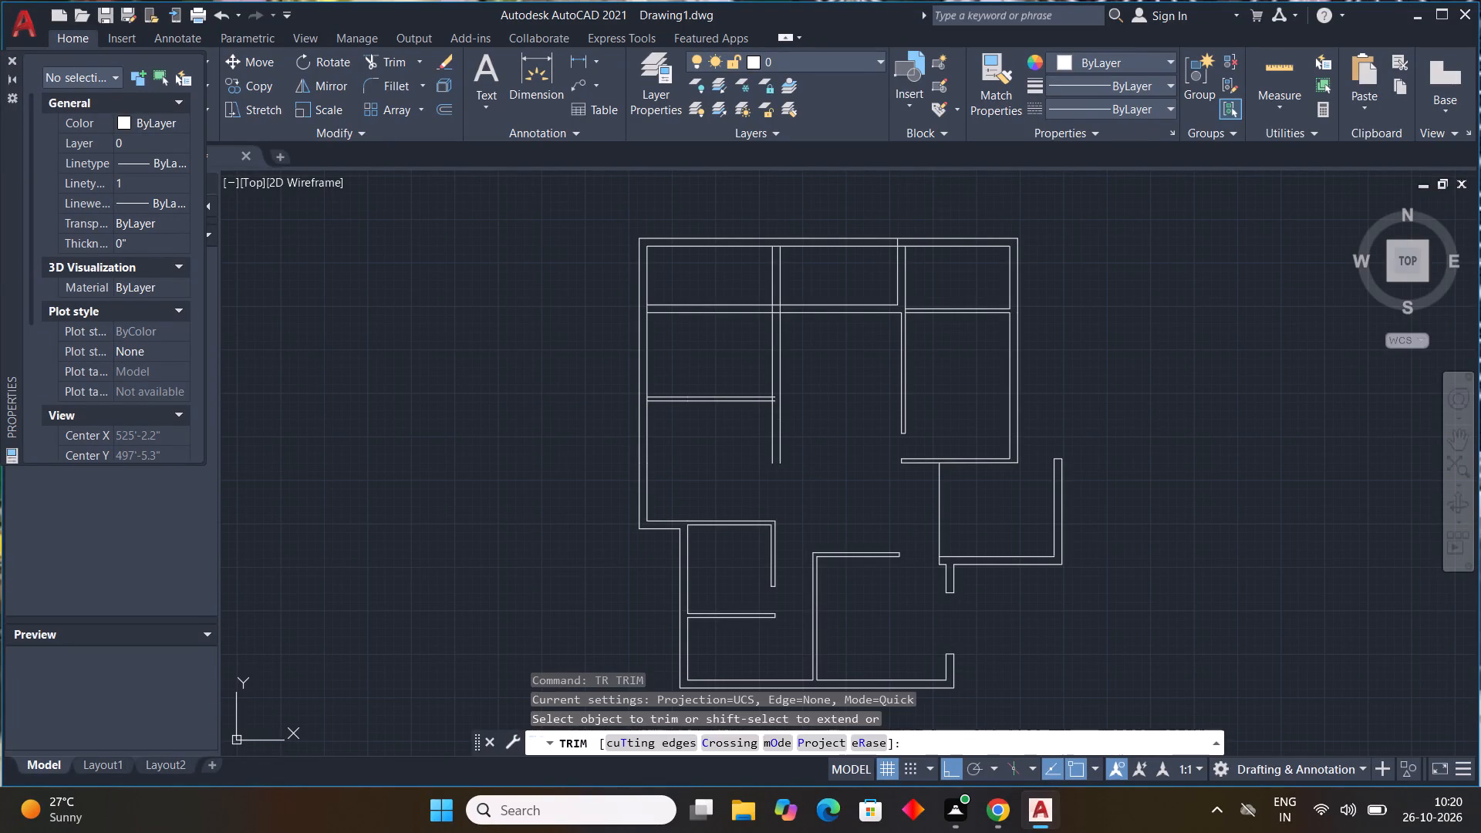
{"action": "left_click_drag", "start_coordinate": [719, 287], "coordinate": [703, 339]}
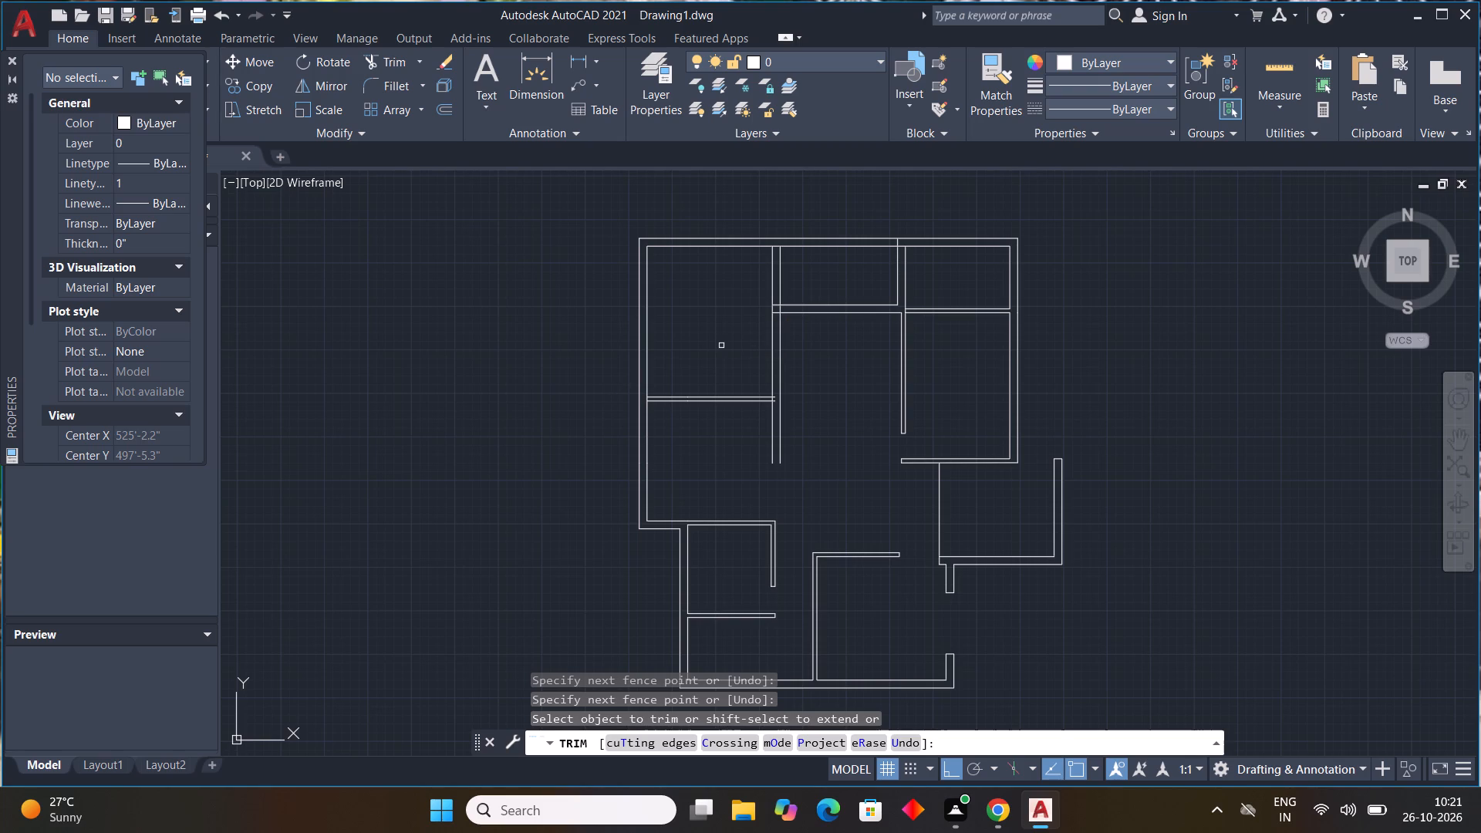
{"action": "type", "text": "off"}
{"action": "key", "text": "Escape"}
{"action": "key", "text": "Escape"}
{"action": "key", "text": "Escape"}
{"action": "key", "text": "Escape"}
{"action": "key", "text": "Escape"}
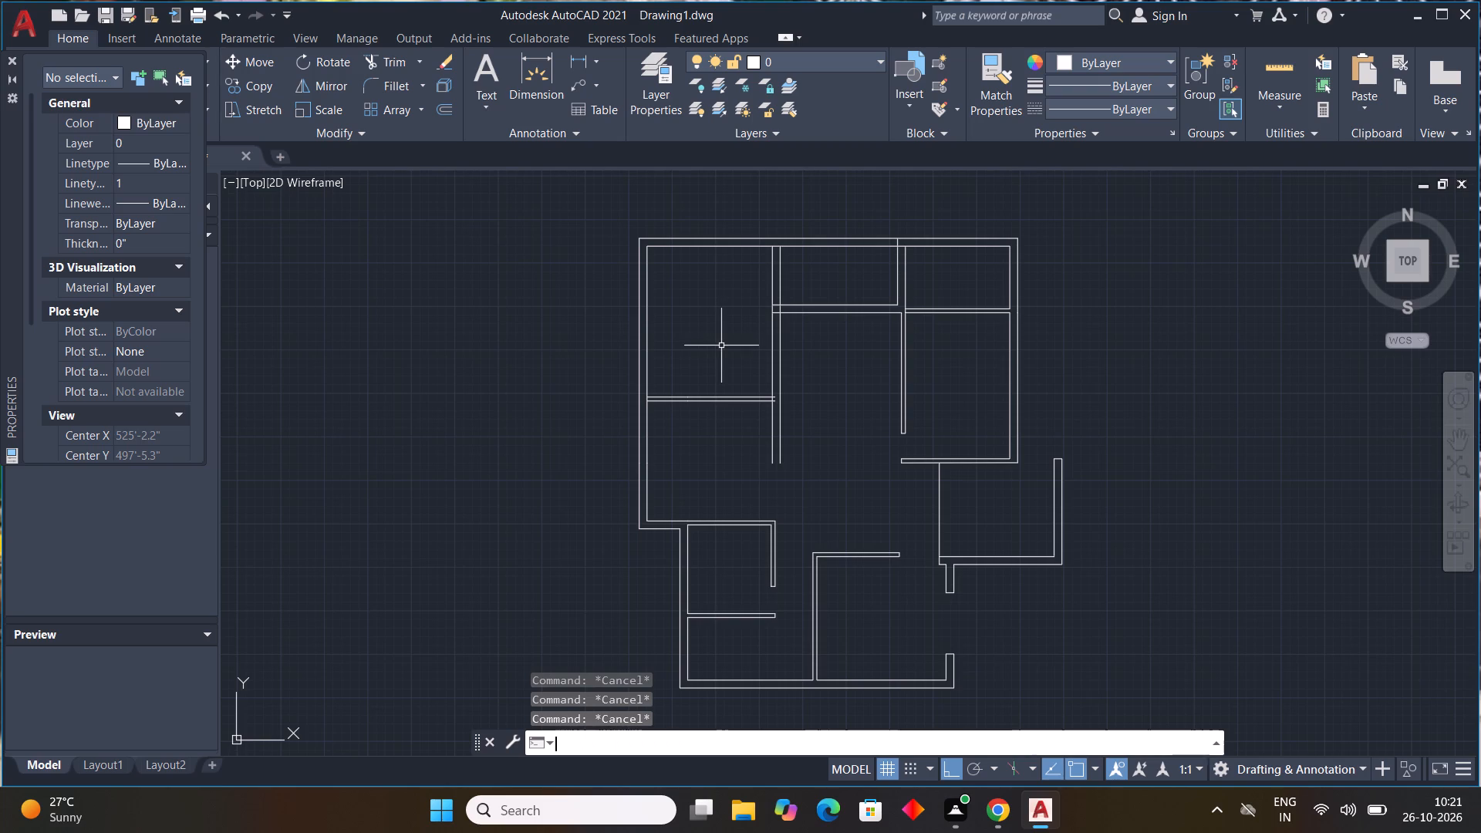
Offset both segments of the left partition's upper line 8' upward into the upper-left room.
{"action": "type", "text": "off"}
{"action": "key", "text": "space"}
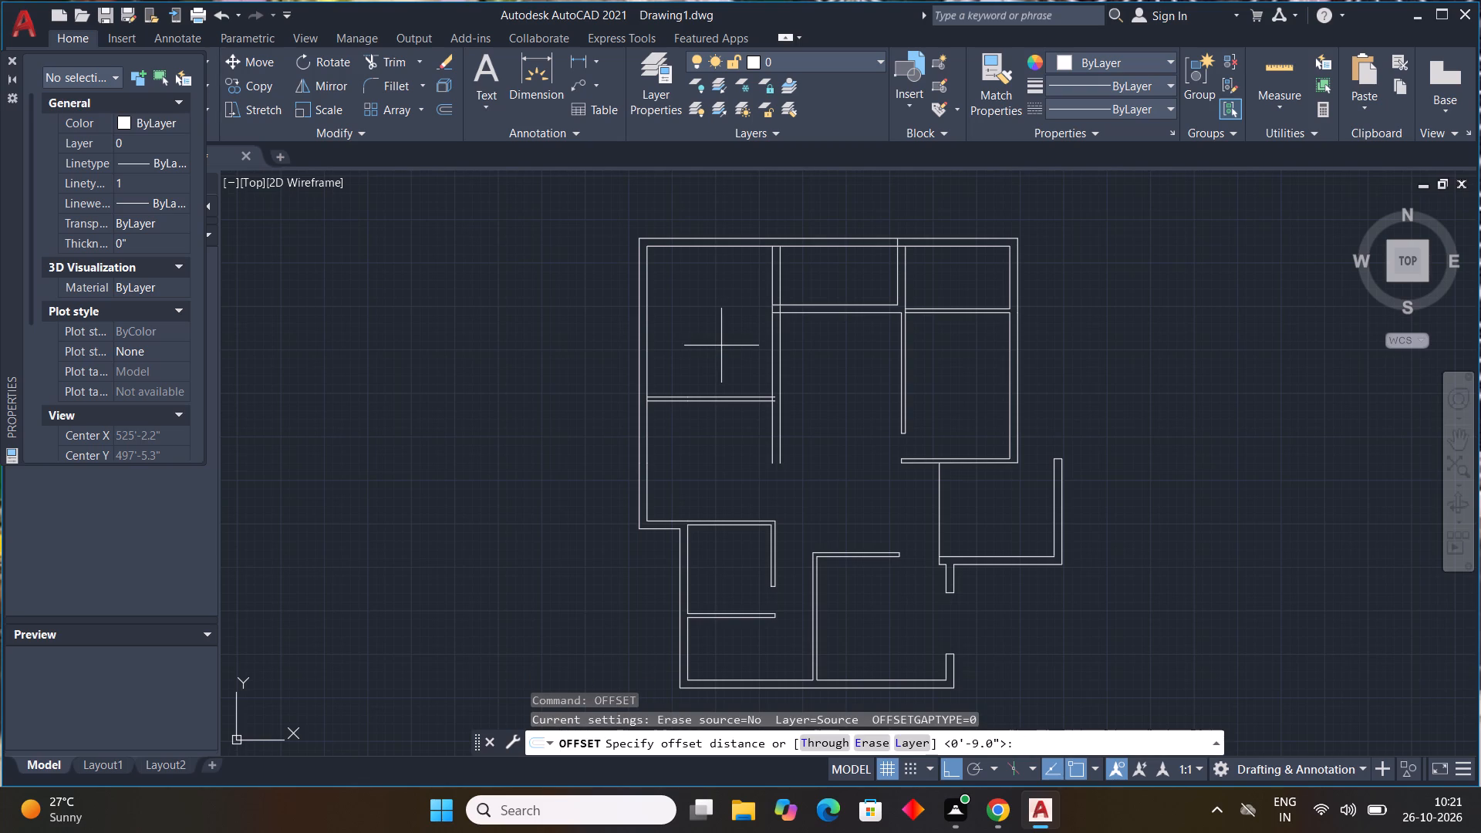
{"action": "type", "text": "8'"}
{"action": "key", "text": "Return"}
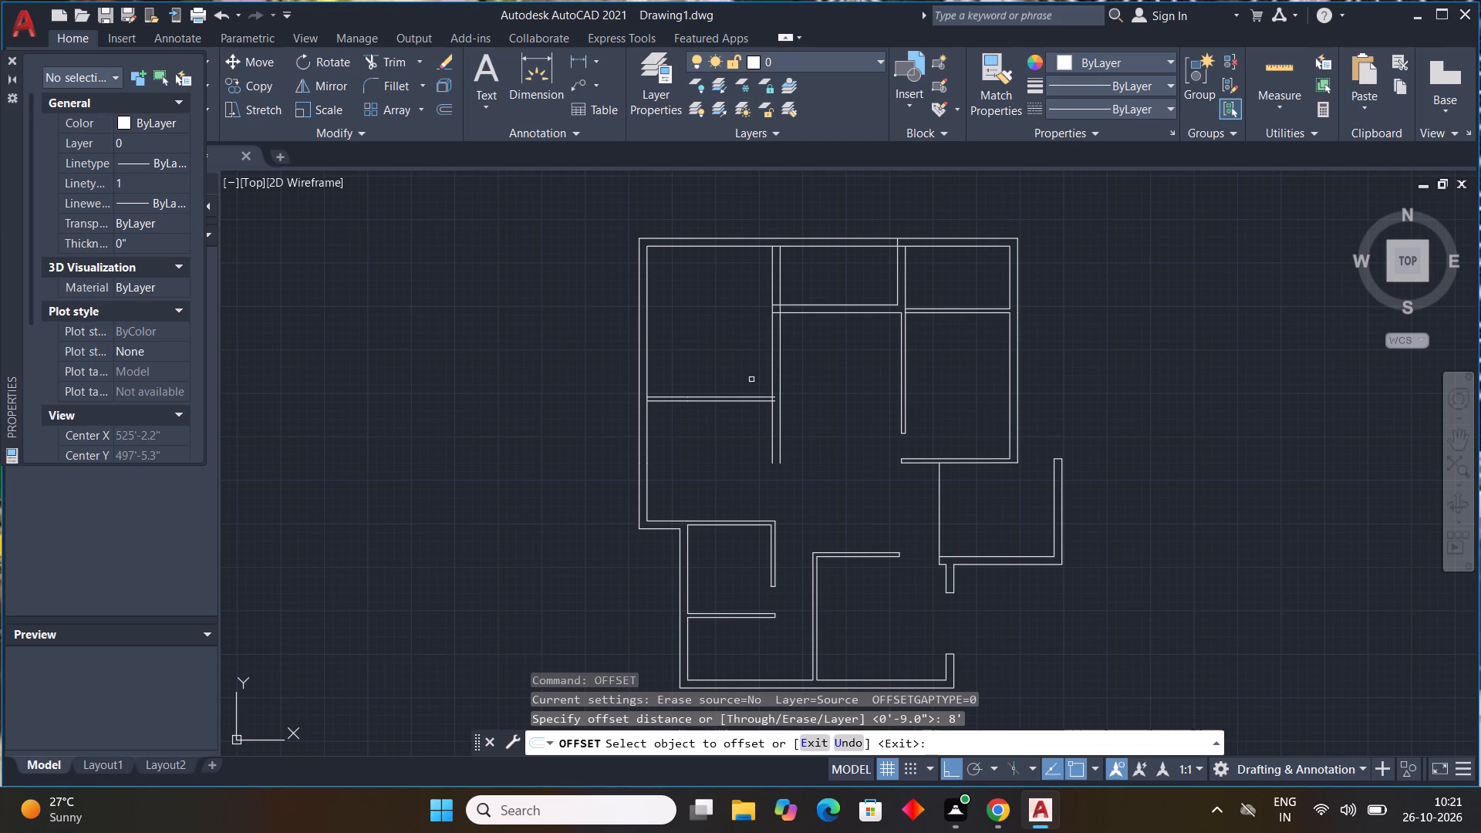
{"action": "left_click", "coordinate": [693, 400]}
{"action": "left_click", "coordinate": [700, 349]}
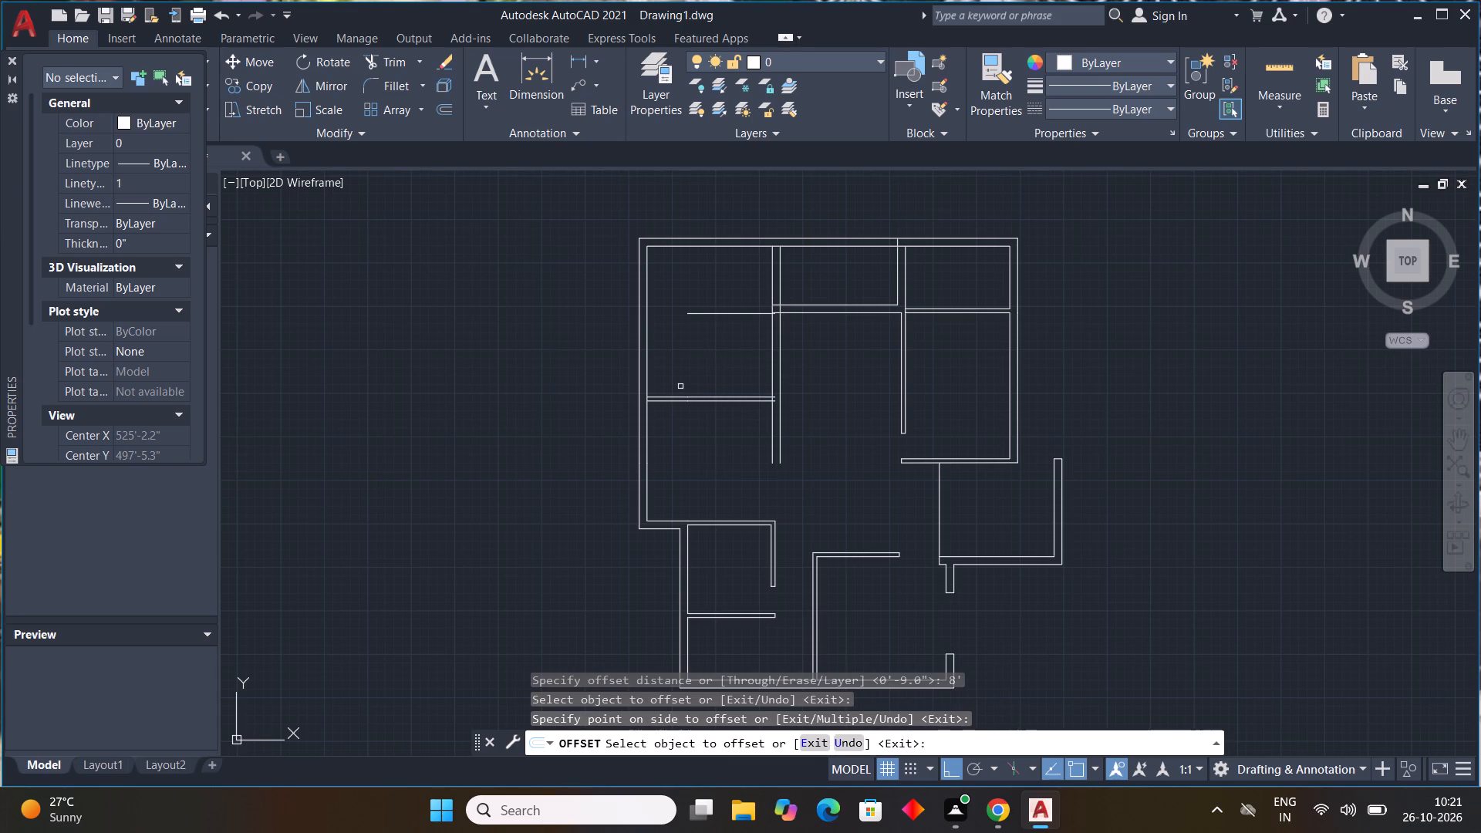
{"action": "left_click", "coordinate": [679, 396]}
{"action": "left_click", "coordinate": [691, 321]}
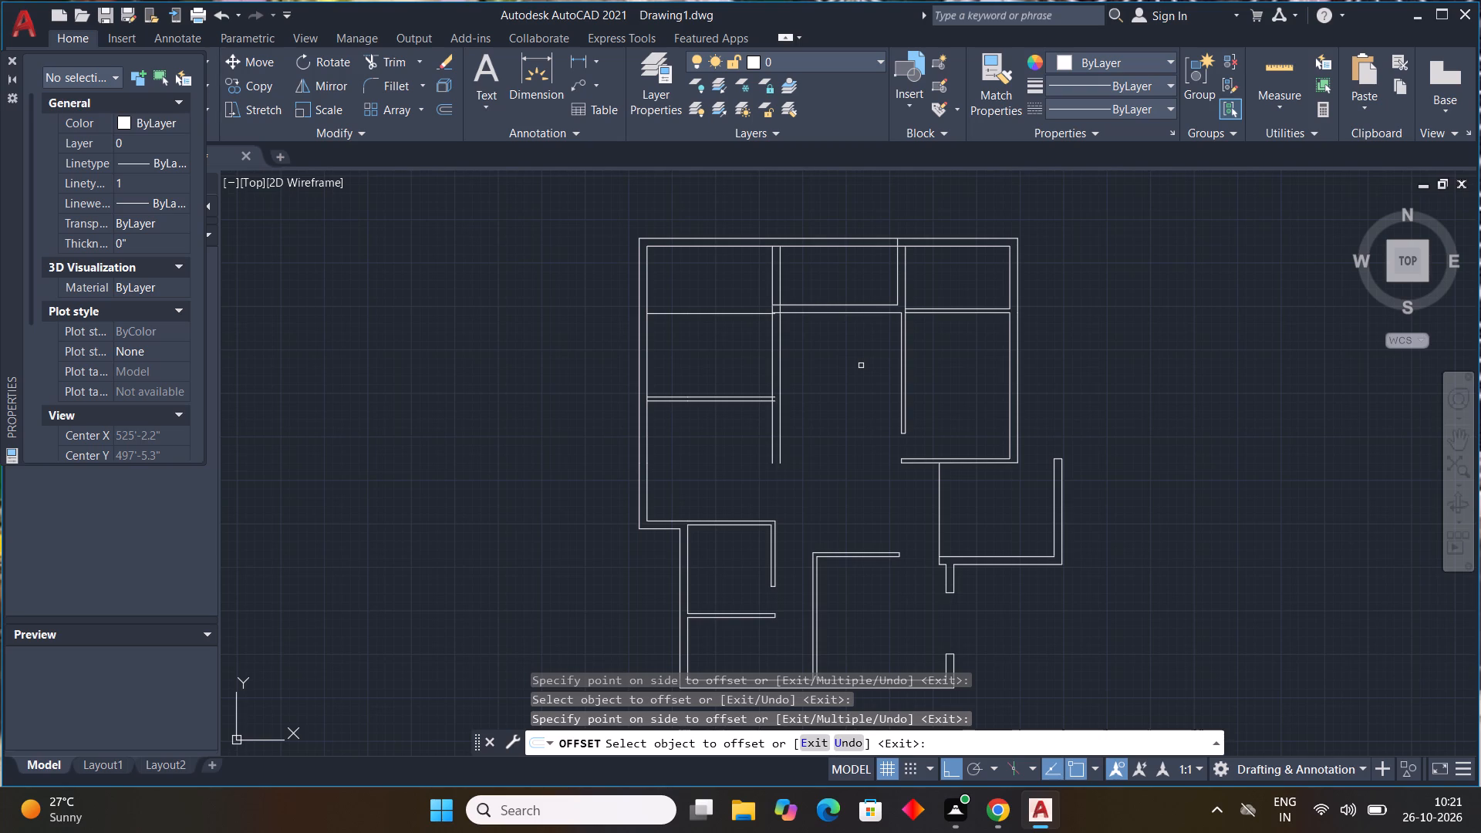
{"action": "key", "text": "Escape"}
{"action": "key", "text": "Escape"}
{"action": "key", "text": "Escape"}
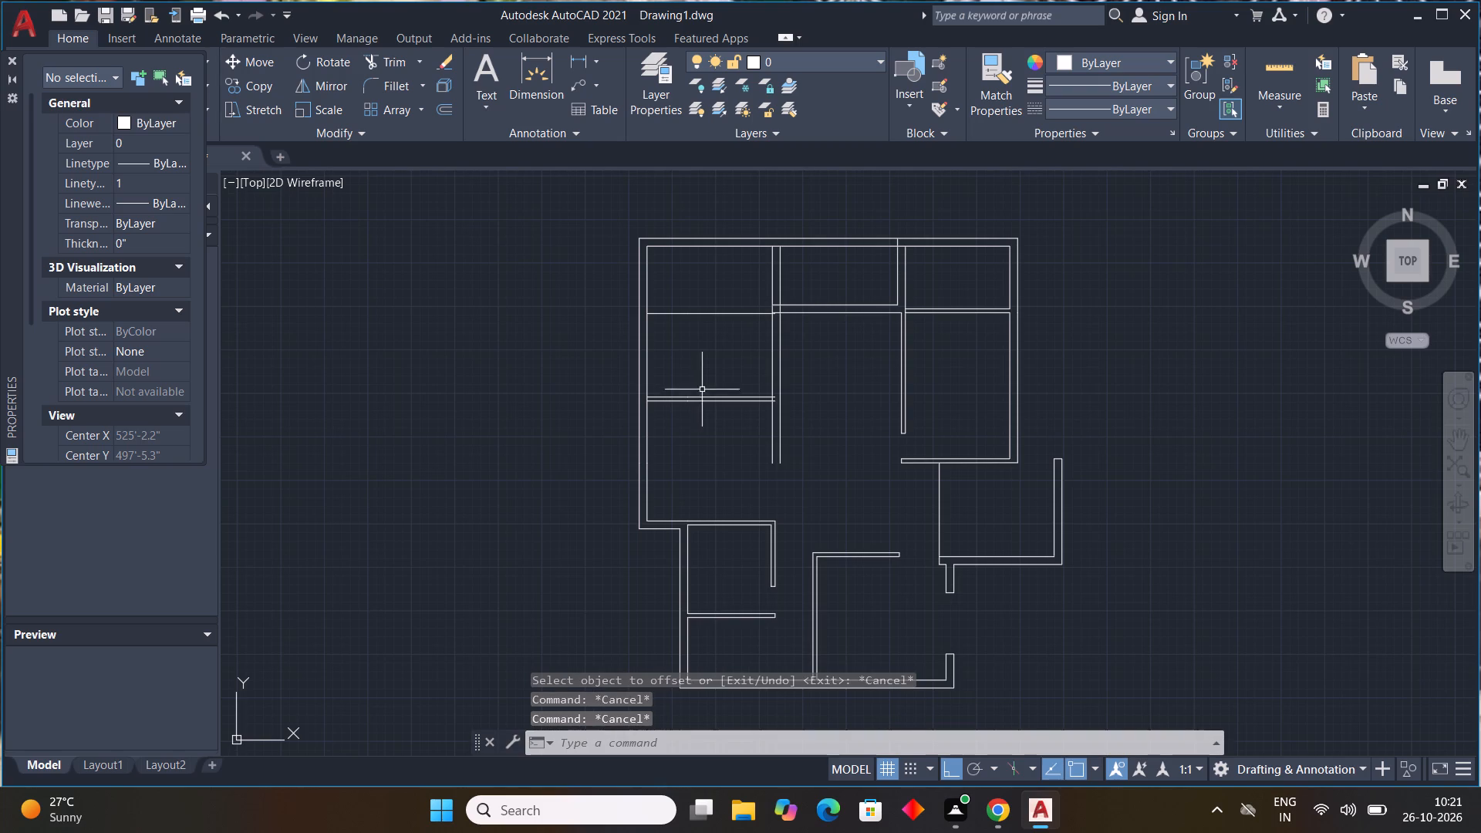
Check the distance along the bottom-left room's left inner wall from its lower corner to the partition with a dimension preview.
{"action": "left_click_drag", "start_coordinate": [693, 299], "coordinate": [689, 317]}
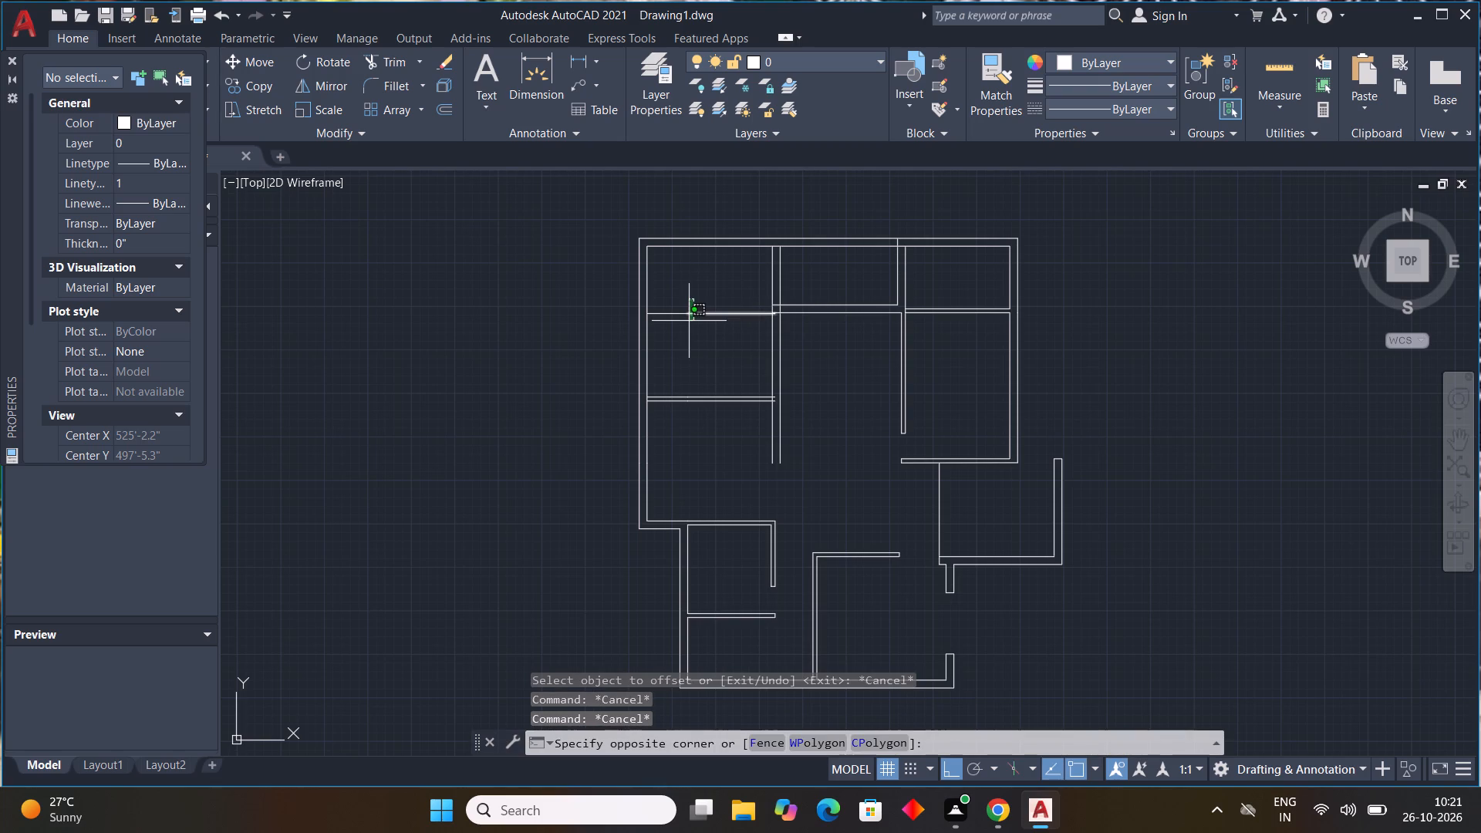
{"action": "left_click", "coordinate": [689, 321]}
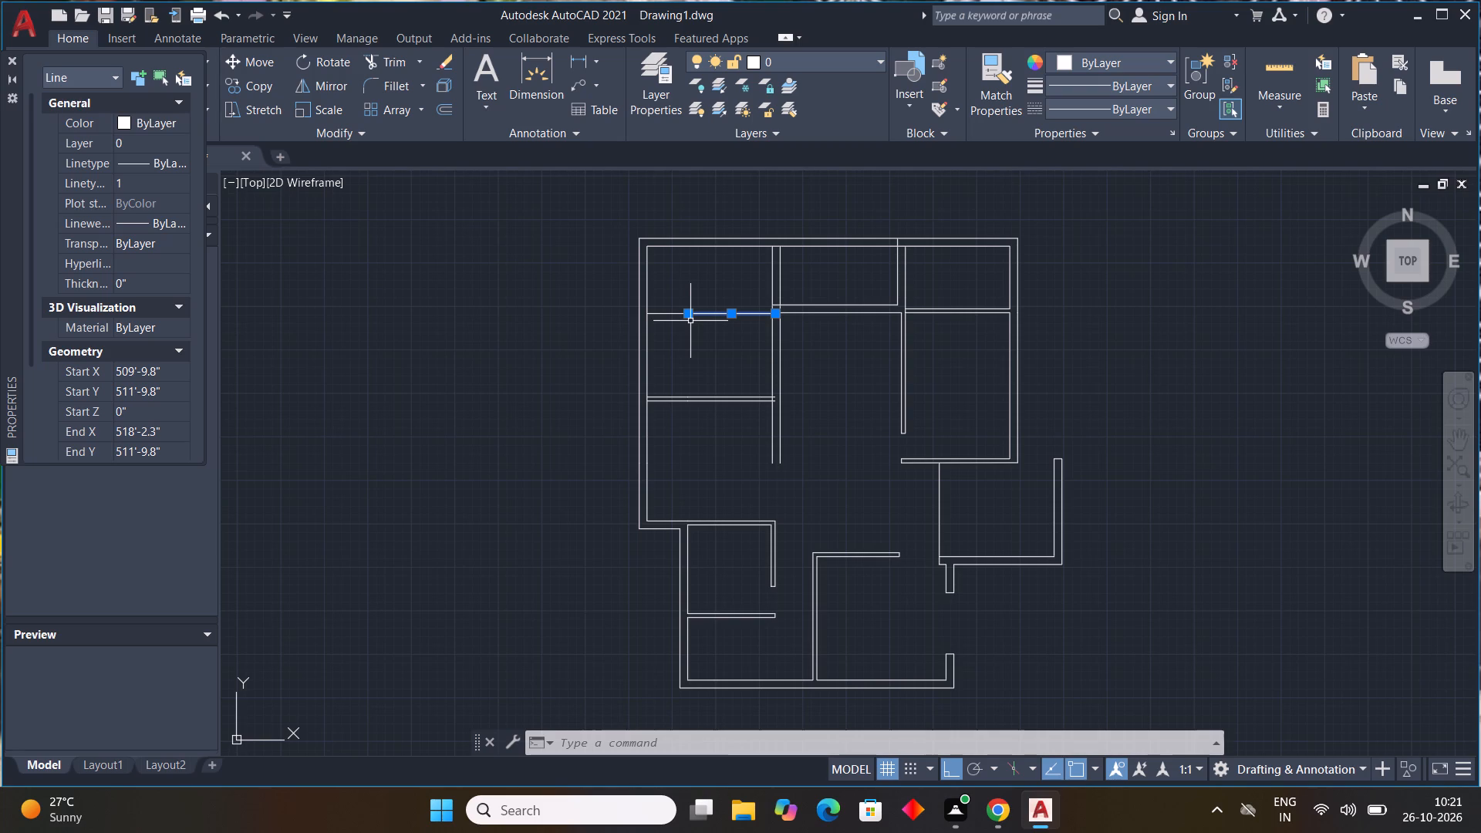
{"action": "left_click", "coordinate": [557, 74]}
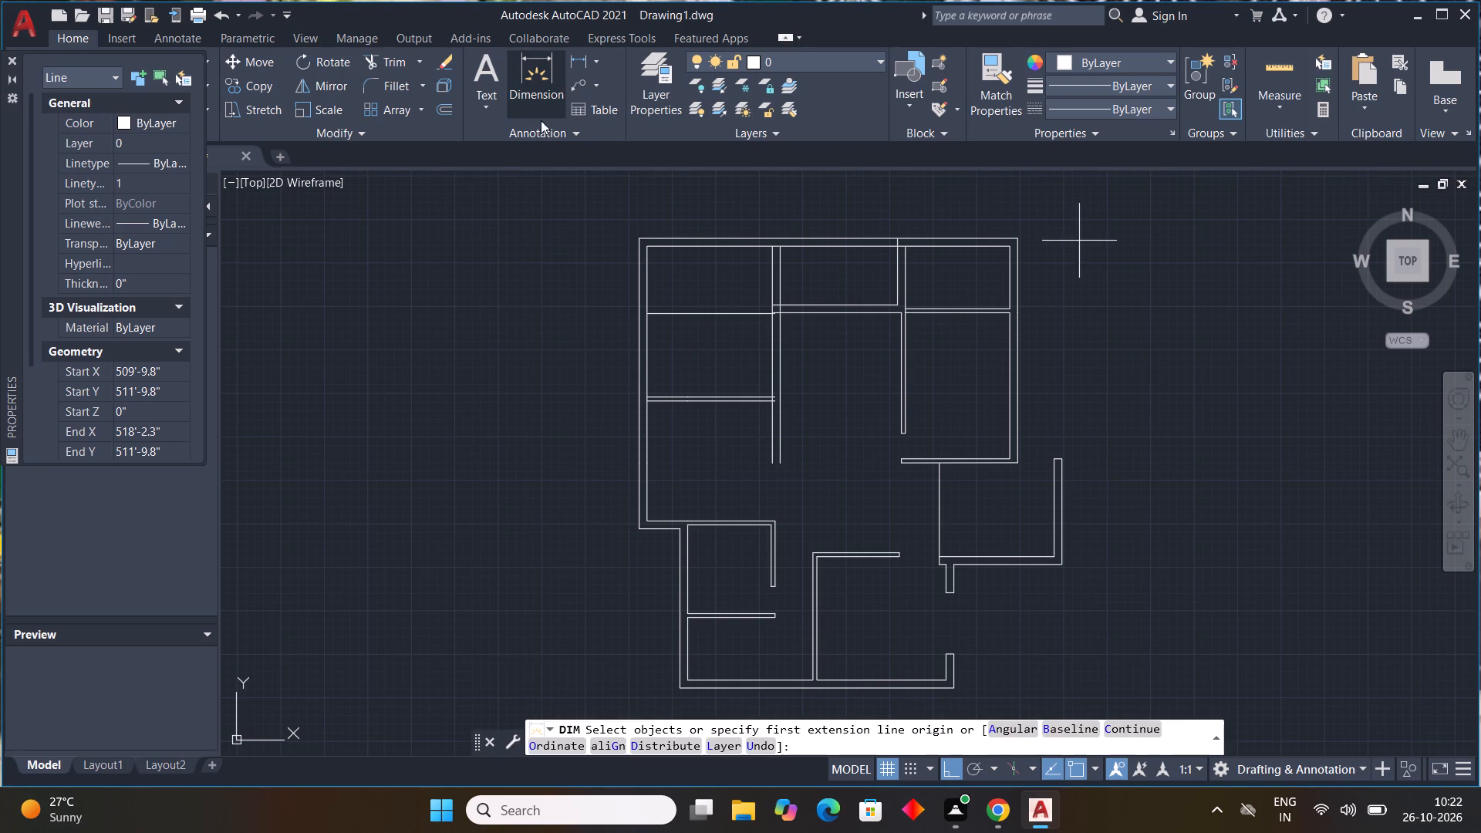
{"action": "middle_click_drag", "start_coordinate": [698, 593], "coordinate": [670, 552]}
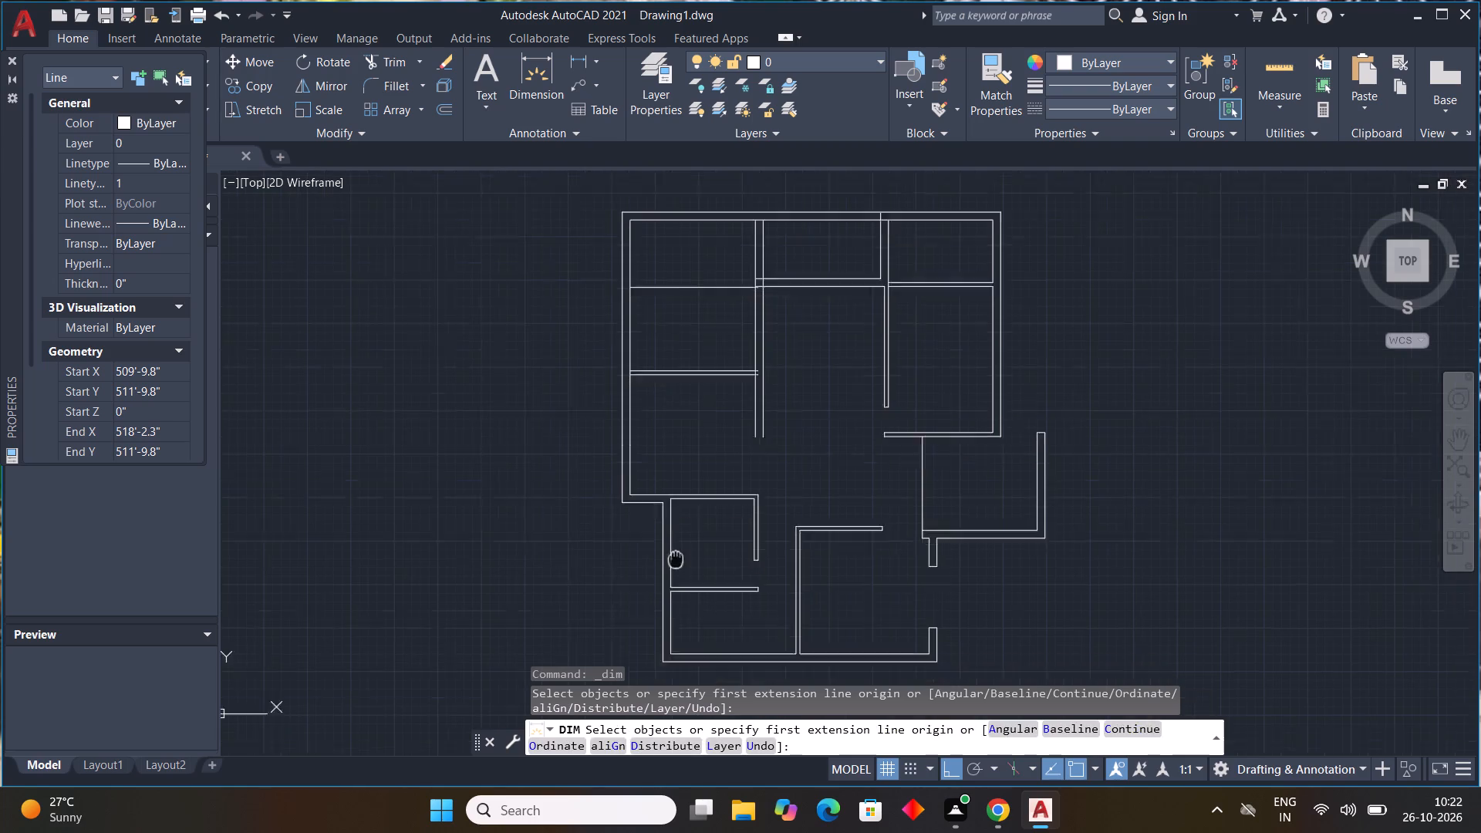
{"action": "middle_click_drag", "start_coordinate": [670, 552], "coordinate": [559, 508]}
{"action": "middle_click", "coordinate": [559, 508]}
{"action": "left_click_drag", "start_coordinate": [551, 593], "coordinate": [553, 581]}
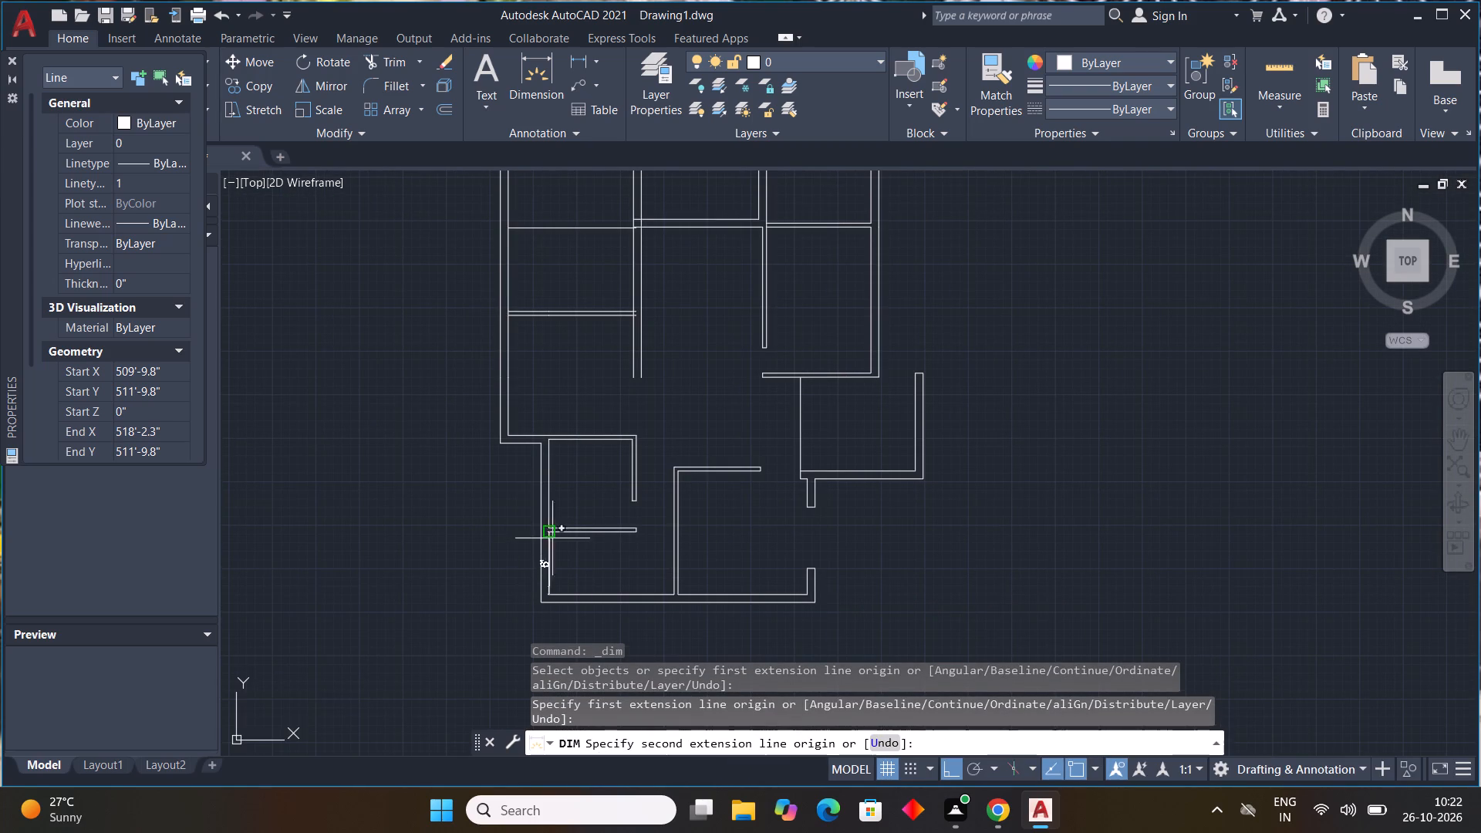
{"action": "scroll", "coordinate": [548, 534], "scroll_direction": "up", "scroll_amount": 2}
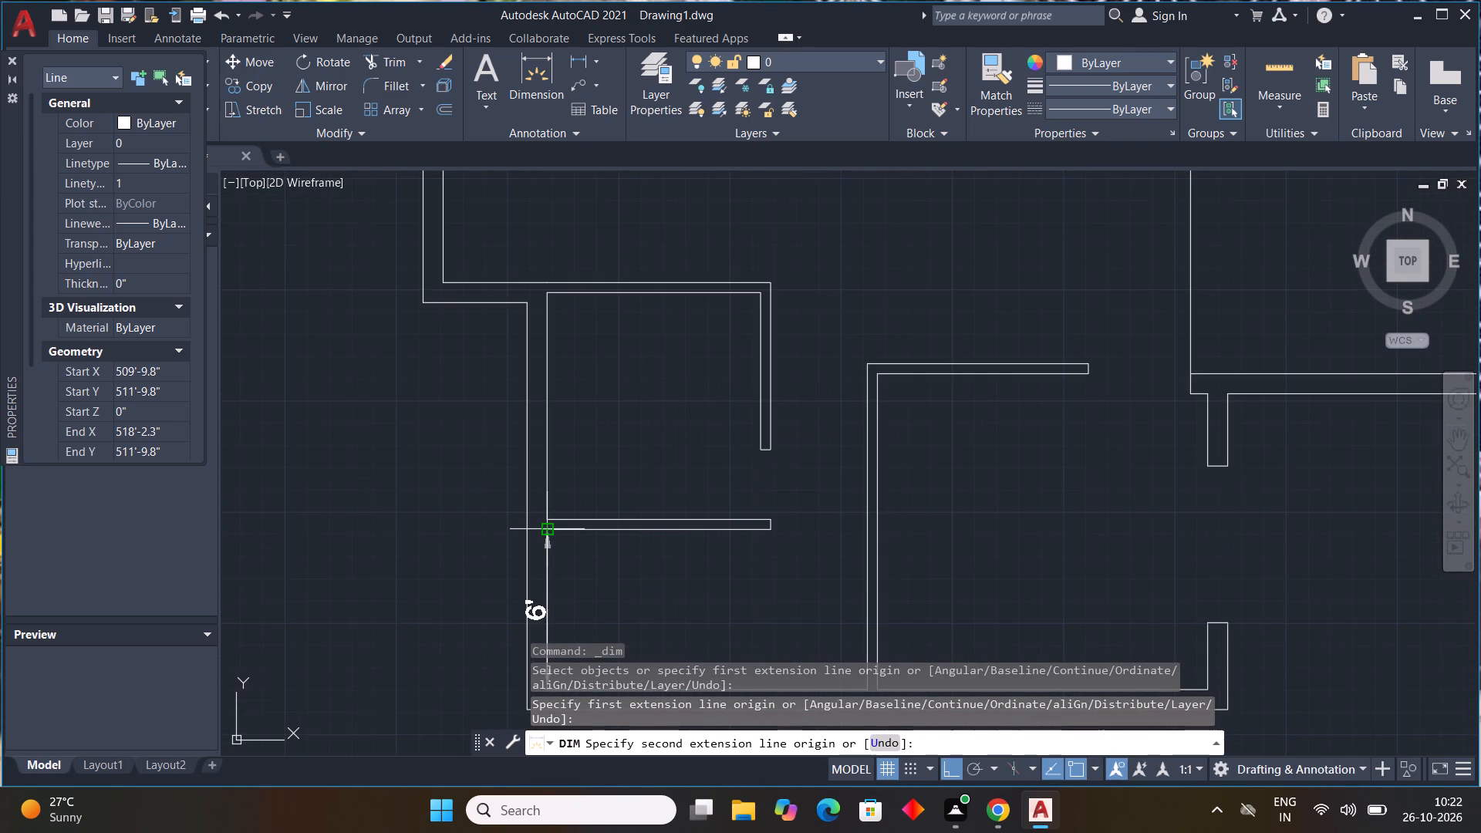
{"action": "key", "text": "Escape"}
{"action": "key", "text": "Escape"}
{"action": "key", "text": "Escape"}
{"action": "key", "text": "Escape"}
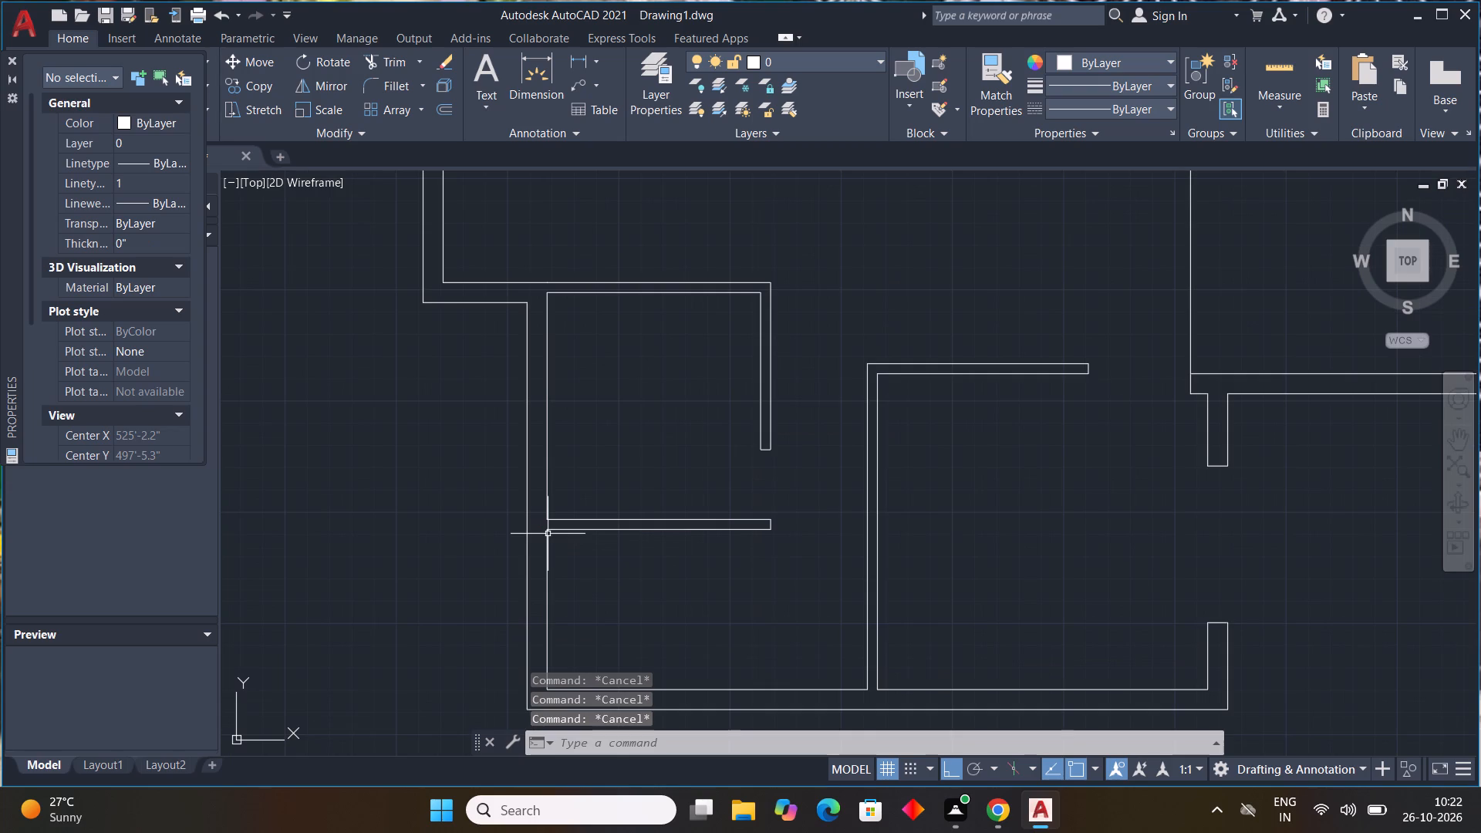
{"action": "scroll", "coordinate": [683, 604], "scroll_direction": "down", "scroll_amount": 3}
{"action": "middle_click_drag", "start_coordinate": [687, 606], "coordinate": [653, 552]}
{"action": "middle_click", "coordinate": [653, 551]}
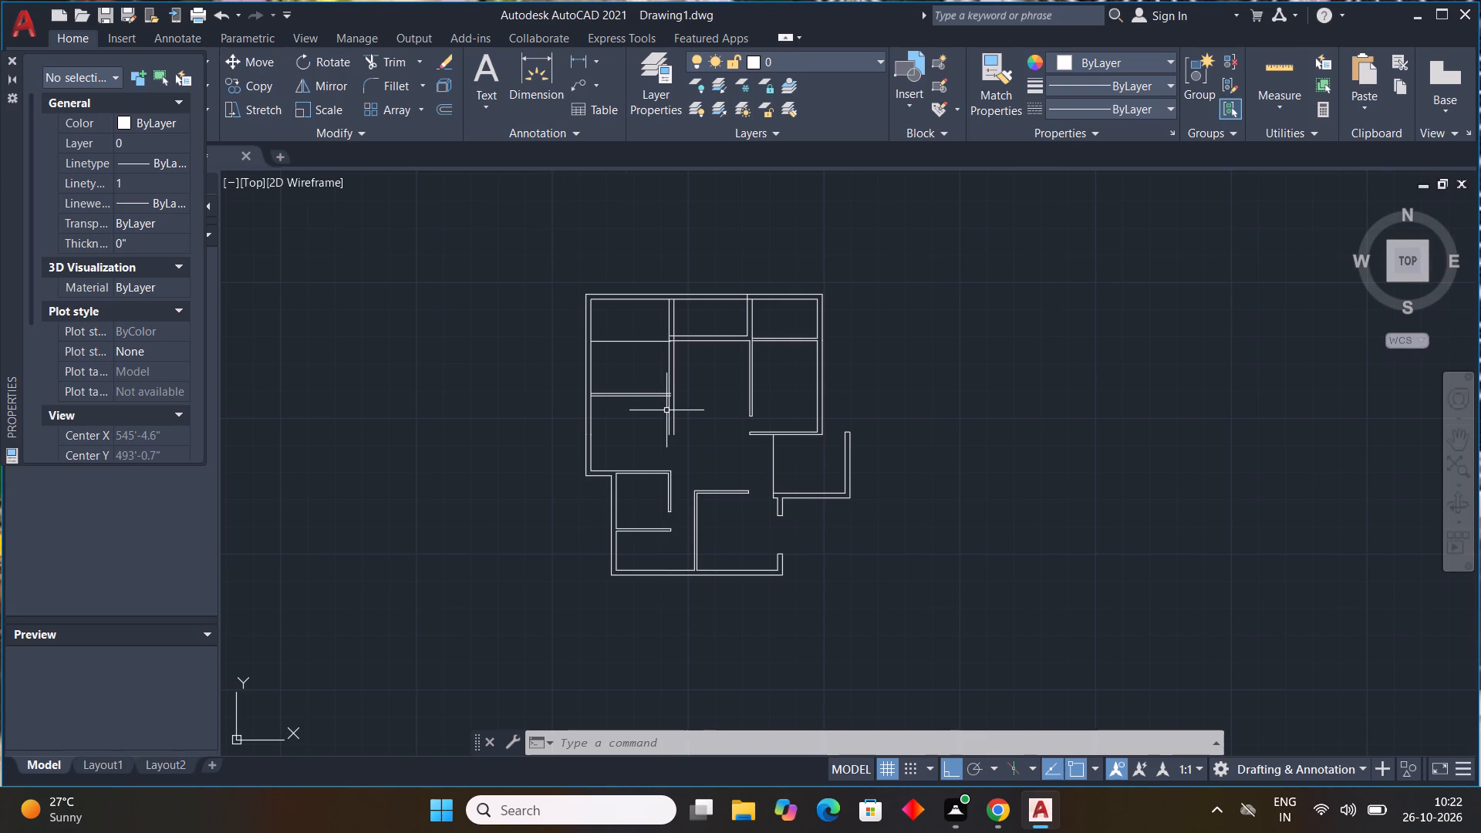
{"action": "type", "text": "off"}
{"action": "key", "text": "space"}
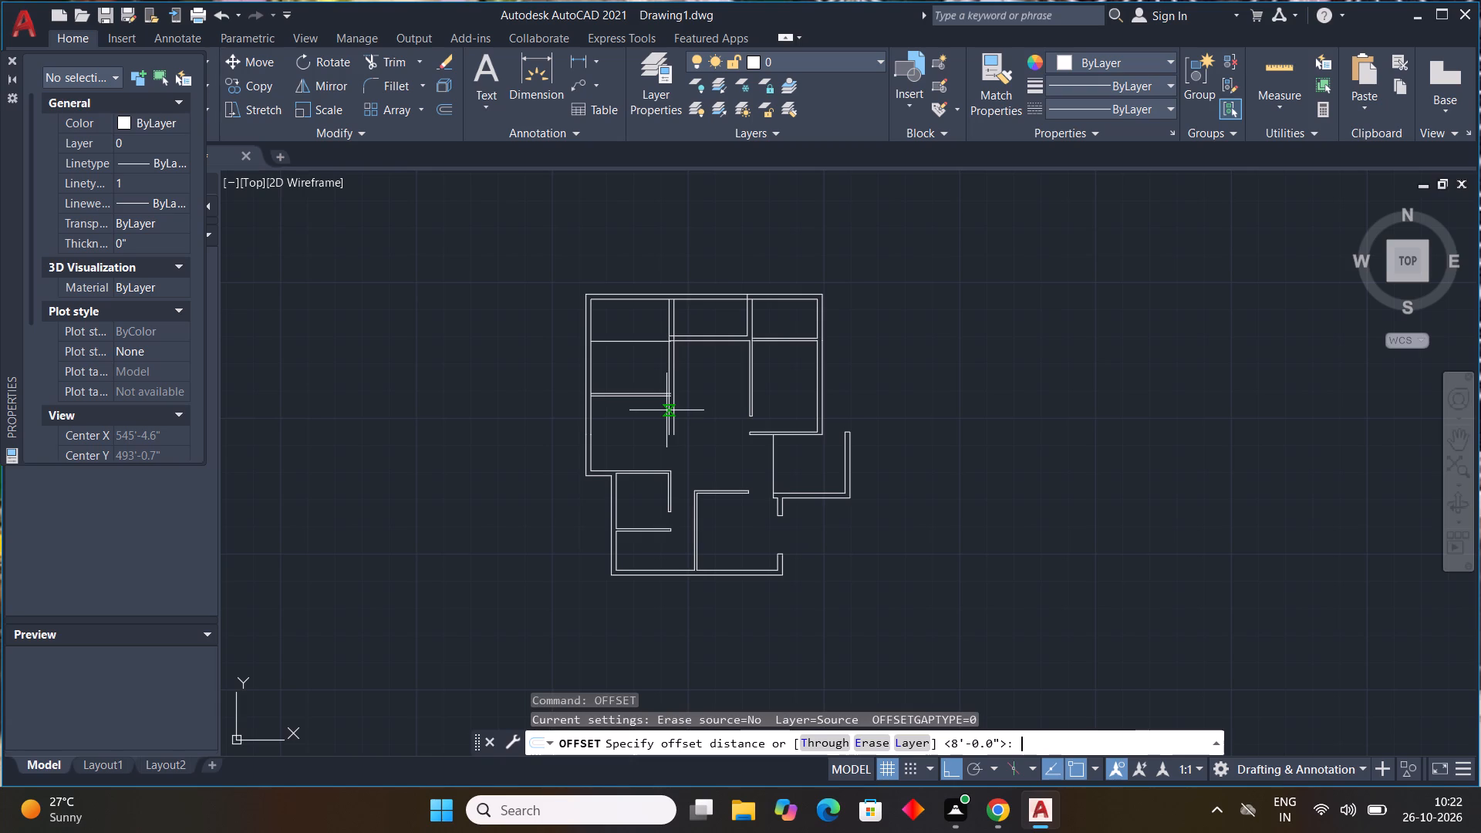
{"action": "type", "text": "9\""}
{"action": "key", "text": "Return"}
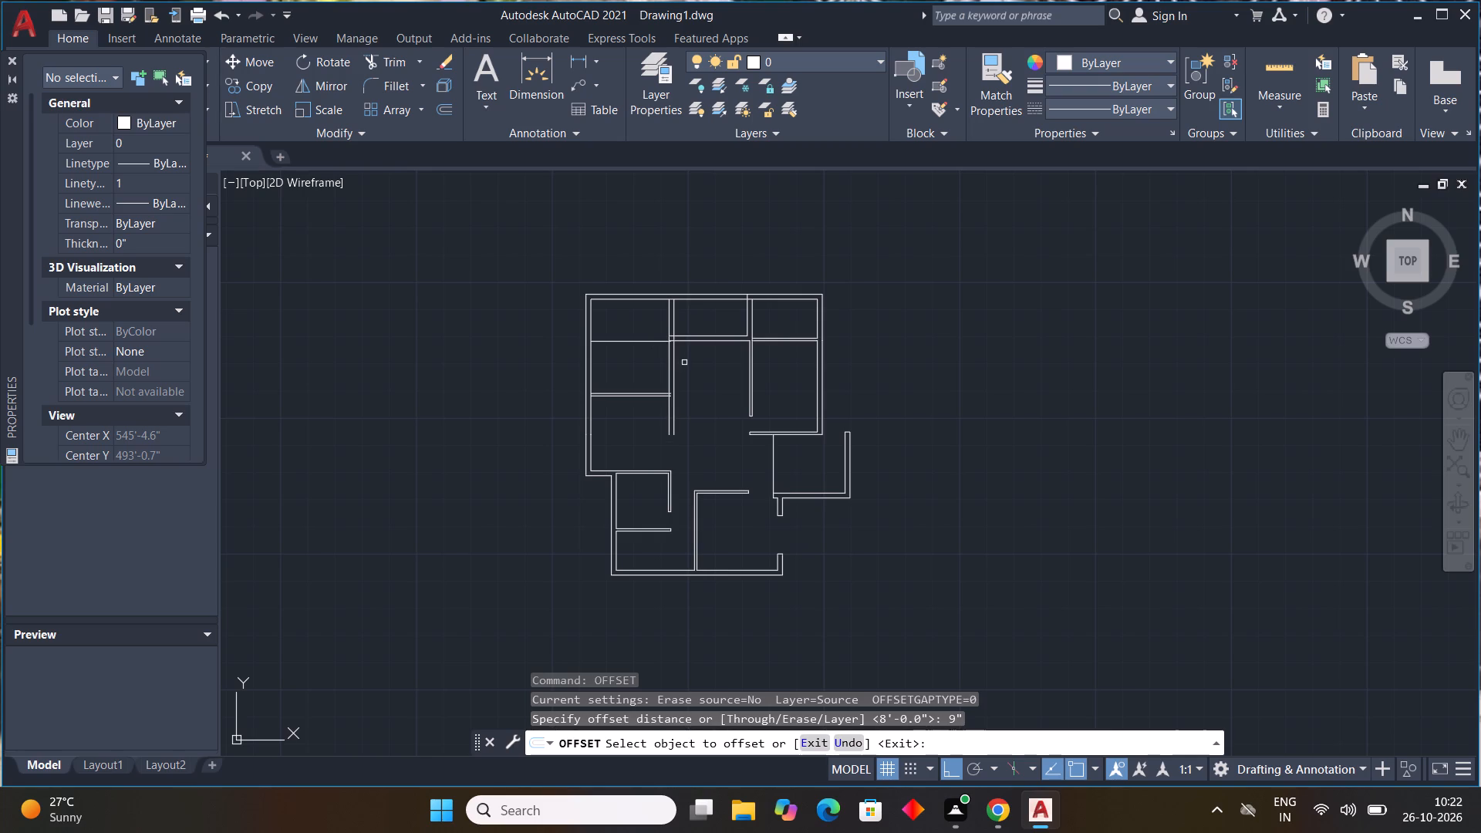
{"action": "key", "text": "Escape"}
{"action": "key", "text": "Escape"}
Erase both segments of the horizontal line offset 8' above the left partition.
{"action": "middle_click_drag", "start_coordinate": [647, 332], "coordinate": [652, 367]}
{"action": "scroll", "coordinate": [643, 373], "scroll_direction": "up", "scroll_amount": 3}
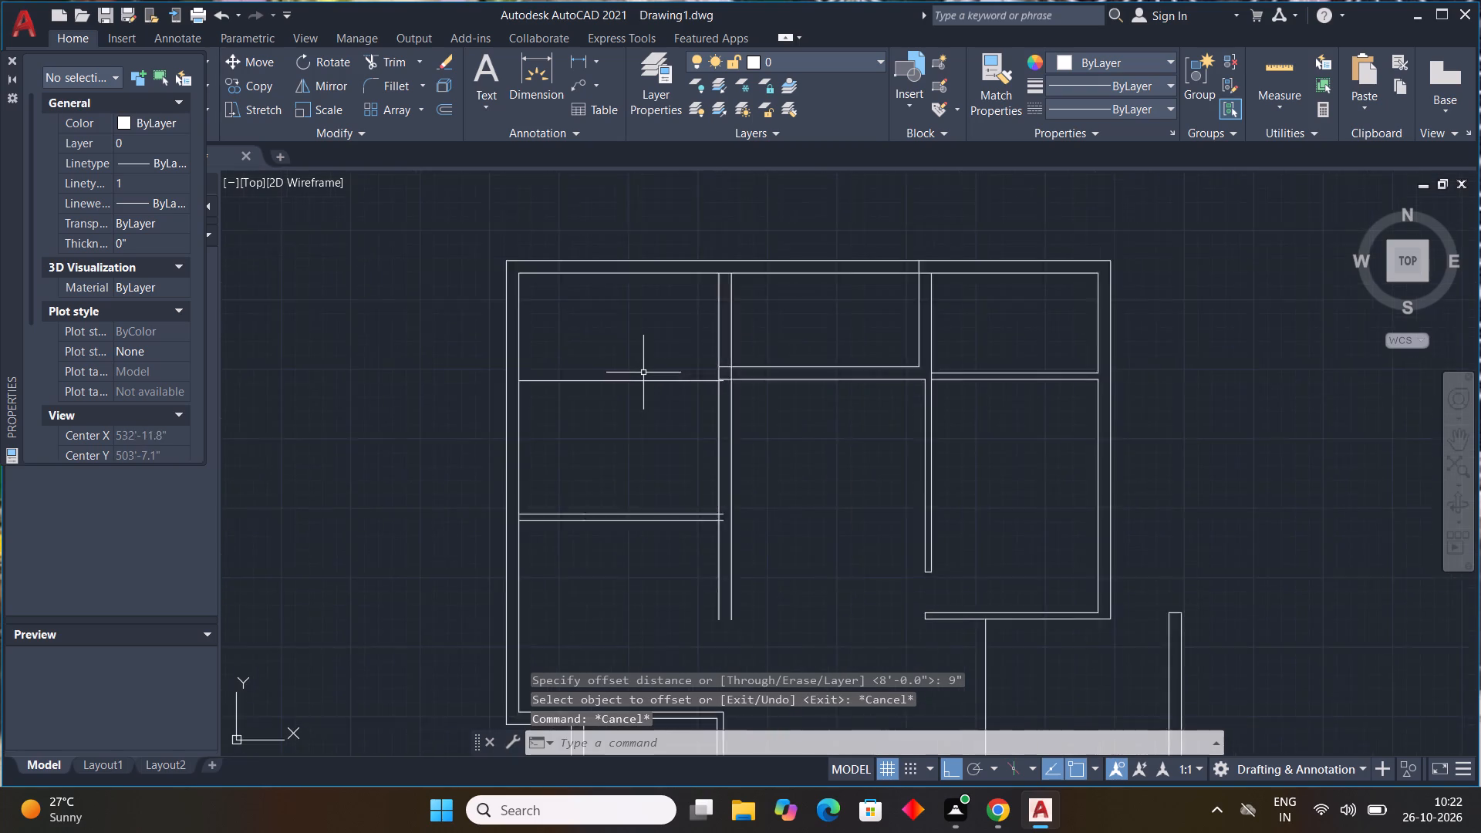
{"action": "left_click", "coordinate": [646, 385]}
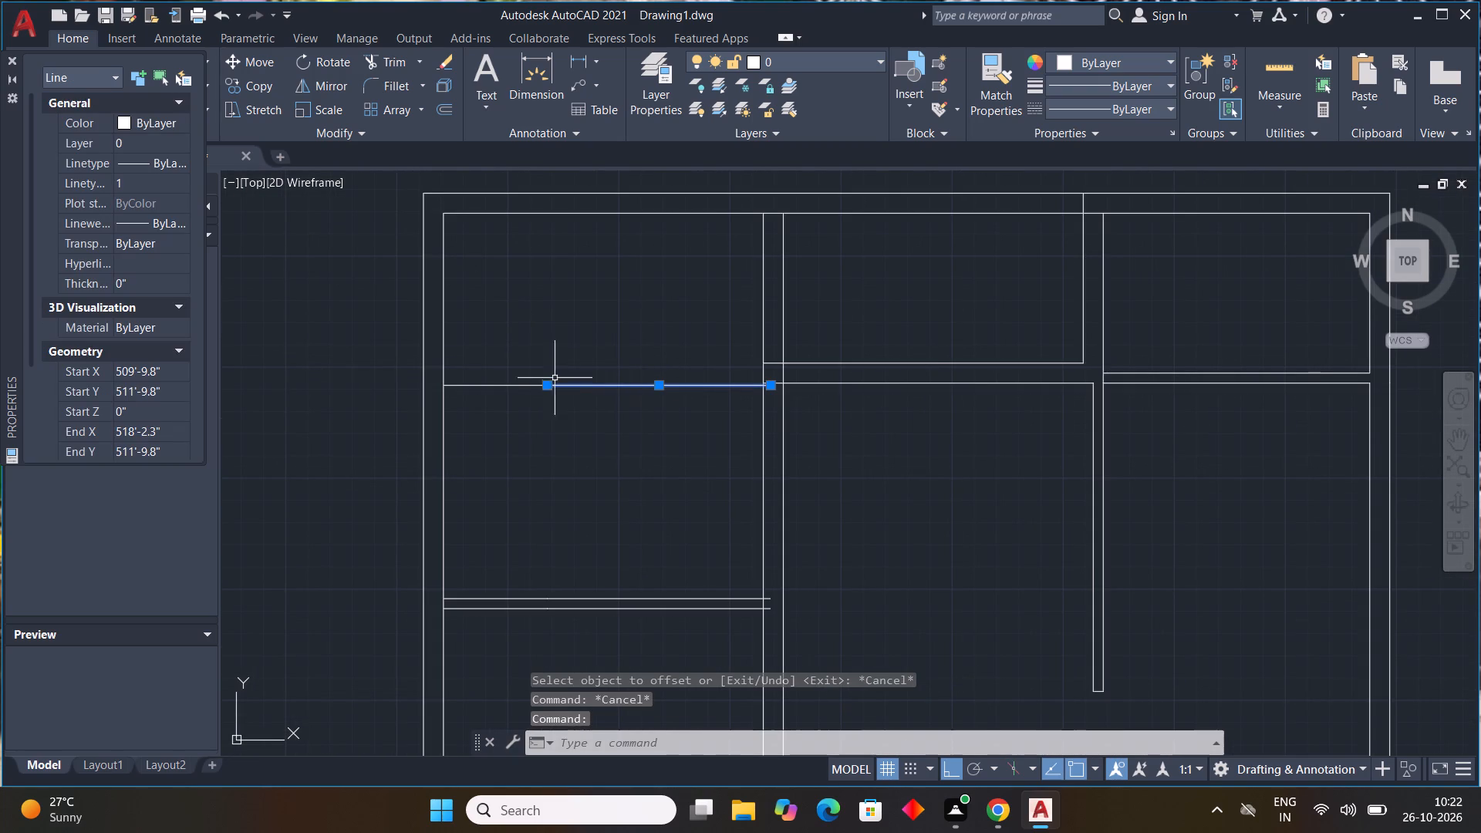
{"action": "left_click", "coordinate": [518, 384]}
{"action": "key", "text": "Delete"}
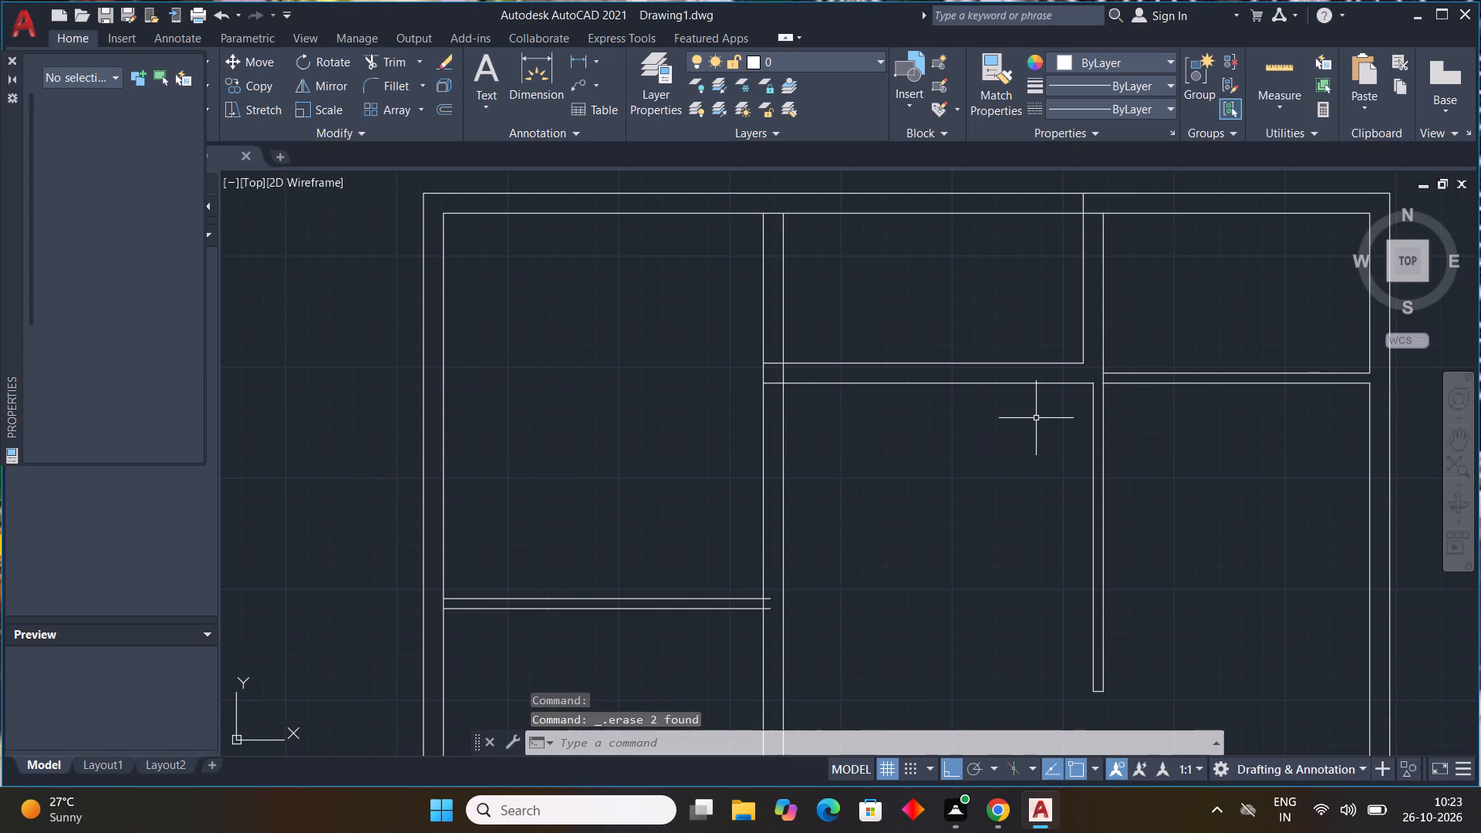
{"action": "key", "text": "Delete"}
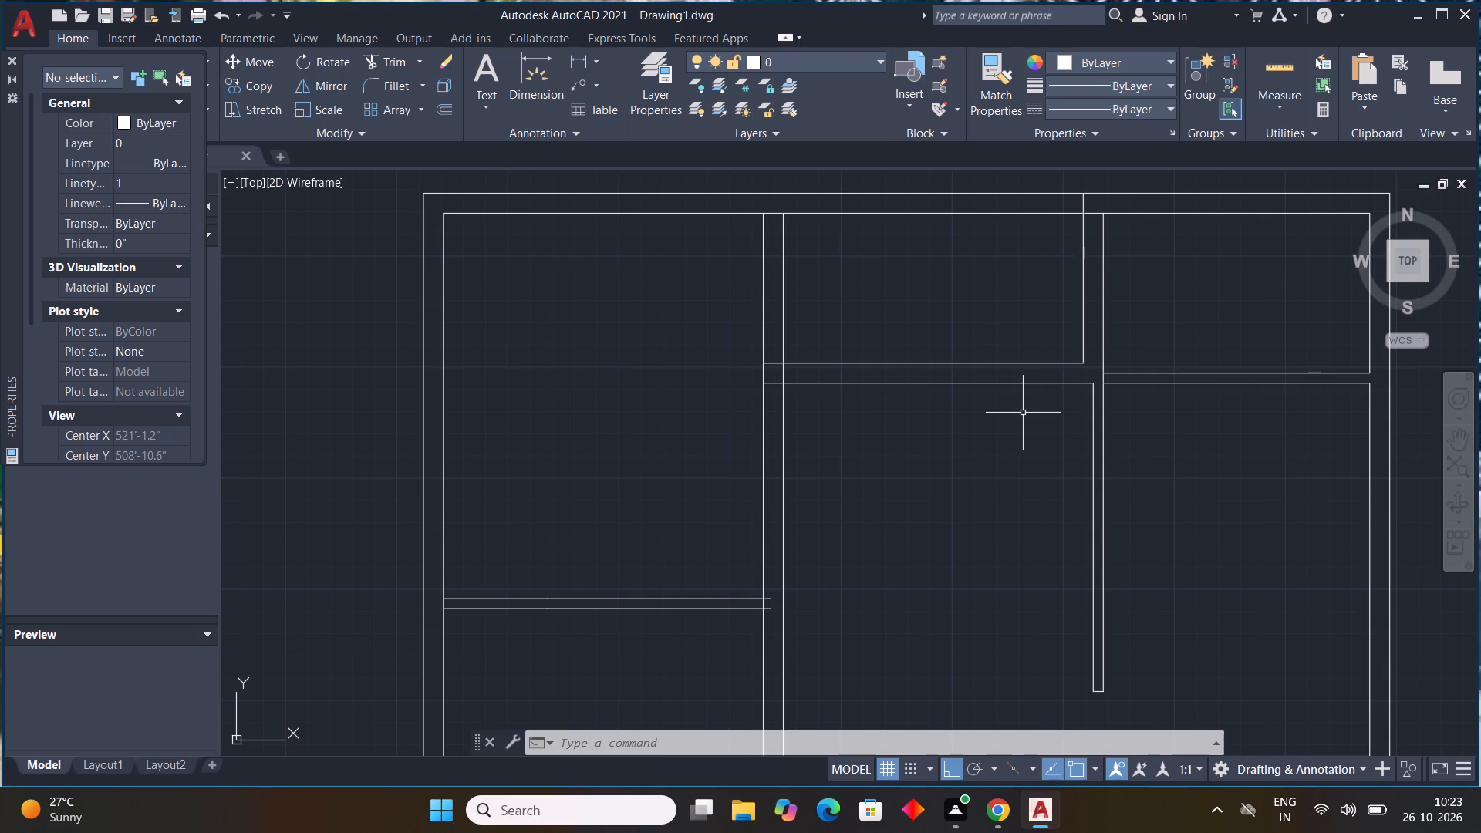
Offset the longer right segment of the left partition's upper line 10' upward into the upper-left room.
{"action": "type", "text": "off"}
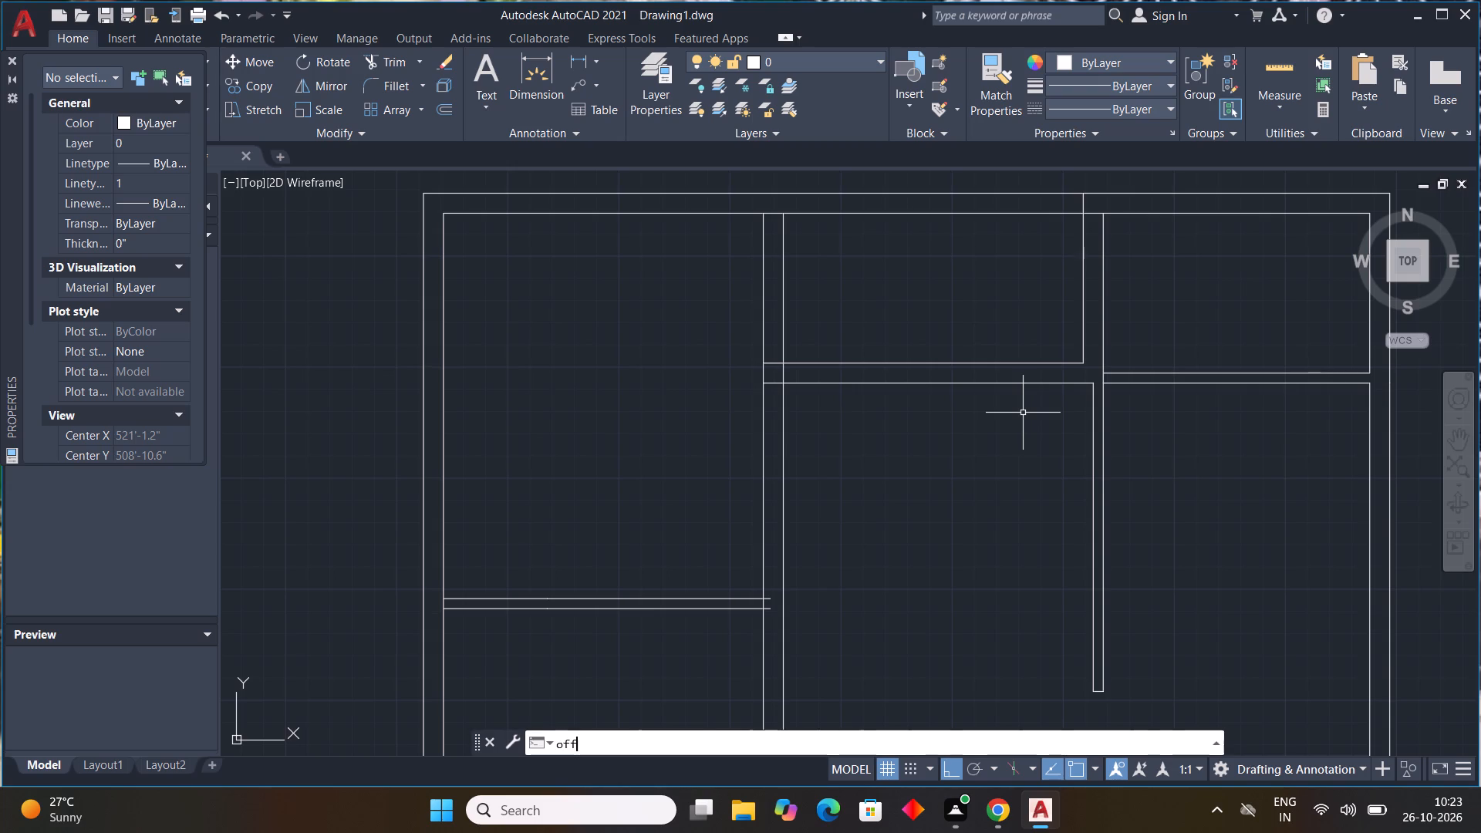
{"action": "key", "text": "Escape"}
{"action": "key", "text": "Escape"}
{"action": "key", "text": "Escape"}
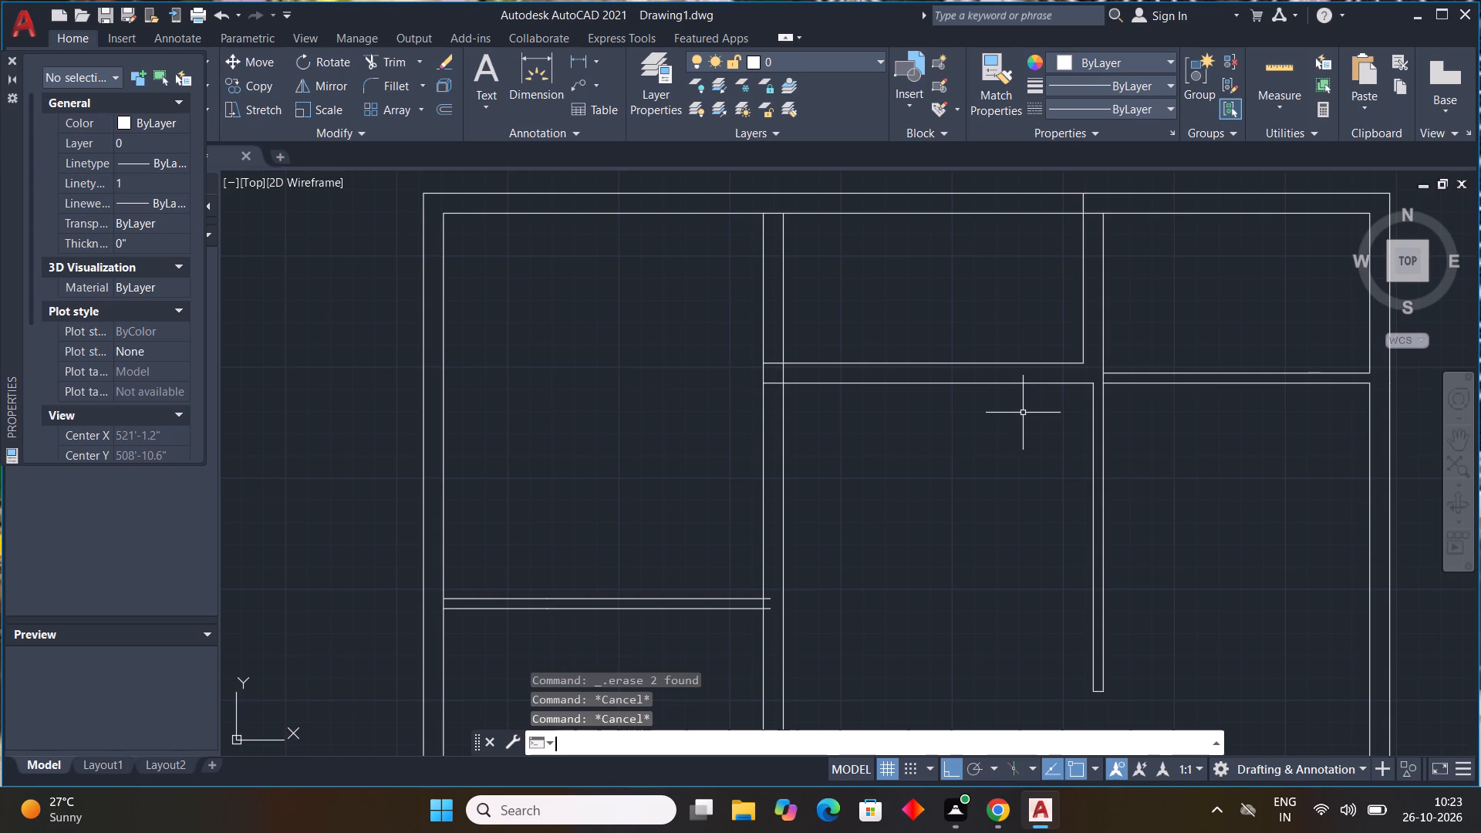
{"action": "type", "text": "off"}
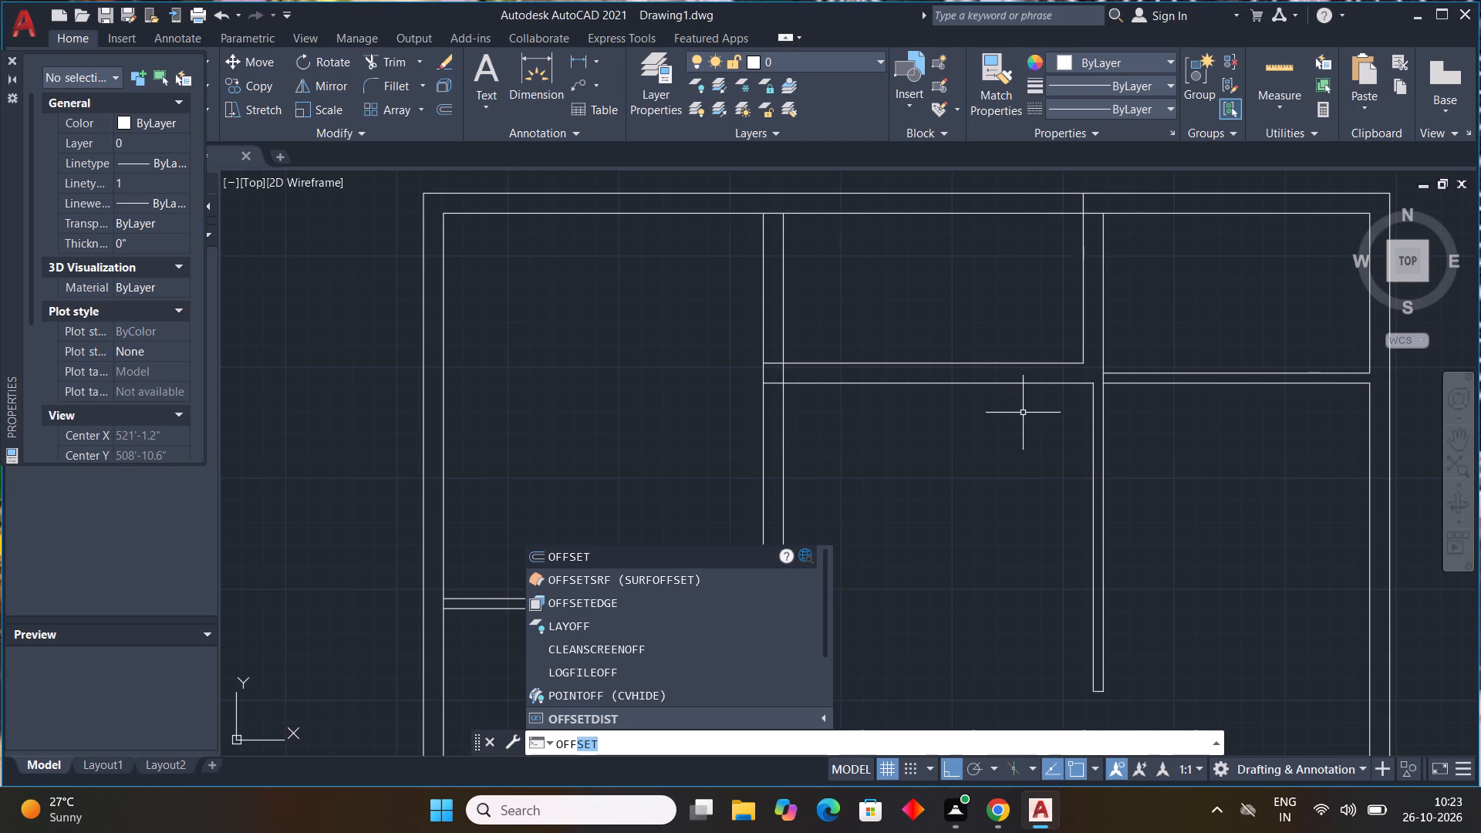
{"action": "key", "text": "space"}
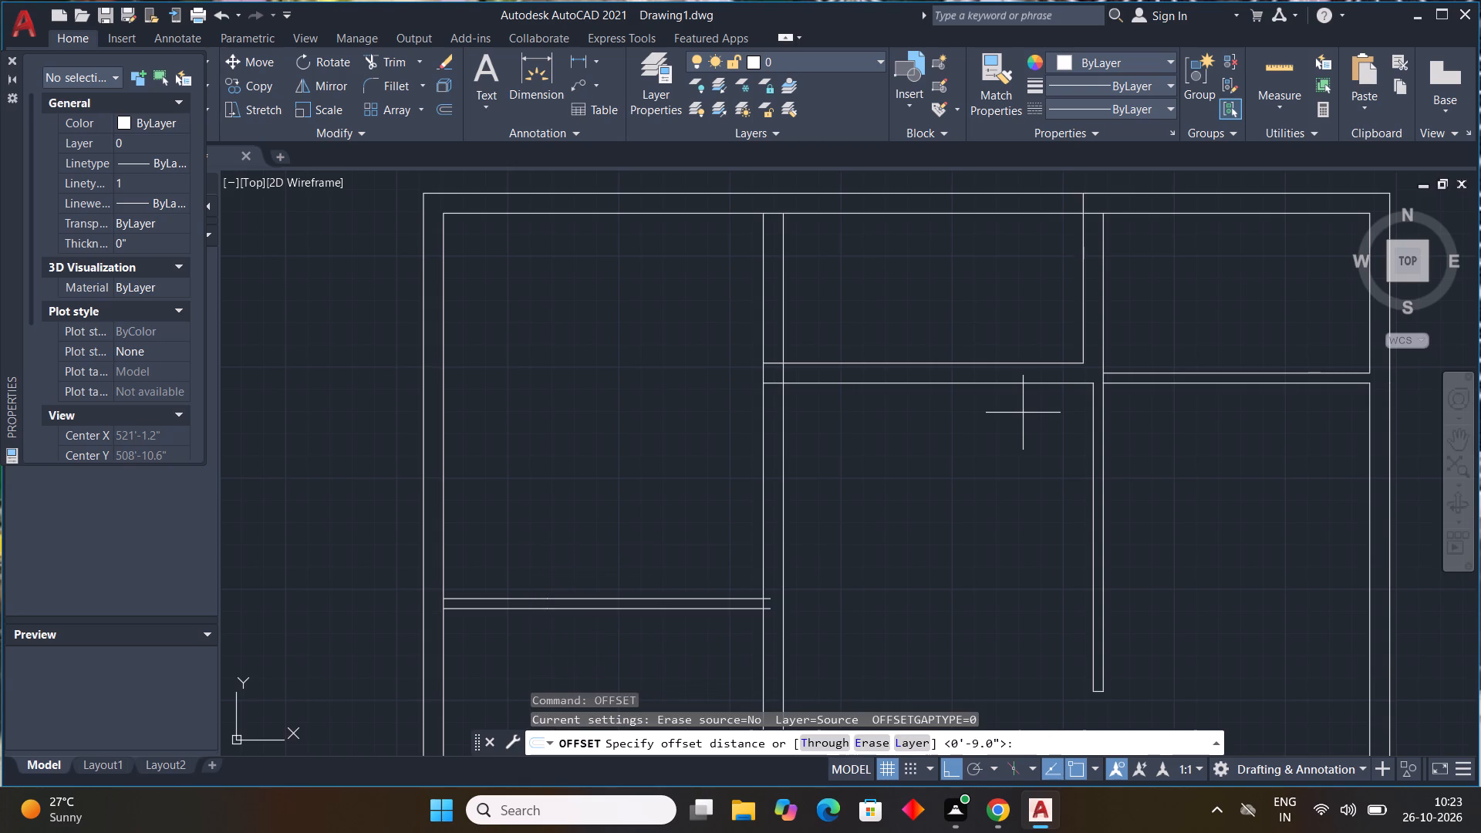
{"action": "type", "text": "10'"}
{"action": "key", "text": "Return"}
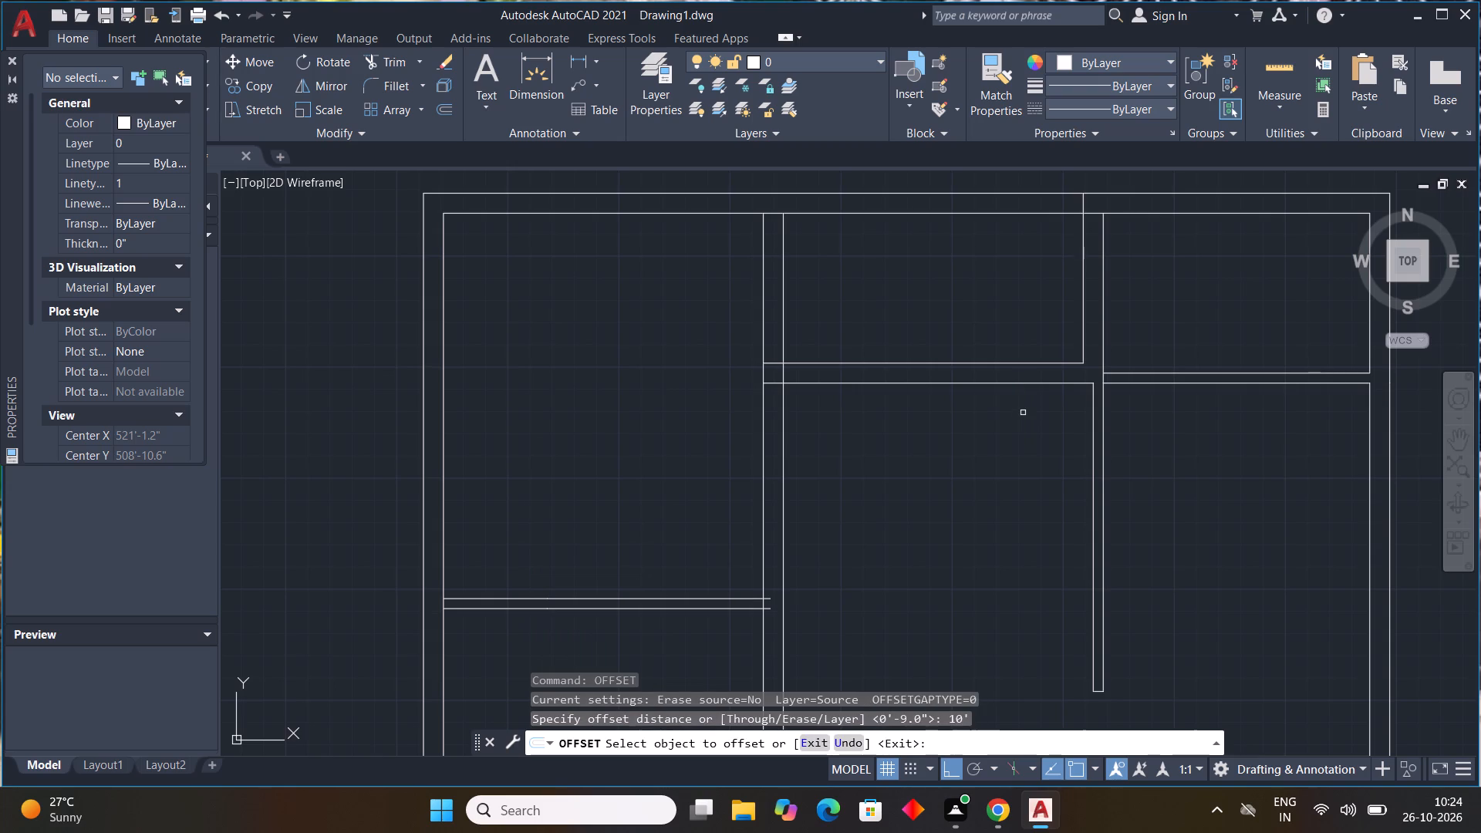
{"action": "left_click_drag", "start_coordinate": [620, 600], "coordinate": [625, 580]}
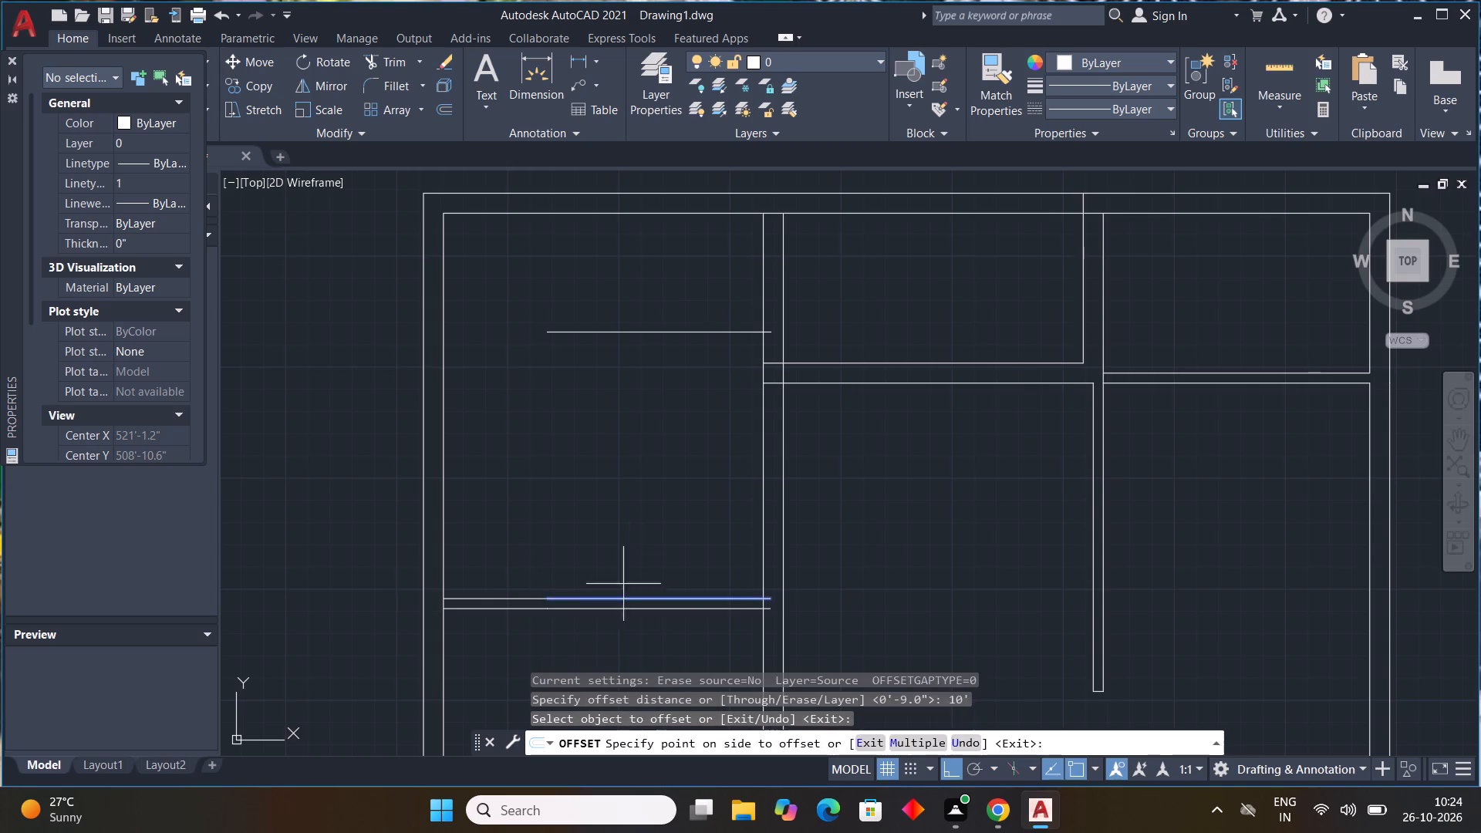
{"action": "left_click", "coordinate": [664, 401]}
{"action": "key", "text": "Escape"}
{"action": "key", "text": "Escape"}
{"action": "key", "text": "Escape"}
{"action": "key", "text": "Escape"}
{"action": "key", "text": "Escape"}
{"action": "key", "text": "Escape"}
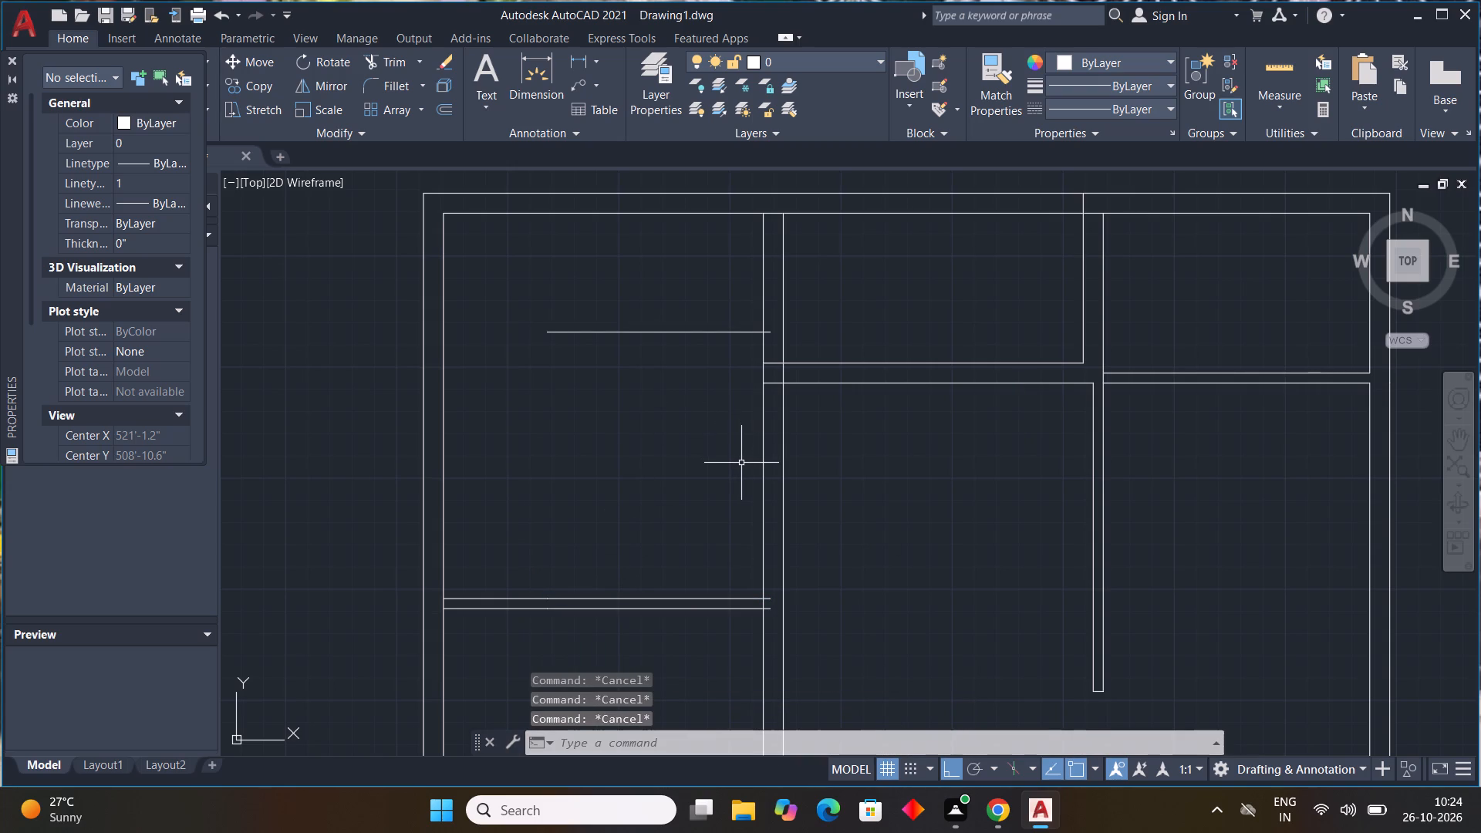
Extend the new horizontal line in the upper-left room to the left inner wall.
{"action": "type", "text": "ex"}
{"action": "key", "text": "space"}
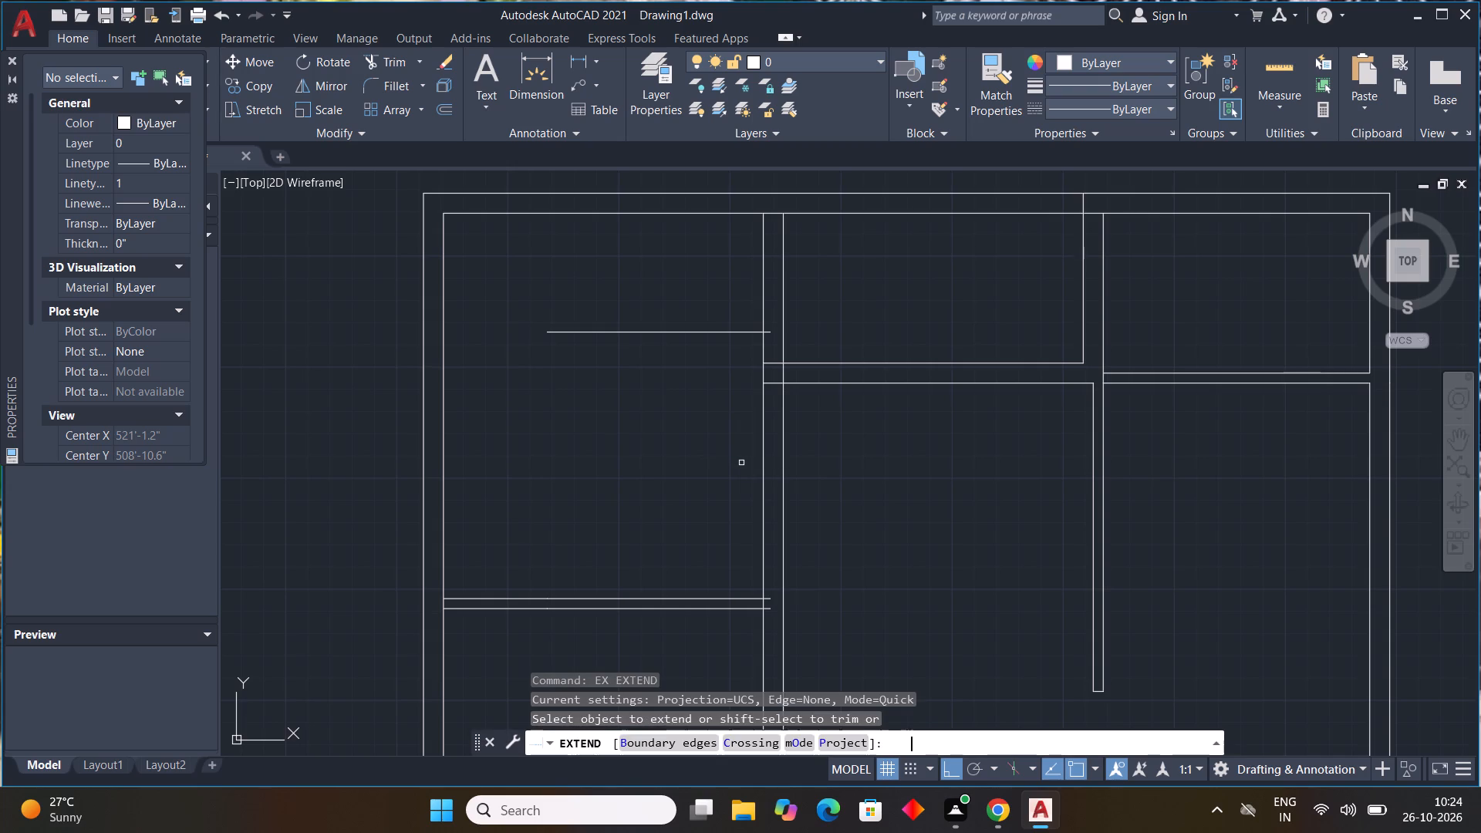
{"action": "left_click", "coordinate": [600, 334]}
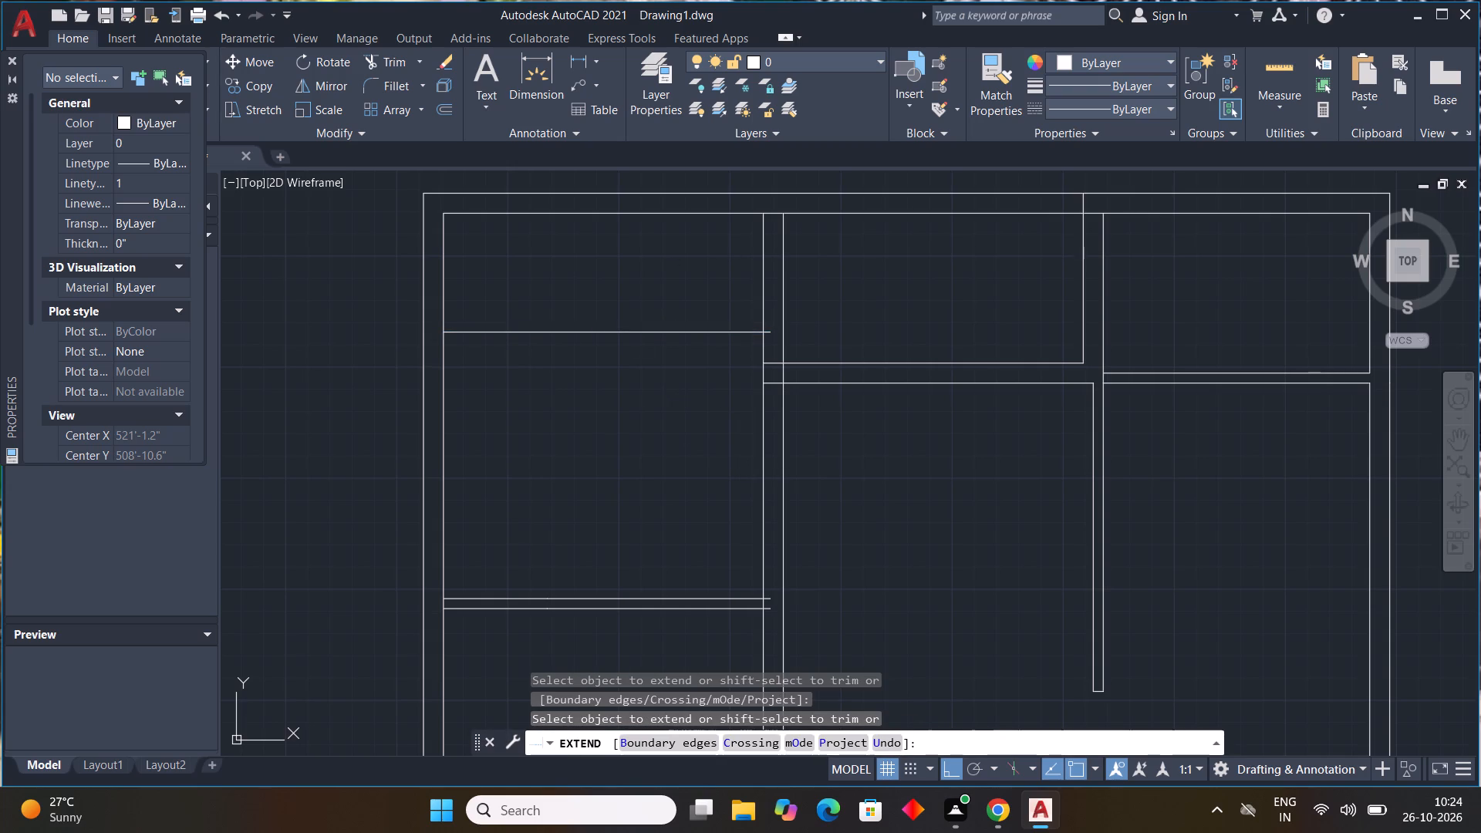
{"action": "key", "text": "Escape"}
{"action": "key", "text": "Escape"}
{"action": "key", "text": "Escape"}
{"action": "key", "text": "Escape"}
{"action": "key", "text": "Escape"}
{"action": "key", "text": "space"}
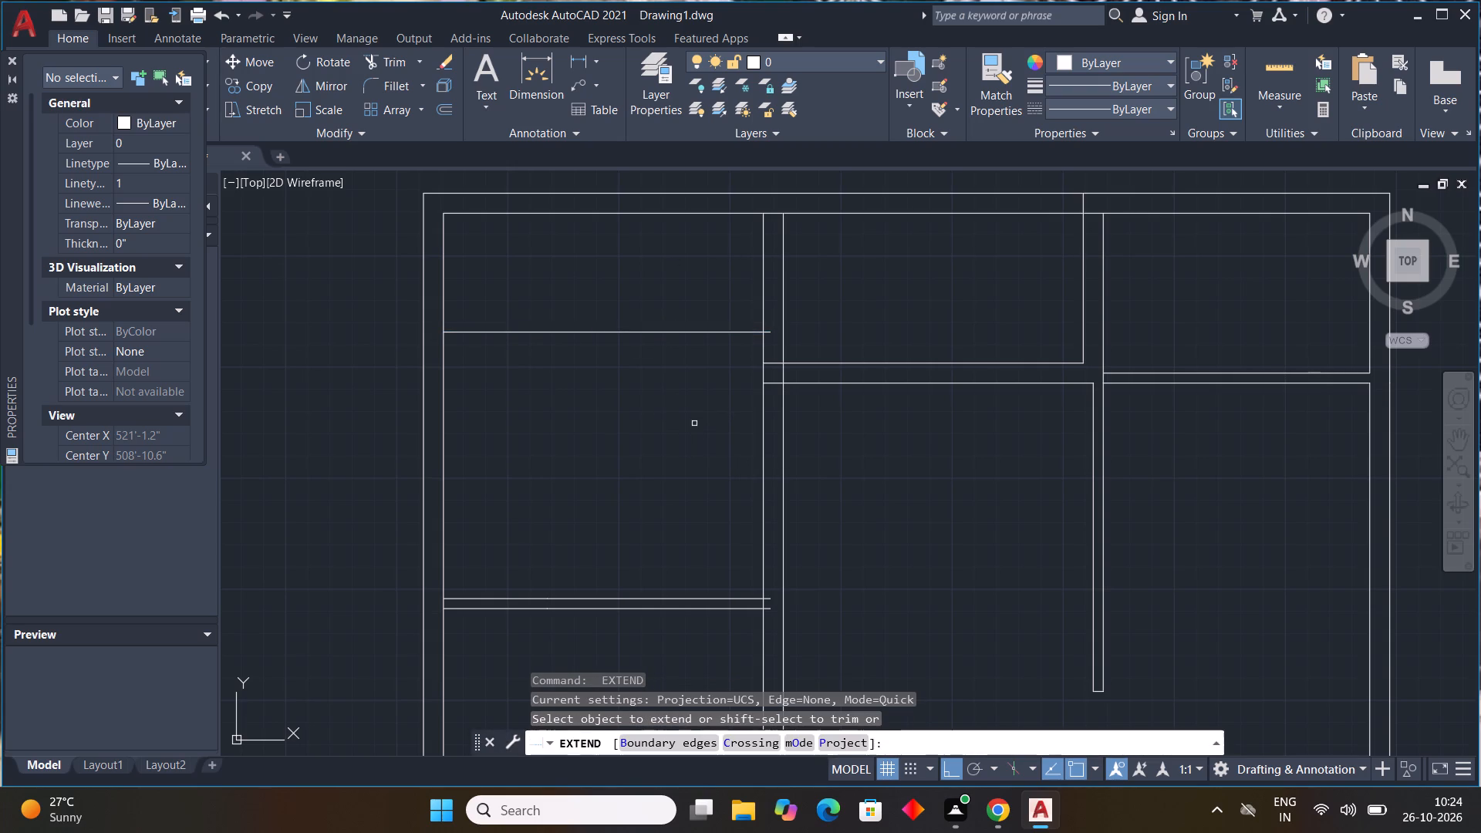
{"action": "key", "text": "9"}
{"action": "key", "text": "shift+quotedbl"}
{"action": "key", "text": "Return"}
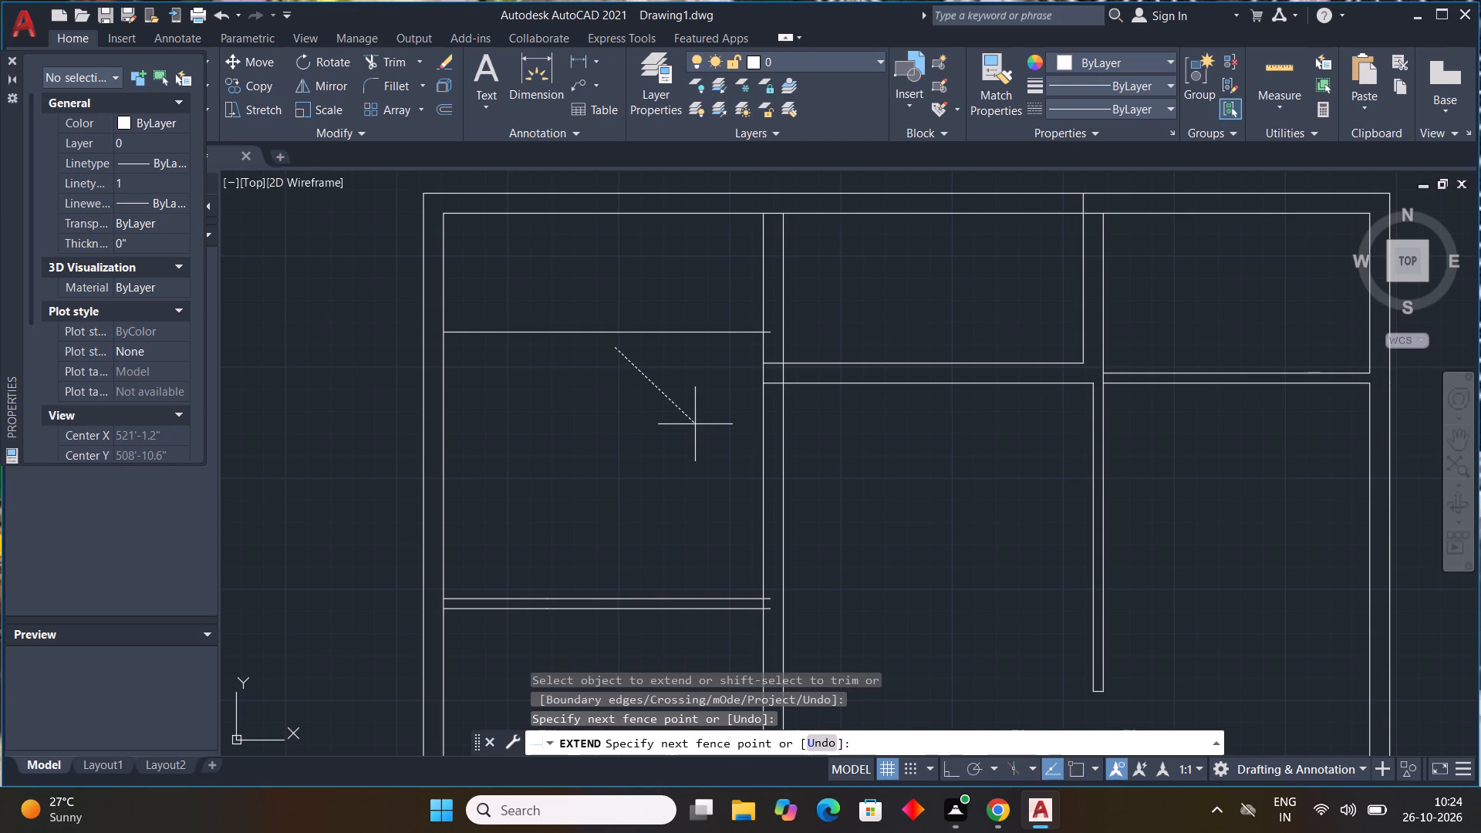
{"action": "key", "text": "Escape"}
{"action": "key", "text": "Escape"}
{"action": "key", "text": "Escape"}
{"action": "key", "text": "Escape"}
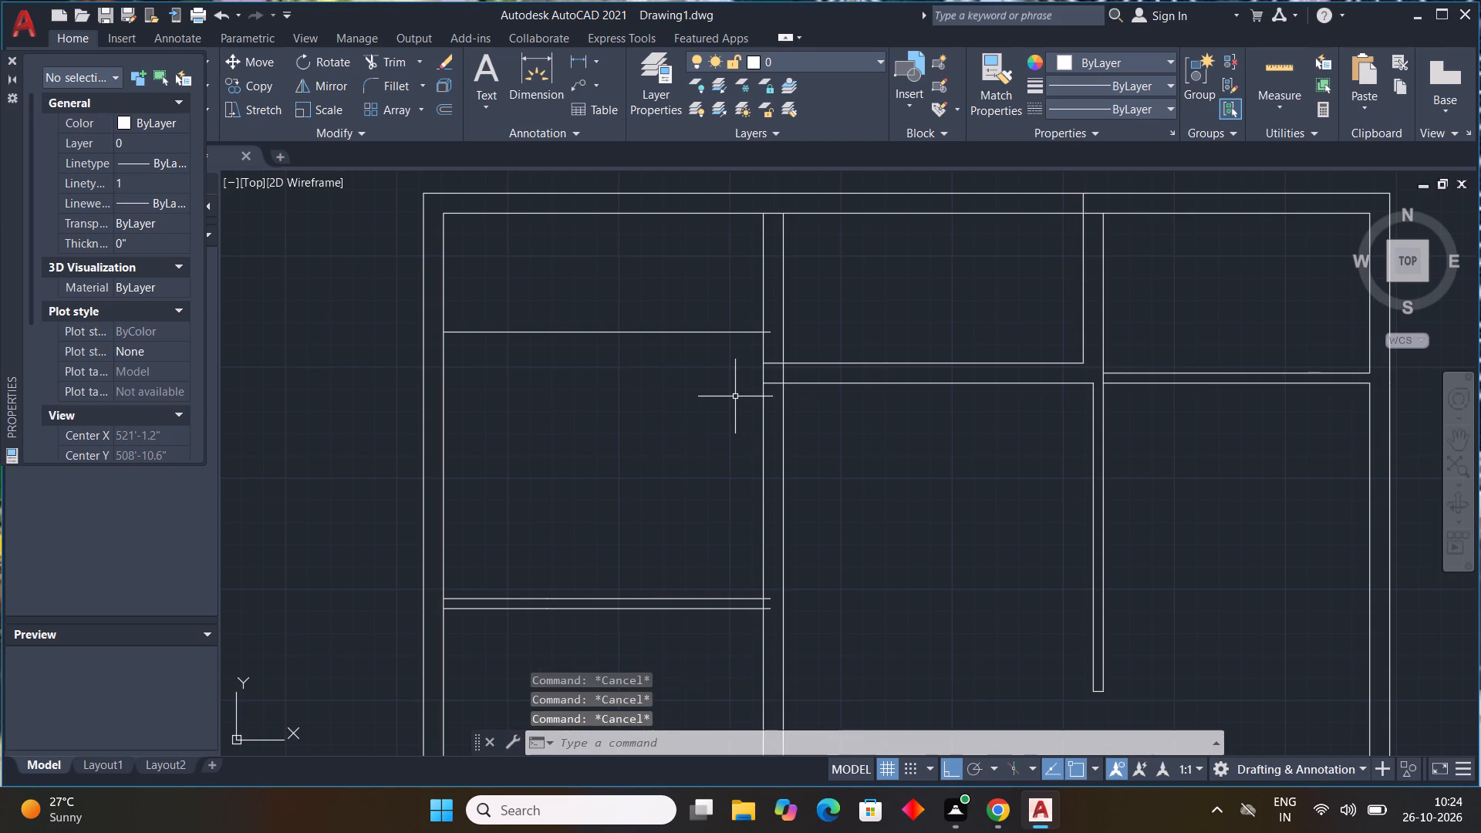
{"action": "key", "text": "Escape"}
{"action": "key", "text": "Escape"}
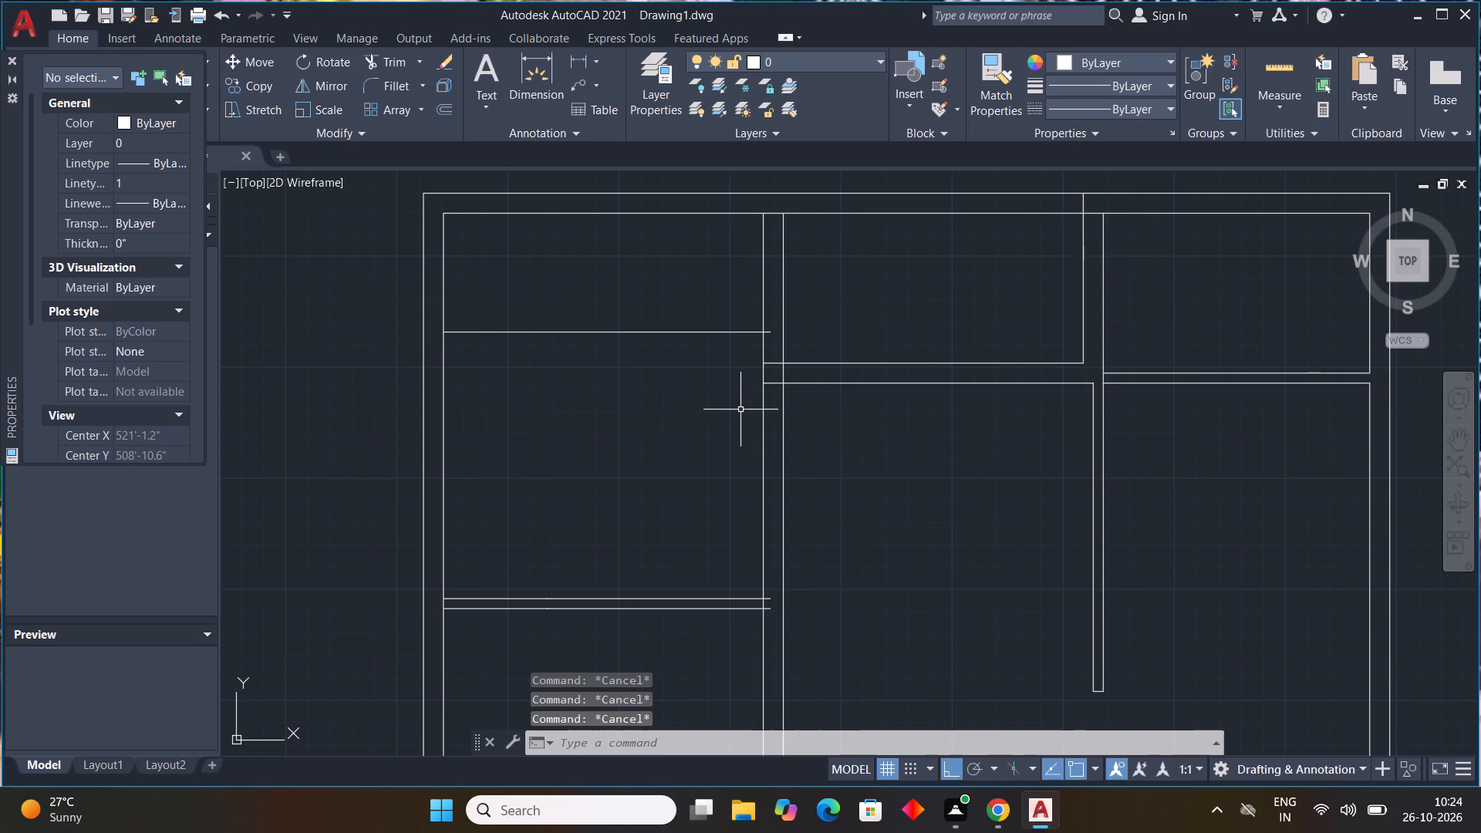
Offset the single horizontal line in the upper-left room 9" upward.
{"action": "type", "text": "off"}
{"action": "key", "text": "space"}
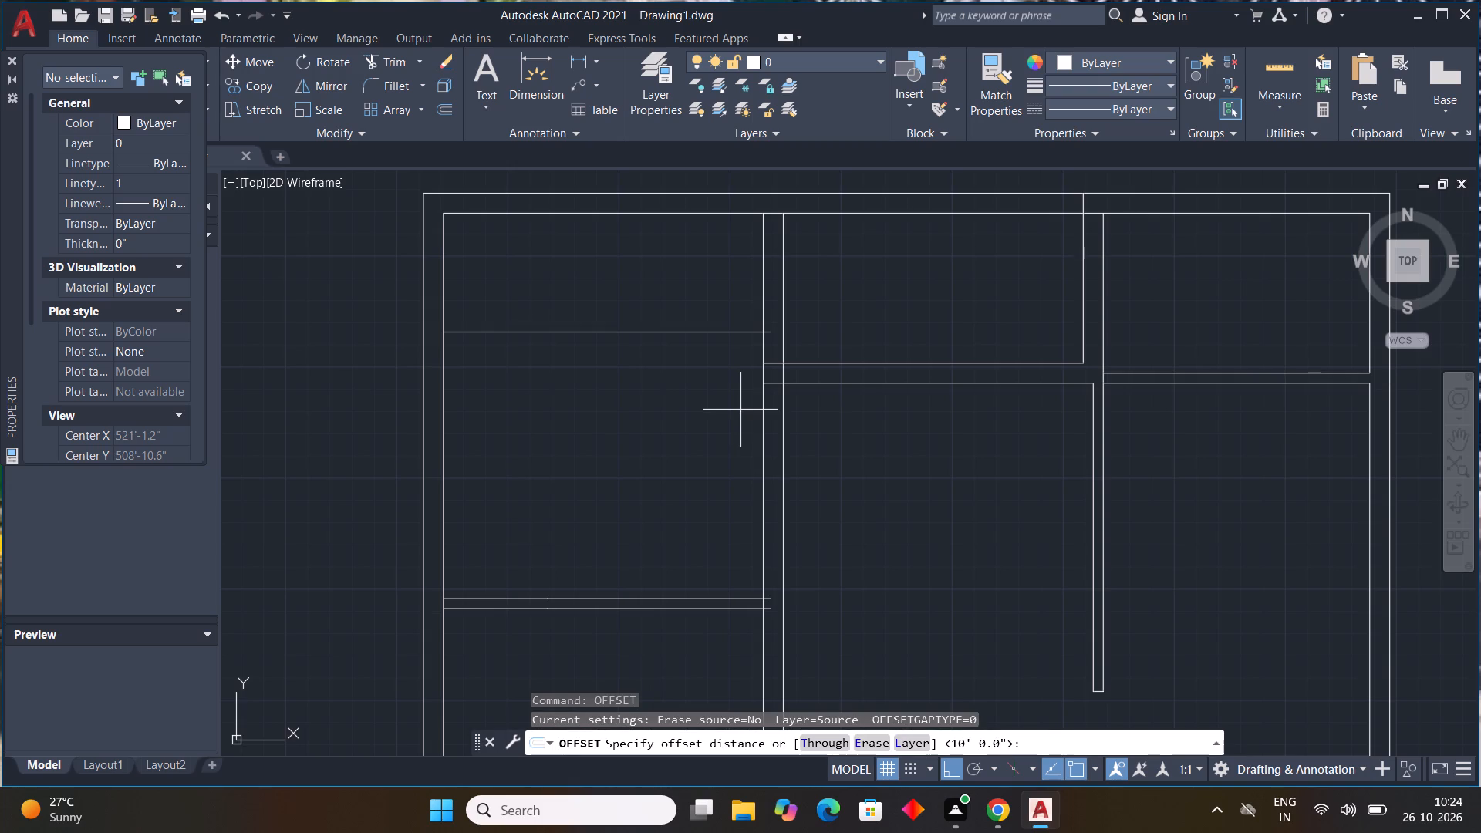
{"action": "type", "text": "9\""}
{"action": "key", "text": "Return"}
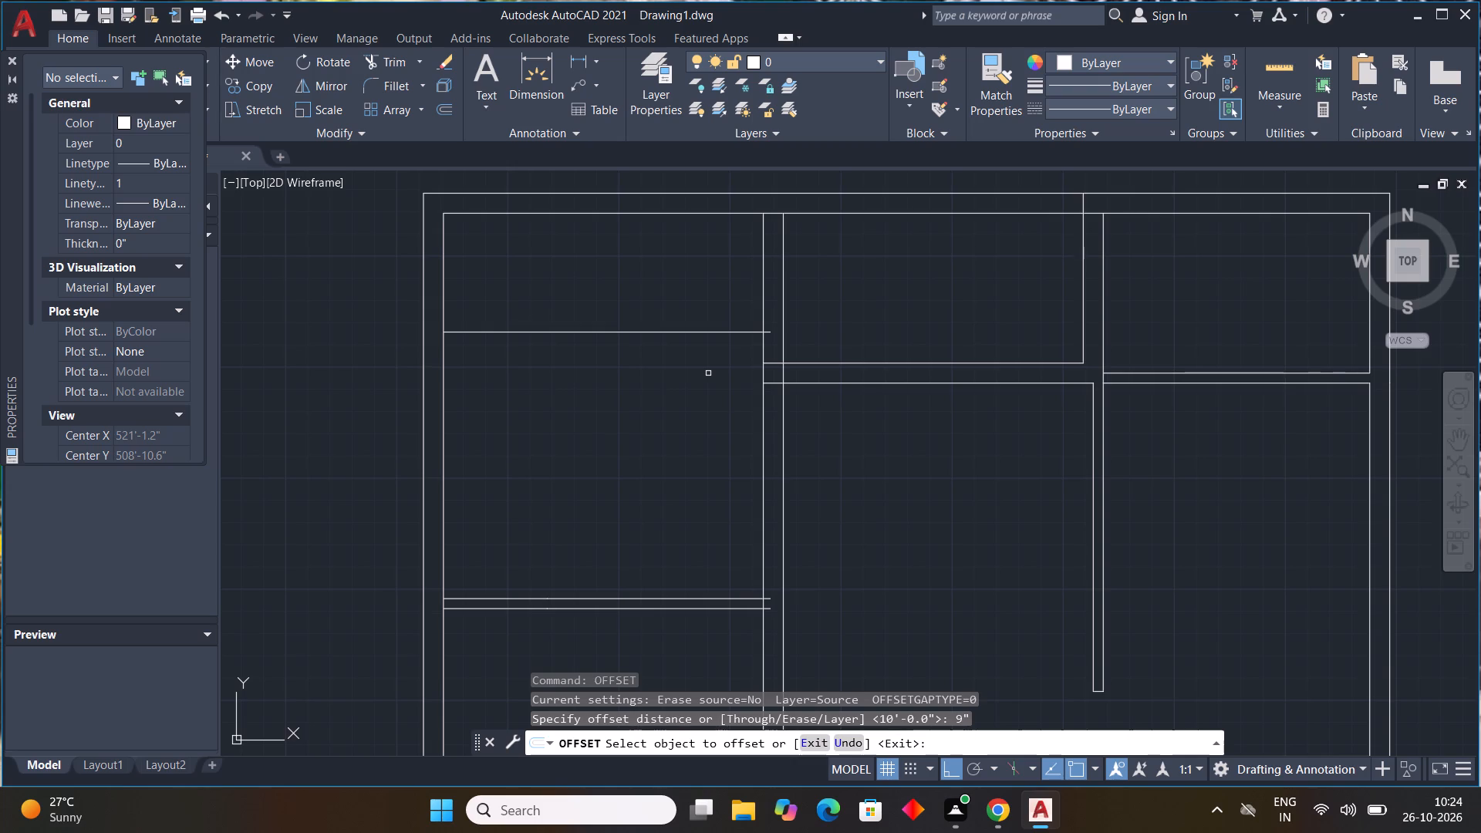
{"action": "key", "text": "9"}
{"action": "key", "text": "shift+quotedbl"}
{"action": "key", "text": "Return"}
{"action": "left_click", "coordinate": [666, 334]}
{"action": "left_click", "coordinate": [673, 309]}
{"action": "key", "text": "Escape"}
{"action": "key", "text": "Escape"}
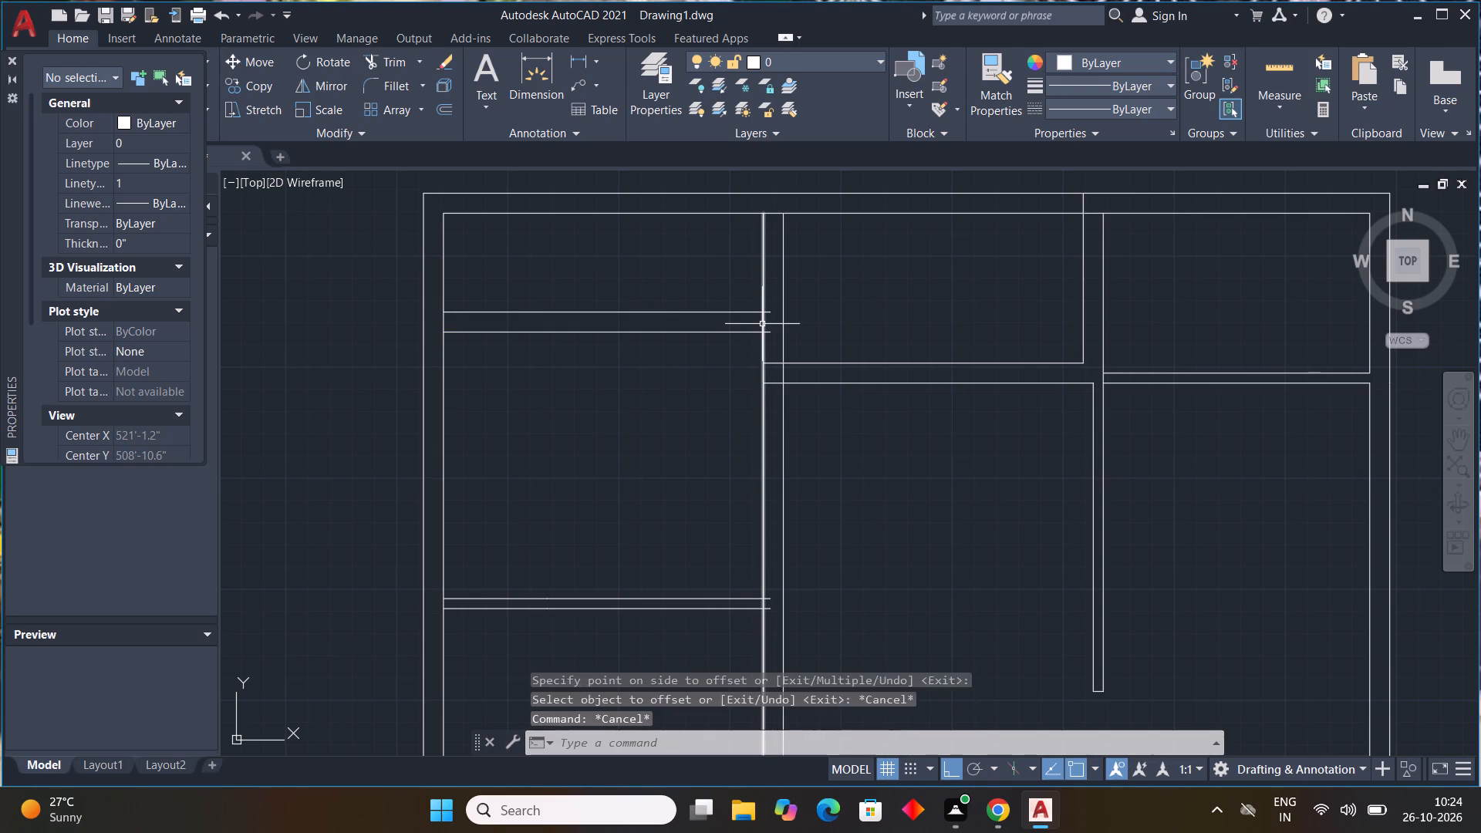
{"action": "key", "text": "Escape"}
{"action": "key", "text": "Escape"}
Stretch the left end of the upper line of the new 9" wall to the outer left wall line.
{"action": "scroll", "coordinate": [741, 312], "scroll_direction": "down", "scroll_amount": 1}
{"action": "middle_click_drag", "start_coordinate": [744, 326], "coordinate": [781, 389]}
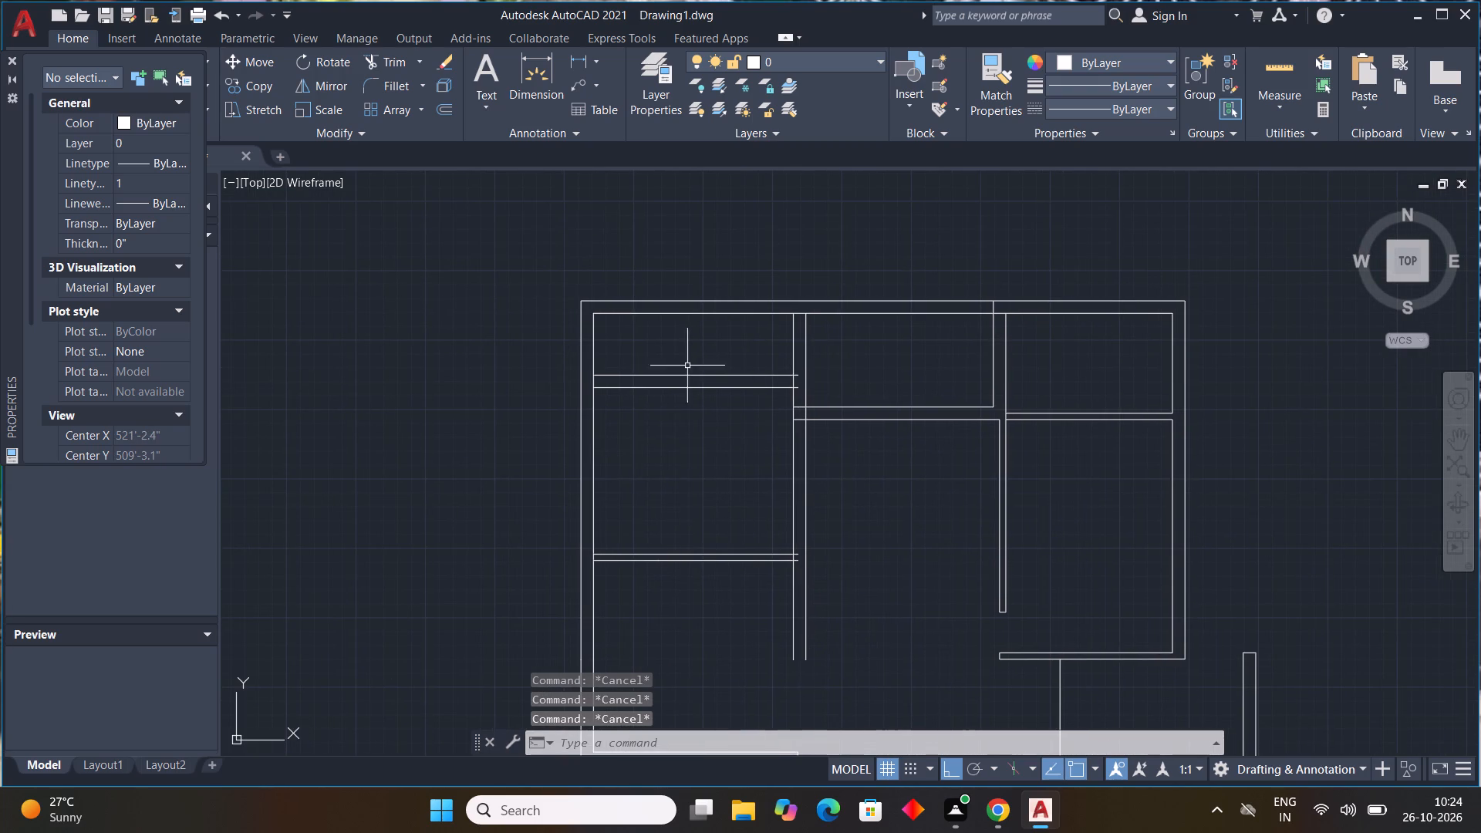
{"action": "left_click", "coordinate": [621, 373]}
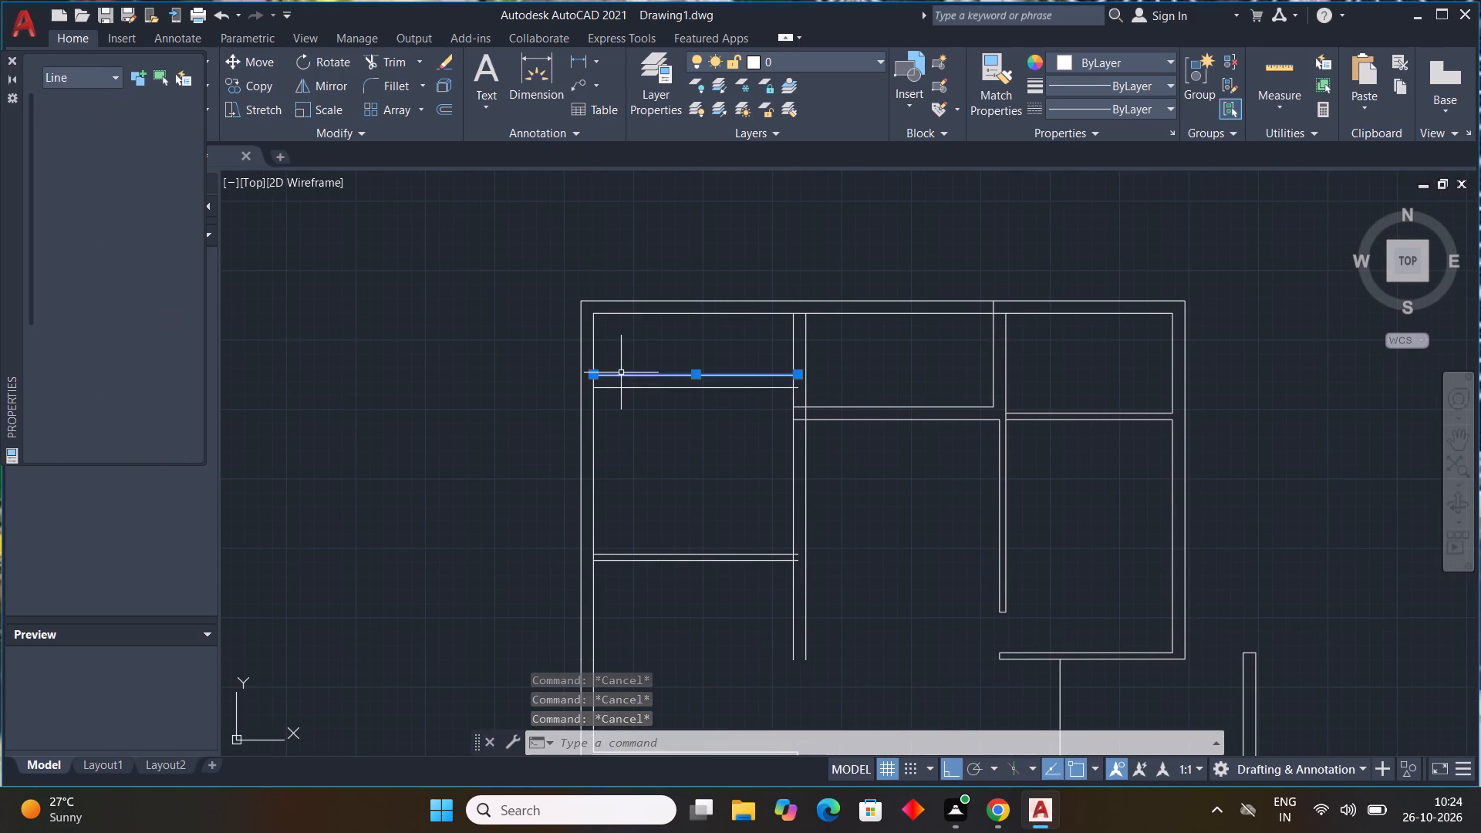
{"action": "left_click", "coordinate": [593, 373]}
{"action": "left_click", "coordinate": [581, 374]}
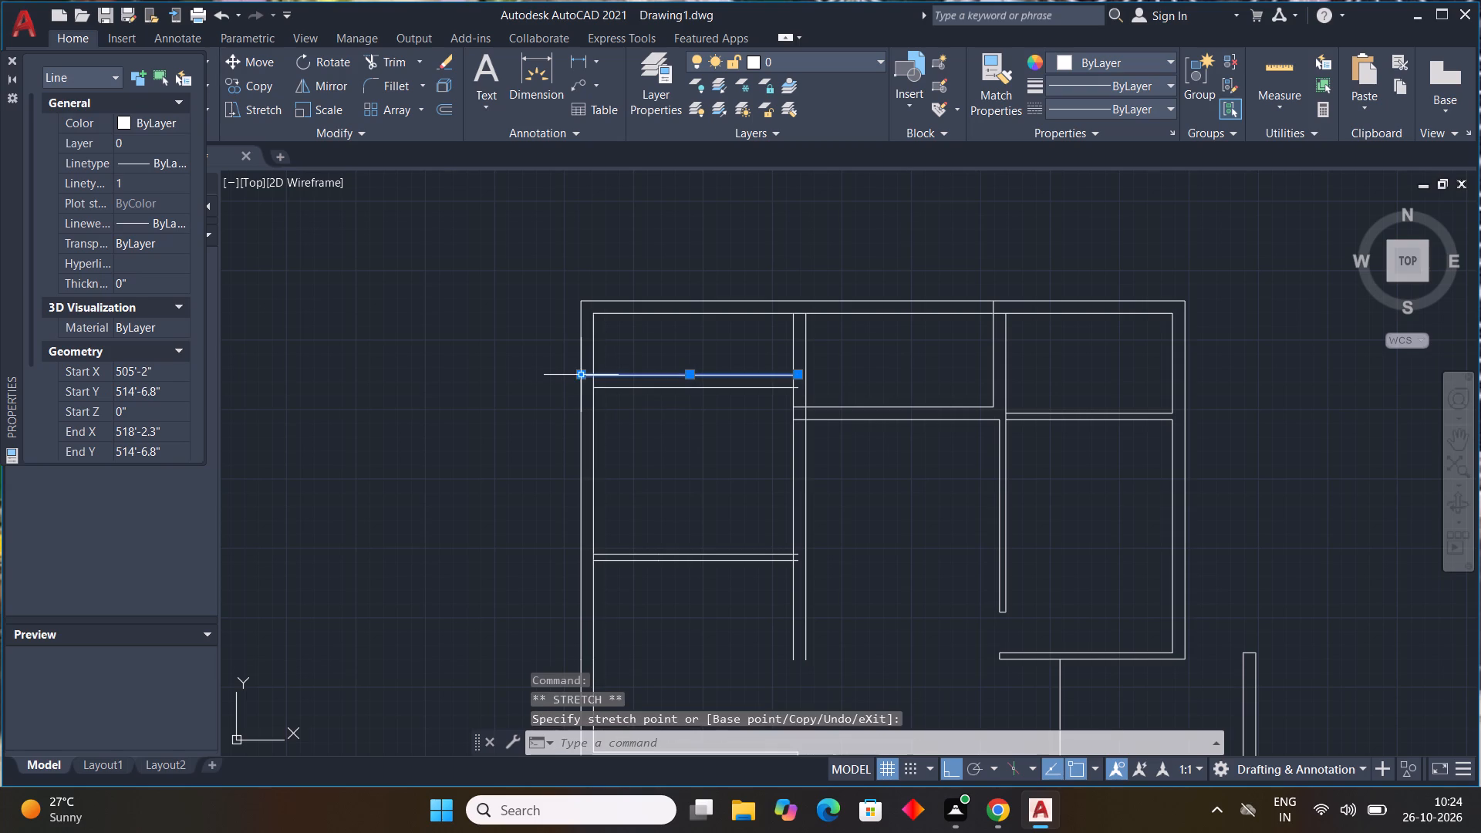
{"action": "scroll", "coordinate": [780, 379], "scroll_direction": "down", "scroll_amount": 2}
{"action": "middle_click_drag", "start_coordinate": [781, 397], "coordinate": [710, 416]}
{"action": "scroll", "coordinate": [1480, 766], "scroll_direction": "up", "scroll_amount": 1}
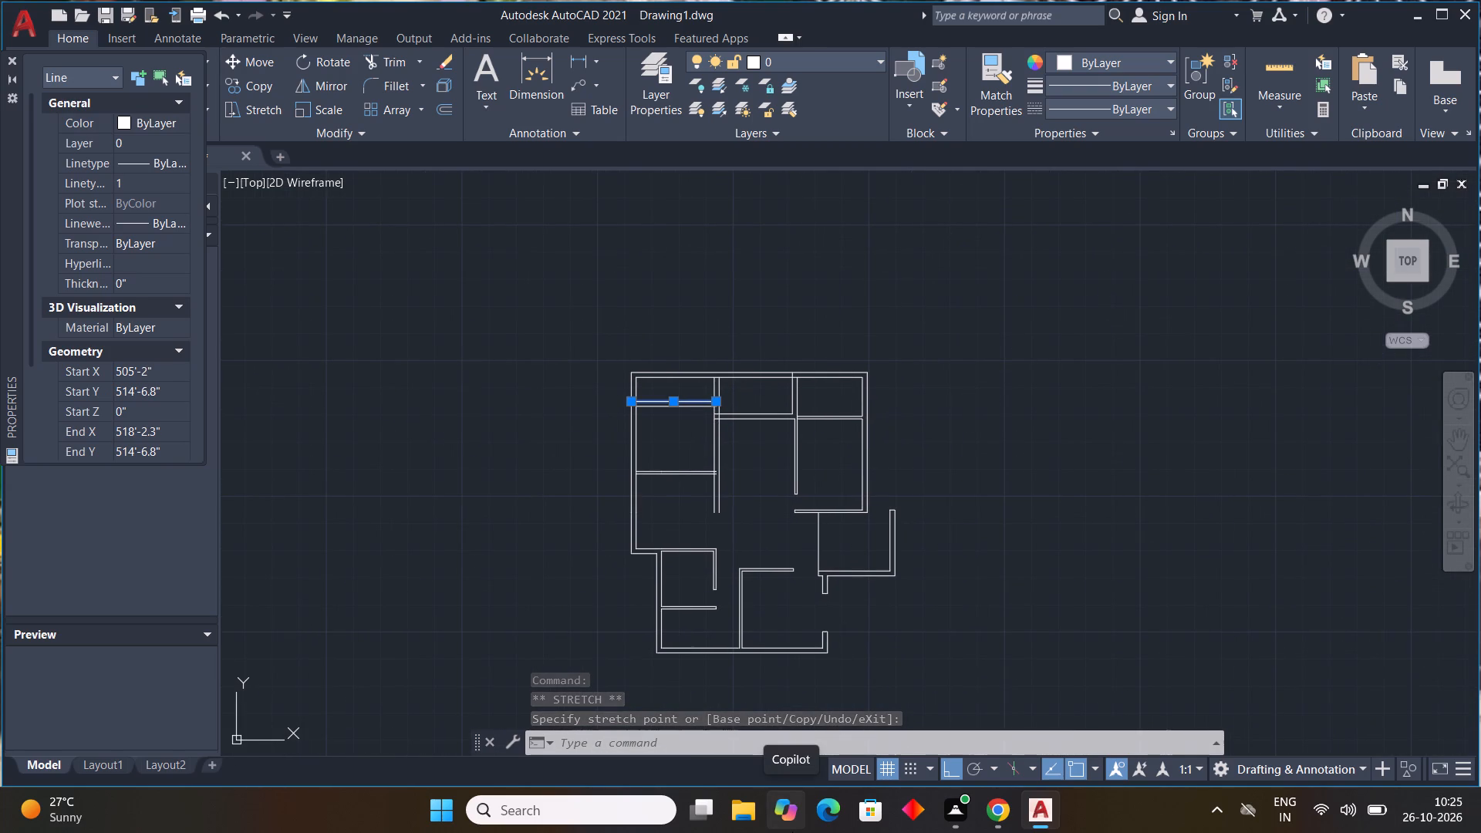
{"action": "key", "text": "Escape"}
{"action": "key", "text": "Escape"}
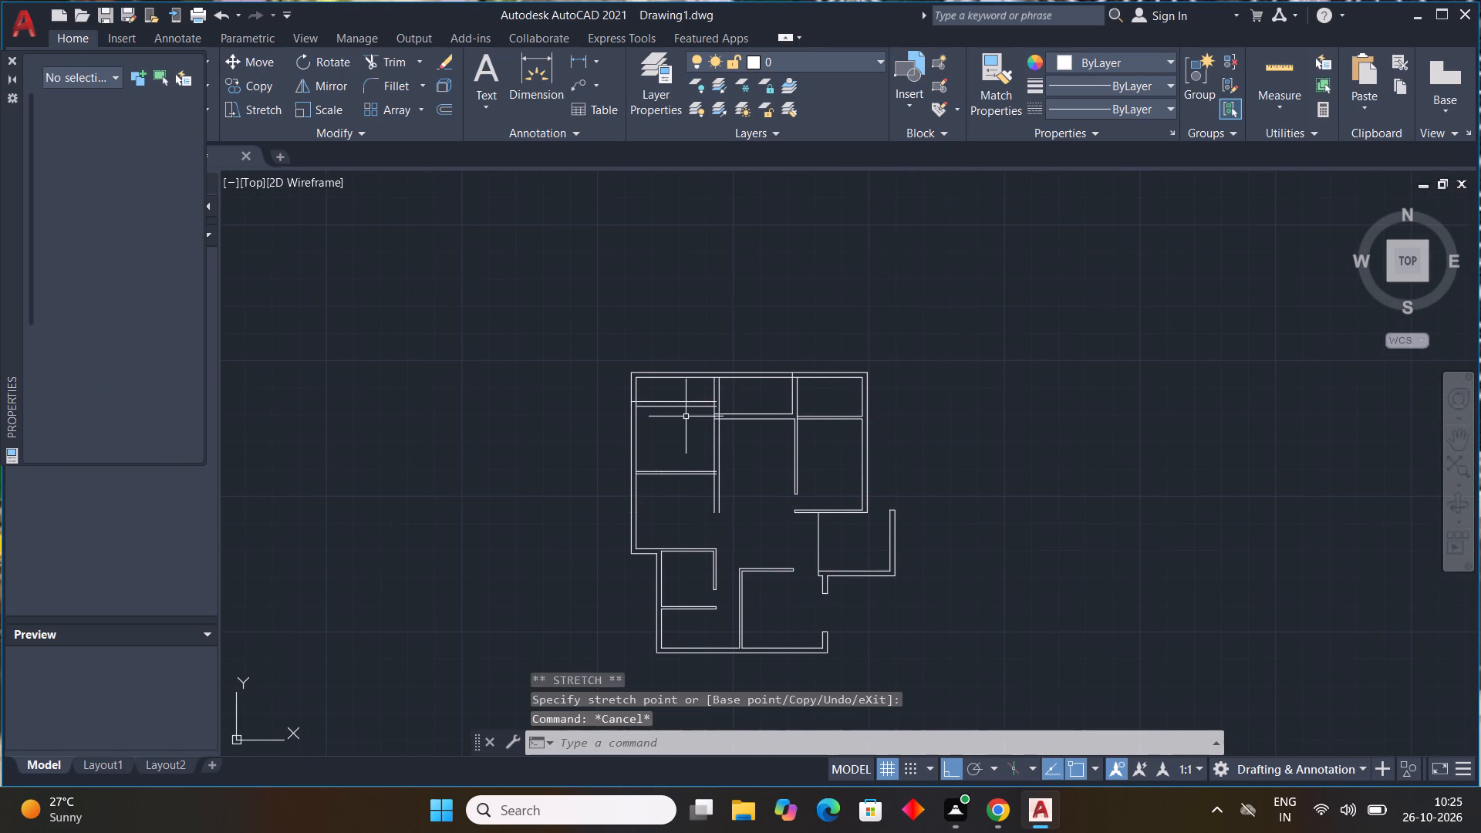
Stretch the right end of the new wall's upper line to the far line of the vertical wall beside the room.
{"action": "middle_click_drag", "start_coordinate": [670, 432], "coordinate": [540, 448]}
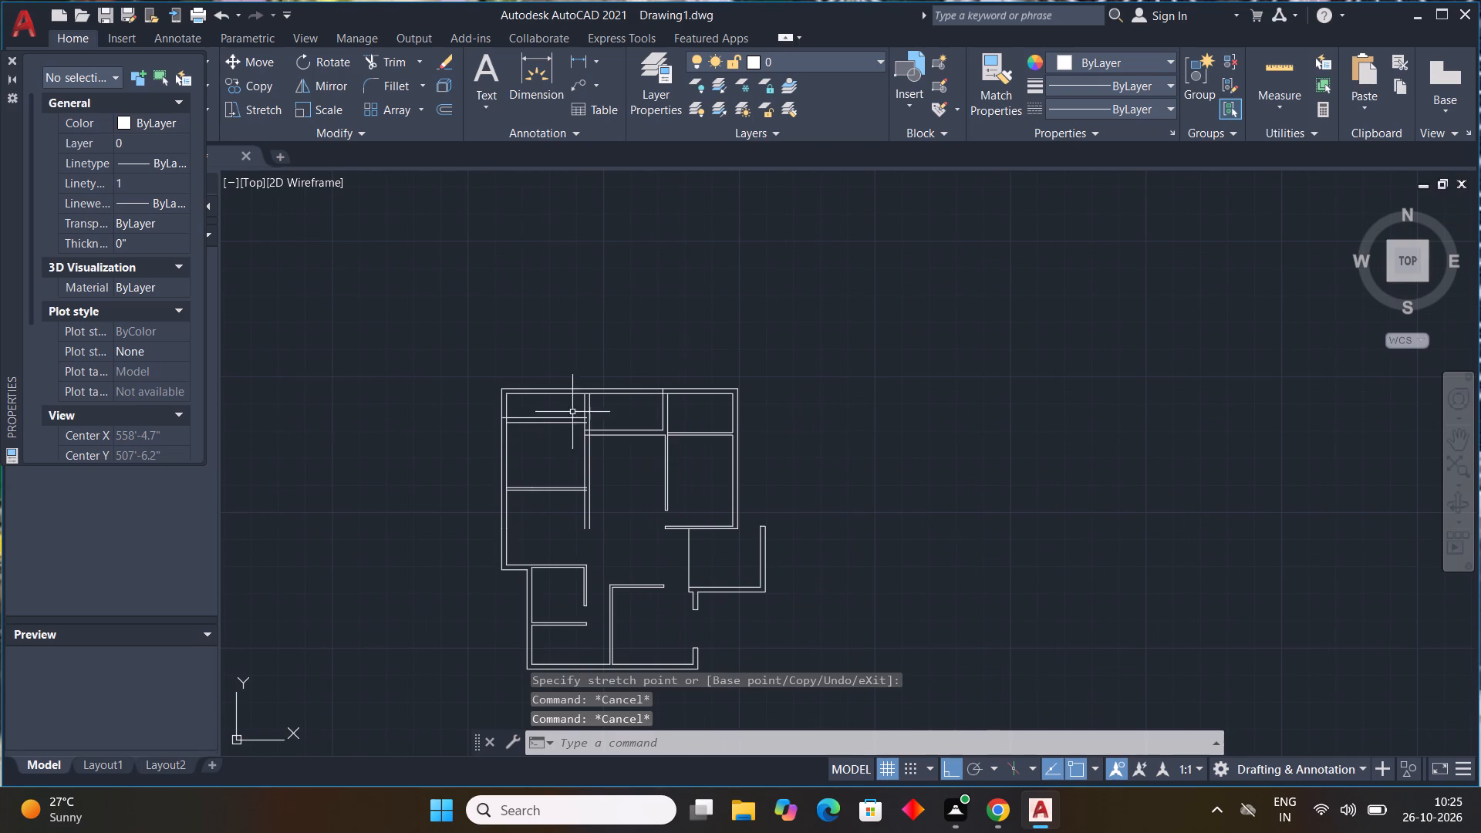
{"action": "scroll", "coordinate": [592, 420], "scroll_direction": "up", "scroll_amount": 2}
{"action": "middle_click_drag", "start_coordinate": [607, 420], "coordinate": [643, 403]}
{"action": "scroll", "coordinate": [643, 403], "scroll_direction": "up", "scroll_amount": 1}
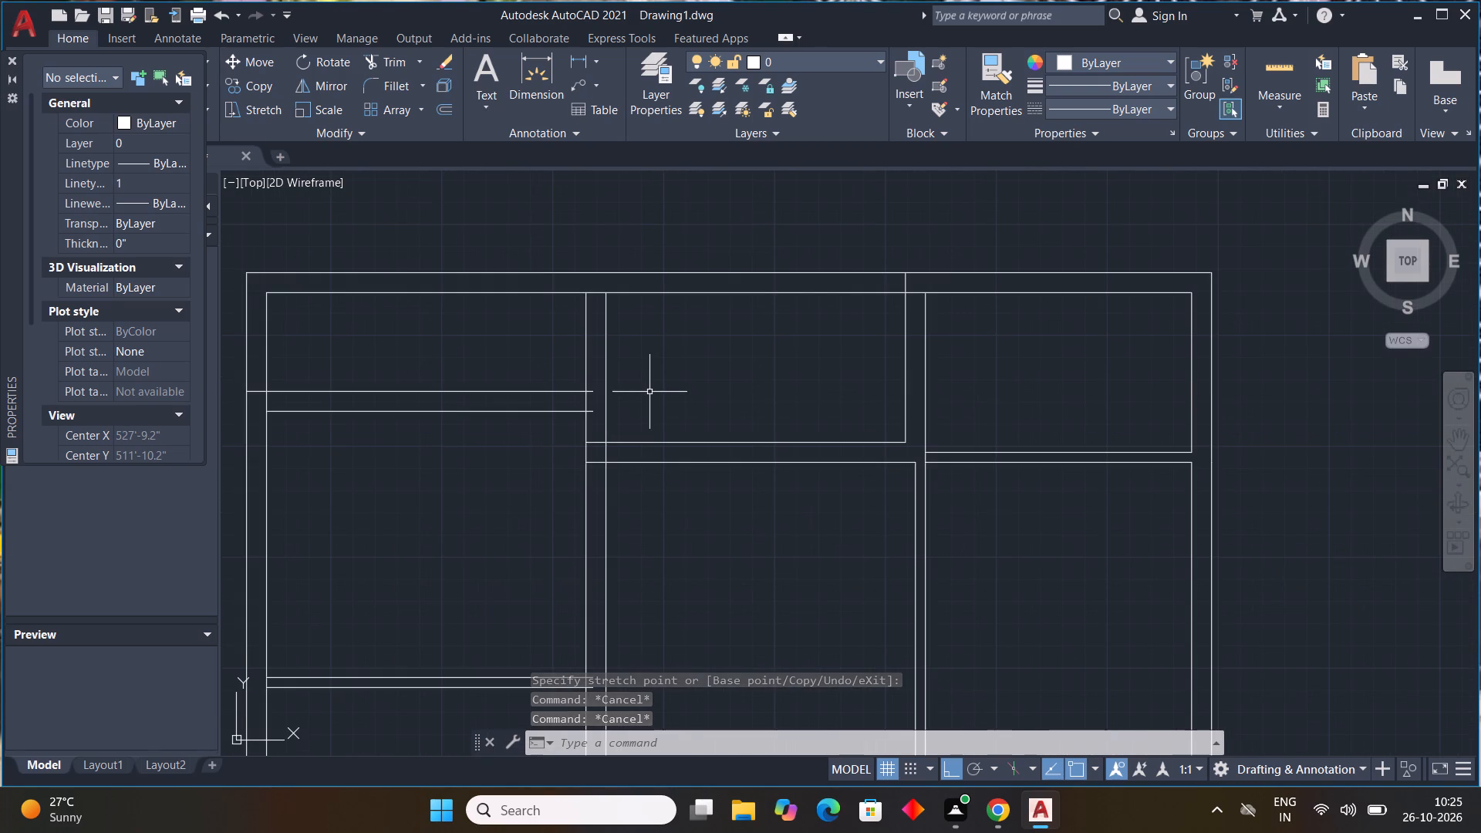
{"action": "left_click", "coordinate": [593, 391]}
{"action": "left_click", "coordinate": [593, 391]}
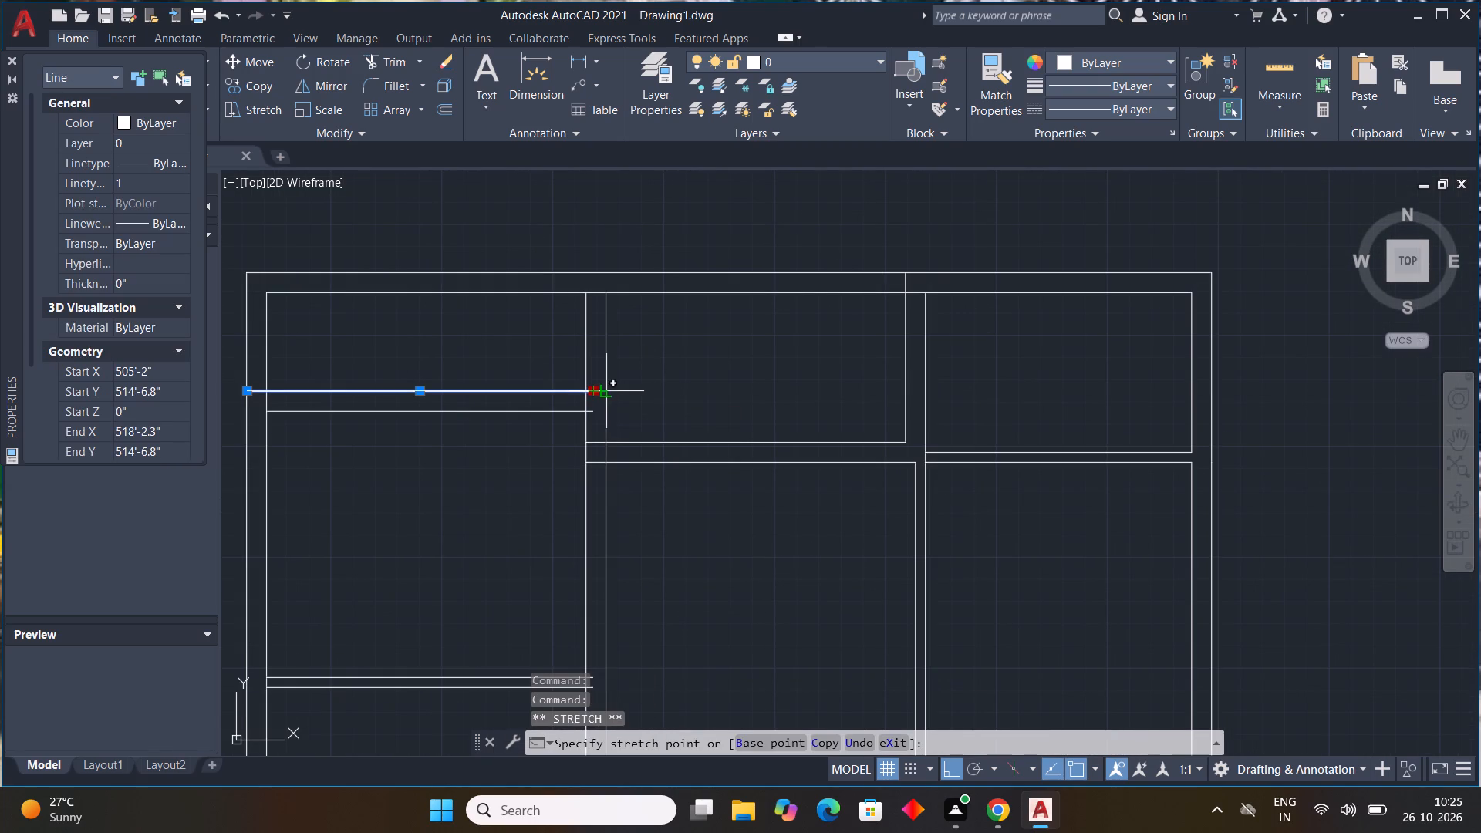
{"action": "left_click", "coordinate": [606, 389]}
{"action": "key", "text": "Escape"}
{"action": "scroll", "coordinate": [683, 376], "scroll_direction": "down", "scroll_amount": 2}
{"action": "scroll", "coordinate": [644, 348], "scroll_direction": "up", "scroll_amount": 1}
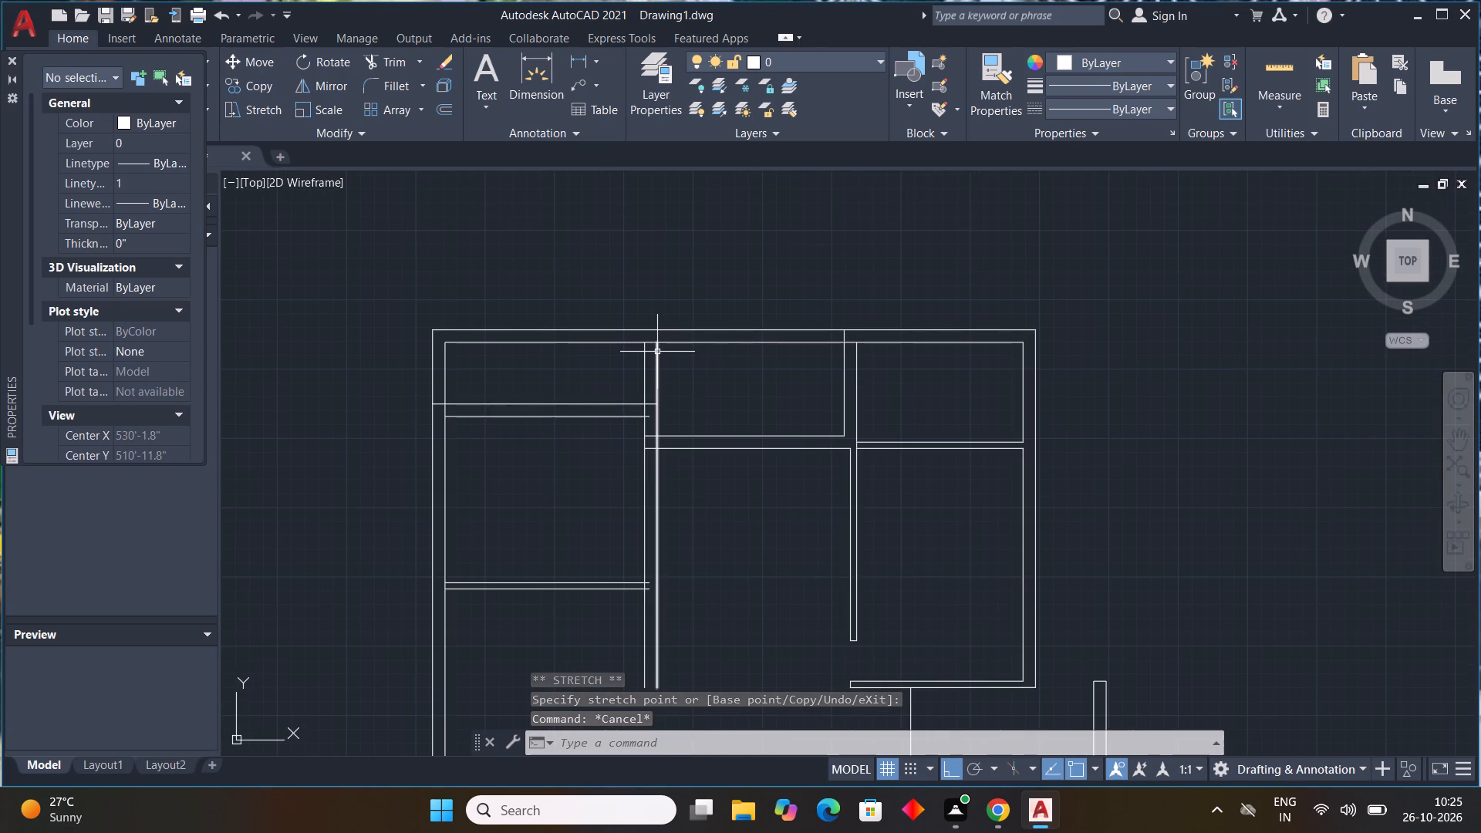
Stretch the upper end of that vertical wall's right line up to the outer top wall line.
{"action": "left_click", "coordinate": [657, 351]}
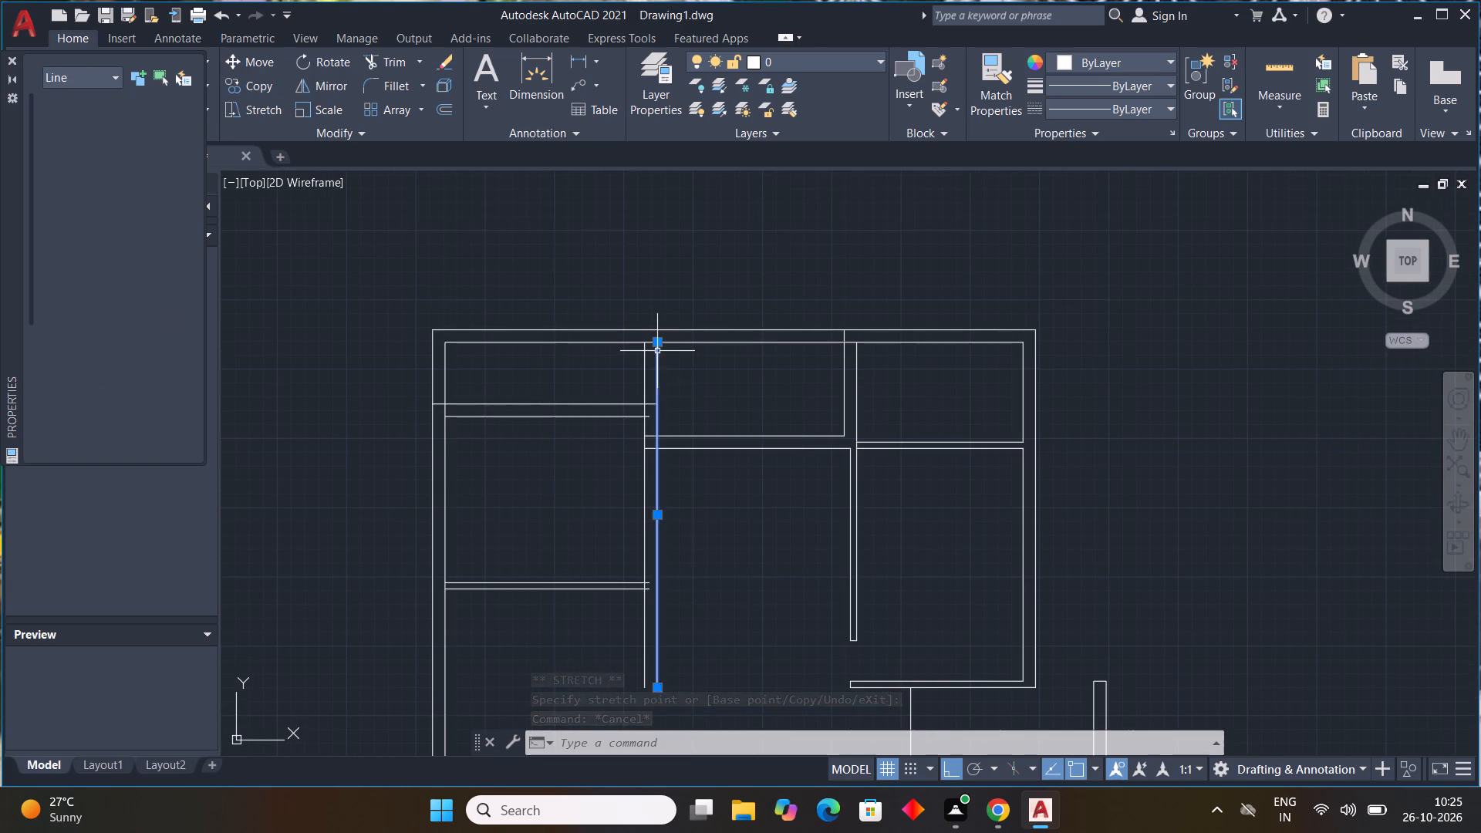
{"action": "left_click", "coordinate": [655, 343]}
{"action": "left_click", "coordinate": [655, 332]}
{"action": "key", "text": "Escape"}
Trim away the plan's top-left outer wall corner, both inner and outer lines, above the new 9" wall.
{"action": "scroll", "coordinate": [717, 344], "scroll_direction": "down", "scroll_amount": 1}
{"action": "middle_click_drag", "start_coordinate": [720, 349], "coordinate": [724, 378]}
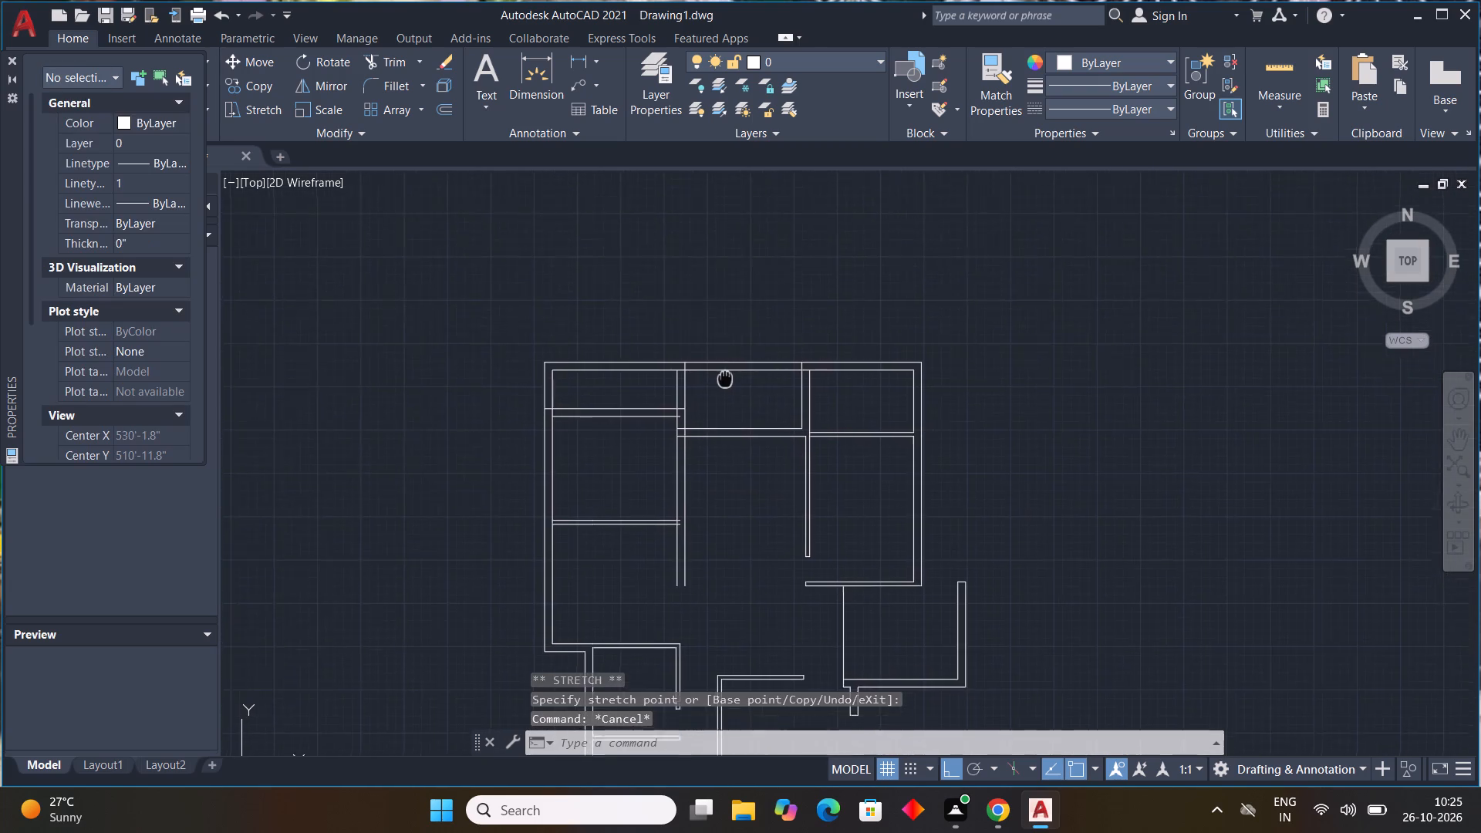
{"action": "middle_click_drag", "start_coordinate": [724, 378], "coordinate": [693, 372]}
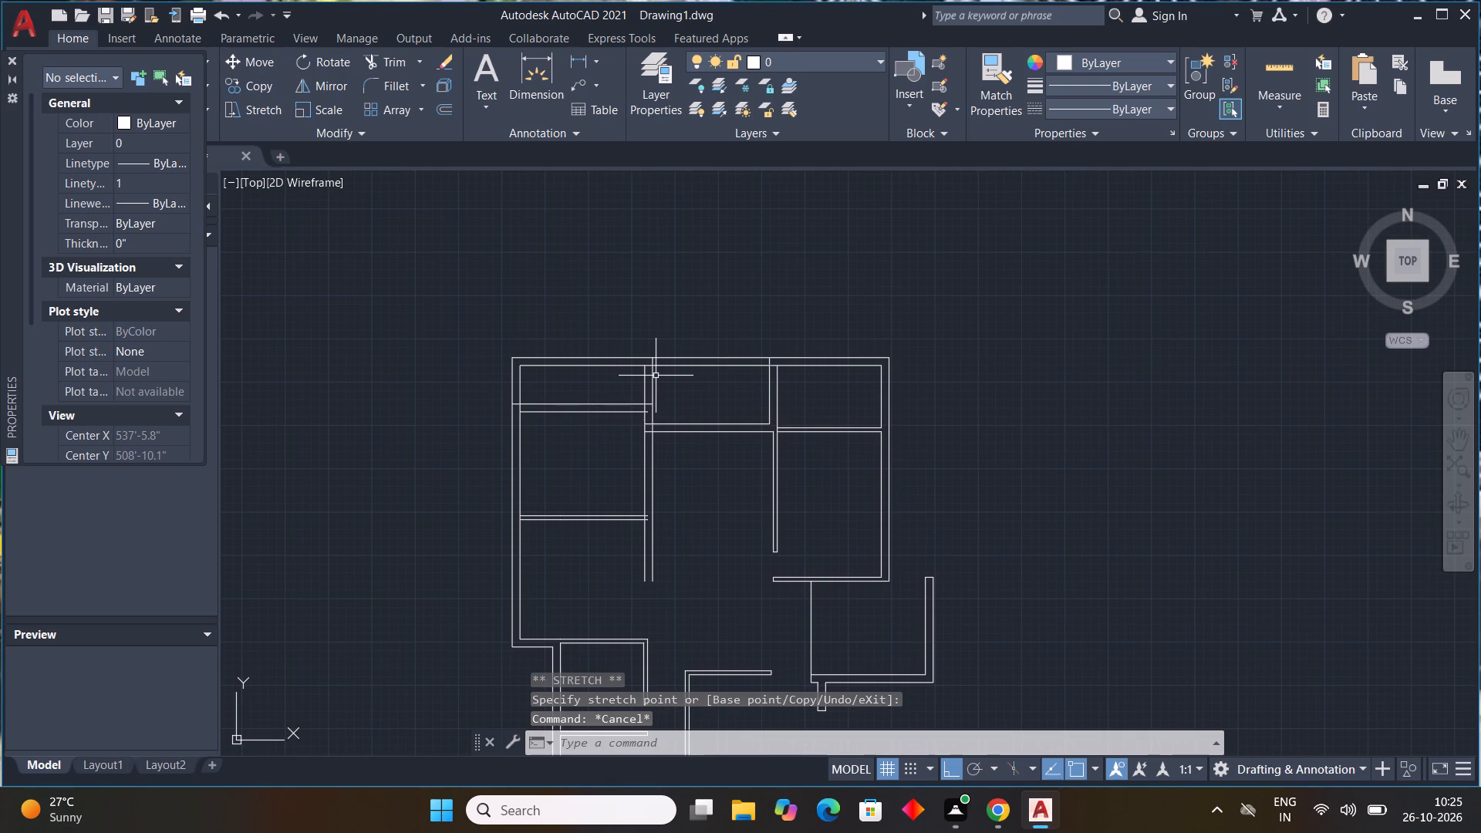
{"action": "middle_click_drag", "start_coordinate": [664, 411], "coordinate": [697, 419]}
{"action": "scroll", "coordinate": [626, 362], "scroll_direction": "up", "scroll_amount": 2}
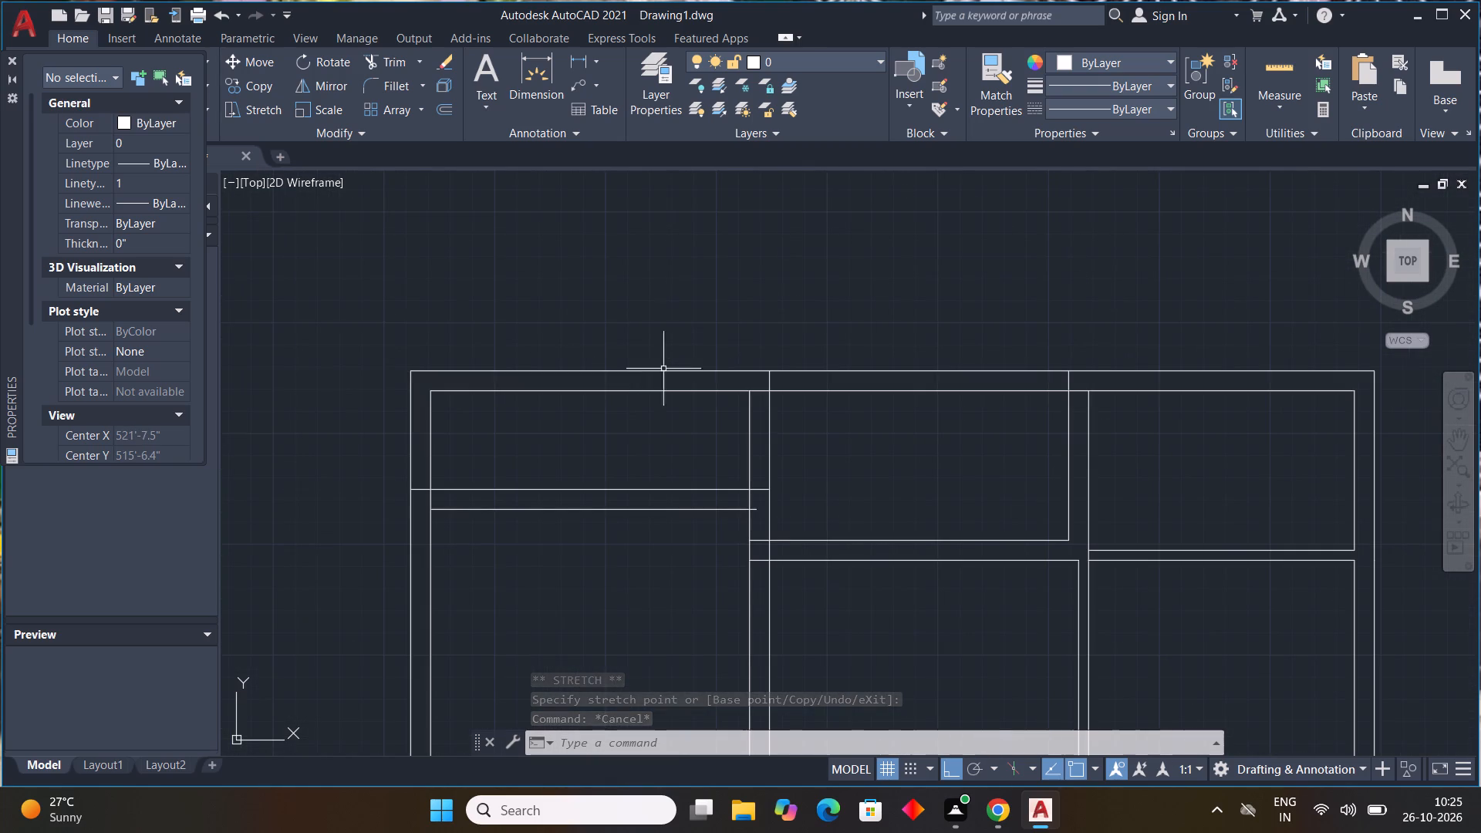
{"action": "type", "text": "tr"}
{"action": "key", "text": "space"}
{"action": "left_click_drag", "start_coordinate": [617, 325], "coordinate": [602, 336]}
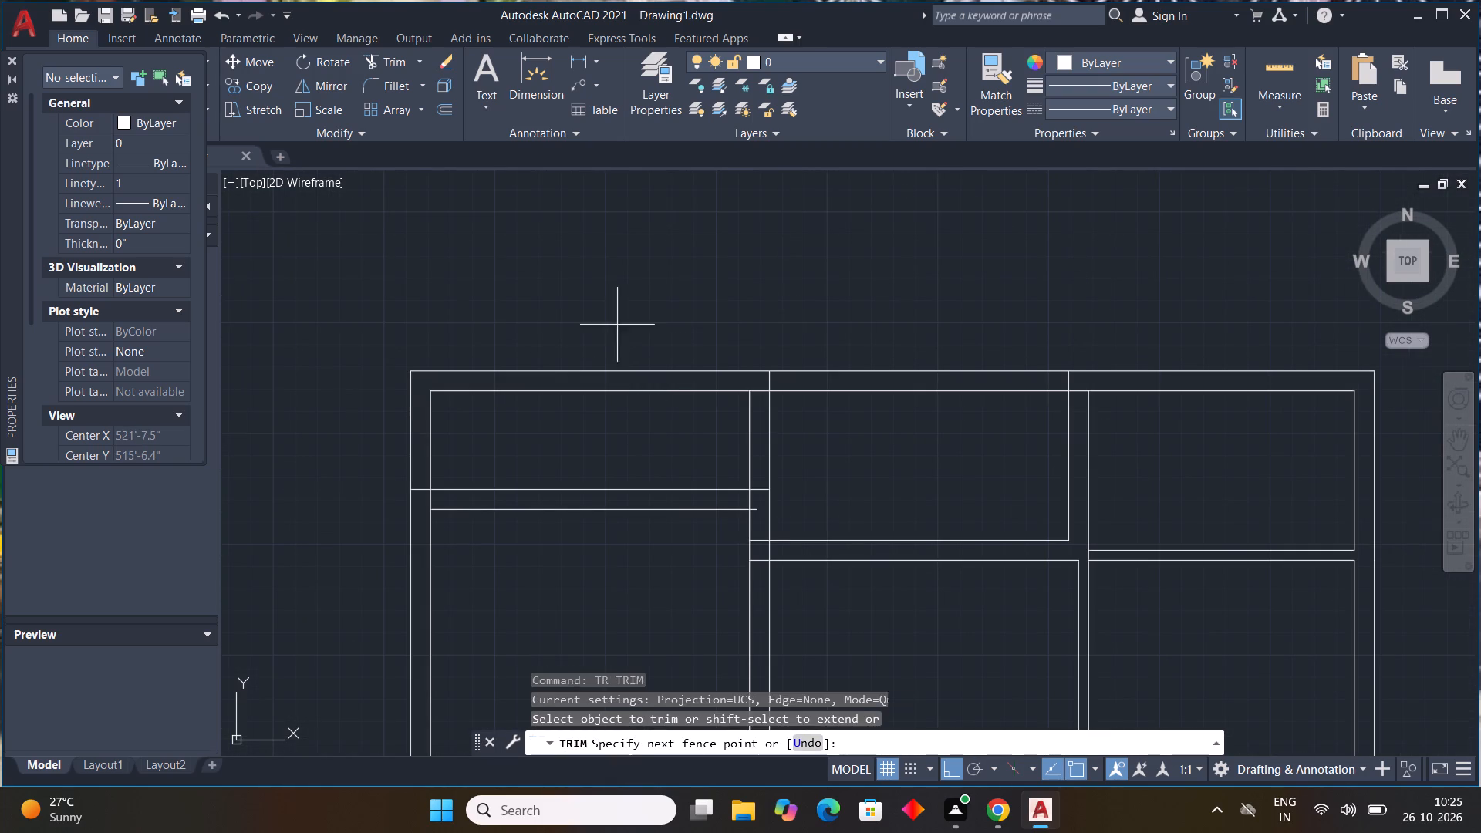
{"action": "left_click_drag", "start_coordinate": [602, 336], "coordinate": [383, 450]}
Trim the vertical wall's junctions with the new 9" wall and with the lower wall of the top middle room.
{"action": "middle_click_drag", "start_coordinate": [664, 397], "coordinate": [626, 285]}
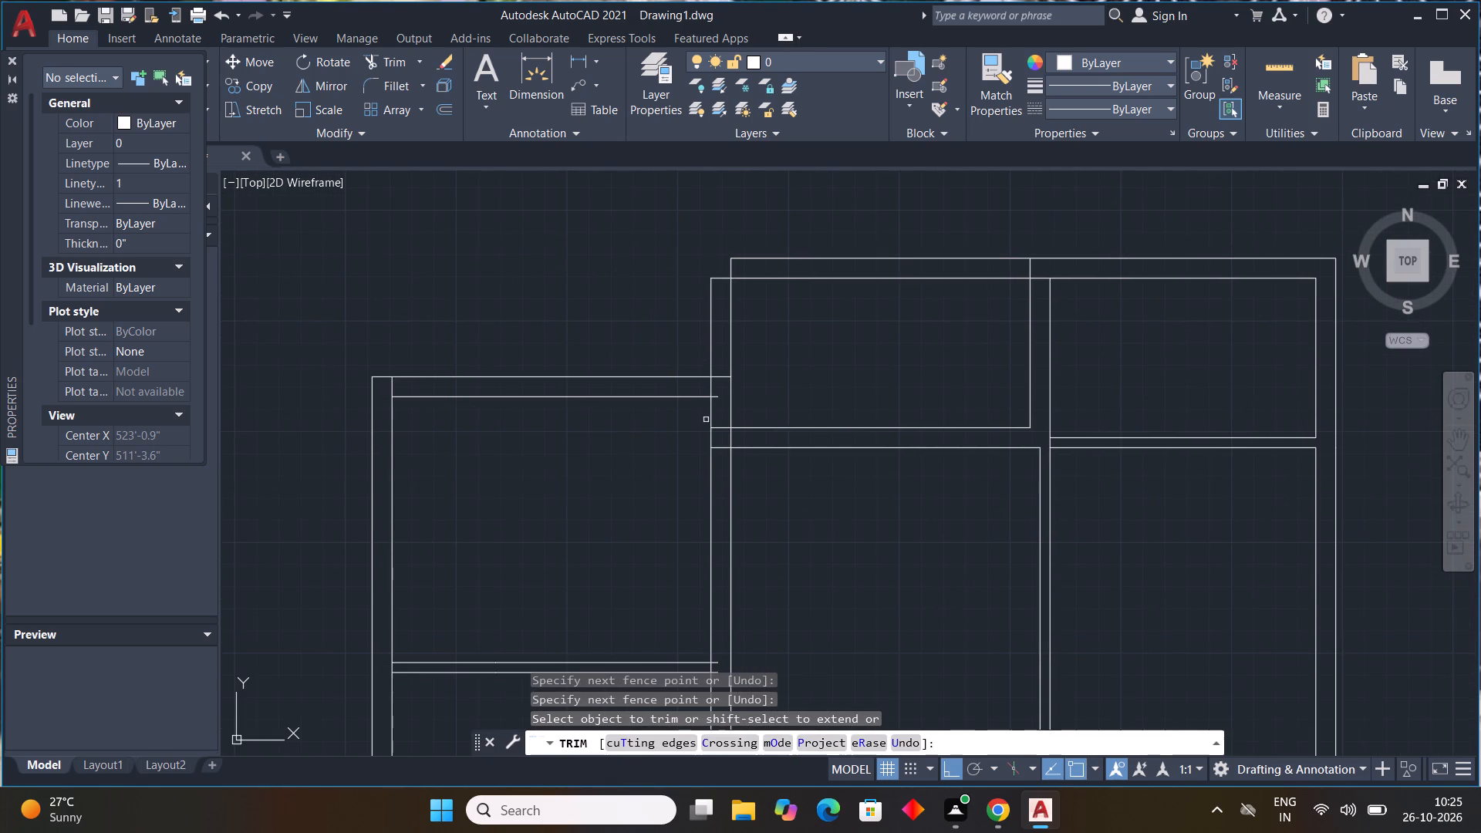
{"action": "left_click", "coordinate": [716, 396]}
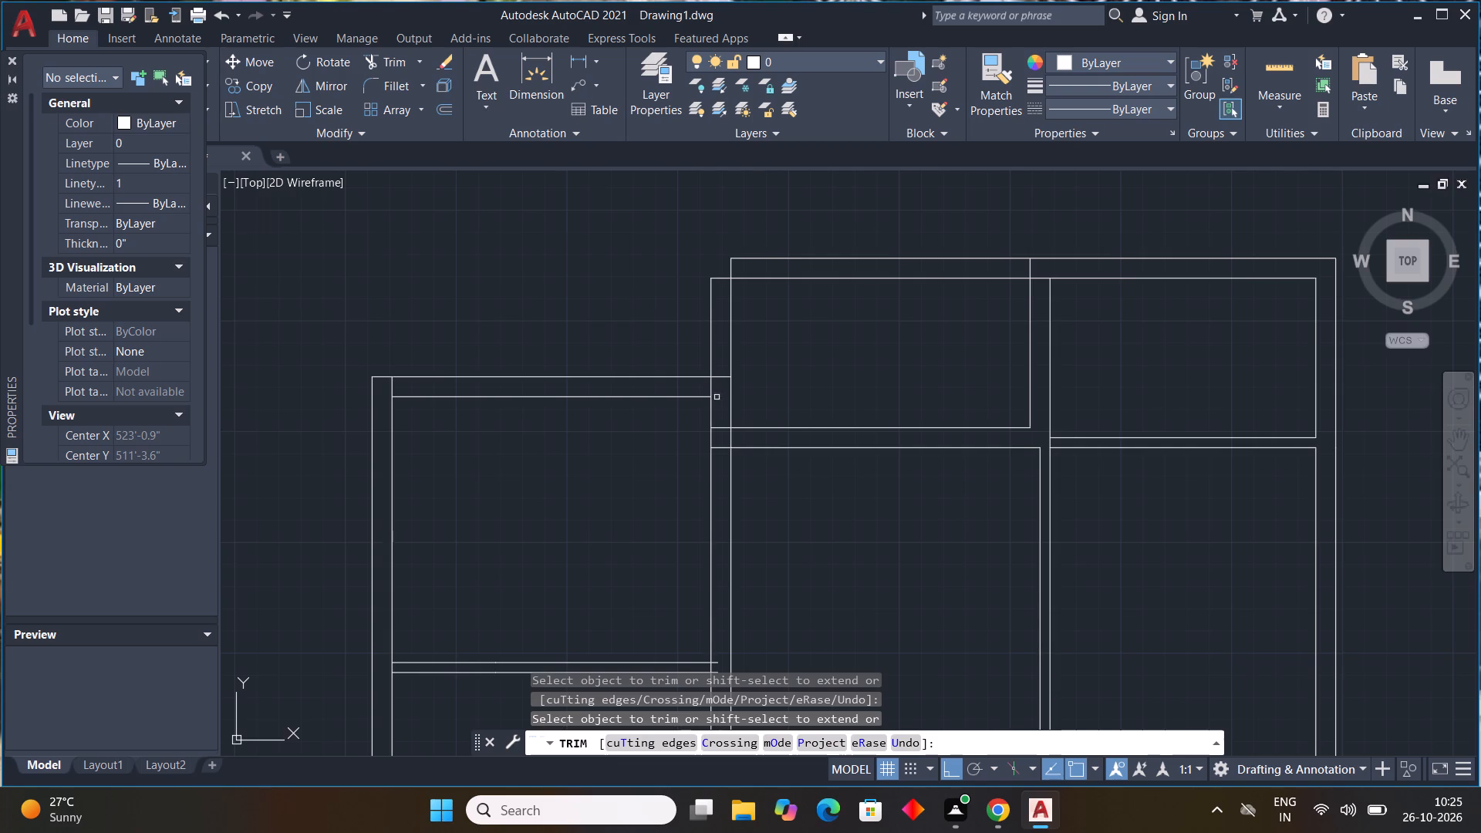
{"action": "left_click", "coordinate": [710, 390]}
{"action": "scroll", "coordinate": [717, 425], "scroll_direction": "up", "scroll_amount": 3}
{"action": "left_click_drag", "start_coordinate": [720, 411], "coordinate": [789, 460]}
{"action": "scroll", "coordinate": [789, 457], "scroll_direction": "down", "scroll_amount": 1}
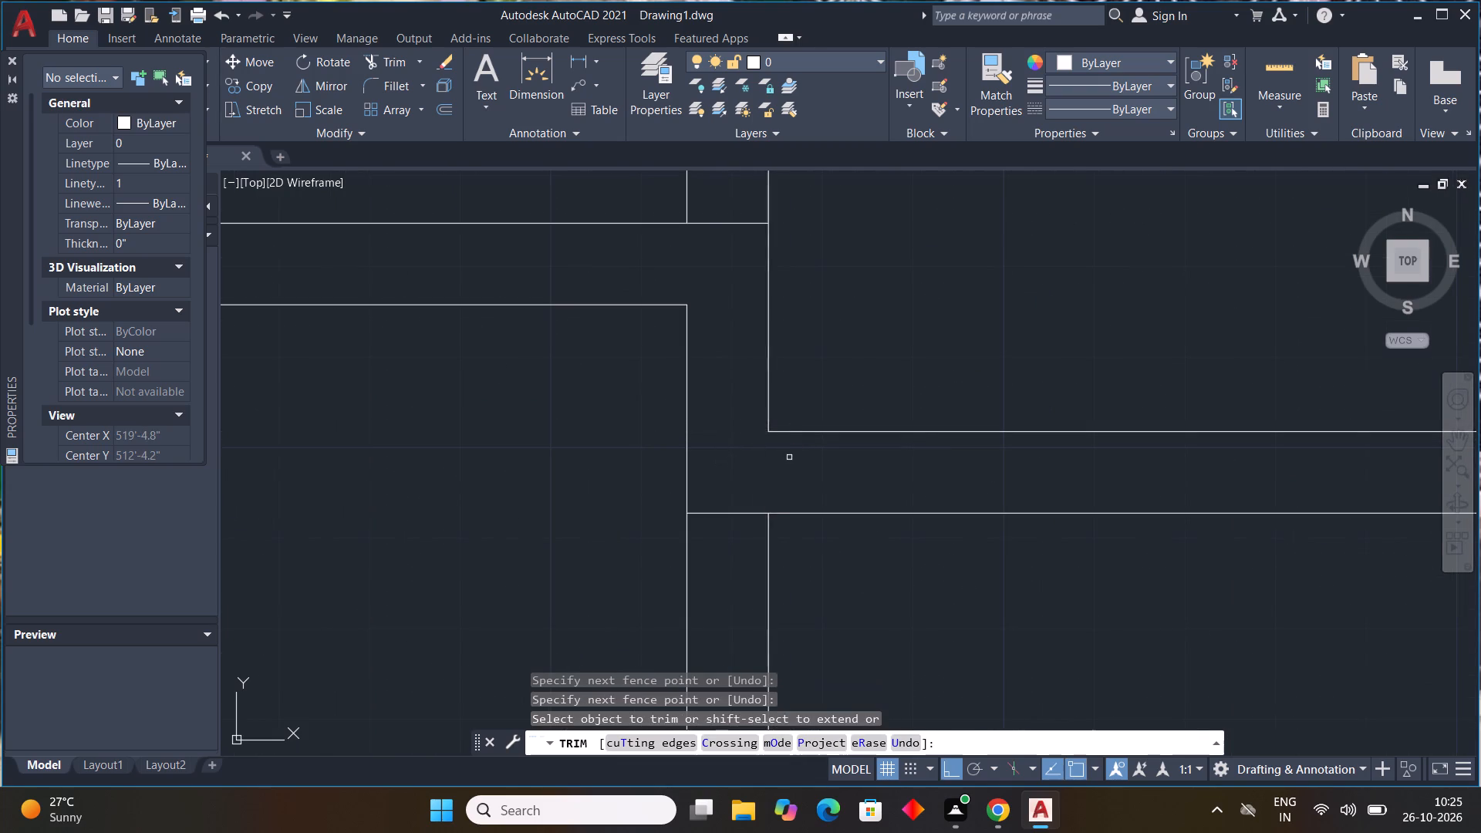
Trim the leftover piece of the inner left wall line crossing the upper-left room's new corner.
{"action": "scroll", "coordinate": [788, 457], "scroll_direction": "down", "scroll_amount": 2}
{"action": "scroll", "coordinate": [926, 496], "scroll_direction": "down", "scroll_amount": 1}
{"action": "middle_click_drag", "start_coordinate": [963, 524], "coordinate": [919, 432]}
{"action": "middle_click_drag", "start_coordinate": [907, 430], "coordinate": [879, 423]}
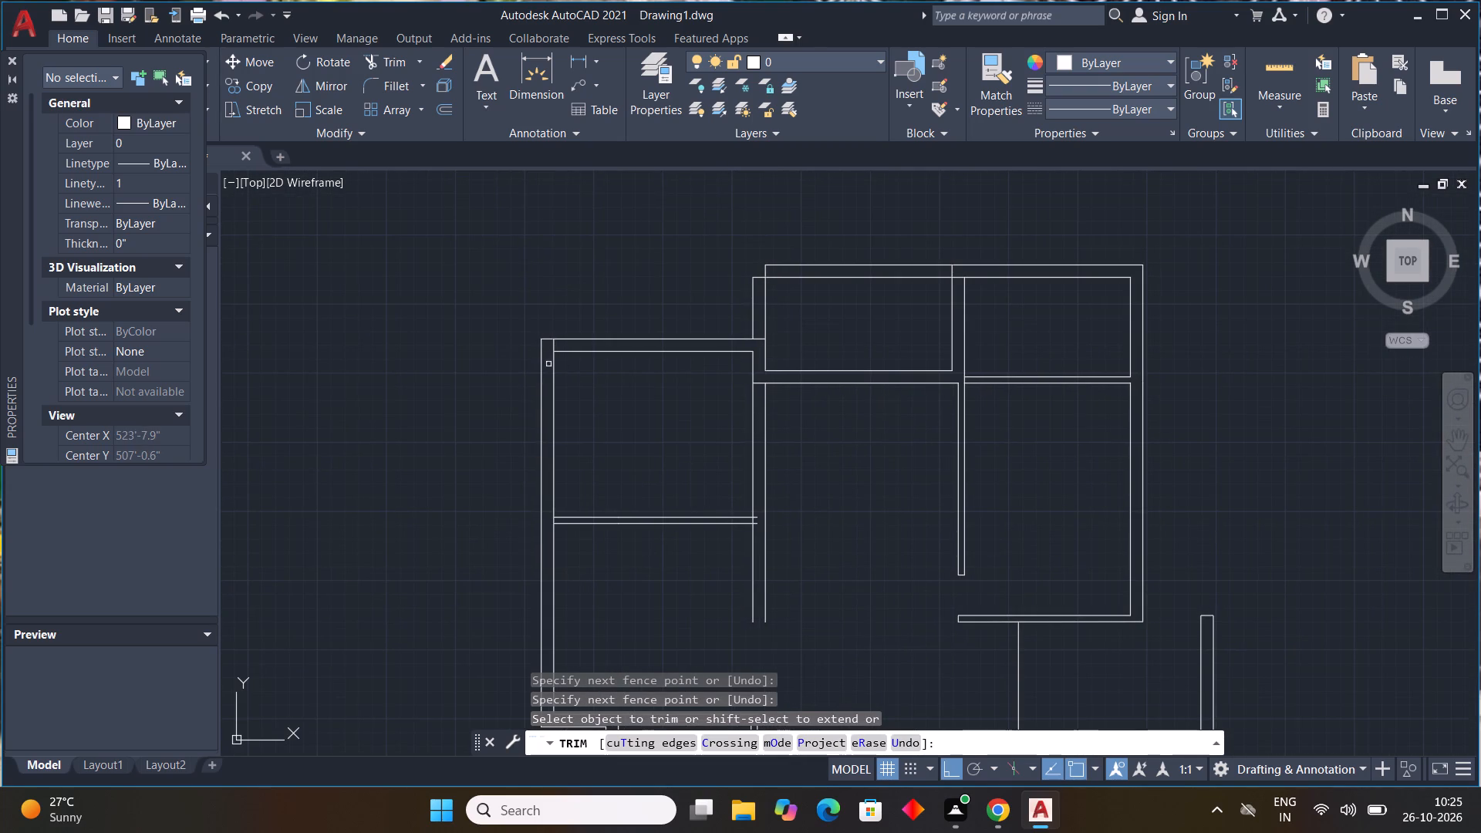
{"action": "left_click", "coordinate": [556, 343]}
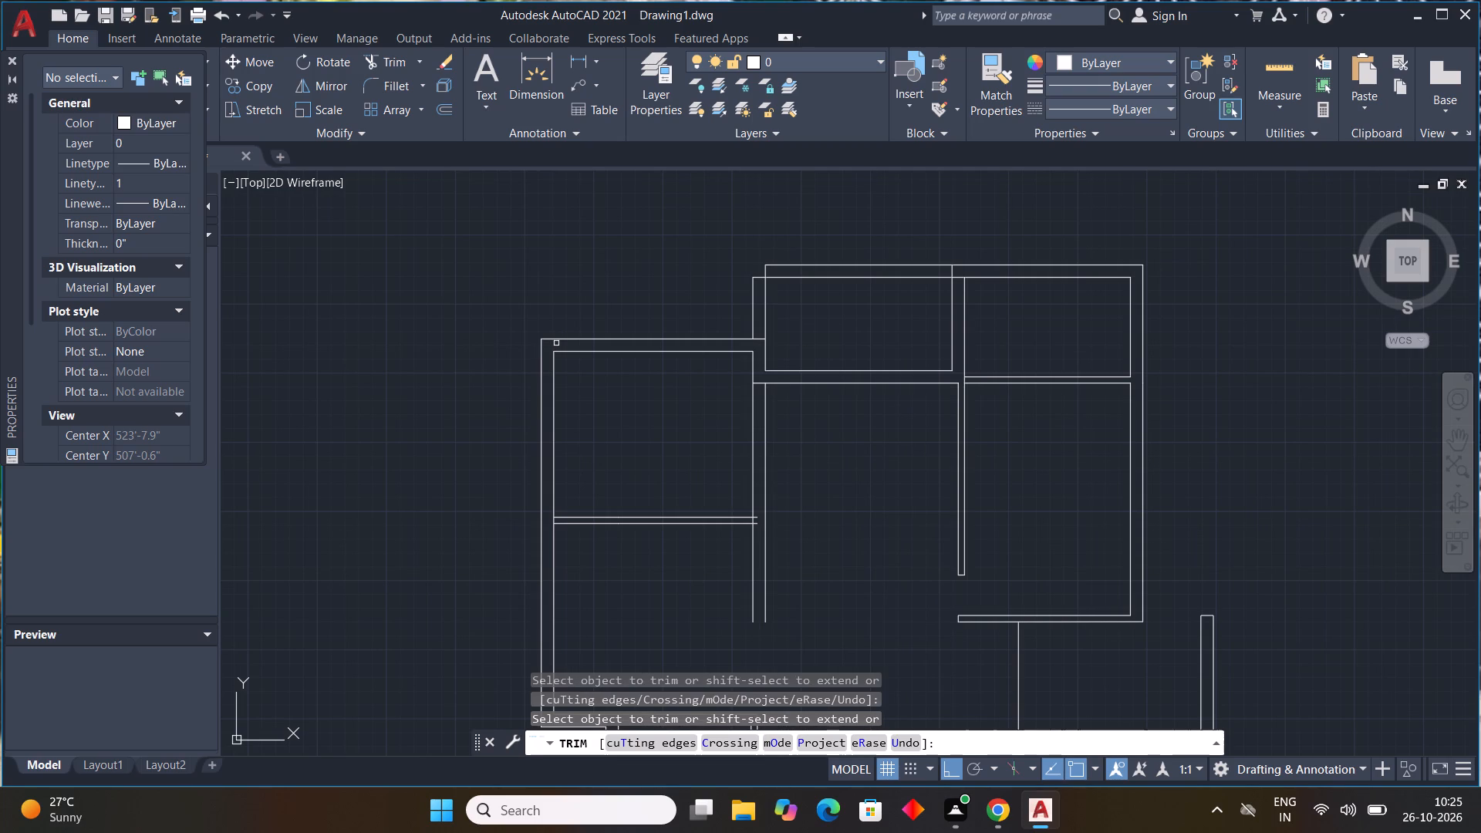
Trim the inner left wall line between the two lines of the left partition to open their junction.
{"action": "middle_click_drag", "start_coordinate": [654, 466], "coordinate": [642, 371]}
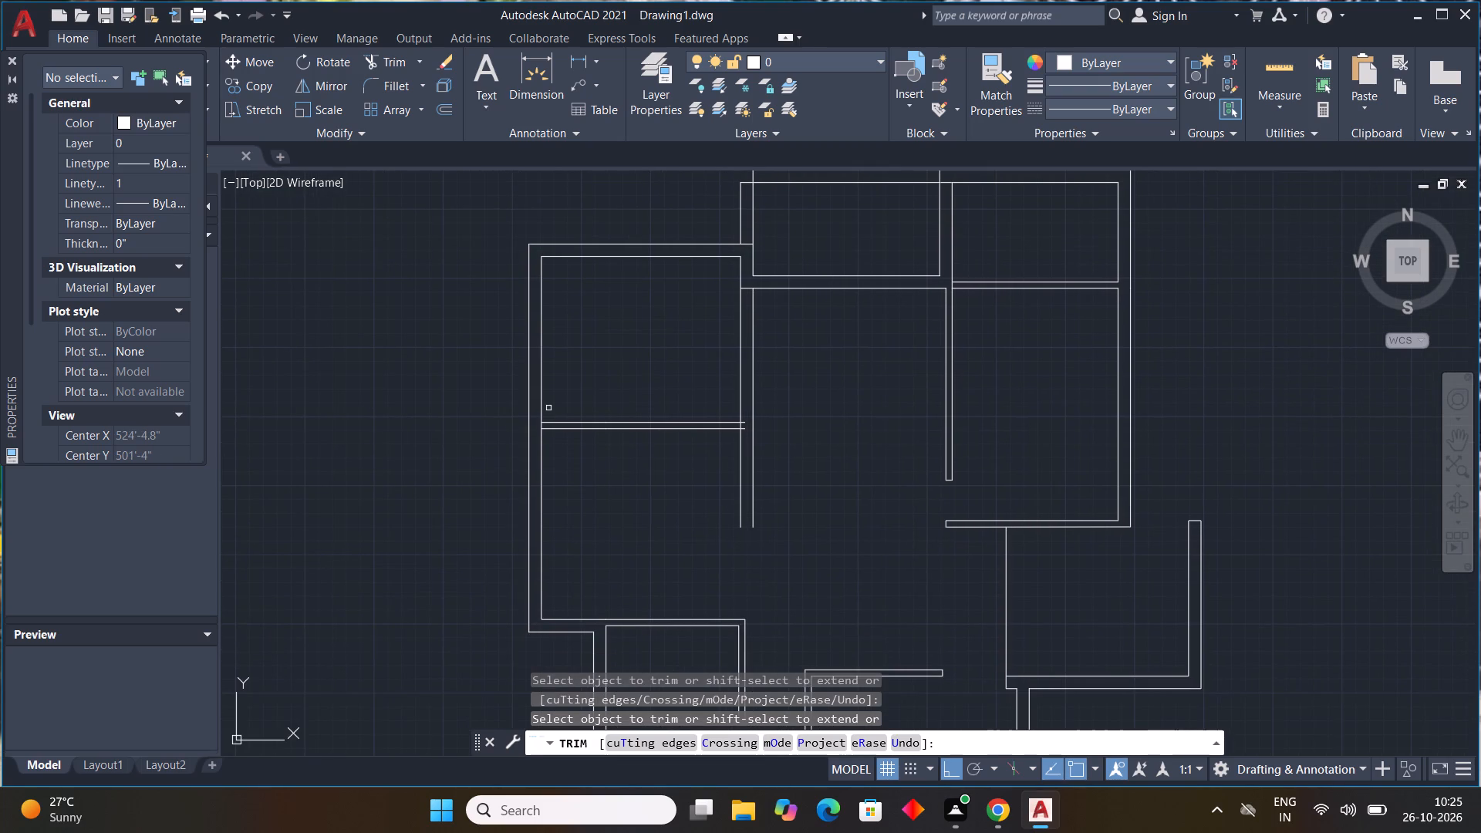
{"action": "scroll", "coordinate": [544, 435], "scroll_direction": "up", "scroll_amount": 4}
{"action": "left_click", "coordinate": [521, 376]}
{"action": "scroll", "coordinate": [856, 518], "scroll_direction": "down", "scroll_amount": 2}
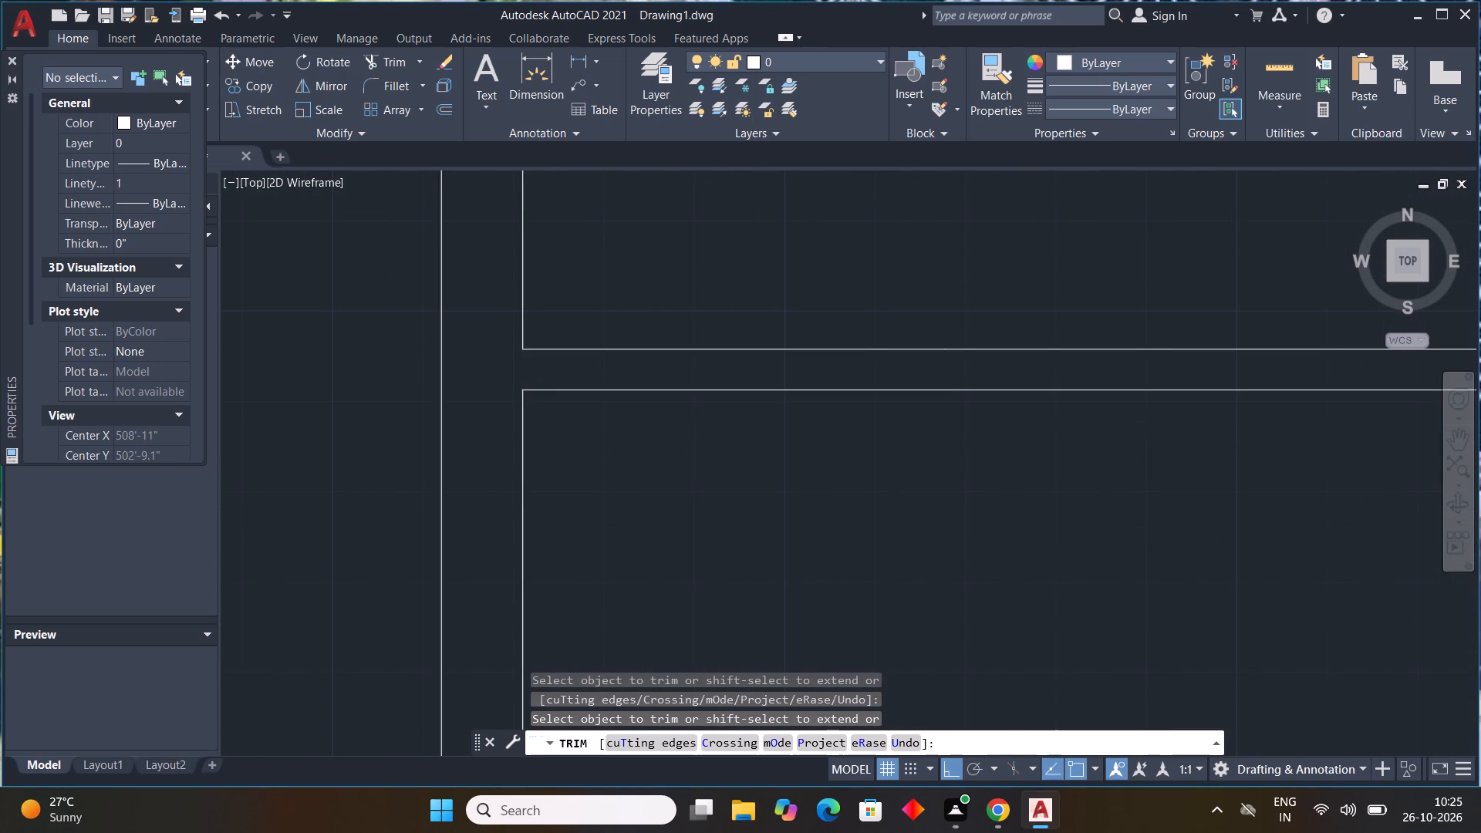
{"action": "scroll", "coordinate": [856, 518], "scroll_direction": "down", "scroll_amount": 2}
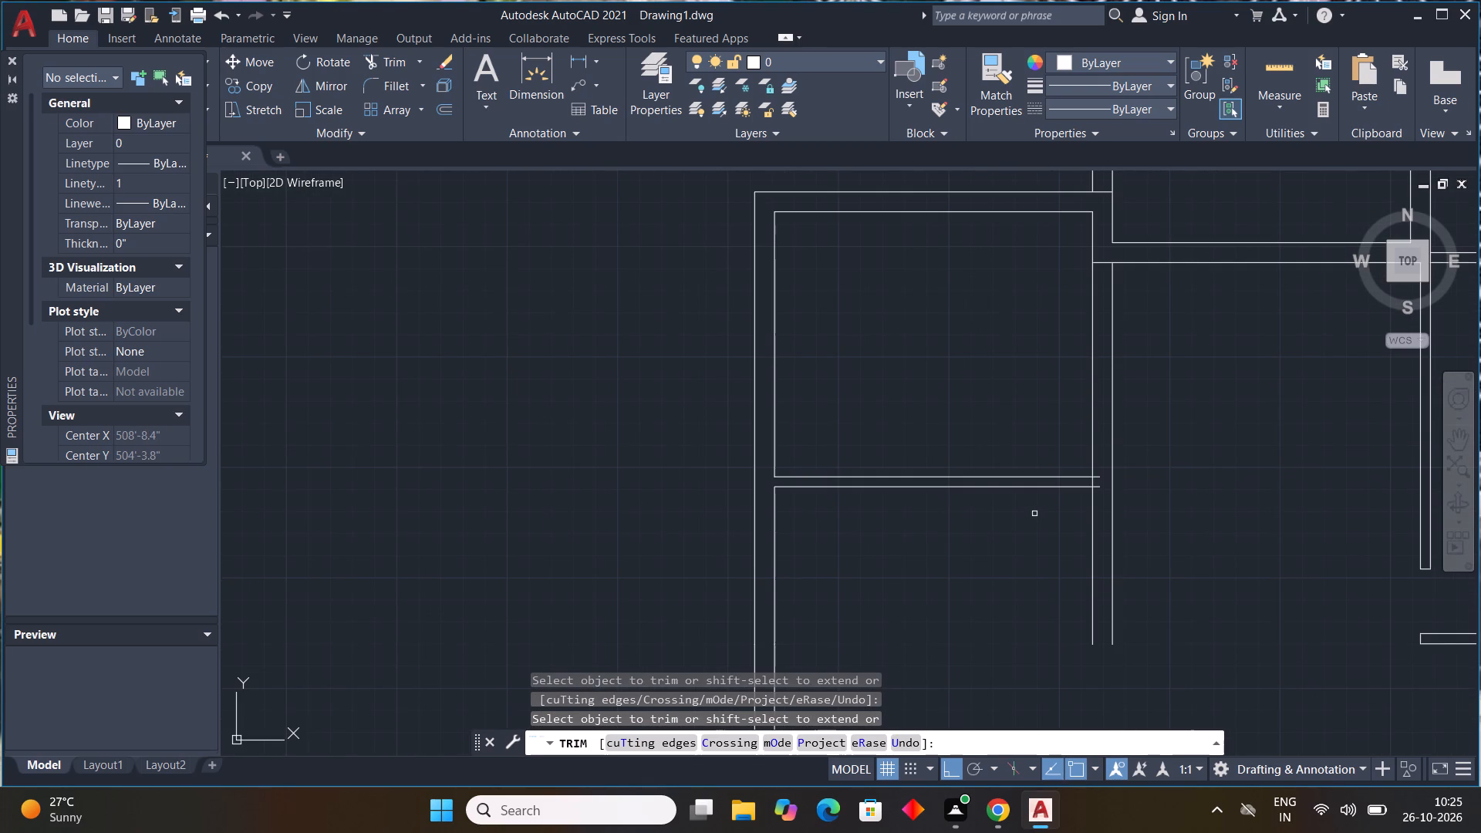
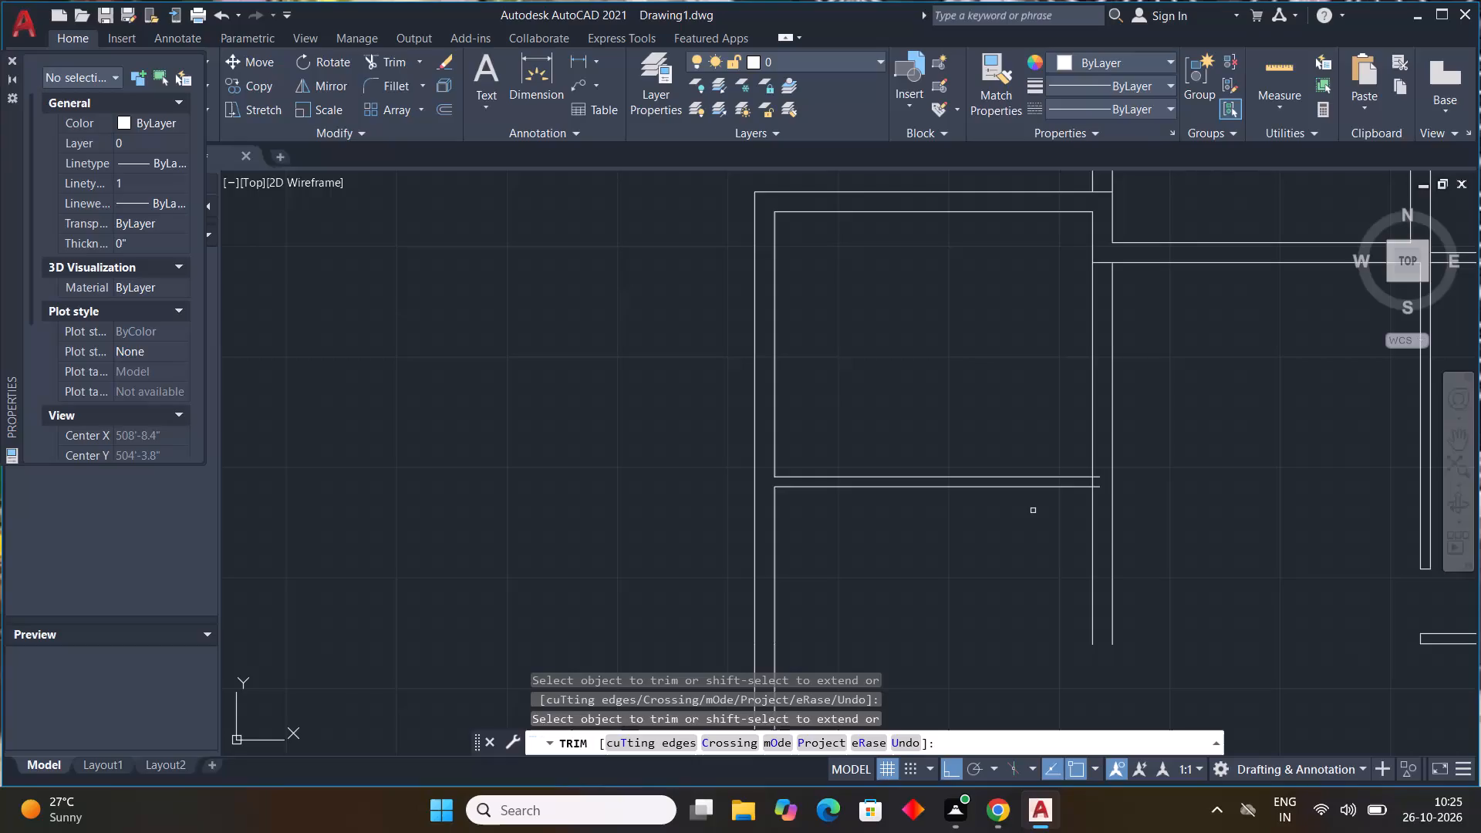
Trim the left partition's two line ends that project into the vertical wall beside the left rooms.
{"action": "left_click", "coordinate": [1098, 477]}
{"action": "left_click", "coordinate": [1098, 488]}
{"action": "scroll", "coordinate": [1250, 515], "scroll_direction": "down", "scroll_amount": 3}
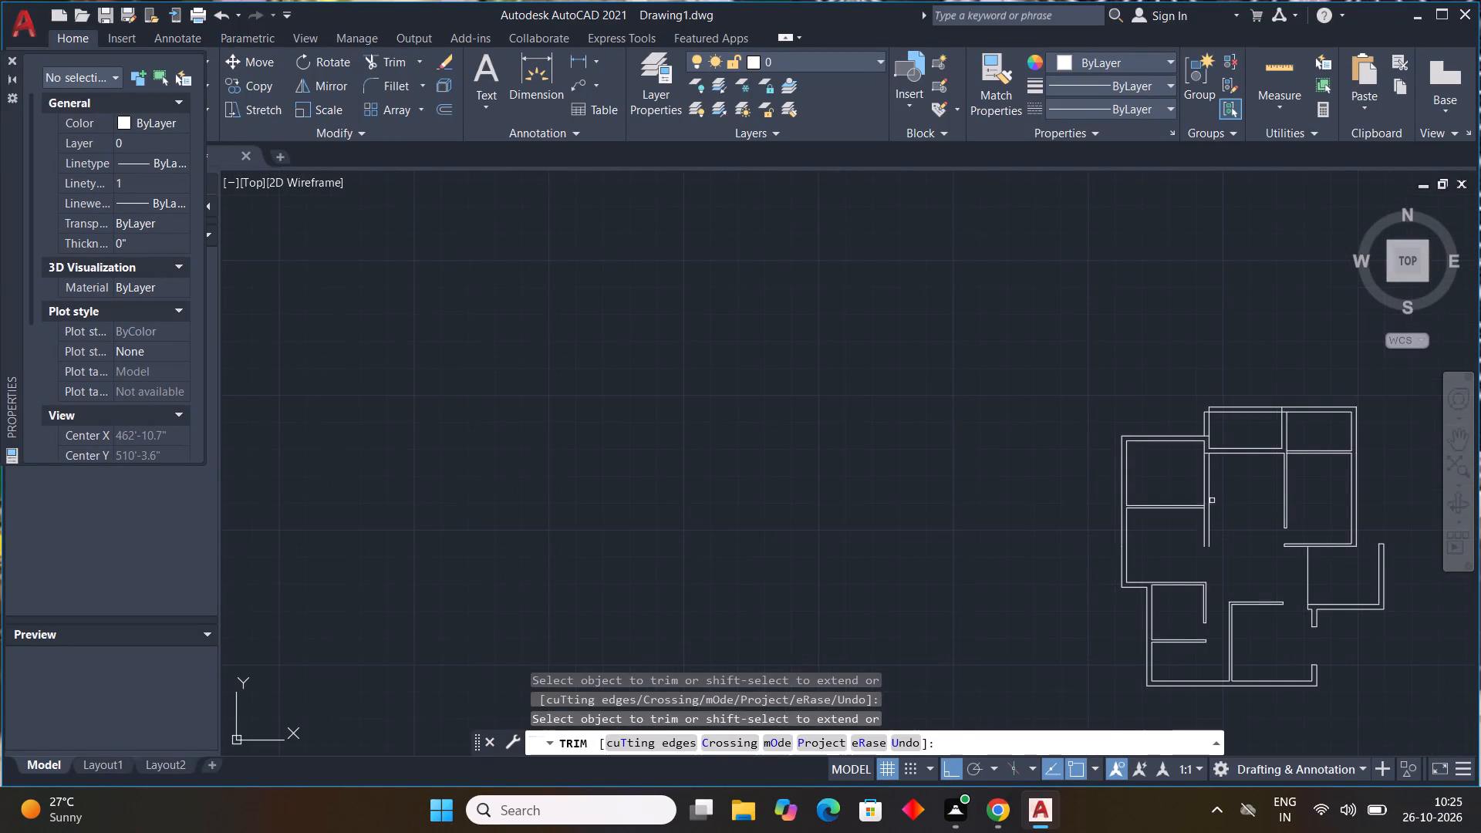
{"action": "middle_click_drag", "start_coordinate": [1219, 506], "coordinate": [1121, 478]}
{"action": "middle_click", "coordinate": [1115, 477]}
{"action": "middle_click", "coordinate": [1107, 474]}
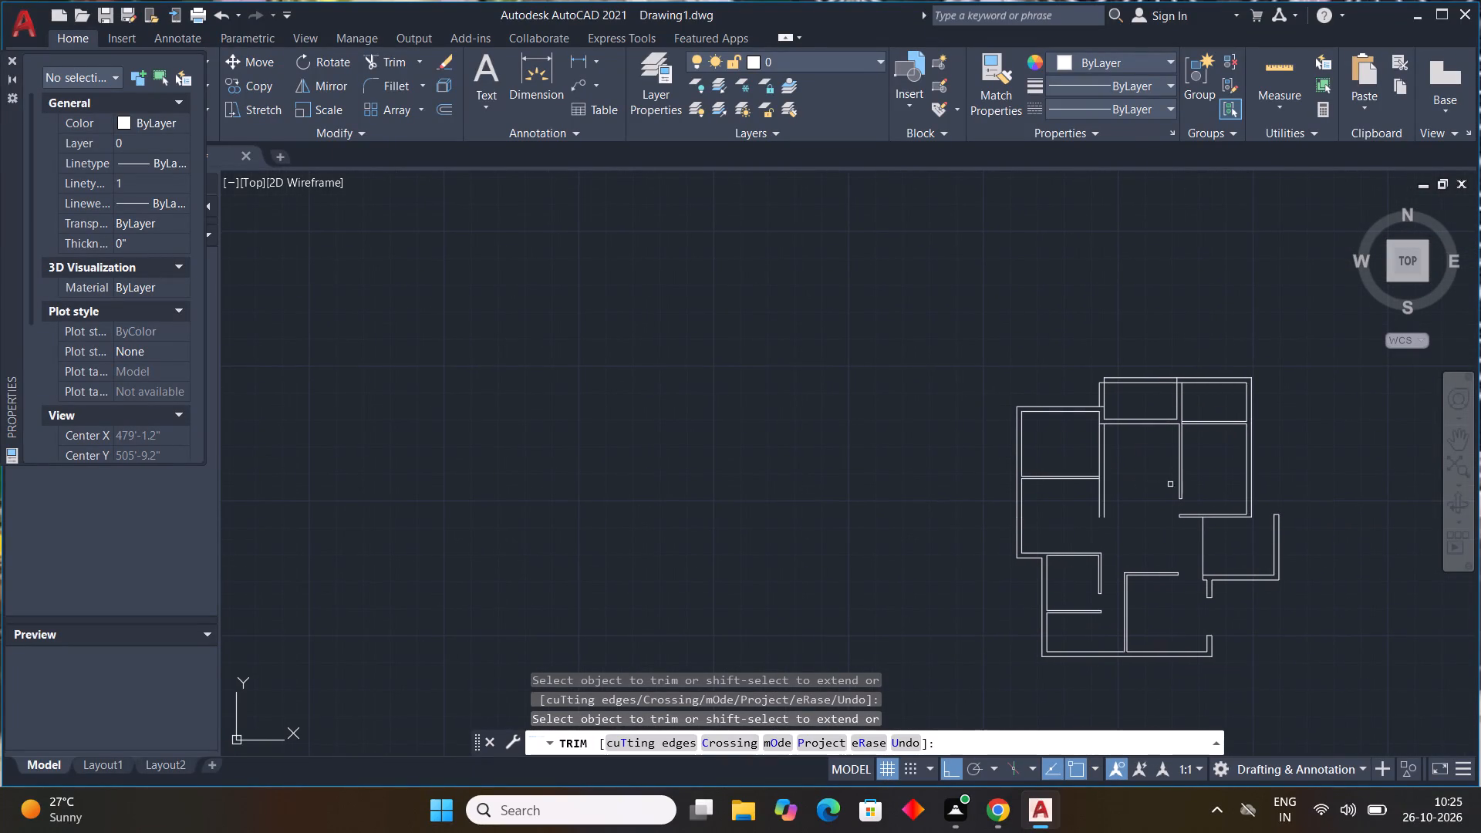
{"action": "key", "text": "Escape"}
Draw lines lengthening the open lower end of the vertical wall beside the left rooms by about 1'-7.5" and closing it off.
{"action": "middle_click_drag", "start_coordinate": [1114, 531], "coordinate": [971, 497]}
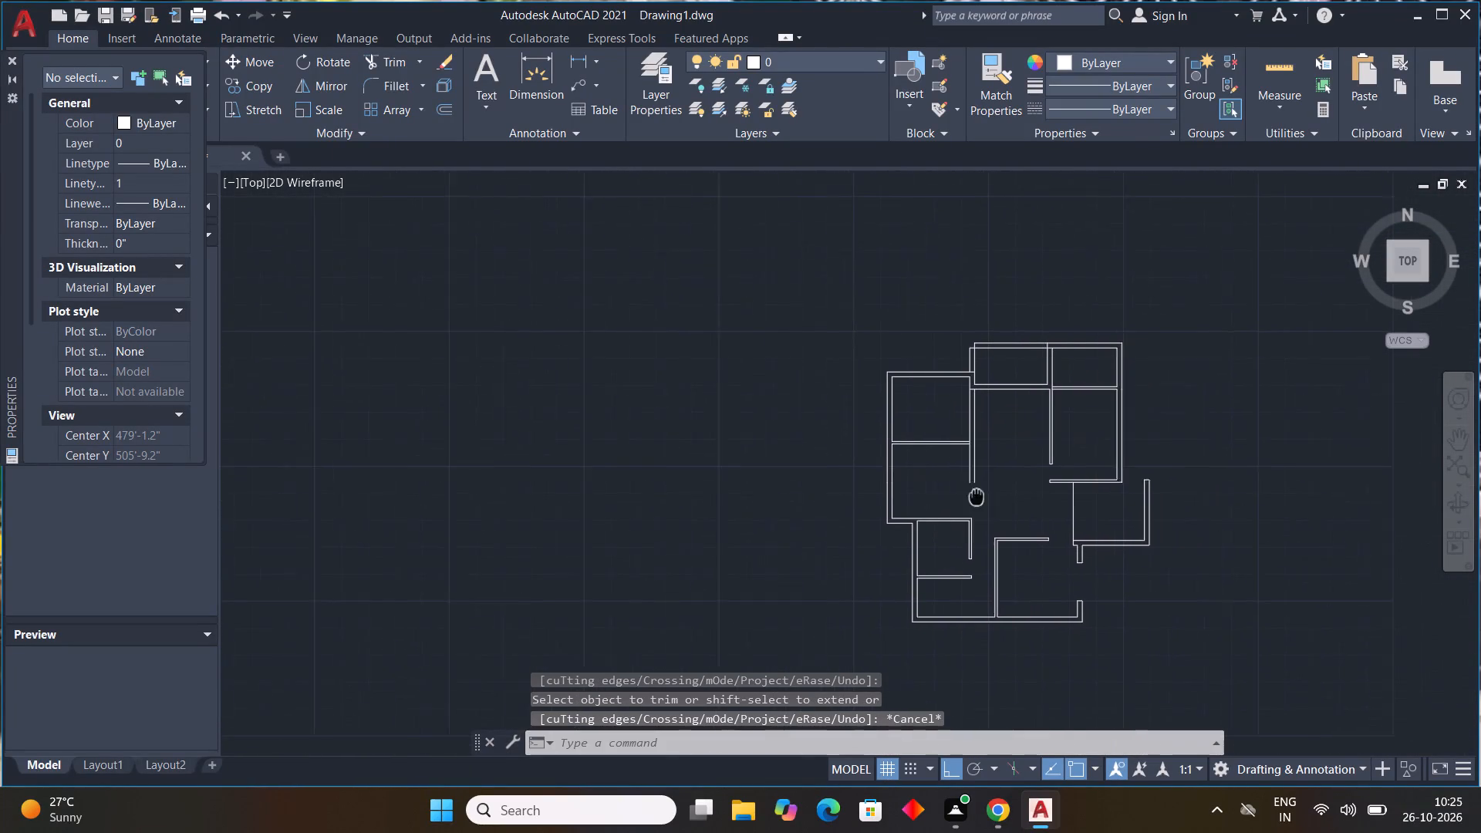
{"action": "middle_click_drag", "start_coordinate": [971, 497], "coordinate": [942, 497]}
{"action": "scroll", "coordinate": [973, 484], "scroll_direction": "up", "scroll_amount": 3}
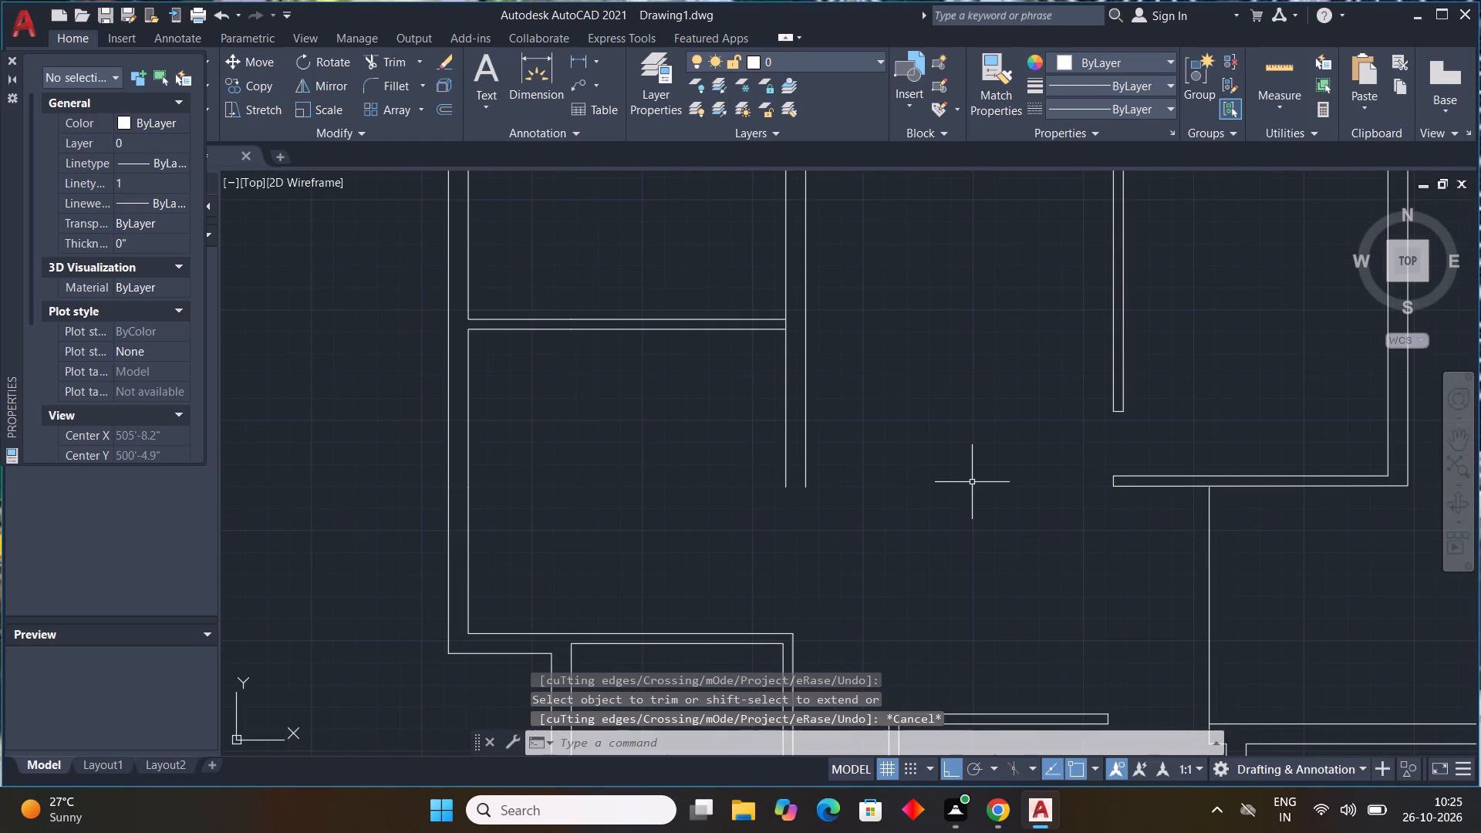
{"action": "type", "text": "l"}
{"action": "key", "text": "space"}
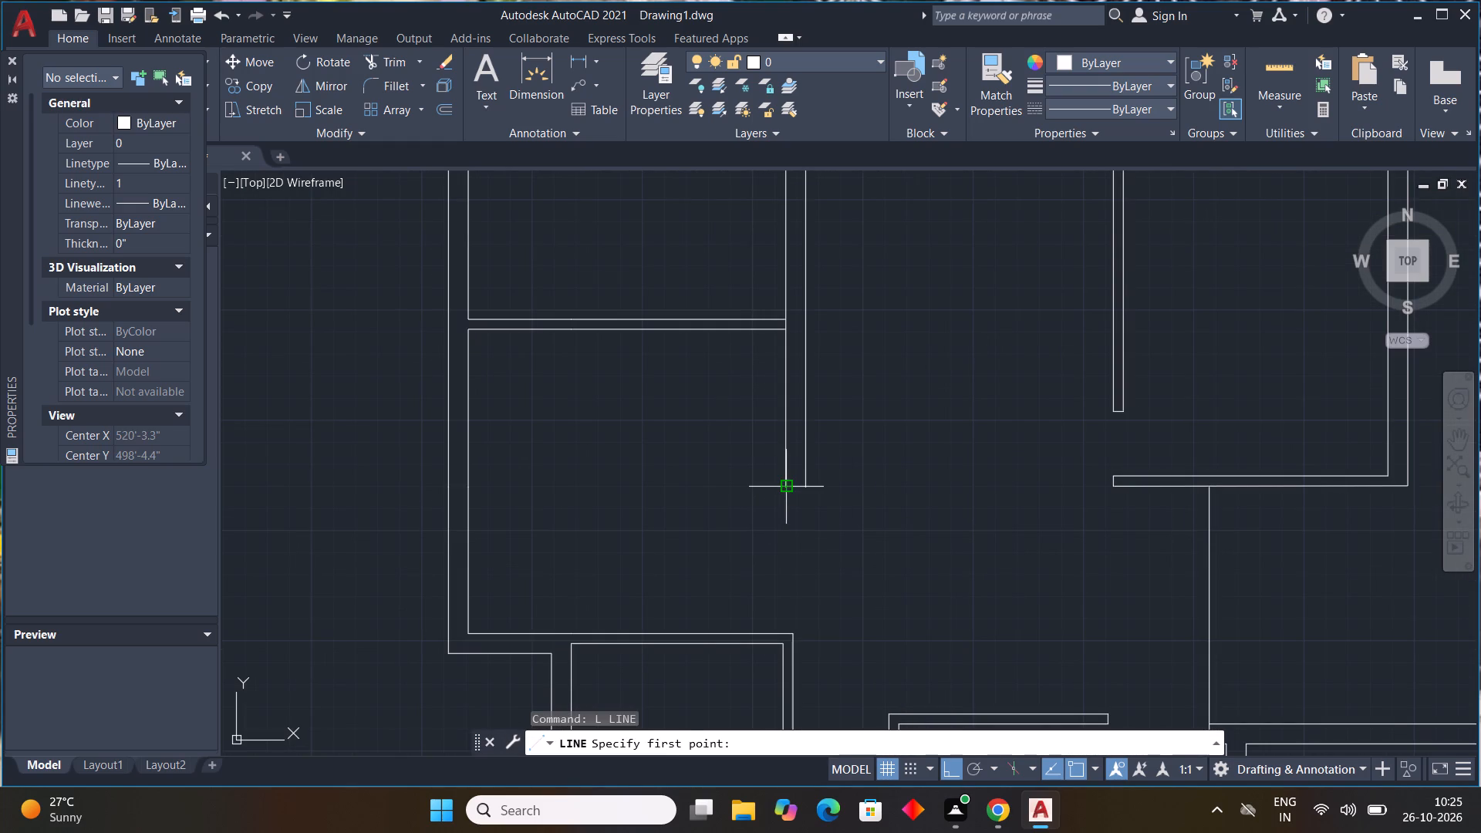
{"action": "left_click", "coordinate": [781, 489]}
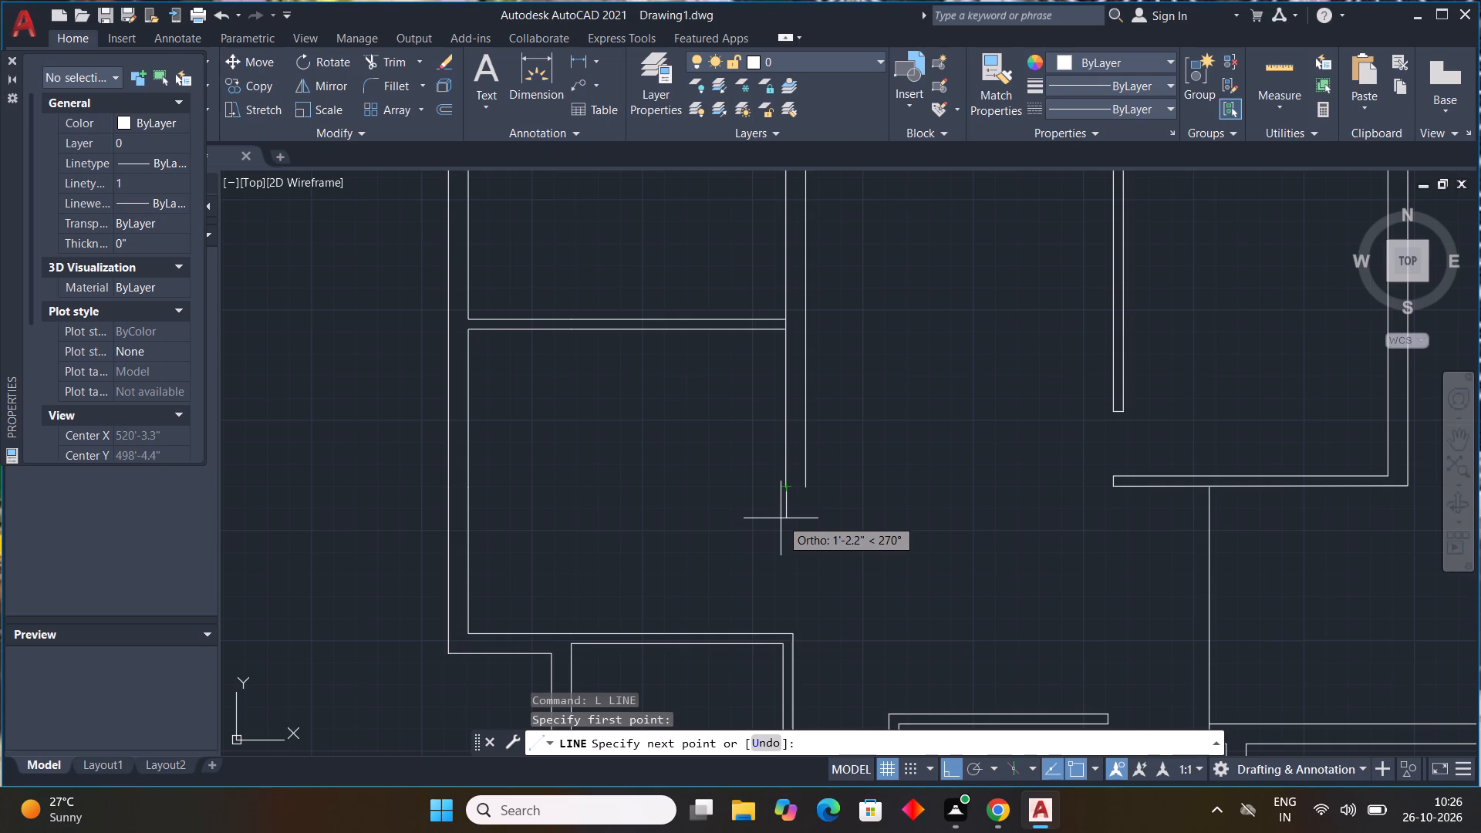
{"action": "scroll", "coordinate": [781, 527], "scroll_direction": "up", "scroll_amount": 2}
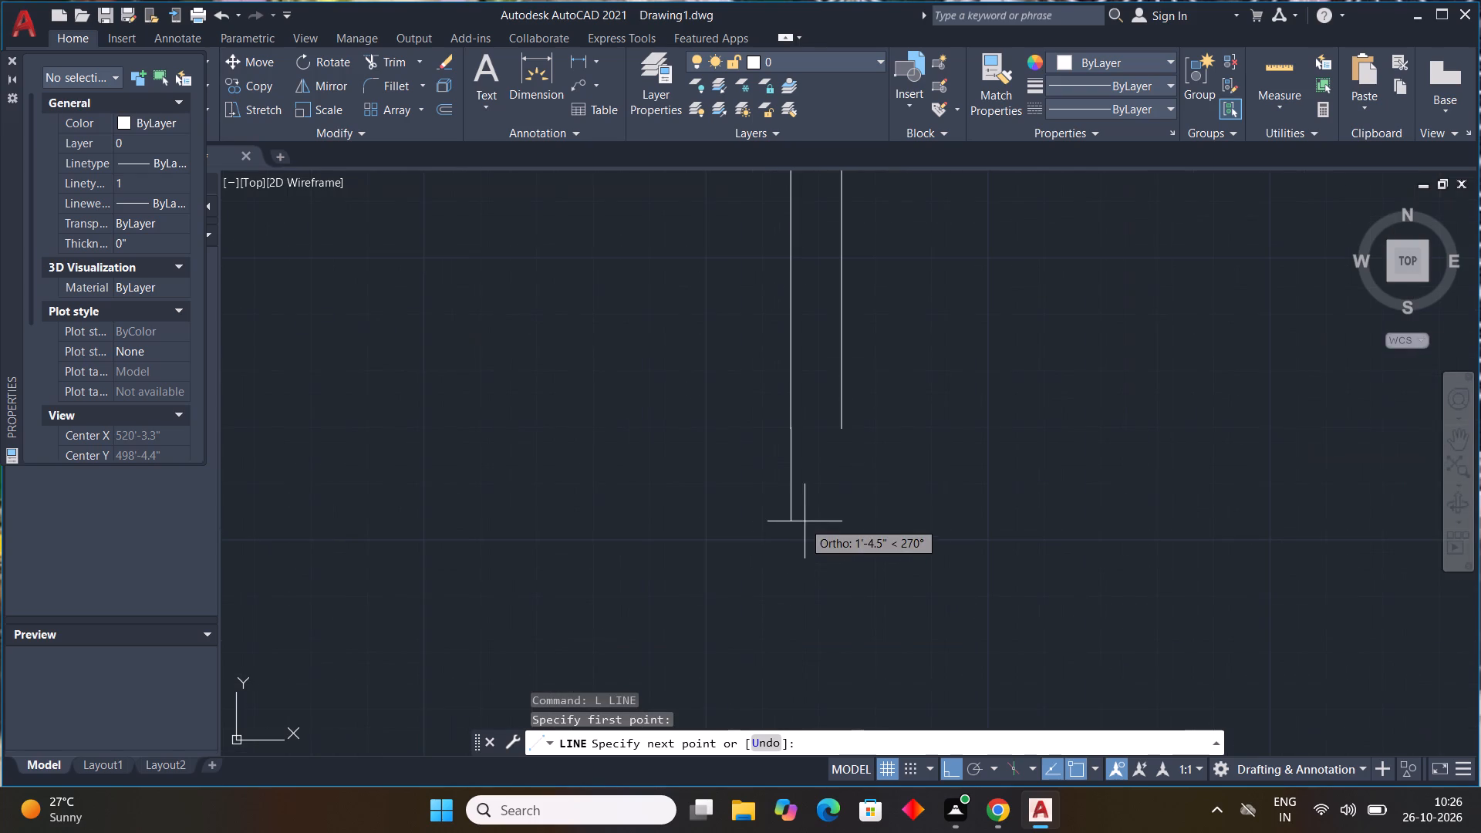
{"action": "scroll", "coordinate": [801, 527], "scroll_direction": "down", "scroll_amount": 2}
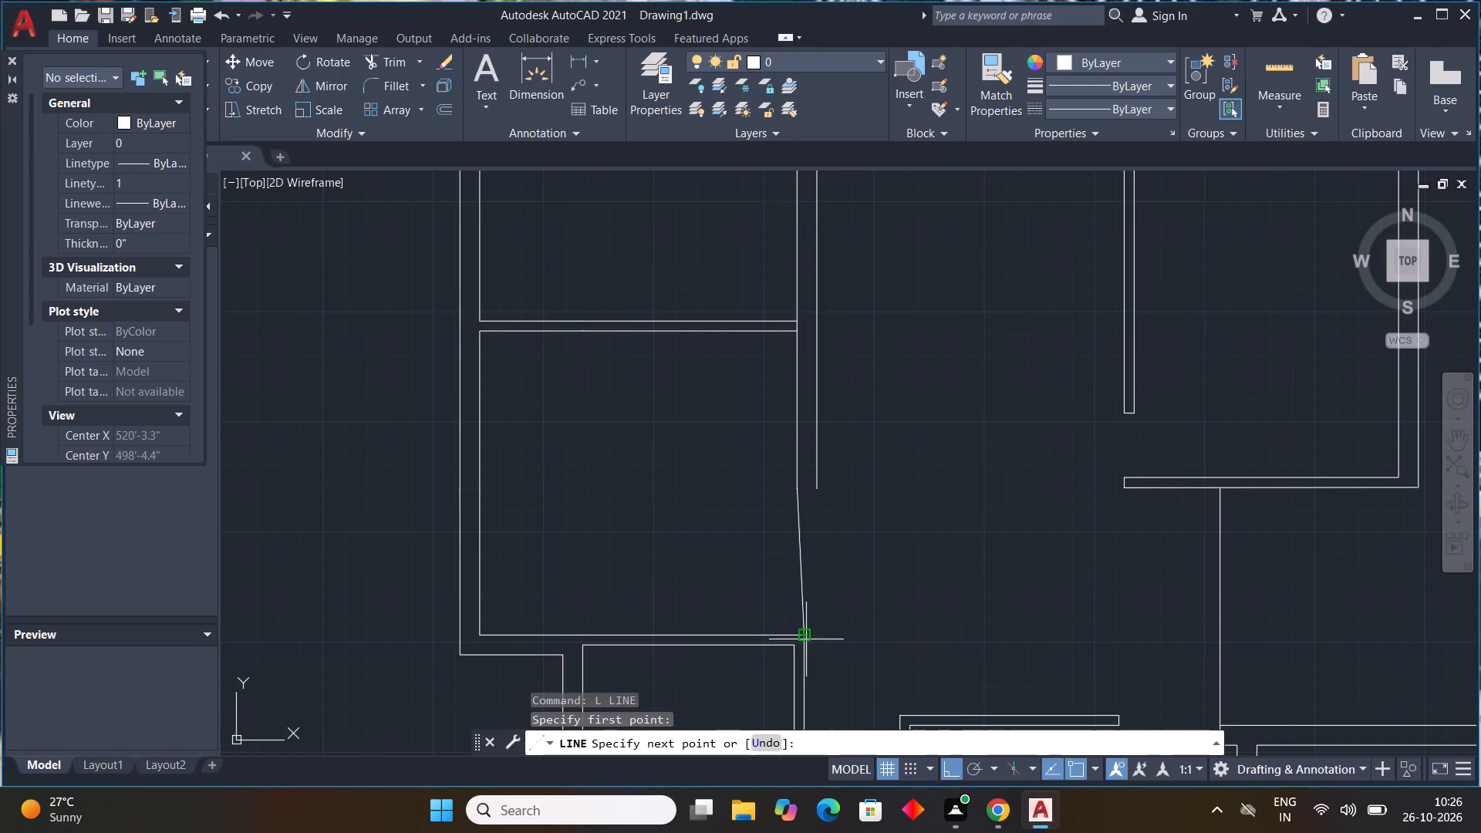
{"action": "left_click", "coordinate": [796, 531]}
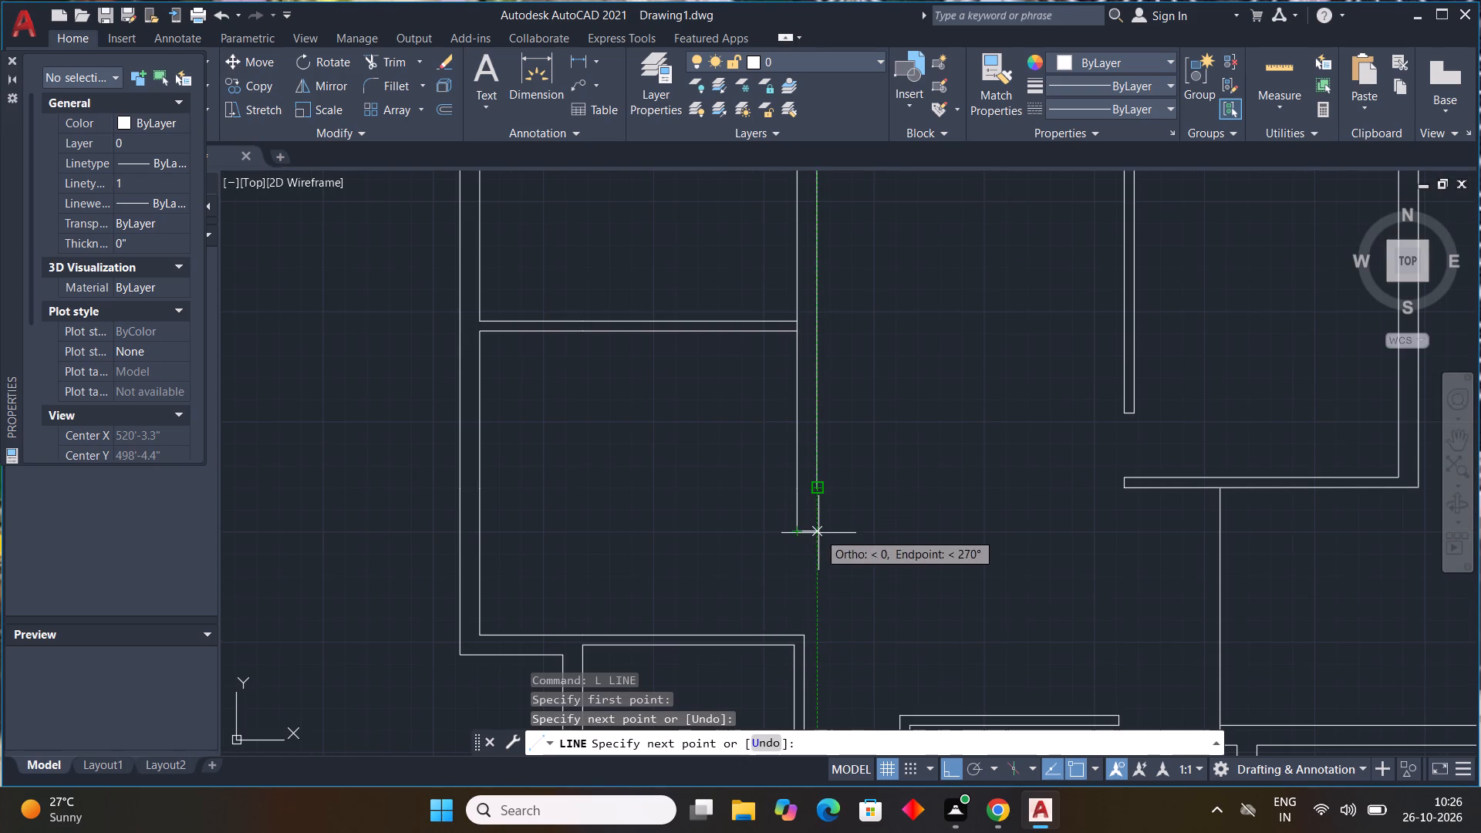
{"action": "left_click", "coordinate": [818, 535]}
{"action": "left_click", "coordinate": [815, 491]}
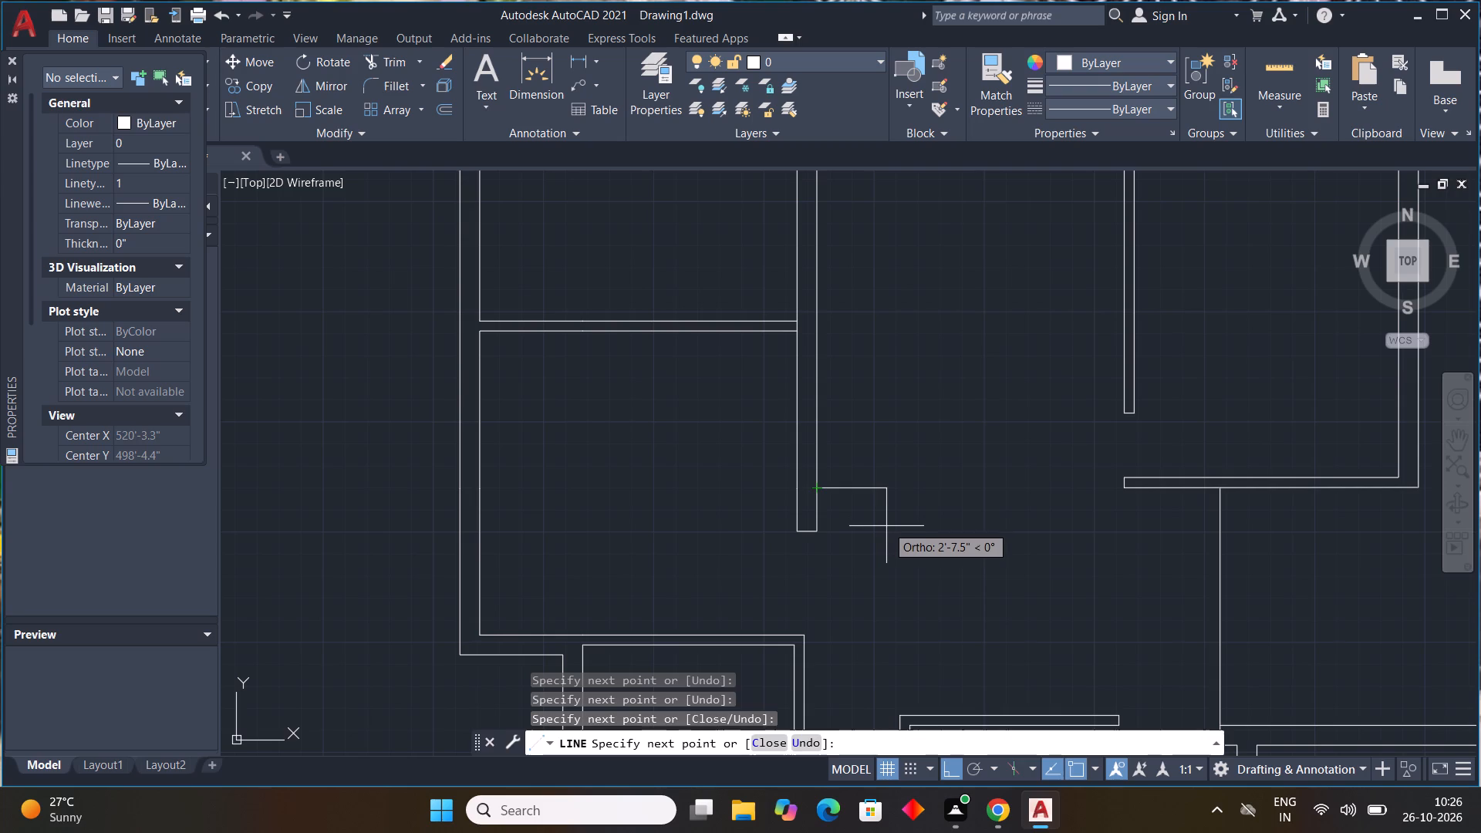
{"action": "key", "text": "Escape"}
{"action": "key", "text": "Escape"}
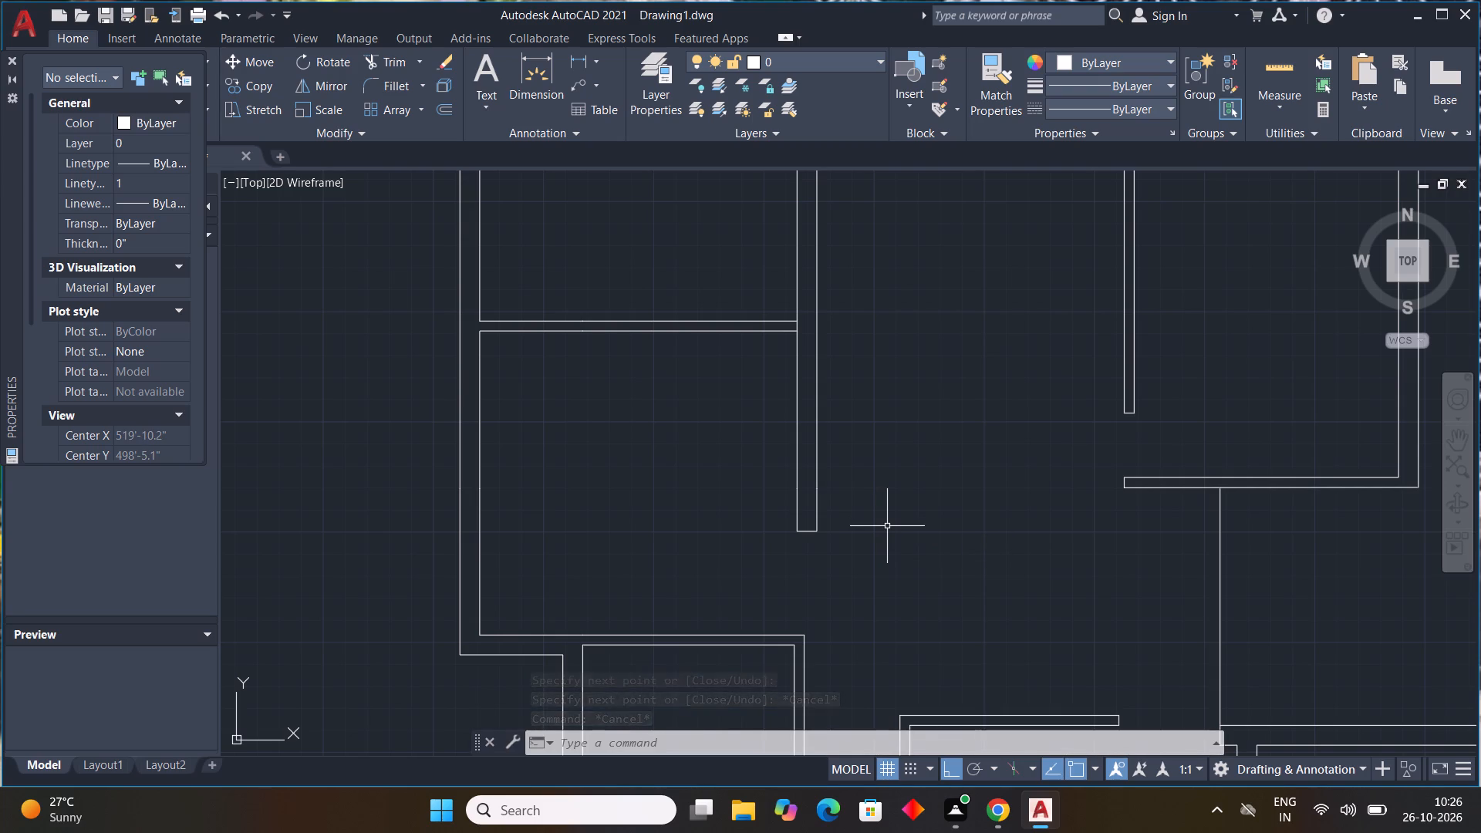
Delete the right face line of the vertical wall beside the left rooms, including its added lower segment.
{"action": "scroll", "coordinate": [891, 441], "scroll_direction": "down", "scroll_amount": 2}
{"action": "middle_click_drag", "start_coordinate": [891, 452], "coordinate": [803, 518]}
{"action": "key", "text": "Escape"}
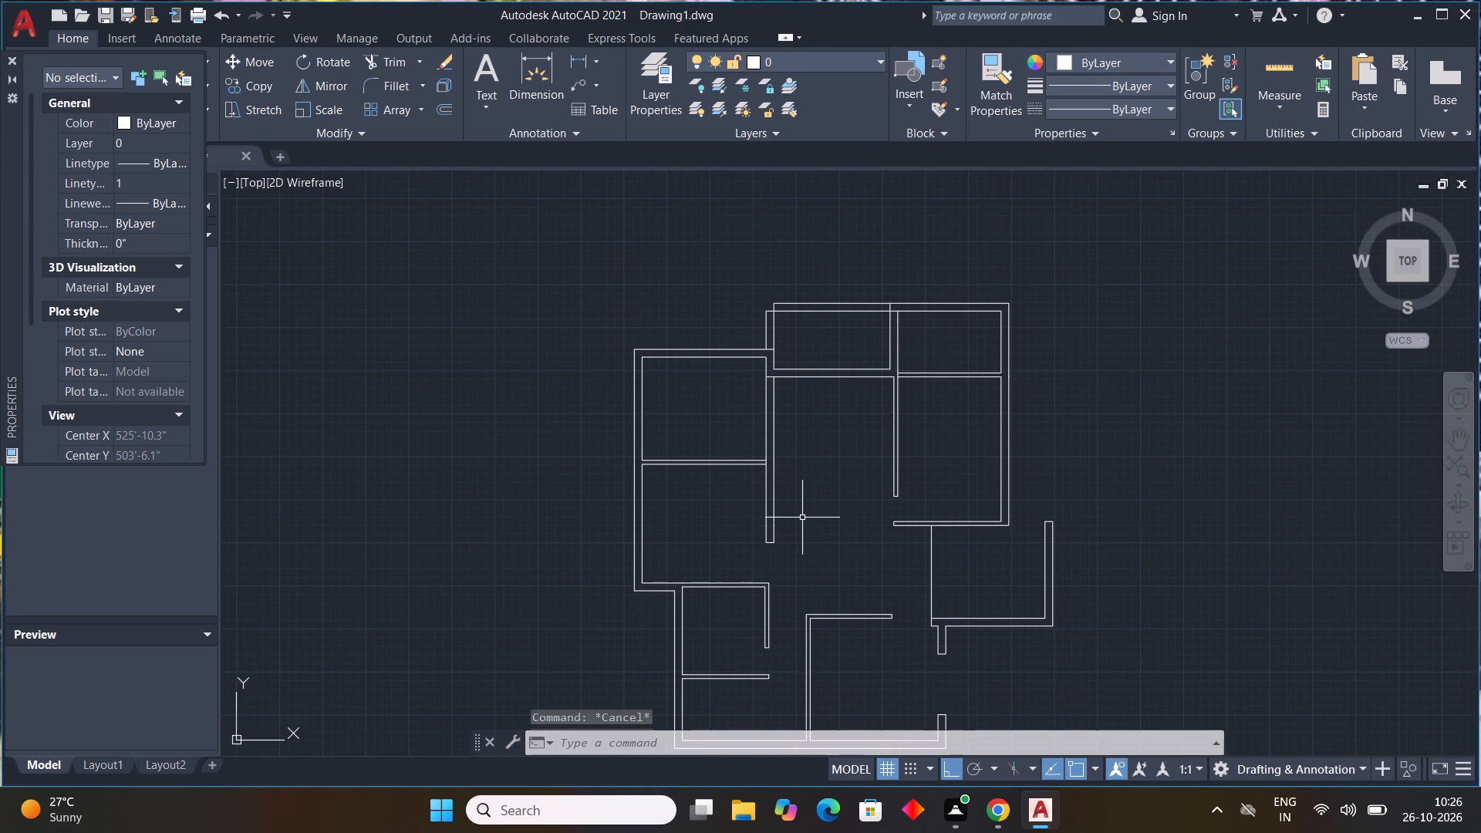
{"action": "key", "text": "Escape"}
{"action": "left_click", "coordinate": [774, 457]}
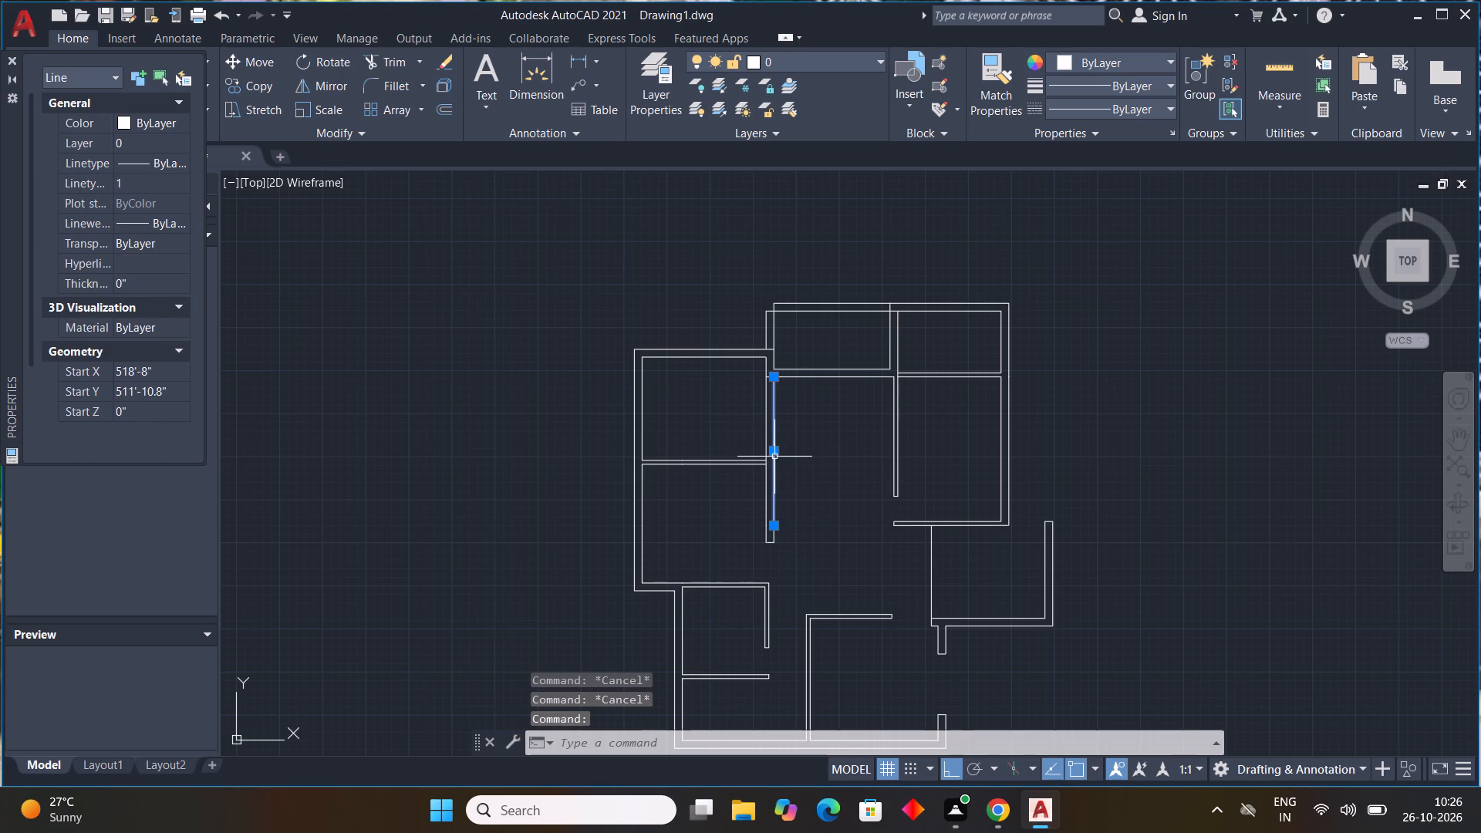
{"action": "scroll", "coordinate": [766, 558], "scroll_direction": "up", "scroll_amount": 2}
{"action": "left_click", "coordinate": [778, 517]}
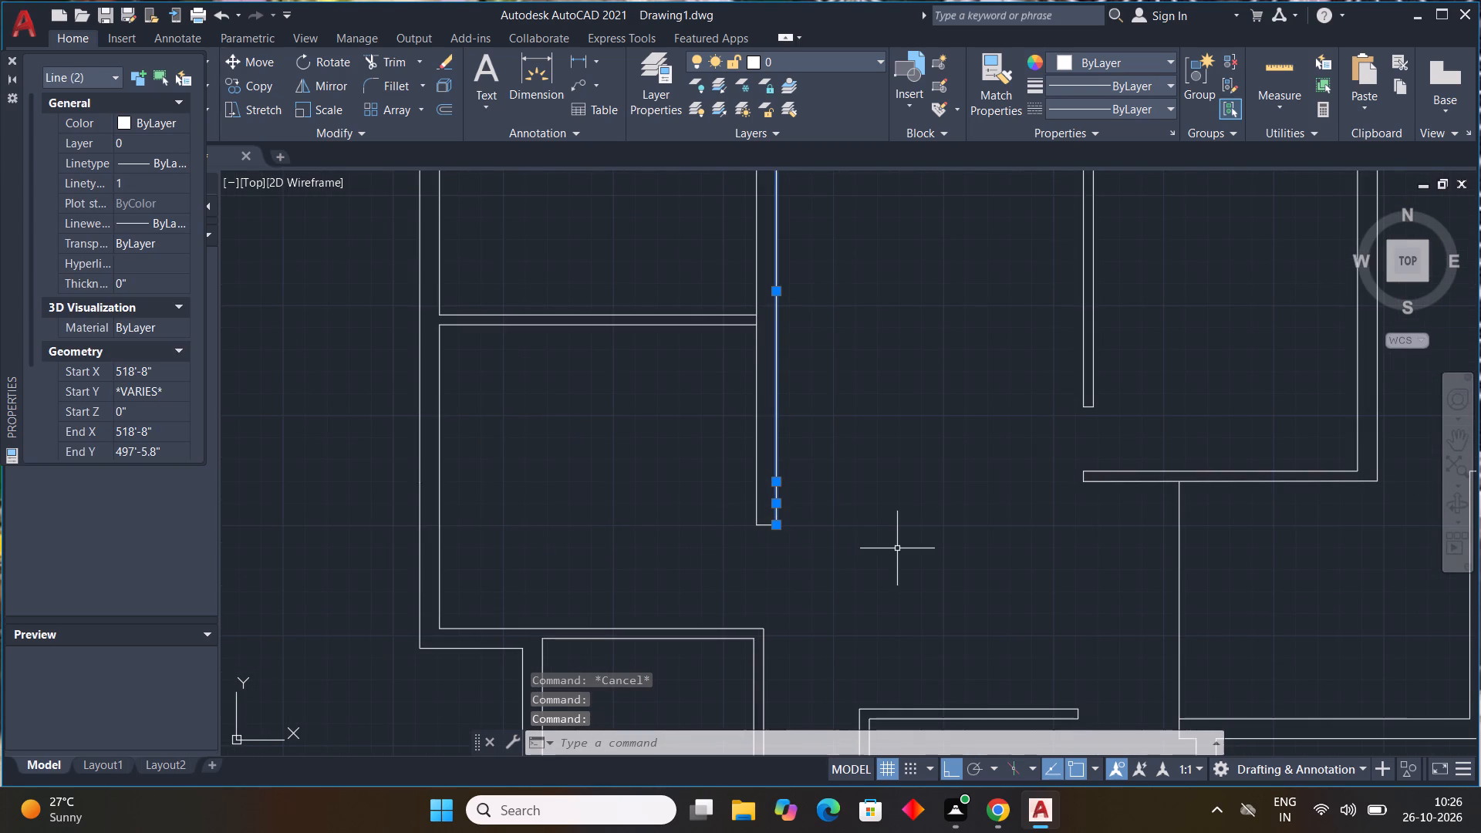
{"action": "key", "text": "Delete"}
Offset the left face line of the vertical wall beside the left rooms 4.5" toward the central room.
{"action": "type", "text": "off"}
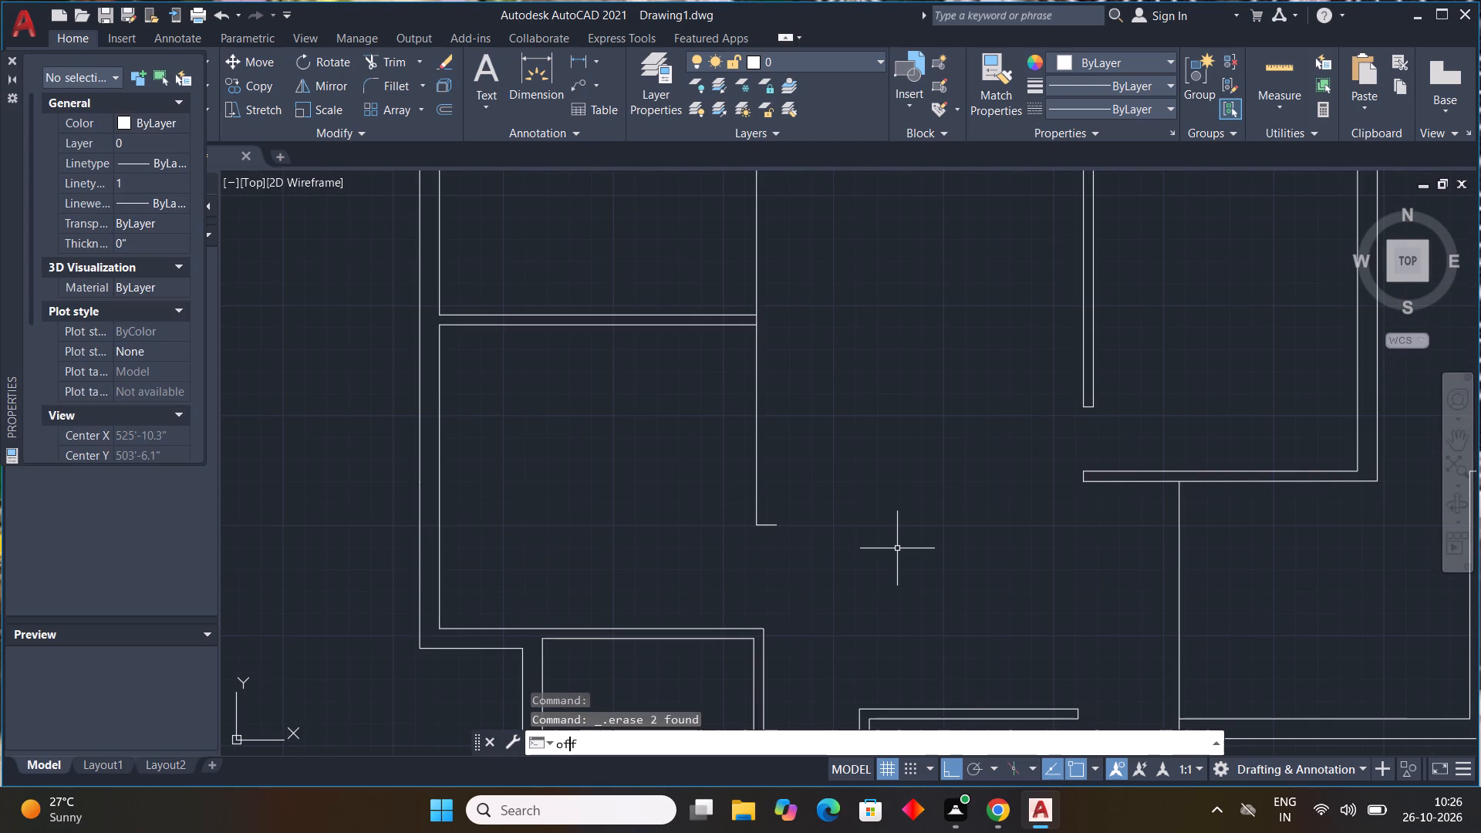
{"action": "key", "text": "space"}
{"action": "type", "text": "4.5\""}
{"action": "key", "text": "Return"}
{"action": "middle_click_drag", "start_coordinate": [781, 315], "coordinate": [723, 456]}
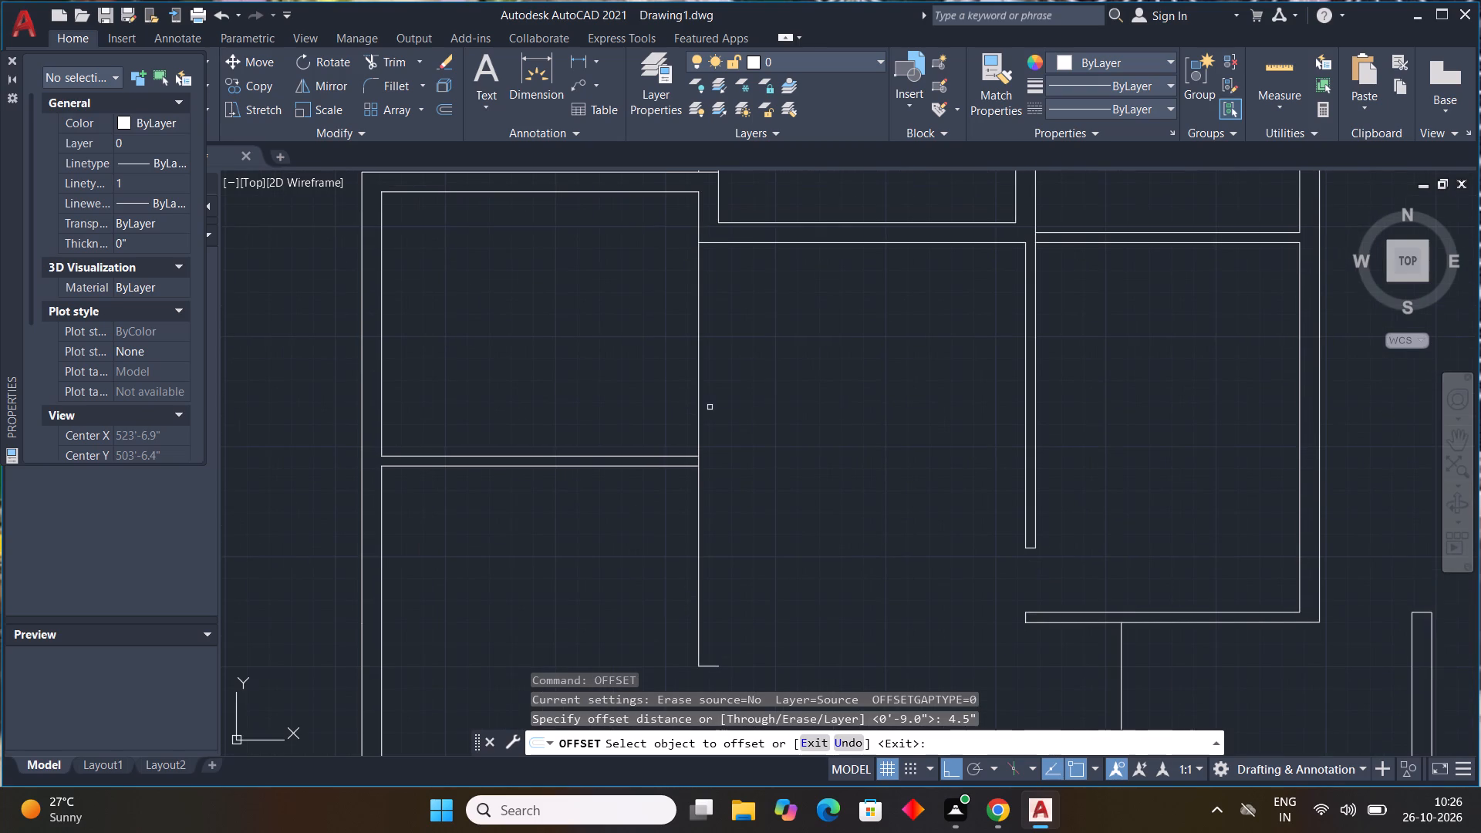
{"action": "left_click", "coordinate": [700, 393]}
{"action": "left_click", "coordinate": [737, 398]}
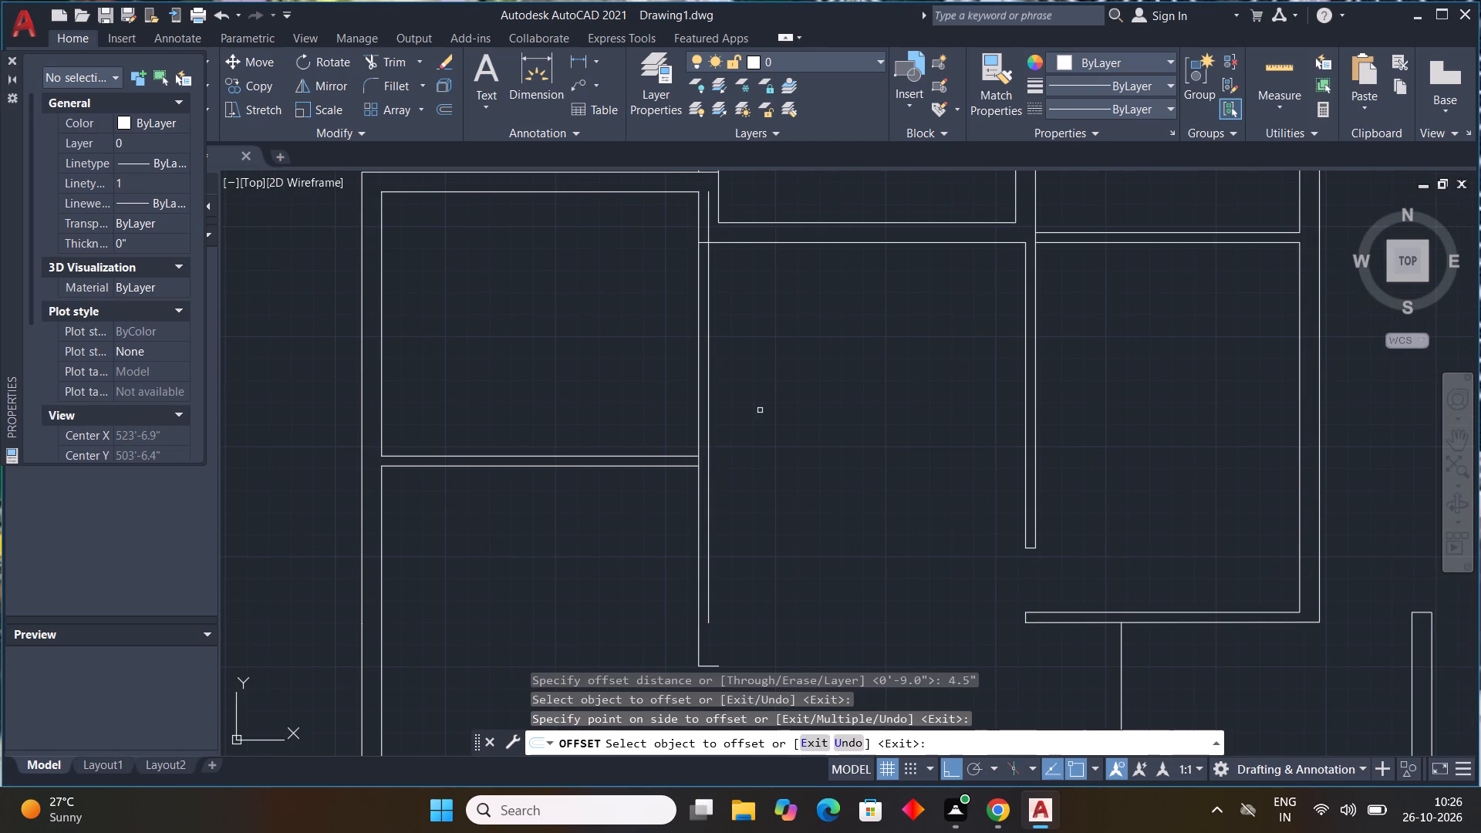
{"action": "key", "text": "Escape"}
{"action": "key", "text": "Escape"}
Extend the lower end of the new offset line down to the vertical wall's end line.
{"action": "middle_click_drag", "start_coordinate": [767, 413], "coordinate": [747, 302]}
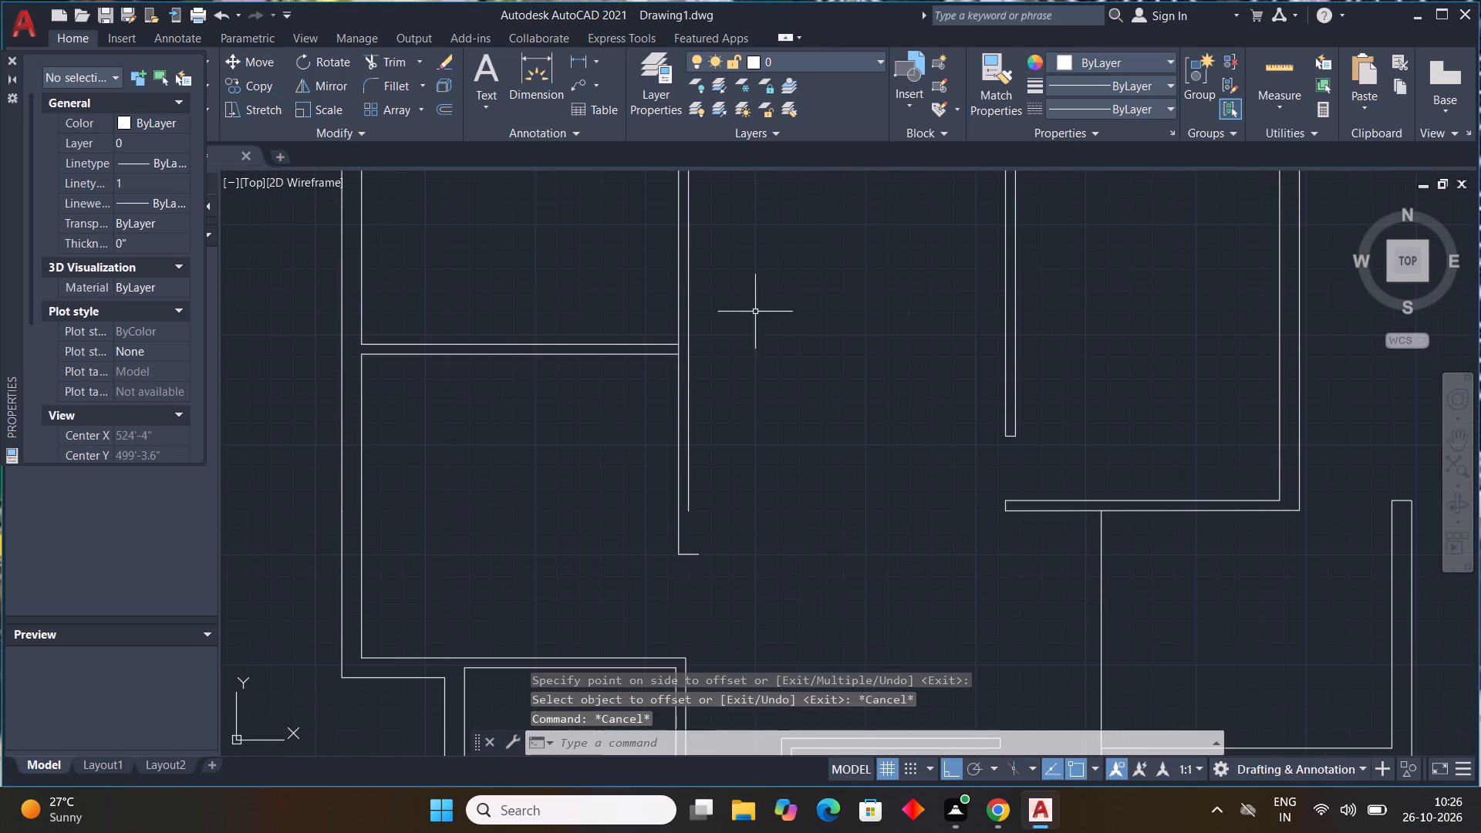
{"action": "key", "text": "Escape"}
{"action": "key", "text": "Escape"}
{"action": "key", "text": "e"}
{"action": "key", "text": "x"}
{"action": "key", "text": "space"}
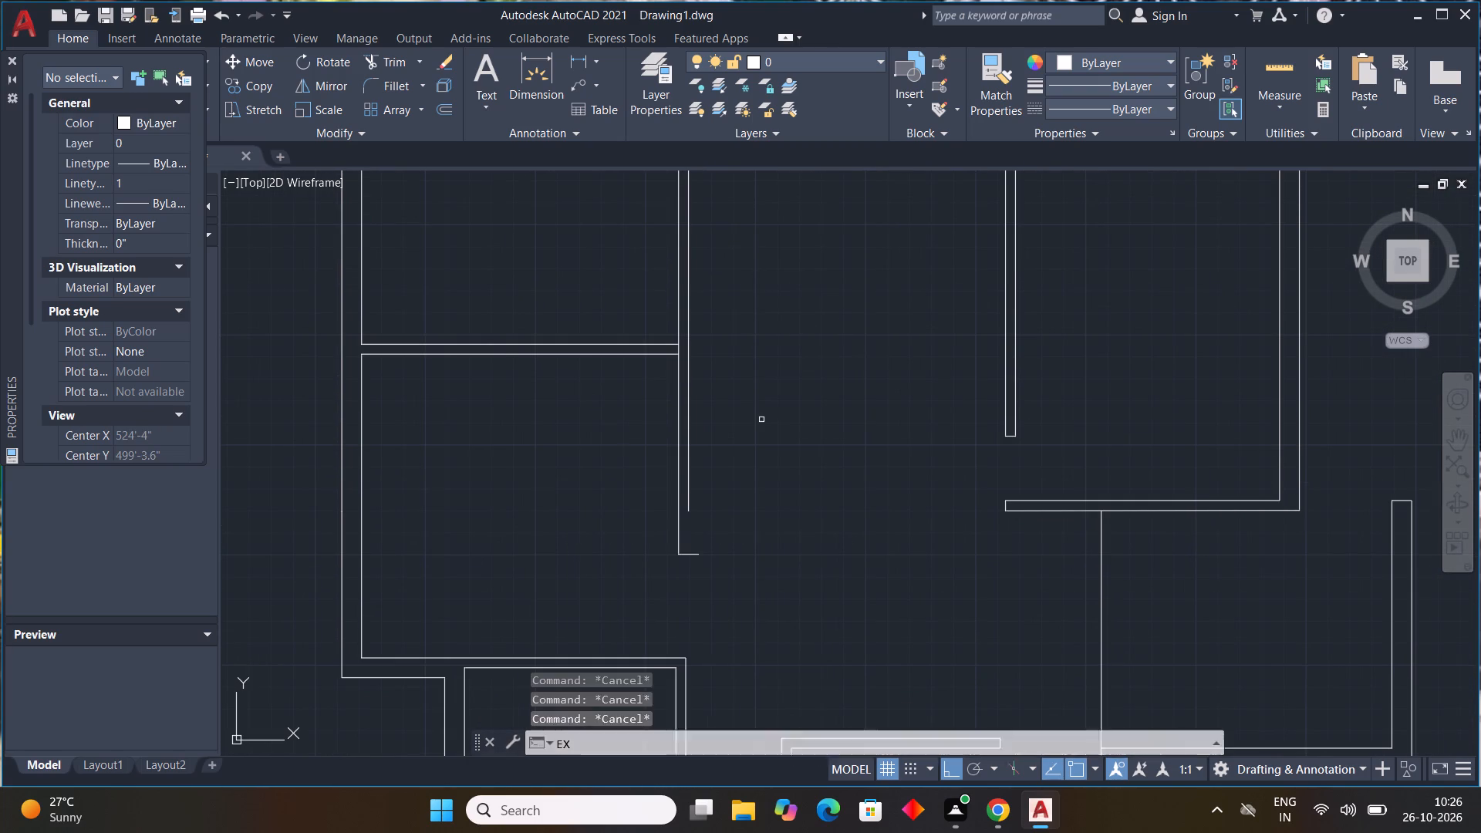
{"action": "left_click", "coordinate": [690, 508]}
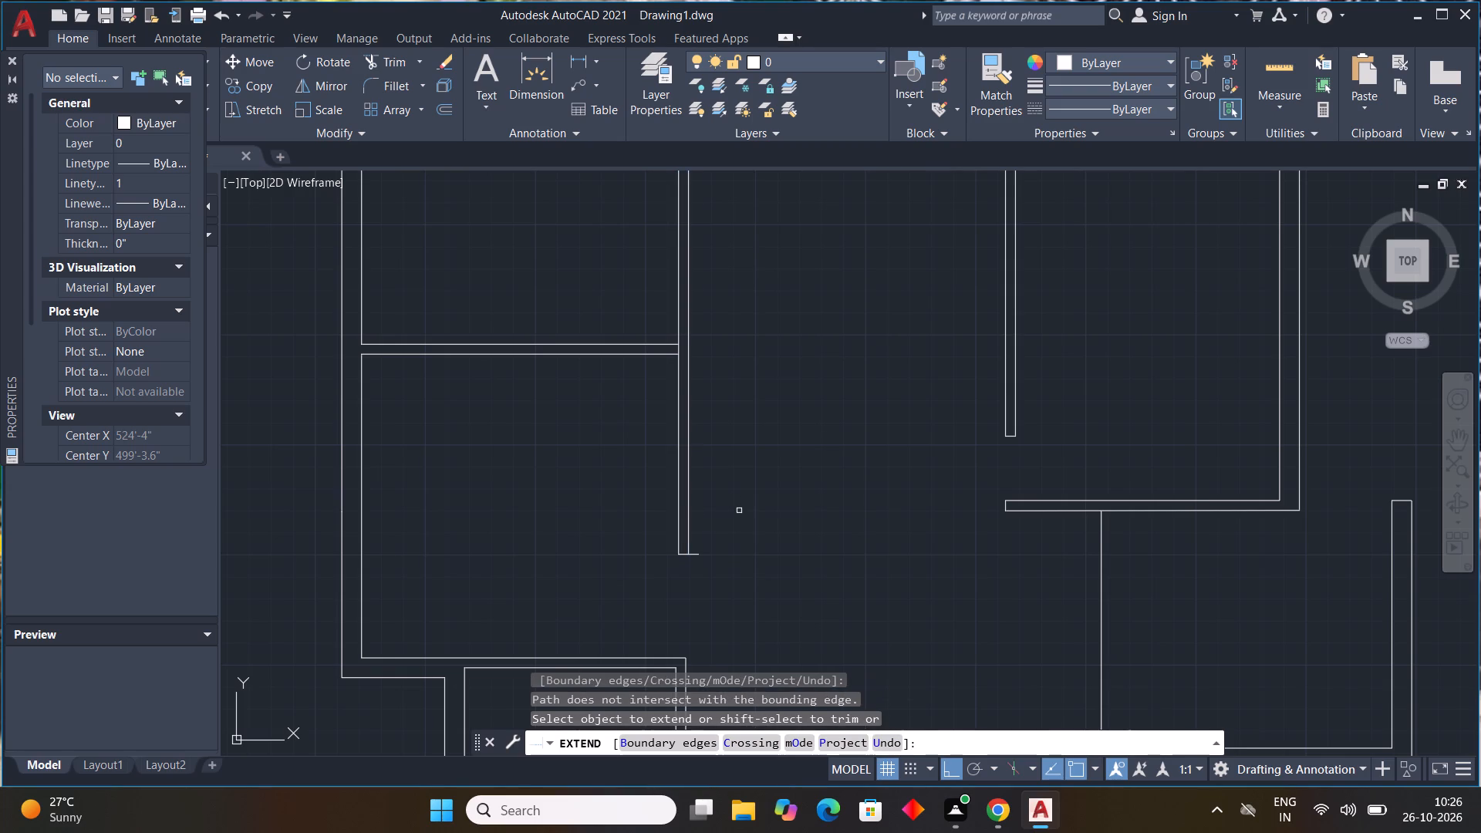
{"action": "scroll", "coordinate": [740, 511], "scroll_direction": "down", "scroll_amount": 3}
{"action": "scroll", "coordinate": [747, 422], "scroll_direction": "up", "scroll_amount": 3}
{"action": "key", "text": "Escape"}
{"action": "key", "text": "Escape"}
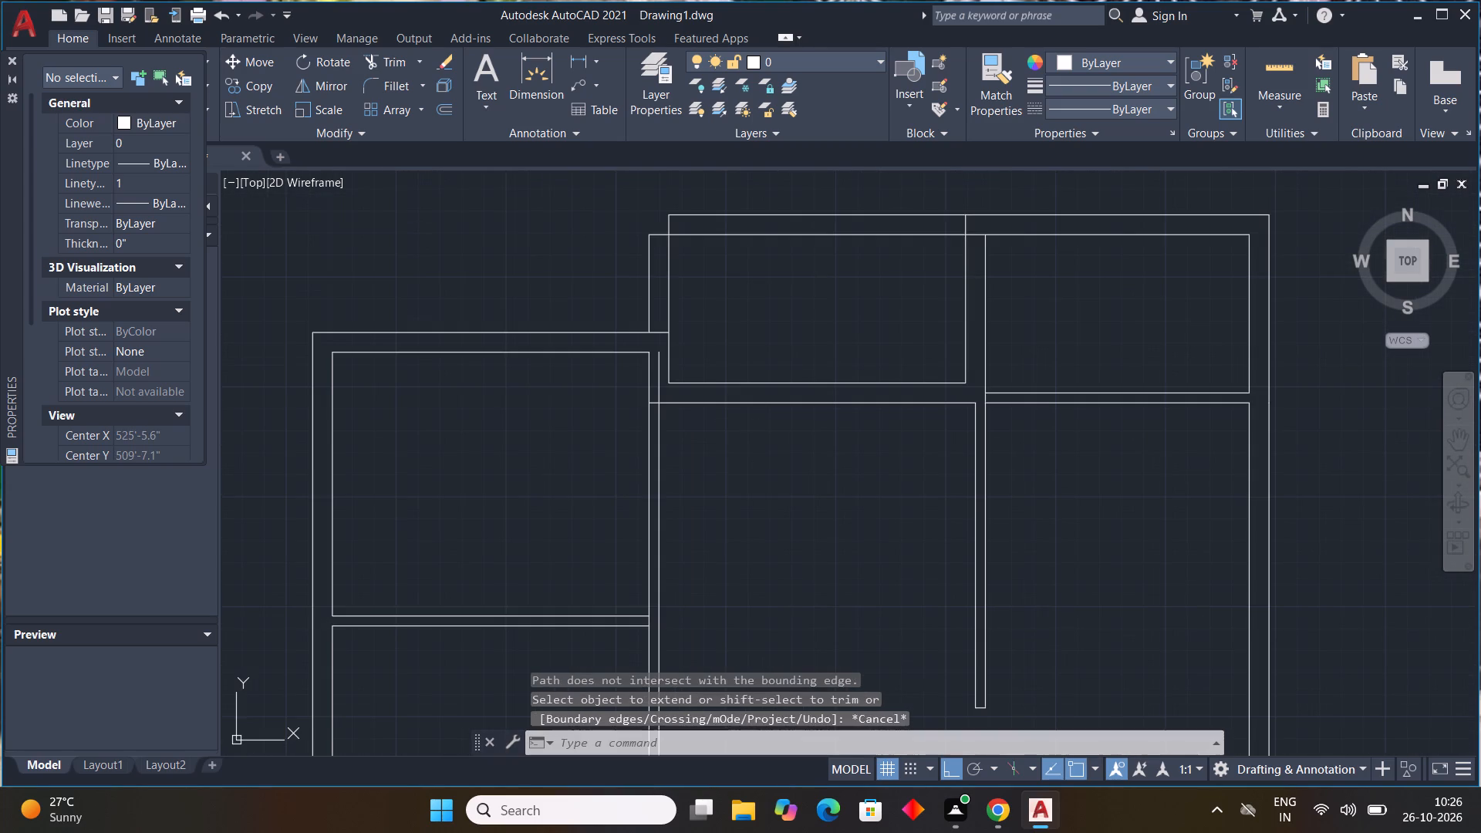
{"action": "key", "text": "Escape"}
{"action": "key", "text": "Escape"}
{"action": "key", "text": "Escape"}
{"action": "key", "text": "Escape"}
{"action": "key", "text": "Escape"}
{"action": "key", "text": "Escape"}
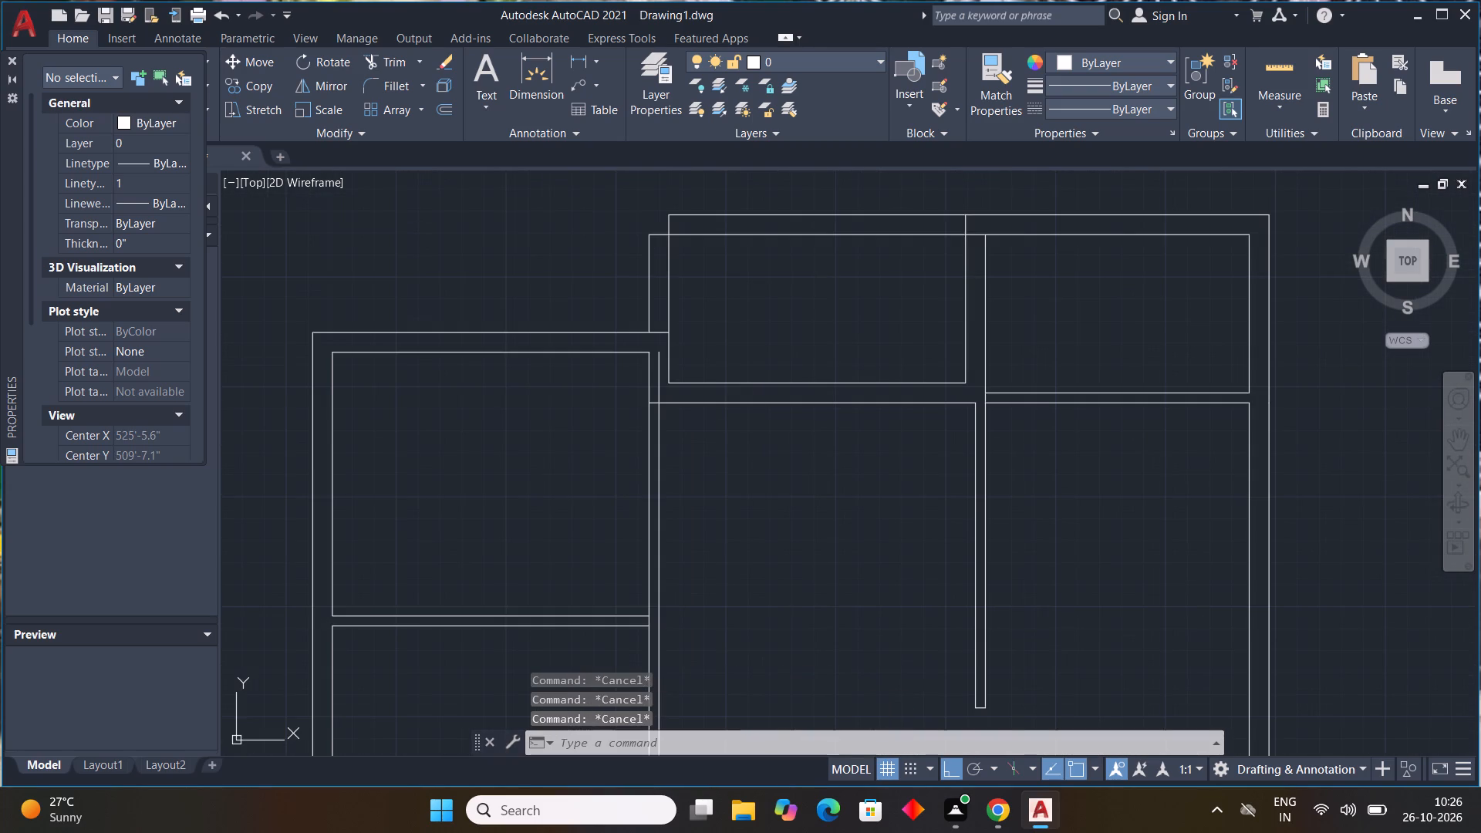
Trim the offset line above the top middle room's lower wall and the overhanging piece of the vertical wall's end line.
{"action": "type", "text": "tr"}
{"action": "key", "text": "space"}
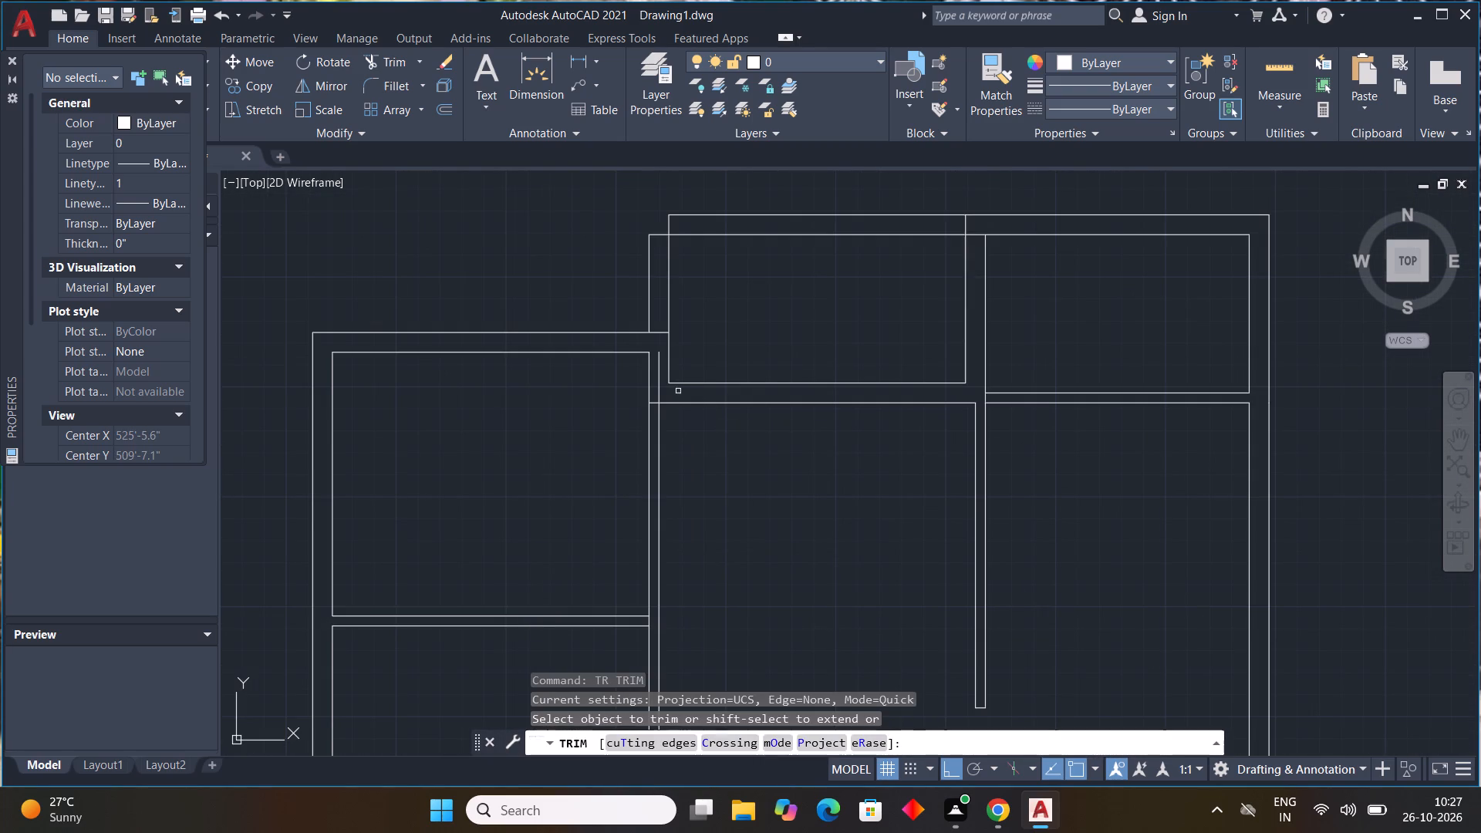
{"action": "left_click", "coordinate": [658, 382]}
{"action": "scroll", "coordinate": [733, 480], "scroll_direction": "down", "scroll_amount": 2}
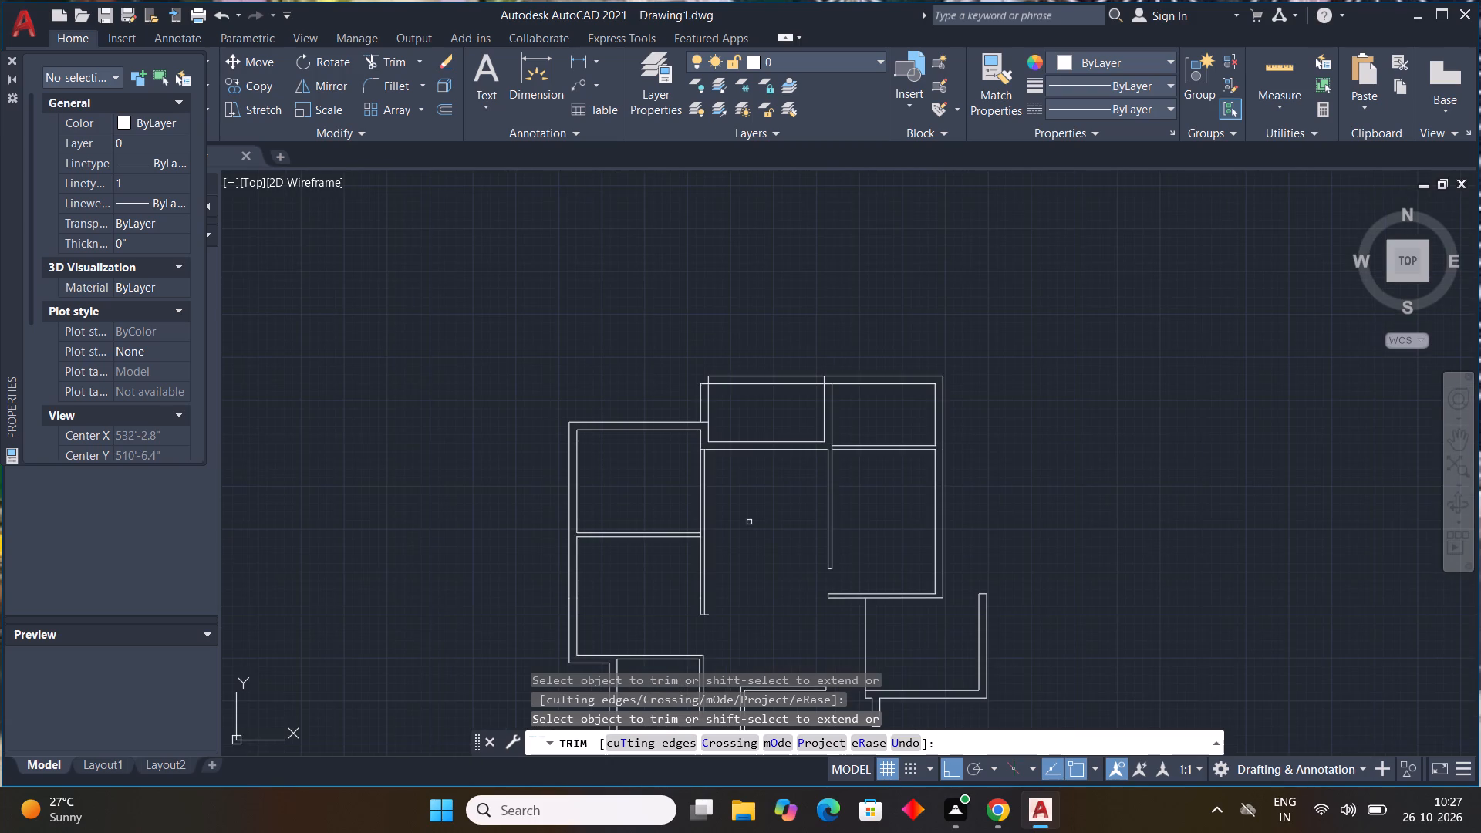
{"action": "middle_click_drag", "start_coordinate": [749, 522], "coordinate": [706, 443]}
{"action": "scroll", "coordinate": [666, 539], "scroll_direction": "up", "scroll_amount": 1}
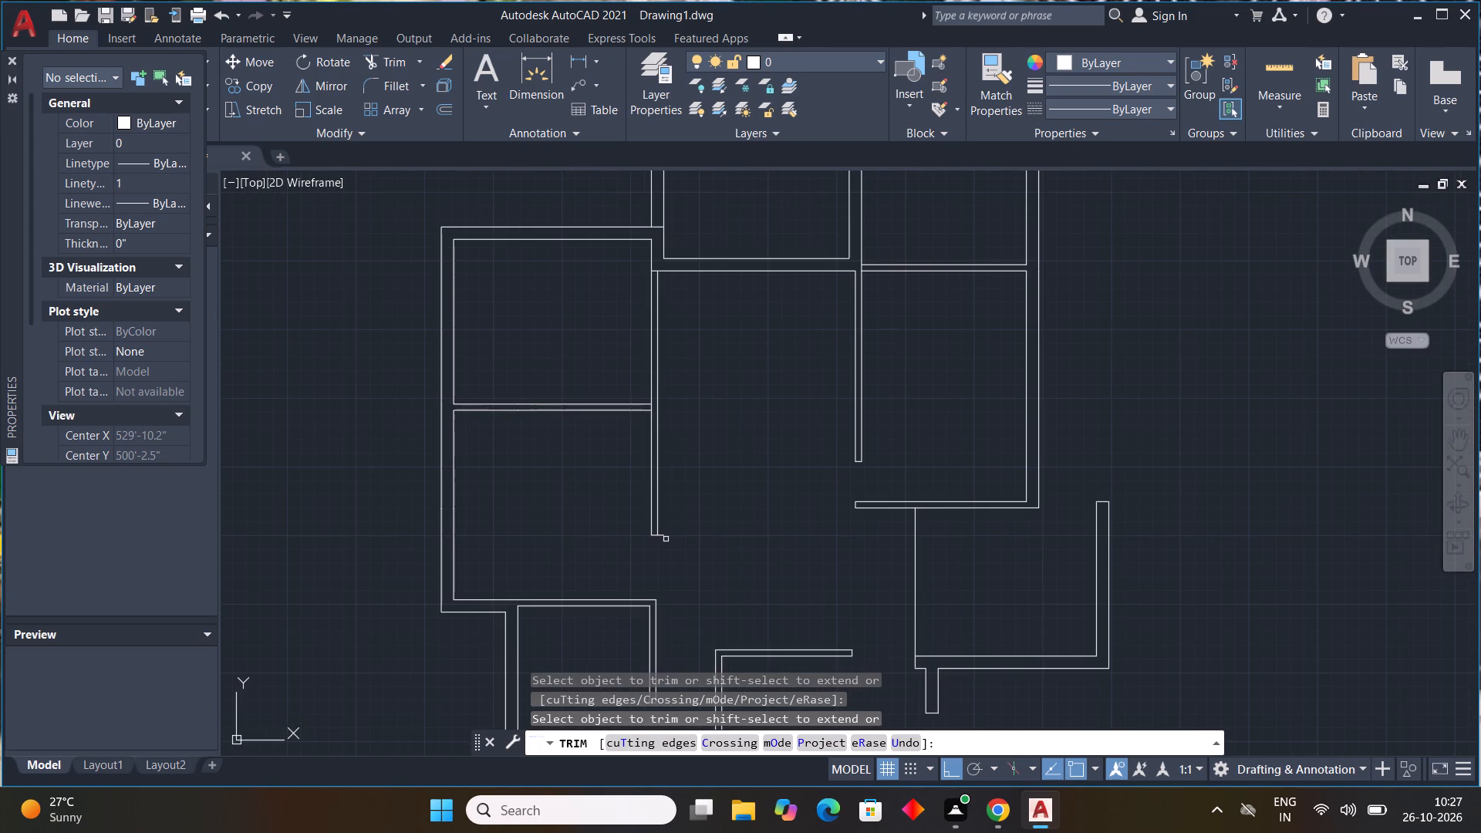
{"action": "left_click", "coordinate": [663, 535]}
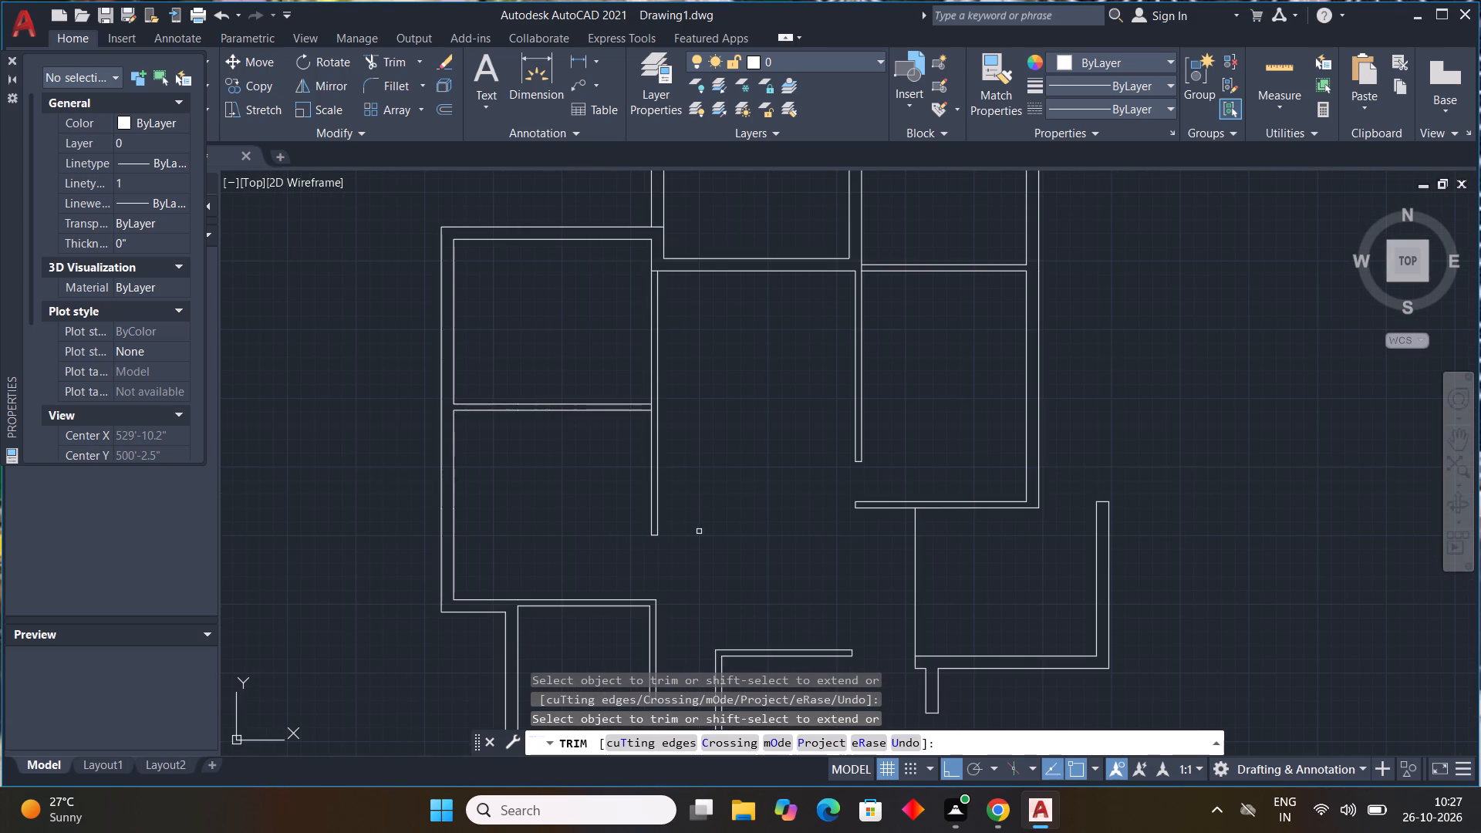
{"action": "key", "text": "Escape"}
{"action": "key", "text": "Escape"}
{"action": "key", "text": "Escape"}
{"action": "middle_click_drag", "start_coordinate": [708, 524], "coordinate": [710, 545]}
{"action": "middle_click", "coordinate": [710, 545]}
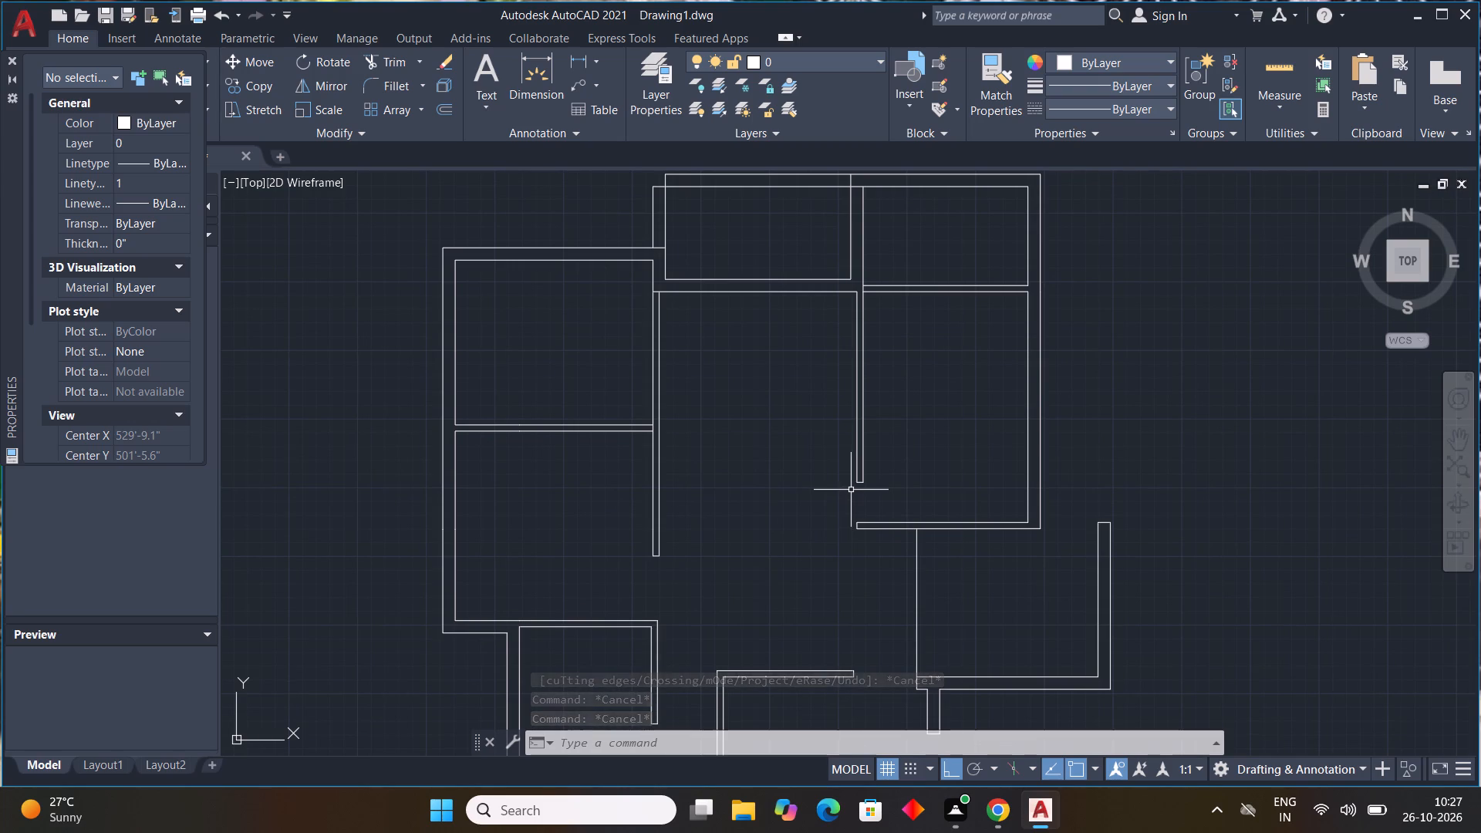
Draw a short line across the thickness of the left partition near its junction with the vertical wall.
{"action": "type", "text": "l"}
{"action": "key", "text": "space"}
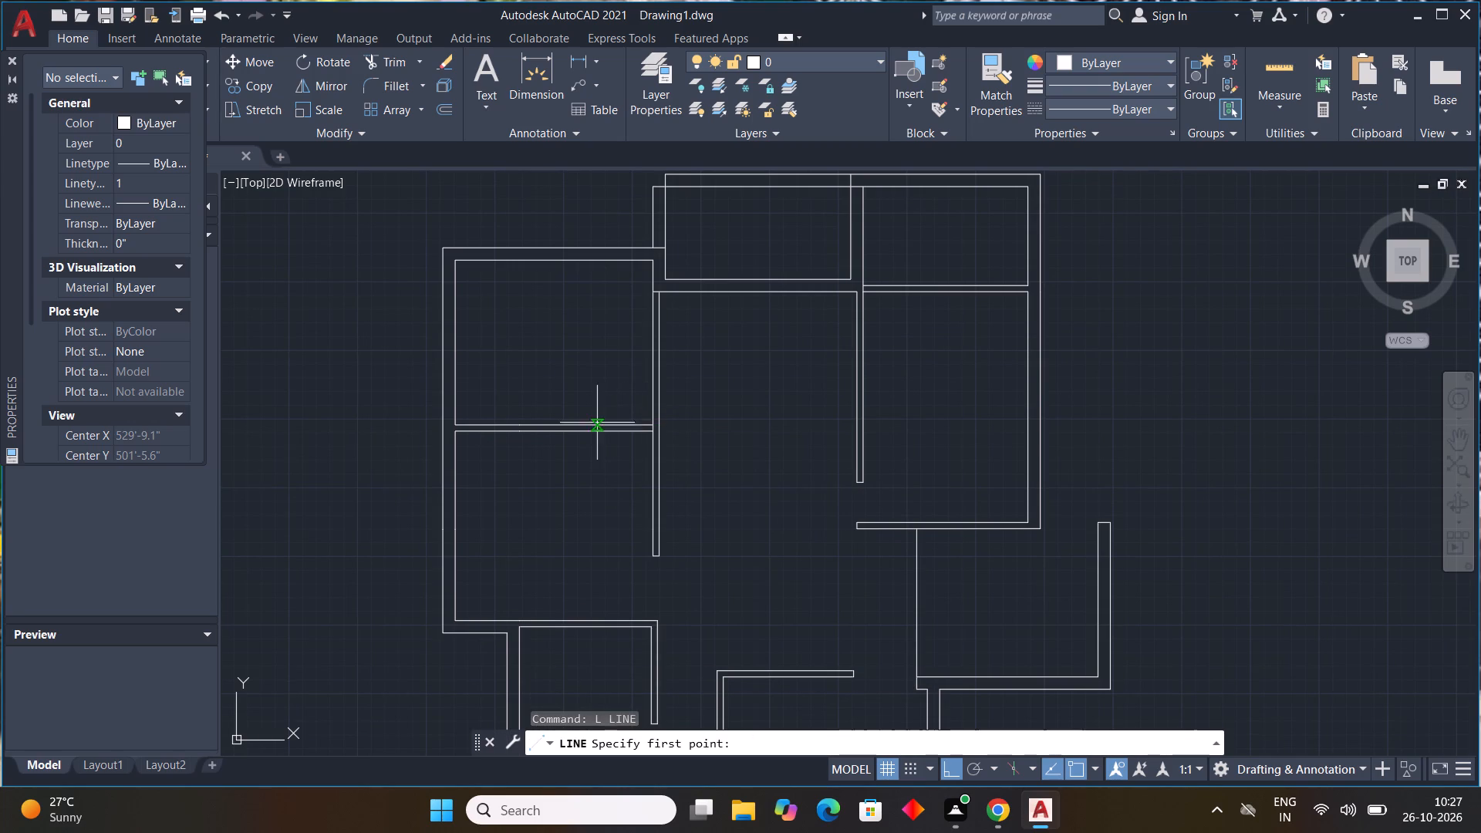
{"action": "scroll", "coordinate": [609, 427], "scroll_direction": "up", "scroll_amount": 1}
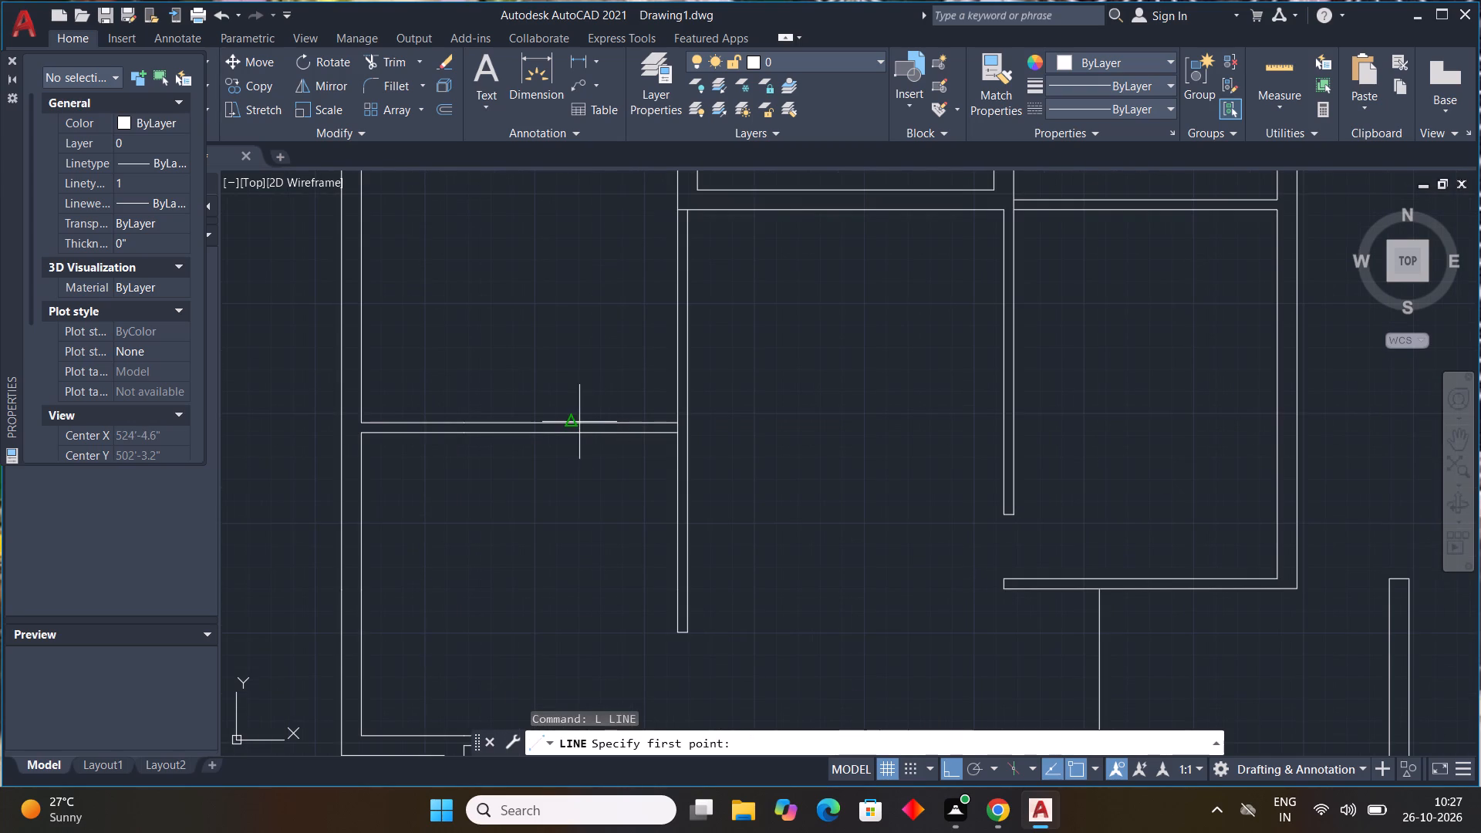
{"action": "left_click", "coordinate": [584, 422]}
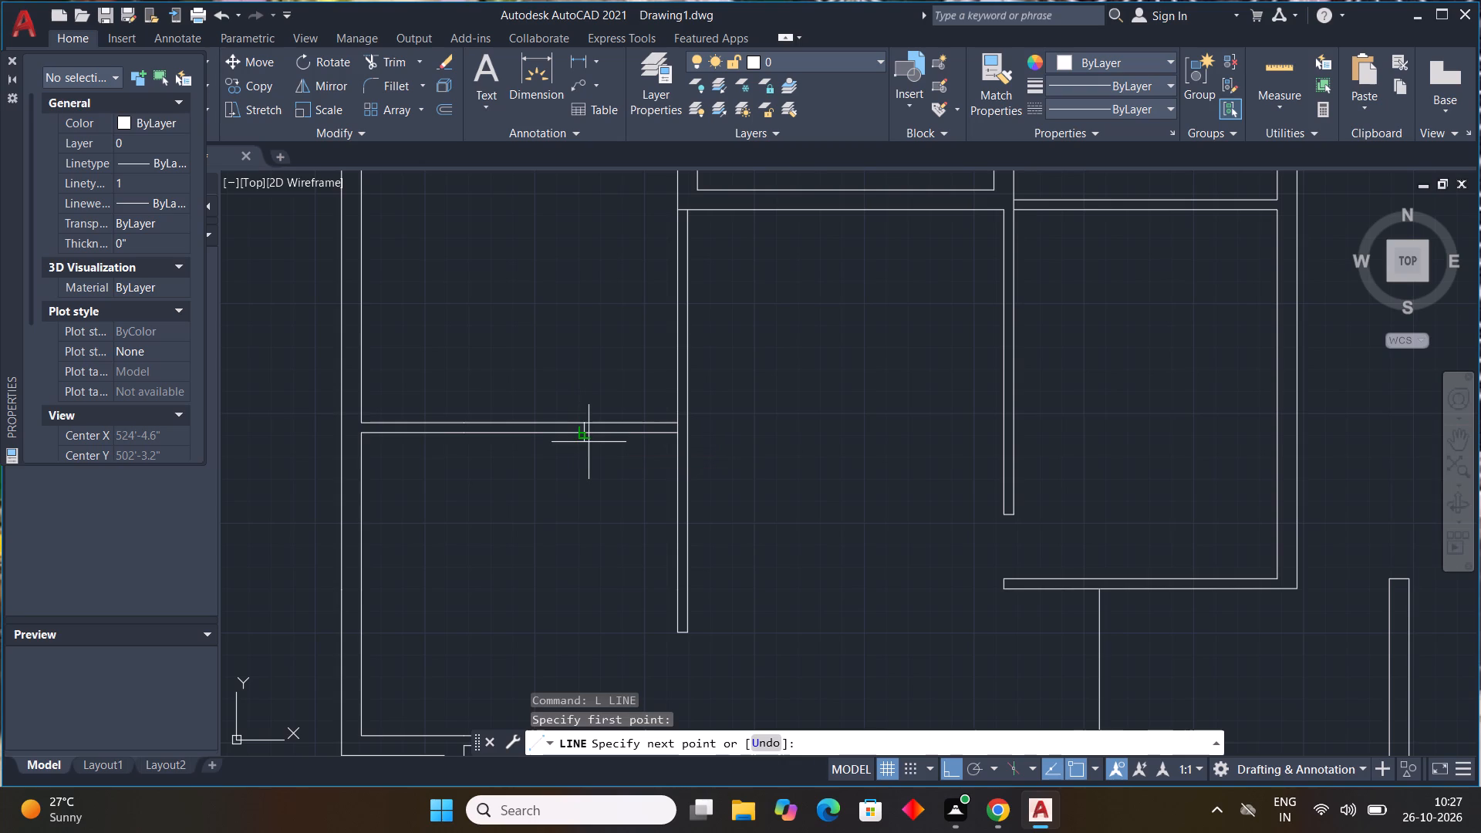
{"action": "left_click", "coordinate": [584, 433]}
{"action": "key", "text": "Escape"}
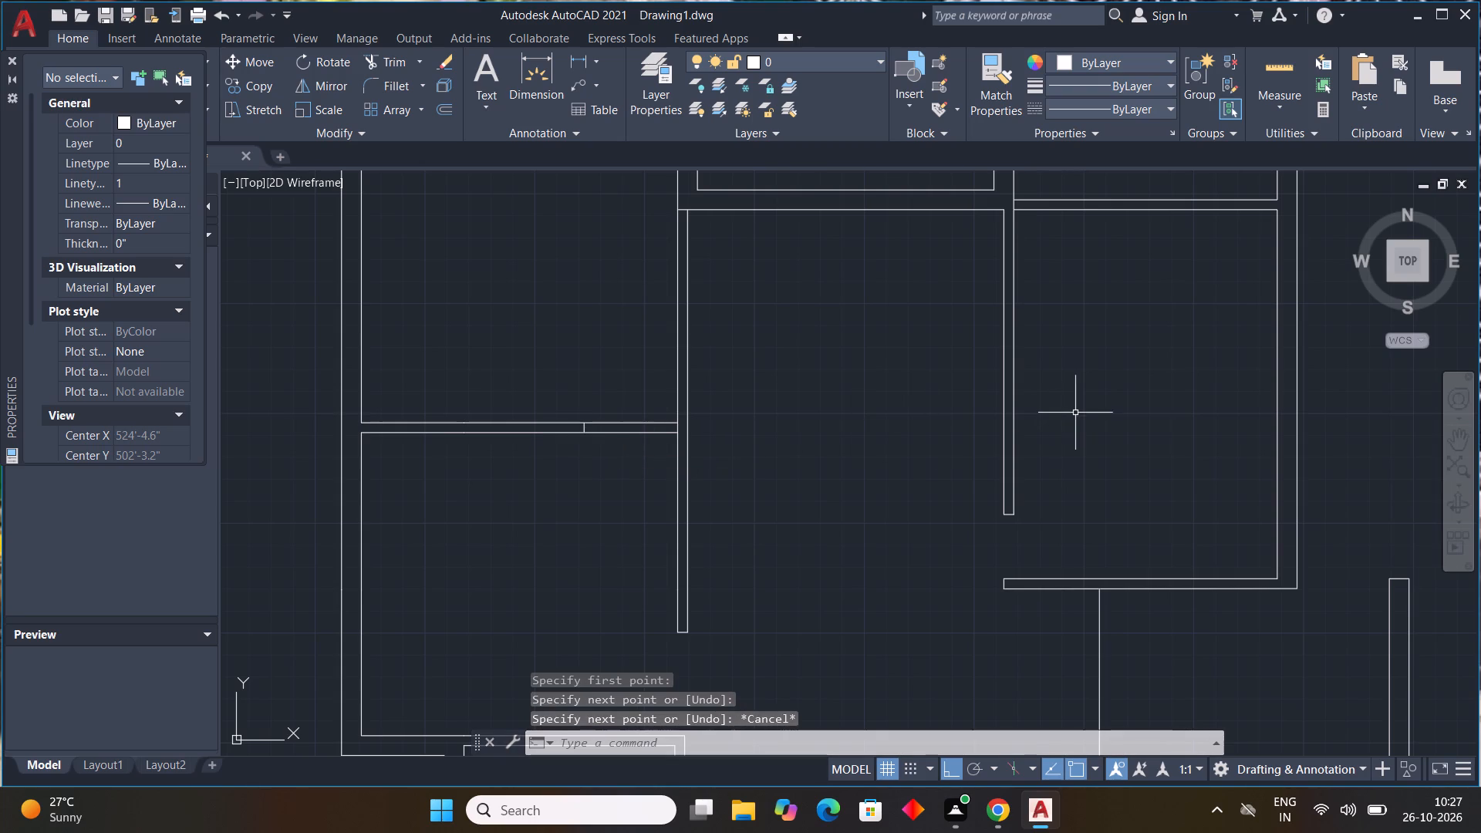
Draw a short line across the thickness of the partition between the two right-hand rooms, near its left end.
{"action": "key", "text": "l"}
{"action": "key", "text": "space"}
{"action": "middle_click_drag", "start_coordinate": [1138, 346], "coordinate": [1056, 496]}
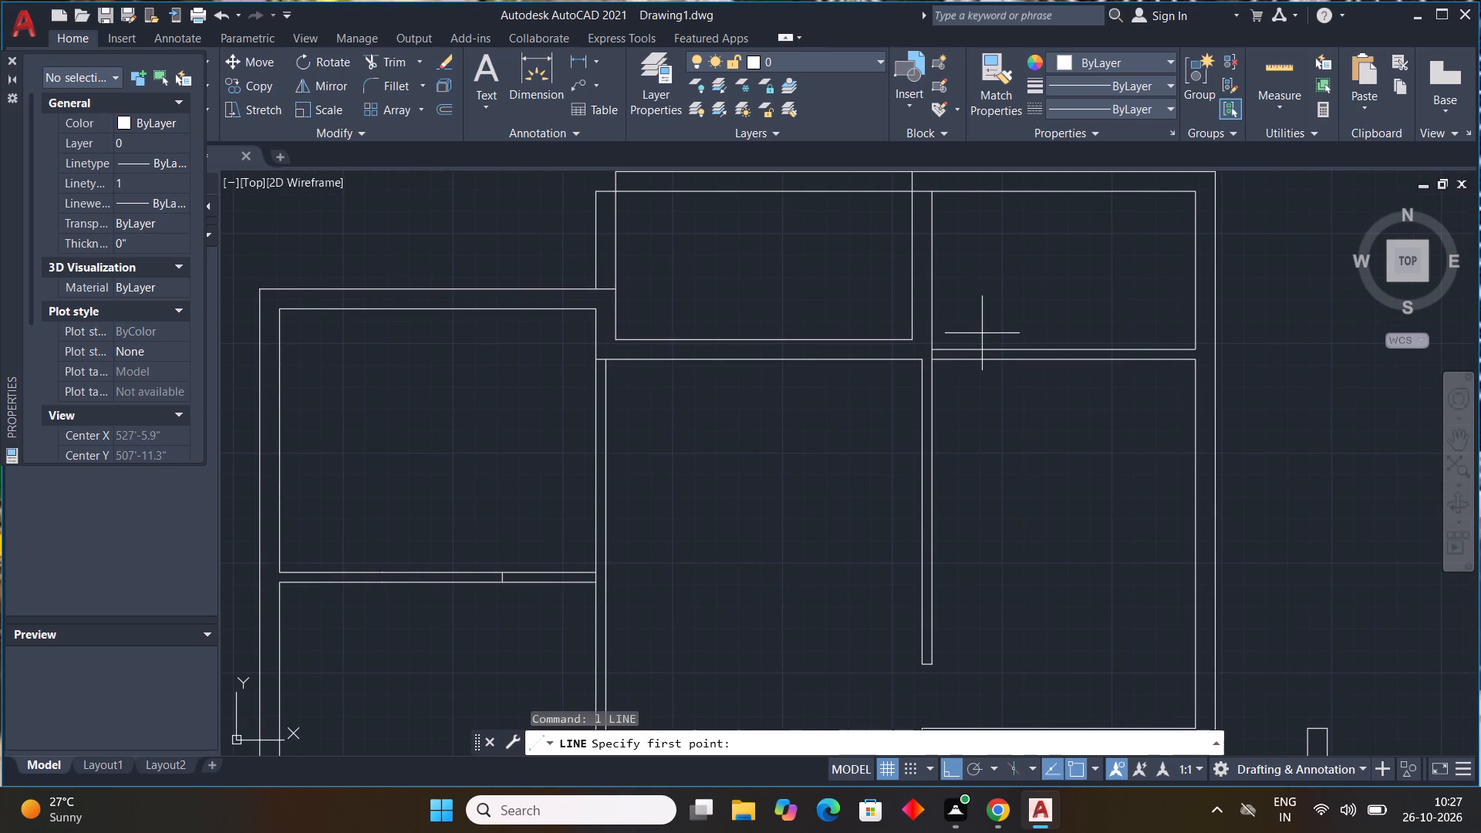
{"action": "scroll", "coordinate": [982, 335], "scroll_direction": "up", "scroll_amount": 2}
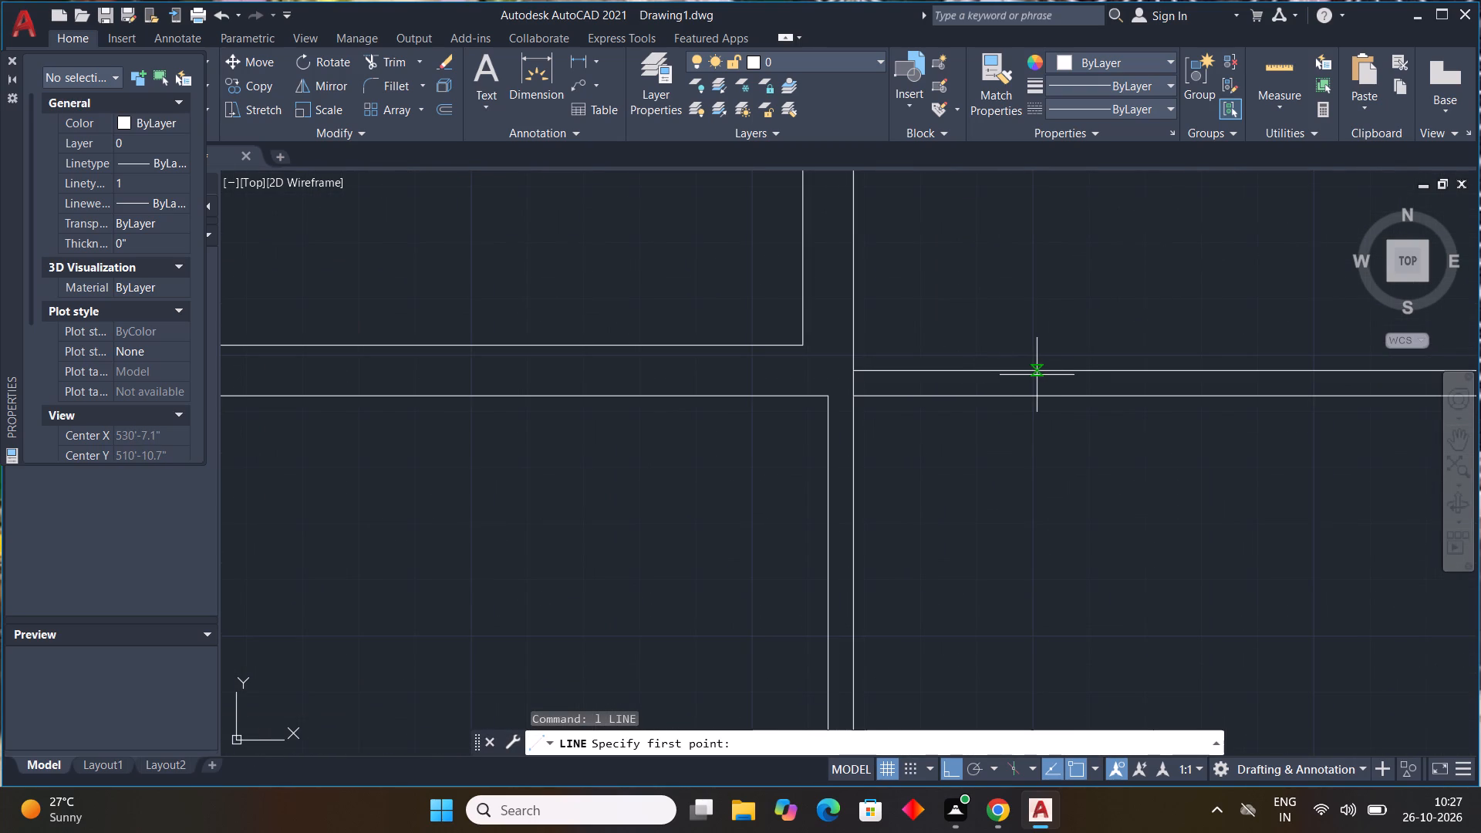
{"action": "left_click", "coordinate": [1054, 373]}
{"action": "left_click", "coordinate": [1056, 398]}
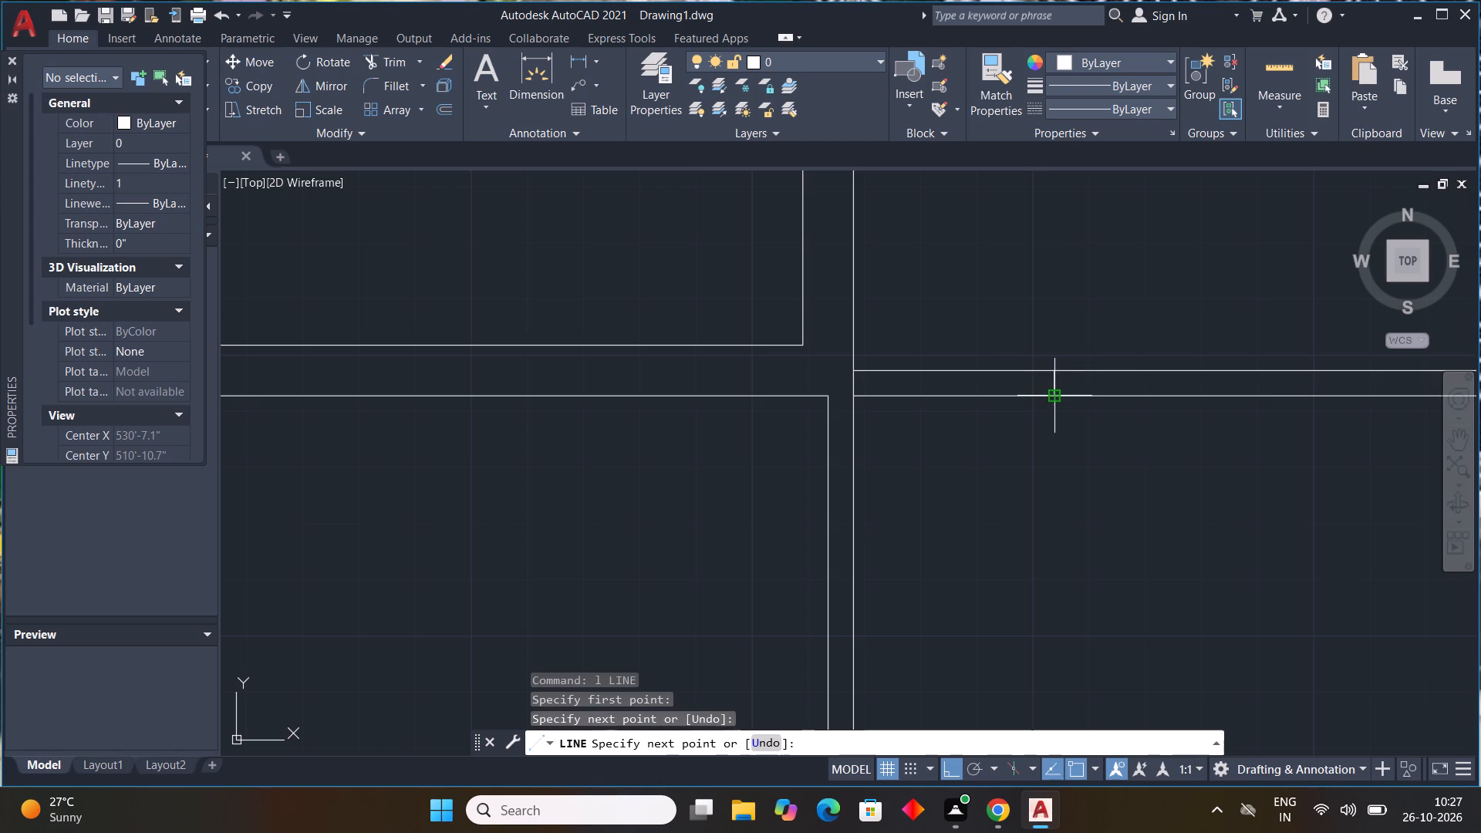
Trim the left partition and the partition between the two right-hand rooms between their cross lines and the adjacent vertical walls, leaving openings.
{"action": "scroll", "coordinate": [1138, 405], "scroll_direction": "down", "scroll_amount": 3}
{"action": "key", "text": "Escape"}
{"action": "key", "text": "Escape"}
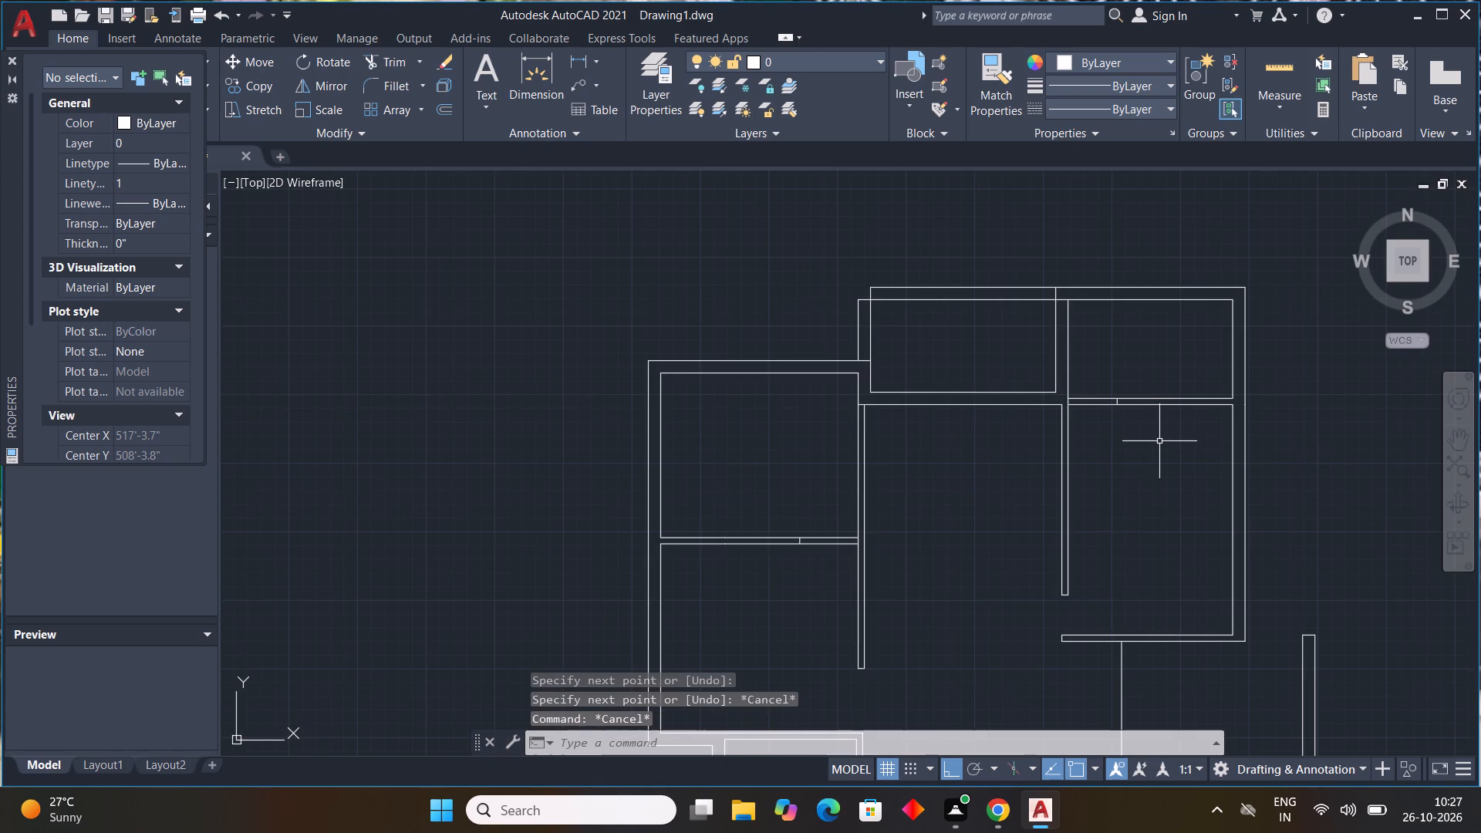
{"action": "type", "text": "tr"}
{"action": "key", "text": "space"}
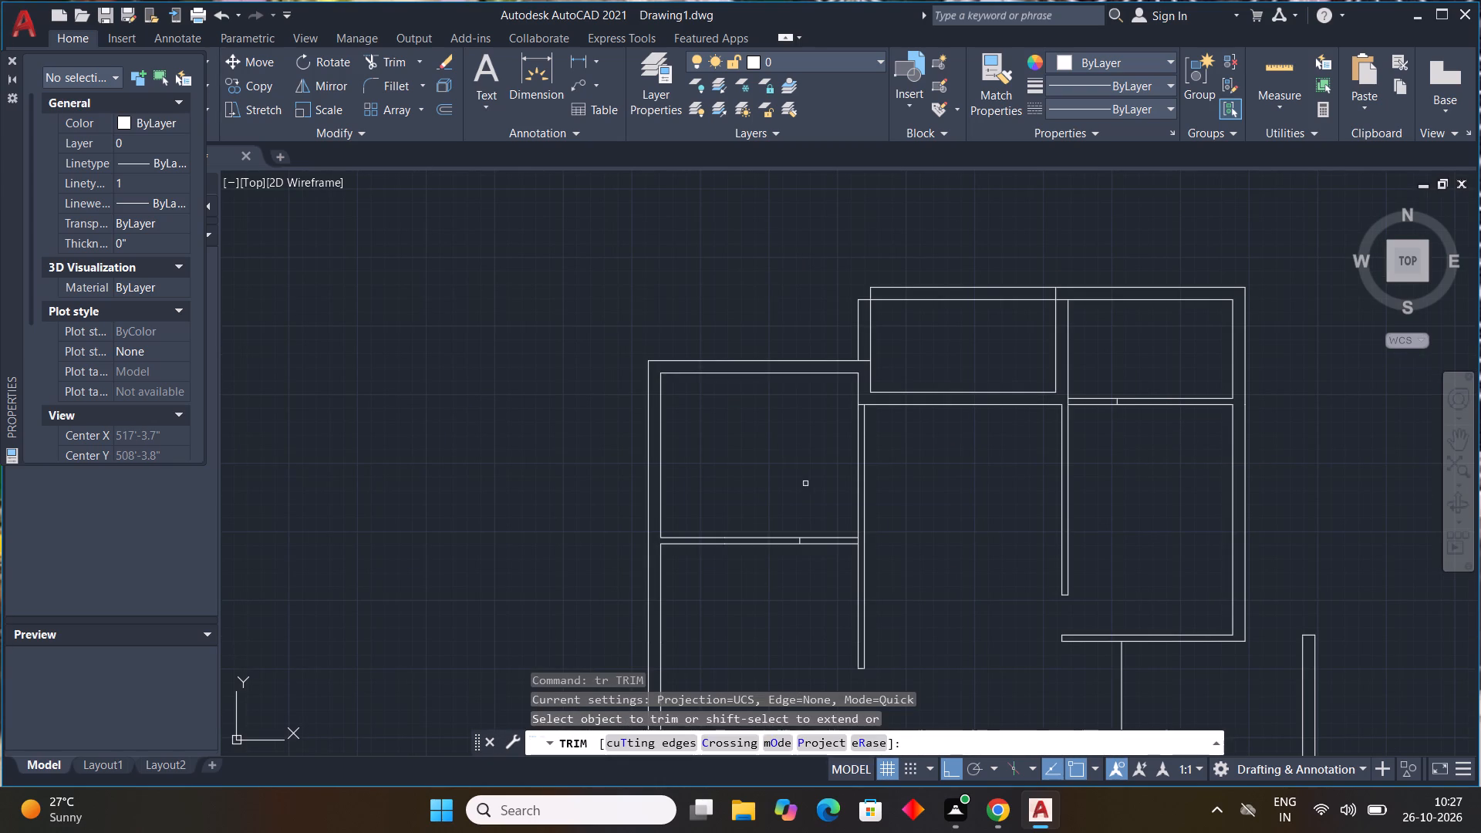
{"action": "left_click_drag", "start_coordinate": [832, 515], "coordinate": [826, 592]}
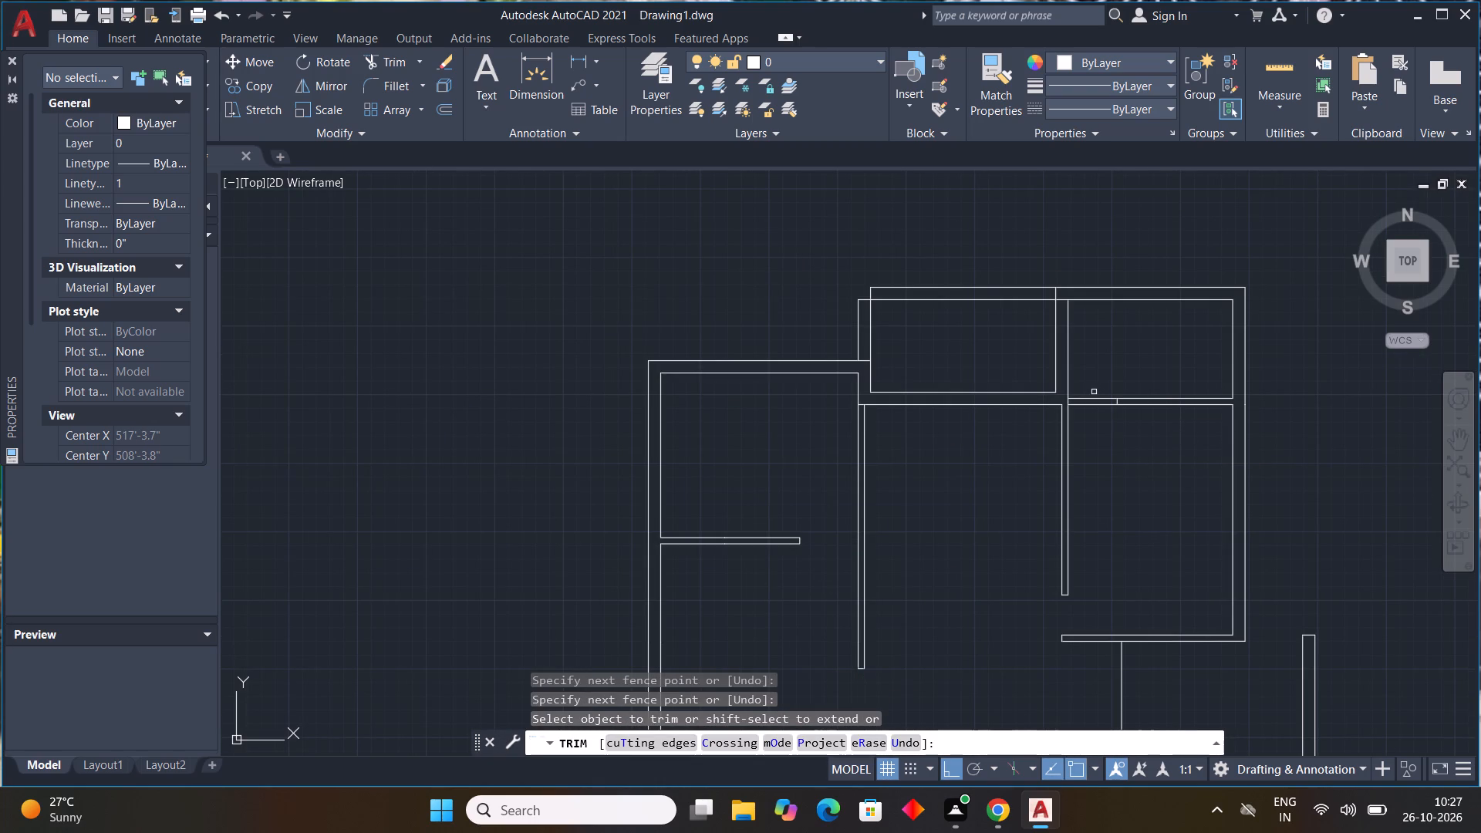
{"action": "left_click_drag", "start_coordinate": [1093, 393], "coordinate": [1078, 448]}
{"action": "key", "text": "Escape"}
{"action": "key", "text": "Escape"}
{"action": "key", "text": "Escape"}
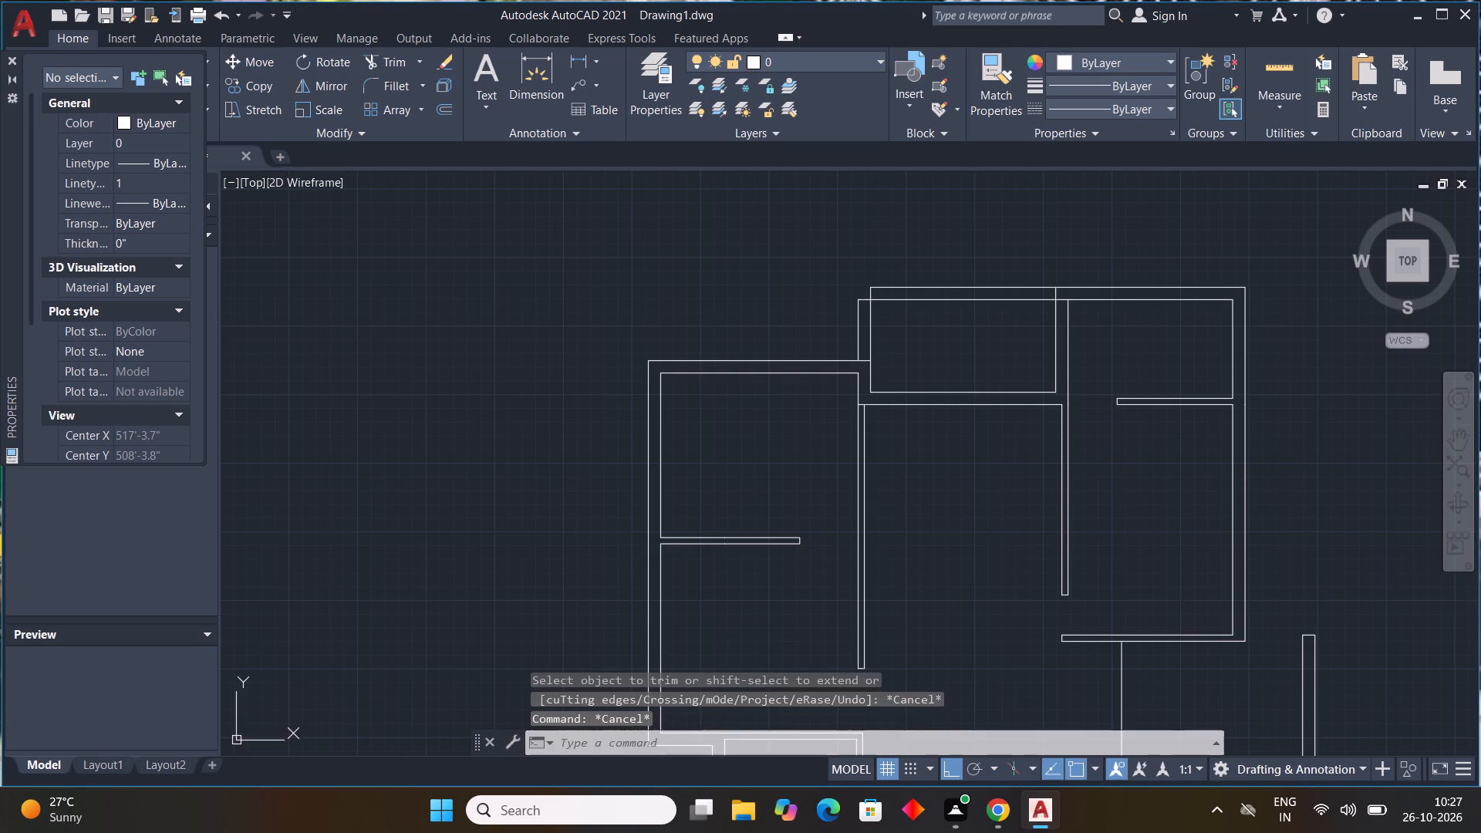
{"action": "key", "text": "Escape"}
{"action": "key", "text": "Escape"}
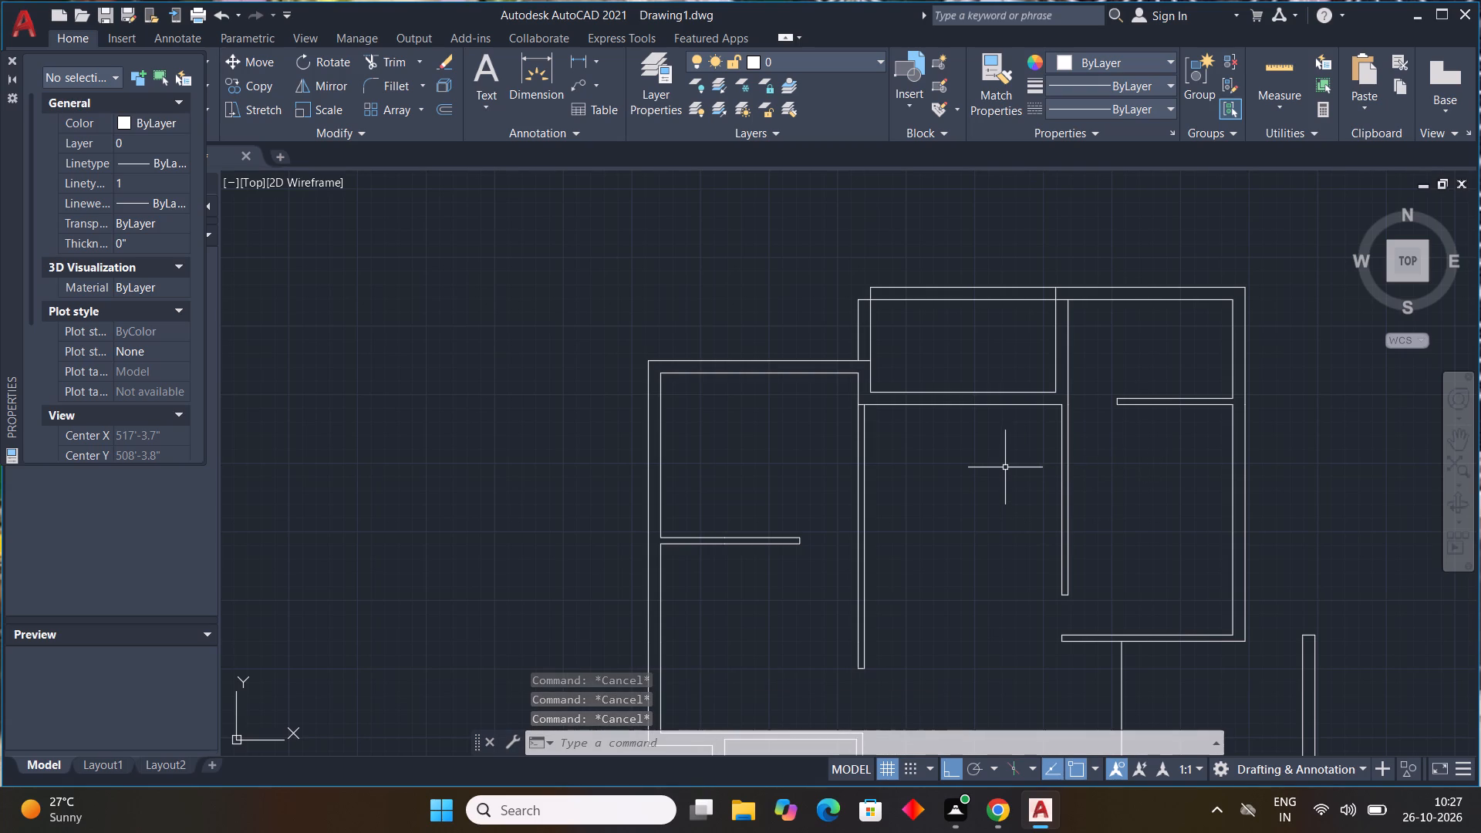
Trim the short line crossing the vertical wall's thickness at the large middle room's upper-left corner.
{"action": "type", "text": "tr"}
{"action": "key", "text": "space"}
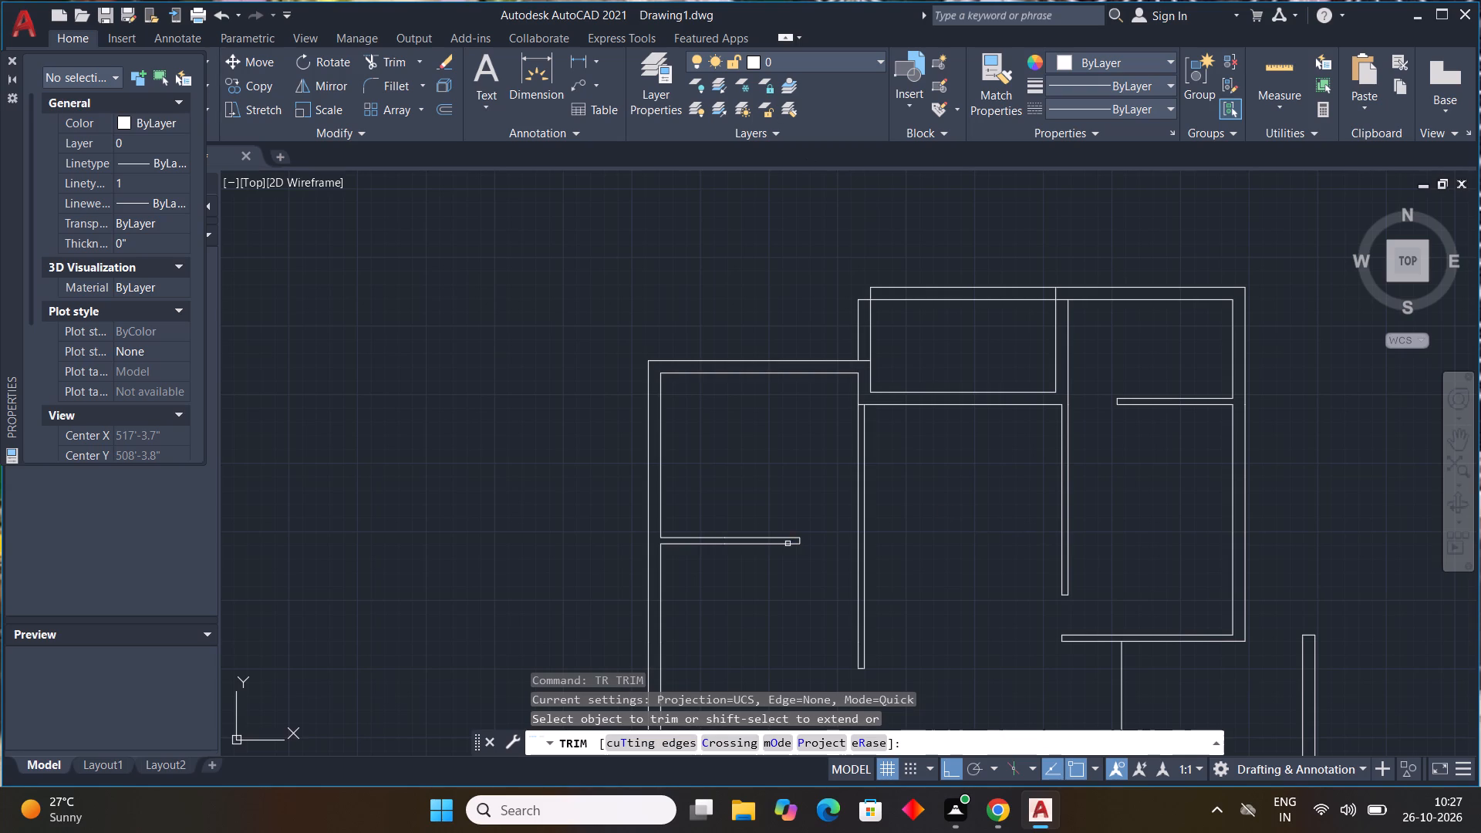
{"action": "scroll", "coordinate": [869, 413], "scroll_direction": "up", "scroll_amount": 3}
{"action": "left_click", "coordinate": [835, 374]}
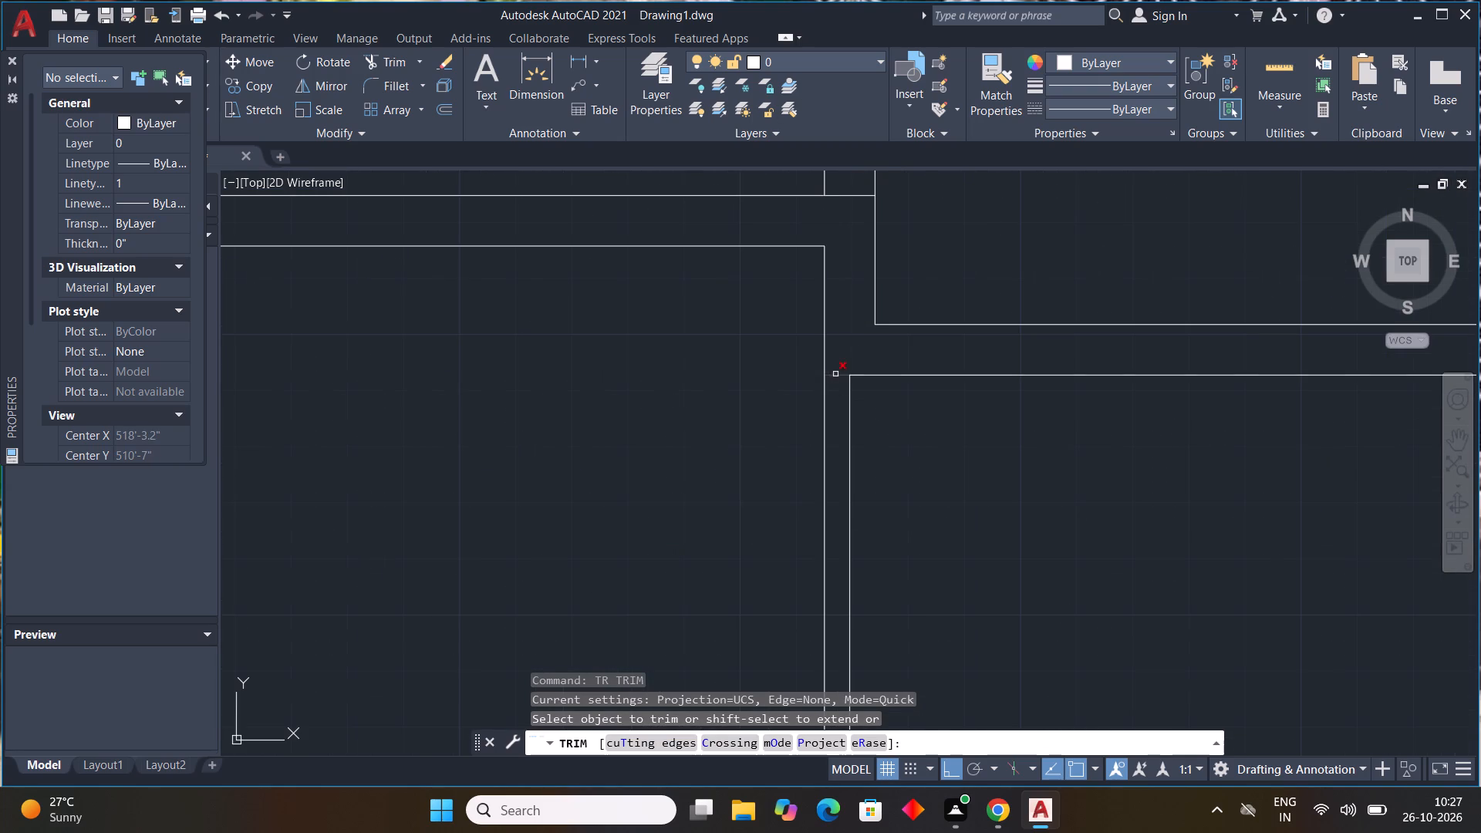
{"action": "key", "text": "Escape"}
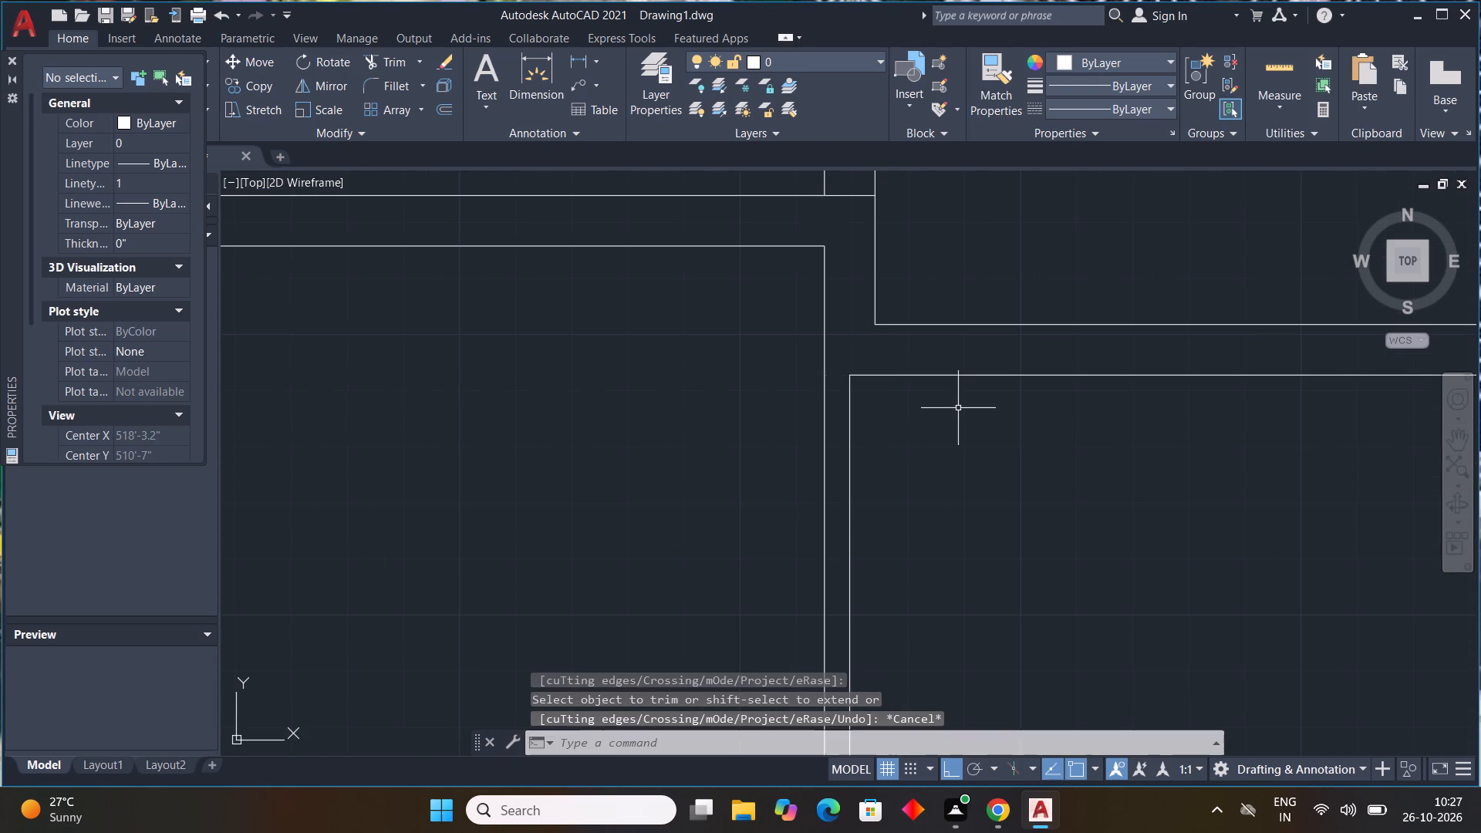
{"action": "key", "text": "Escape"}
{"action": "key", "text": "Escape"}
{"action": "key", "text": "Escape"}
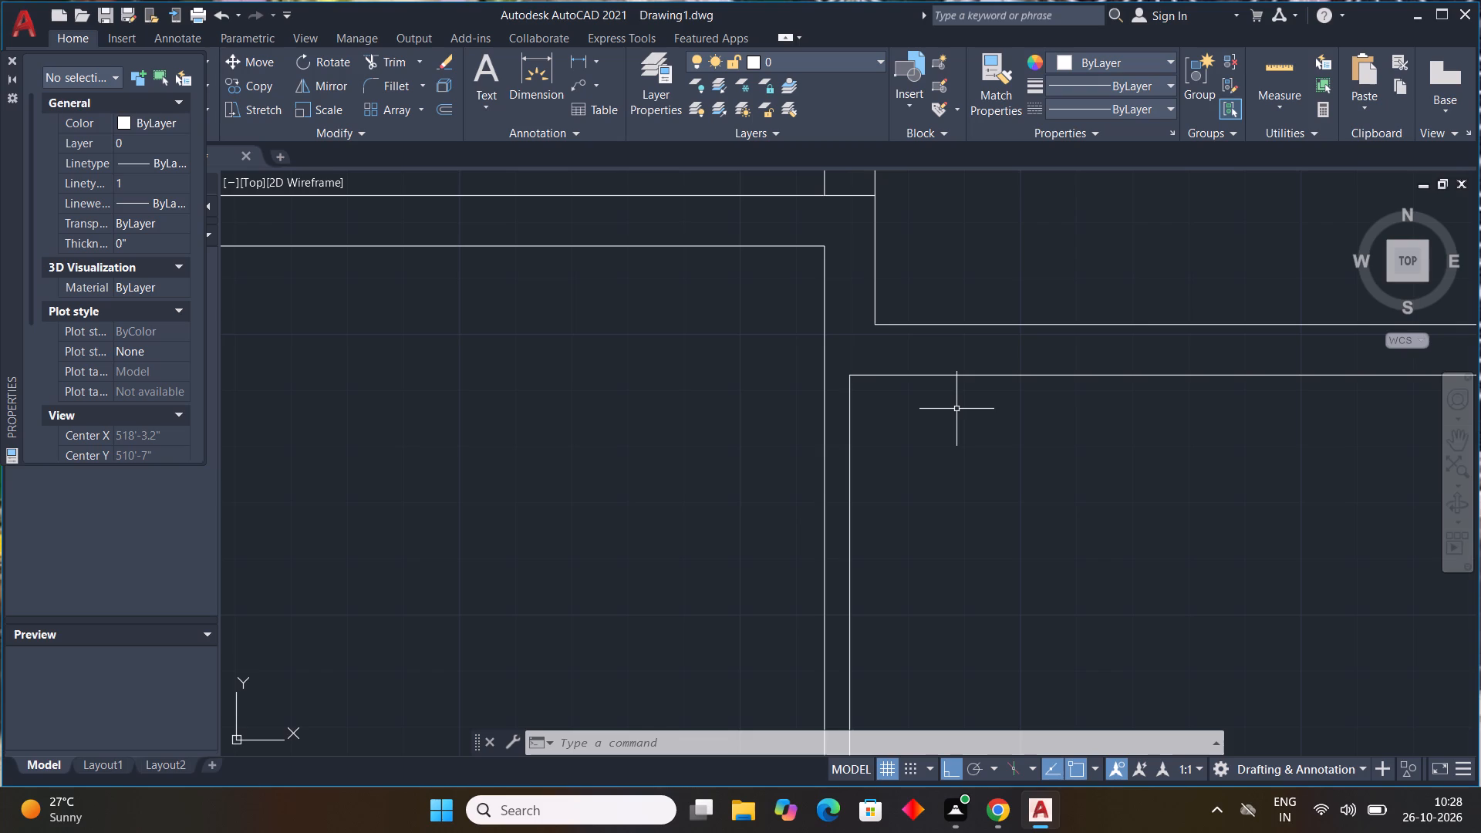
Offset the large middle room's upper wall line 14' downward.
{"action": "scroll", "coordinate": [986, 418], "scroll_direction": "down", "scroll_amount": 3}
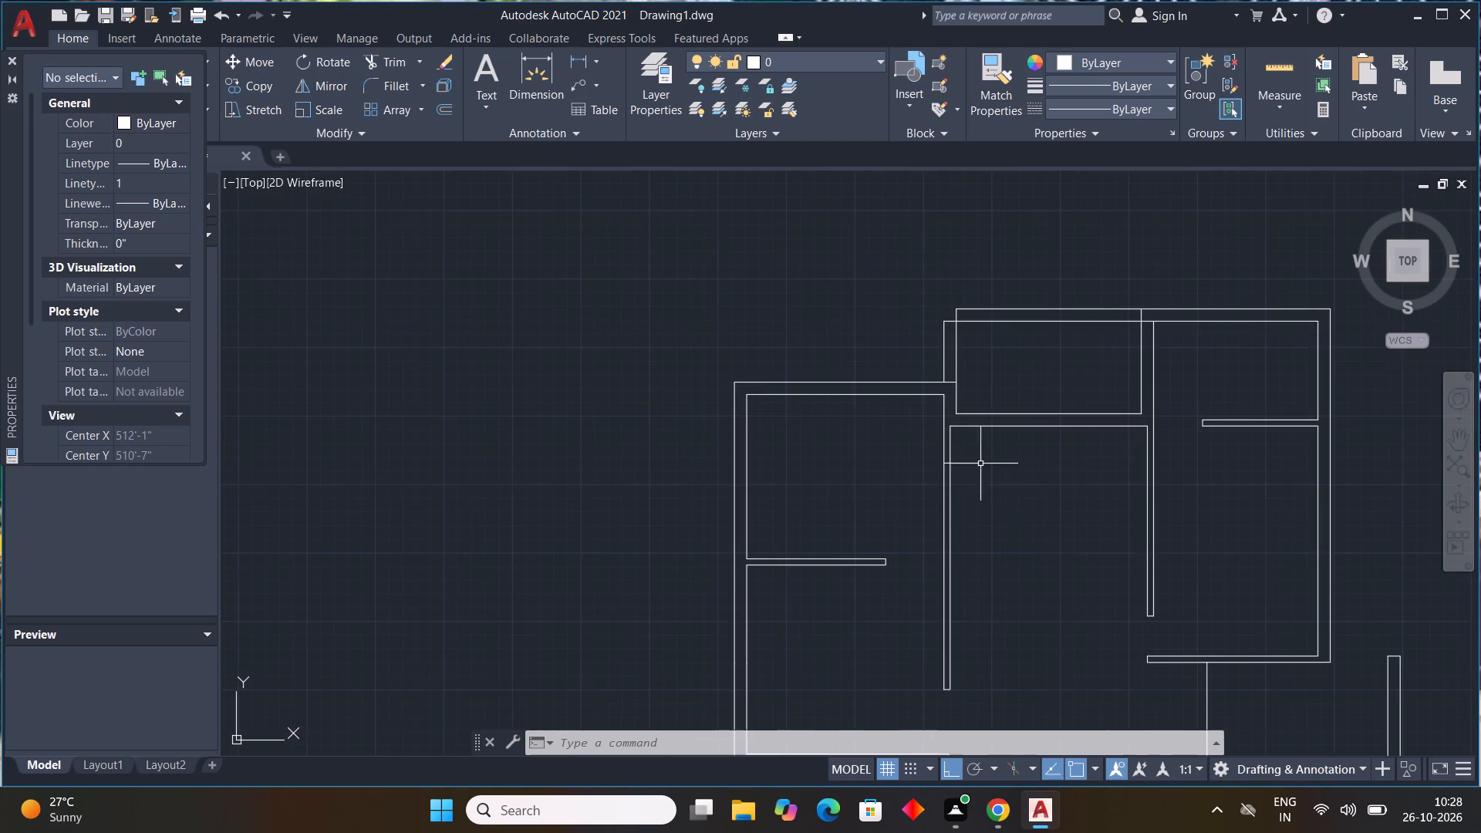
{"action": "middle_click_drag", "start_coordinate": [1020, 490], "coordinate": [899, 501]}
{"action": "middle_click_drag", "start_coordinate": [898, 491], "coordinate": [898, 479]}
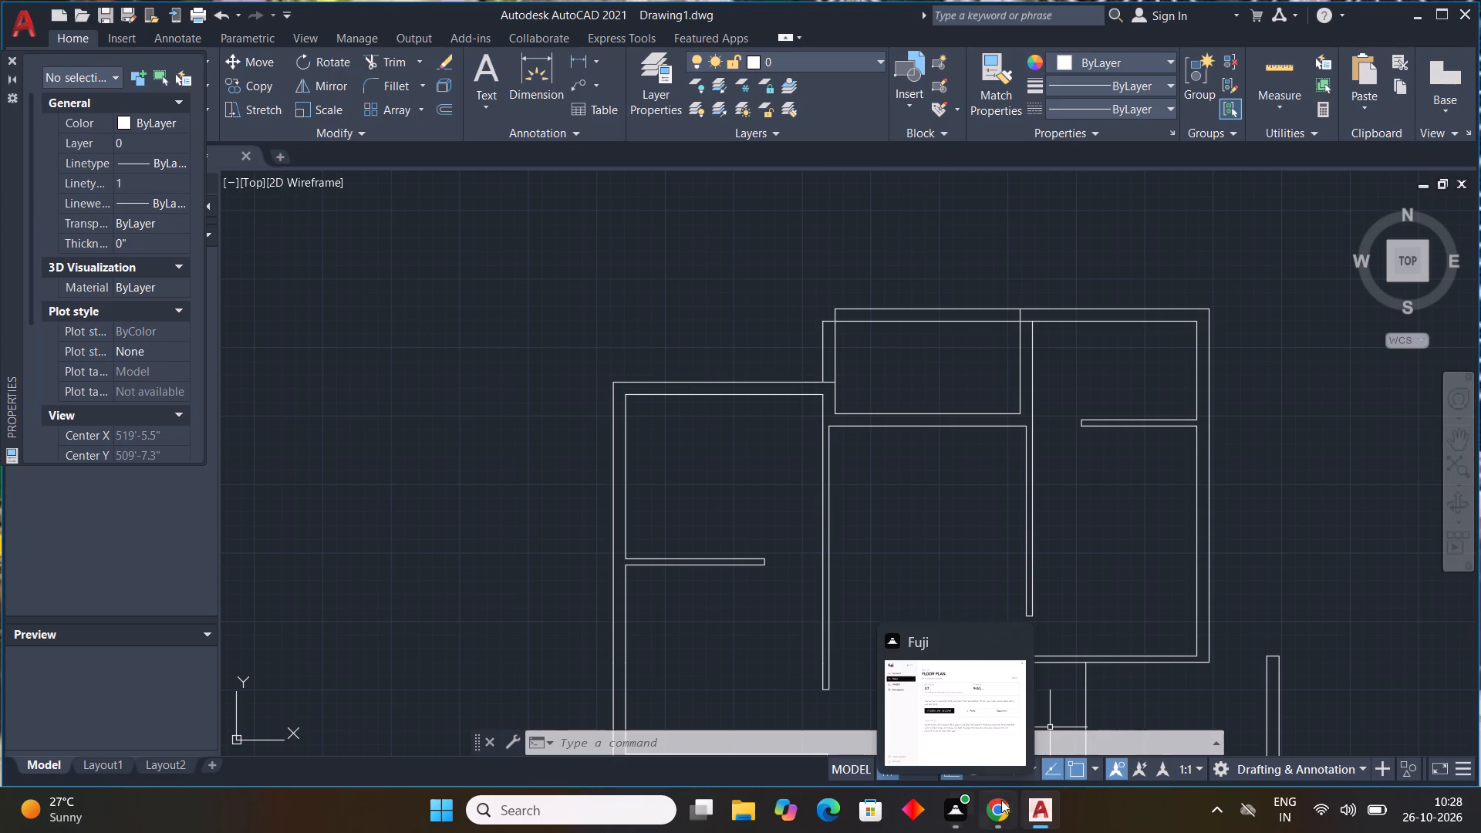
{"action": "left_click", "coordinate": [1058, 725]}
{"action": "middle_click_drag", "start_coordinate": [975, 624], "coordinate": [886, 489]}
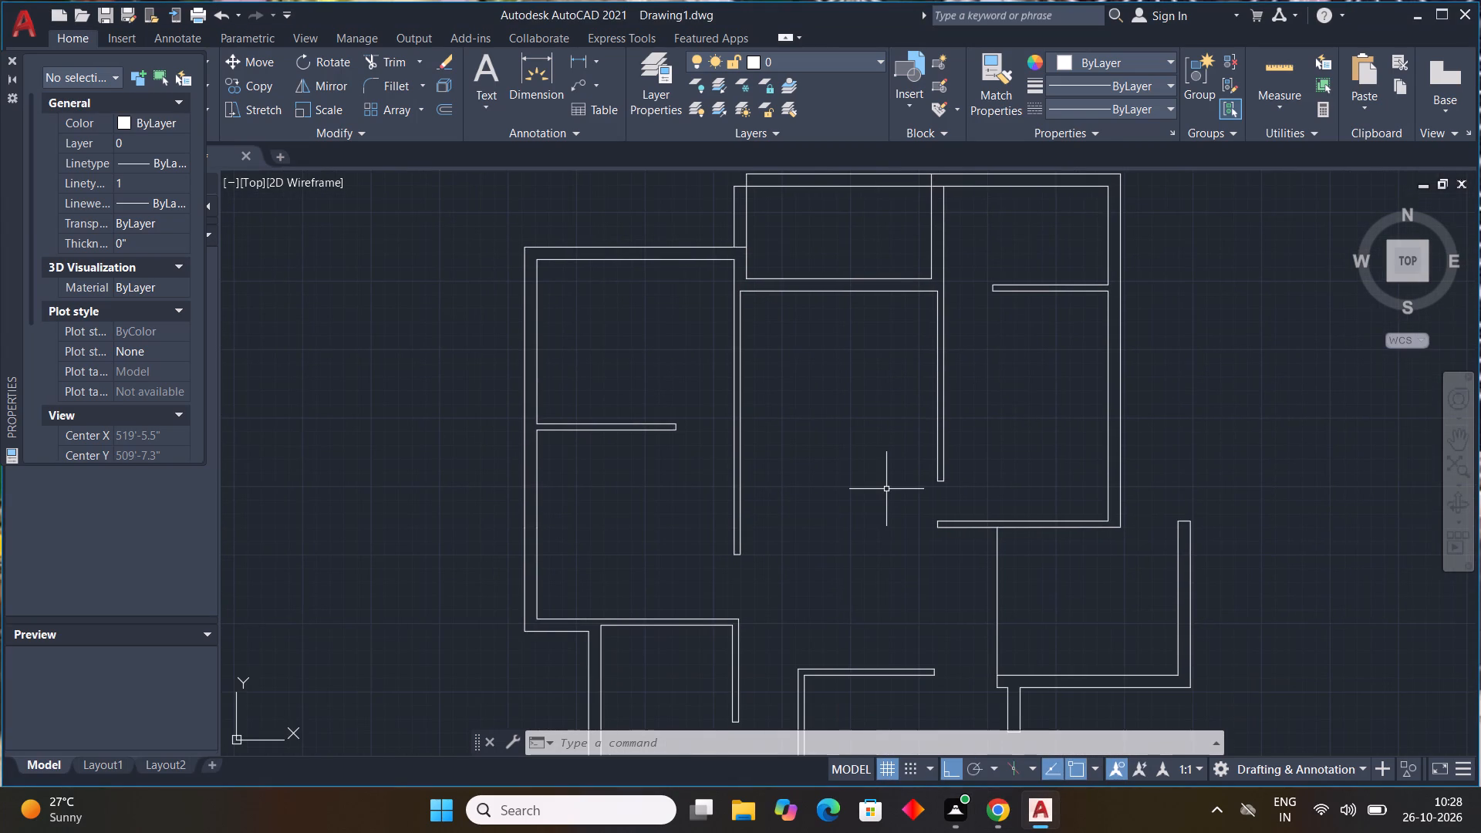
{"action": "type", "text": "off"}
{"action": "key", "text": "space"}
{"action": "type", "text": "14"}
{"action": "key", "text": "apostrophe"}
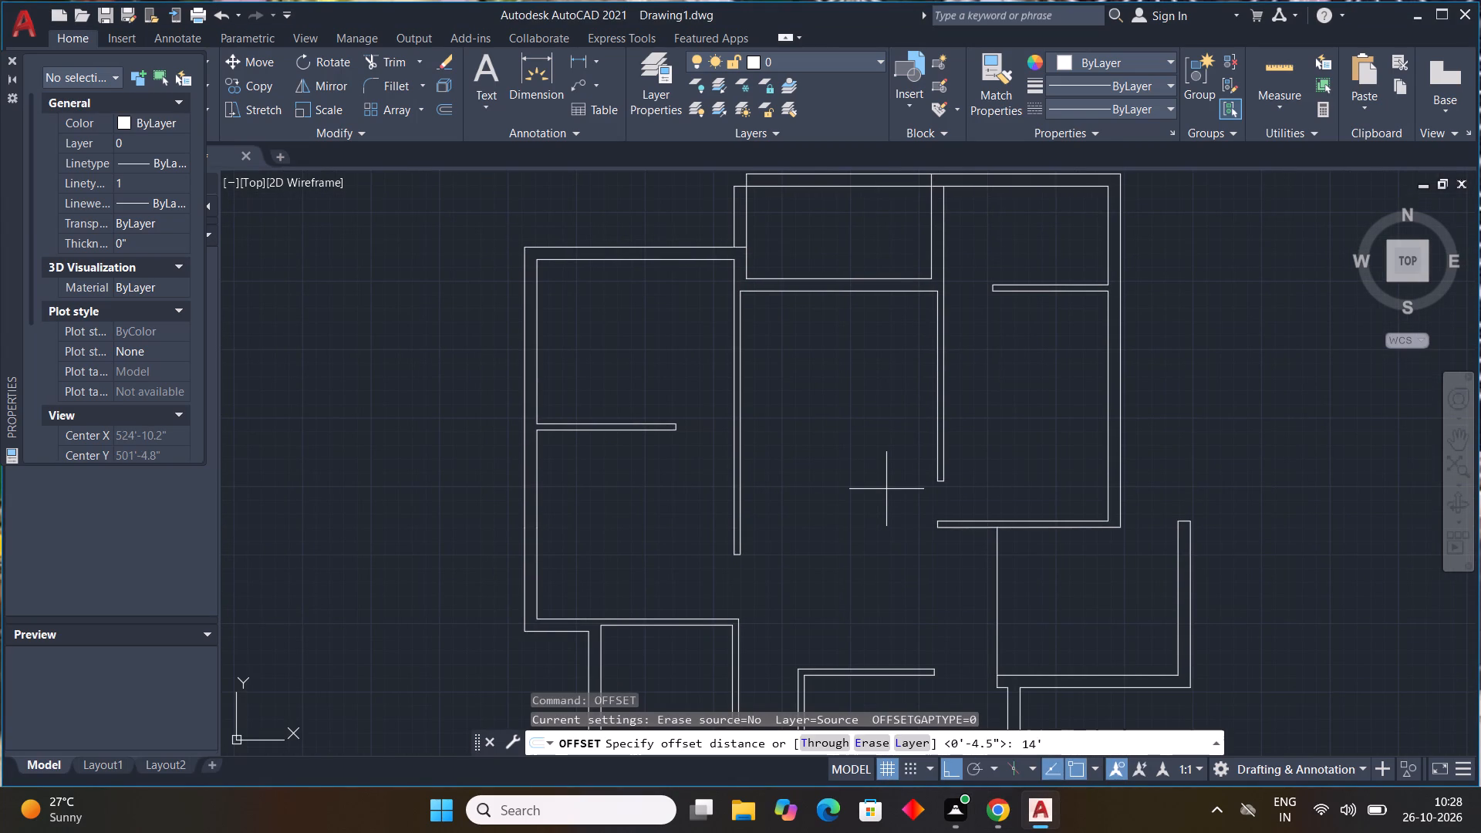
{"action": "key", "text": "Return"}
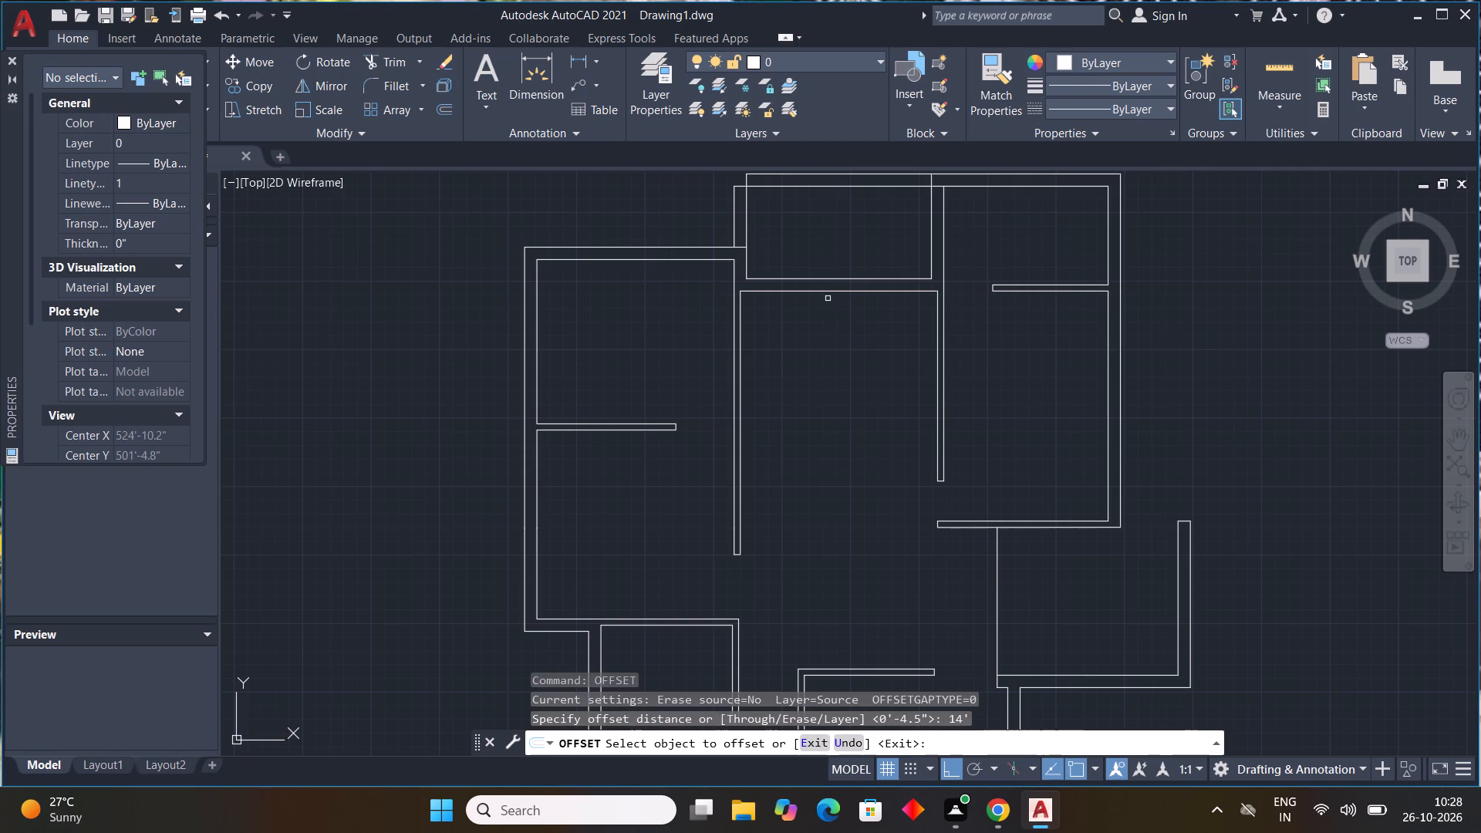
{"action": "left_click", "coordinate": [834, 291]}
{"action": "left_click", "coordinate": [841, 379]}
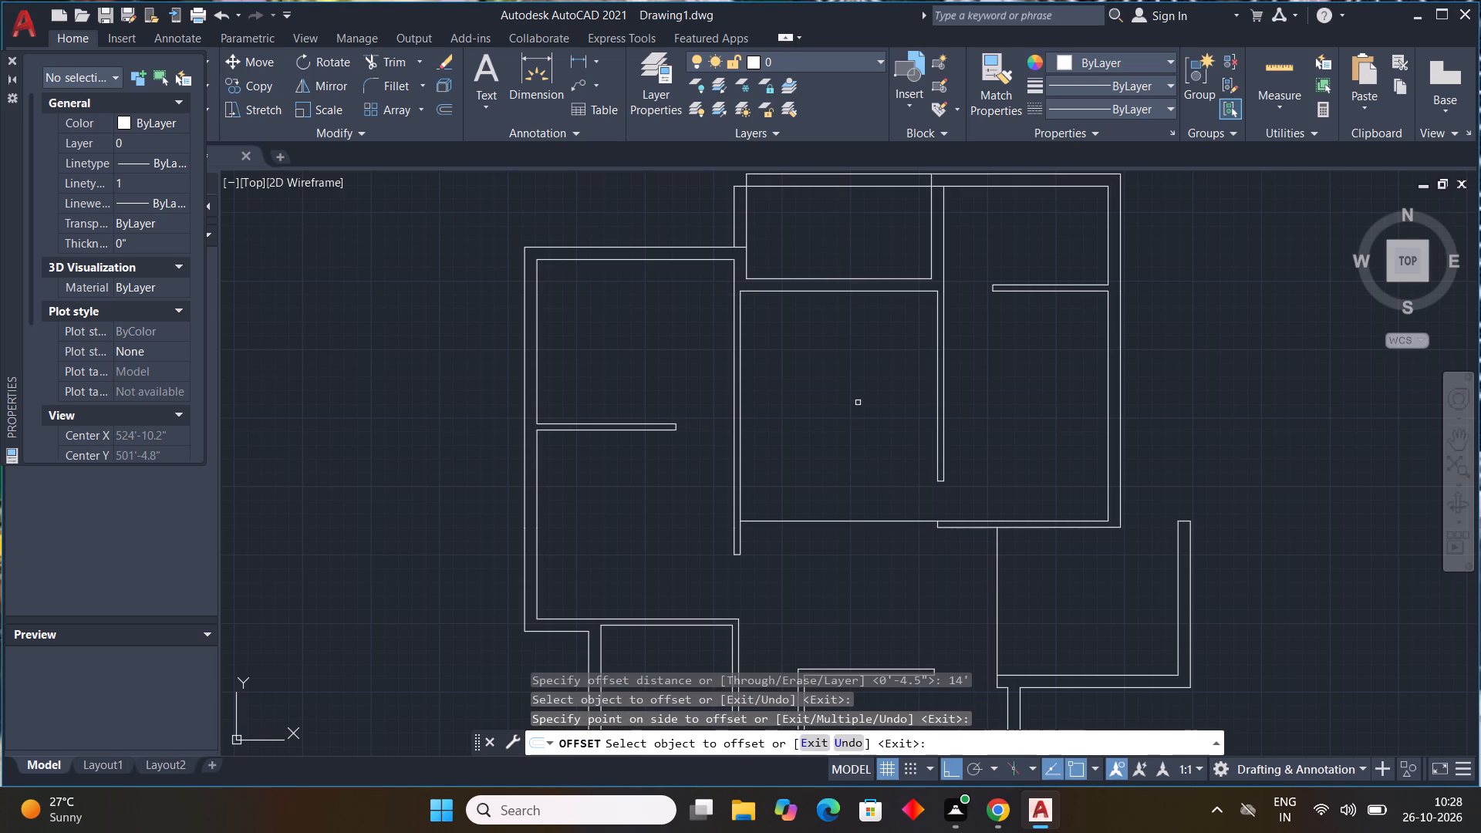
{"action": "key", "text": "Escape"}
Offset the middle room's new lower line 4.5" downward to give the wall its thickness.
{"action": "key", "text": "space"}
{"action": "type", "text": "4."}
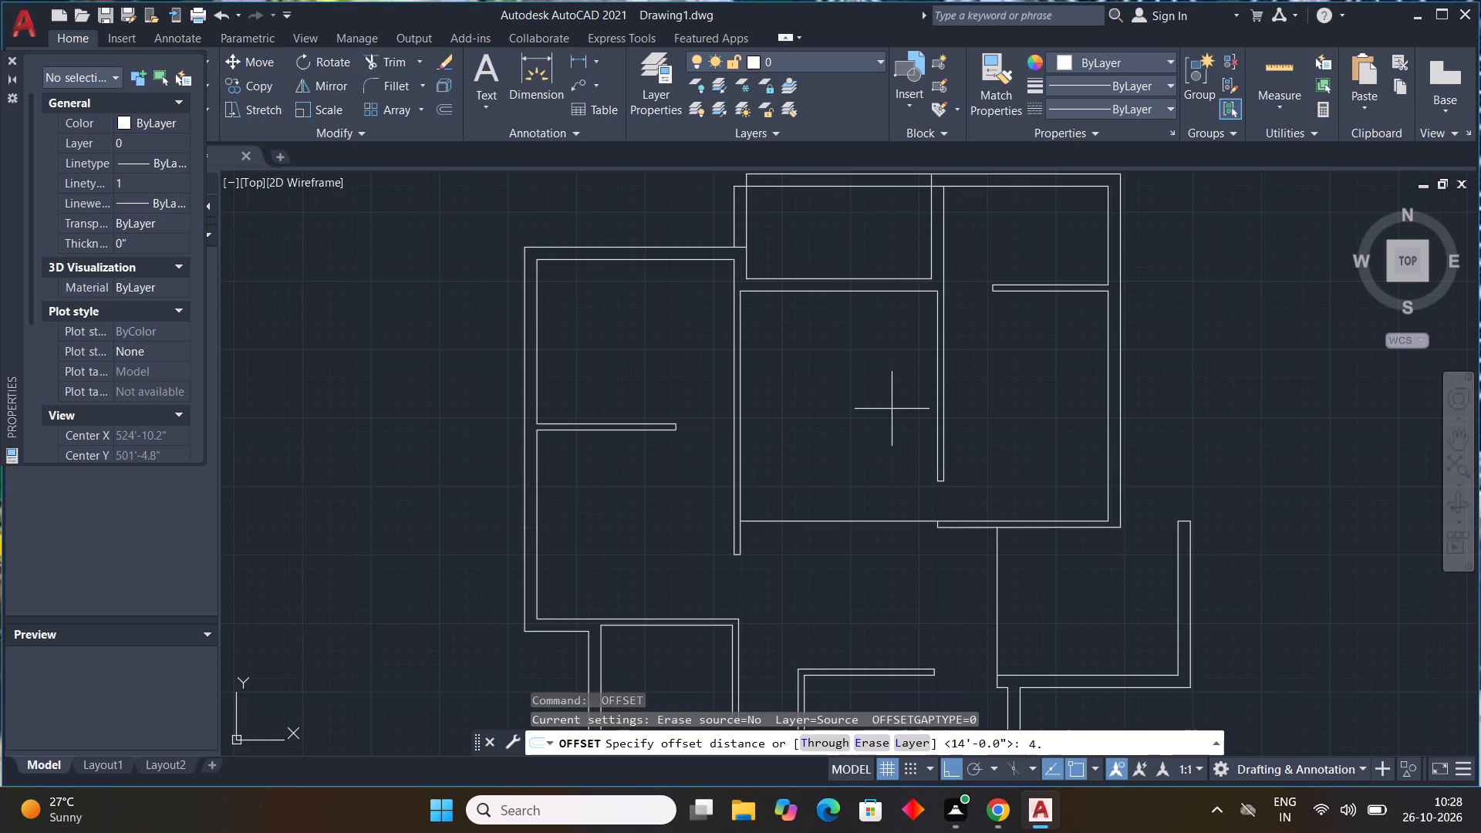
{"action": "type", "text": "5\""}
{"action": "key", "text": "Return"}
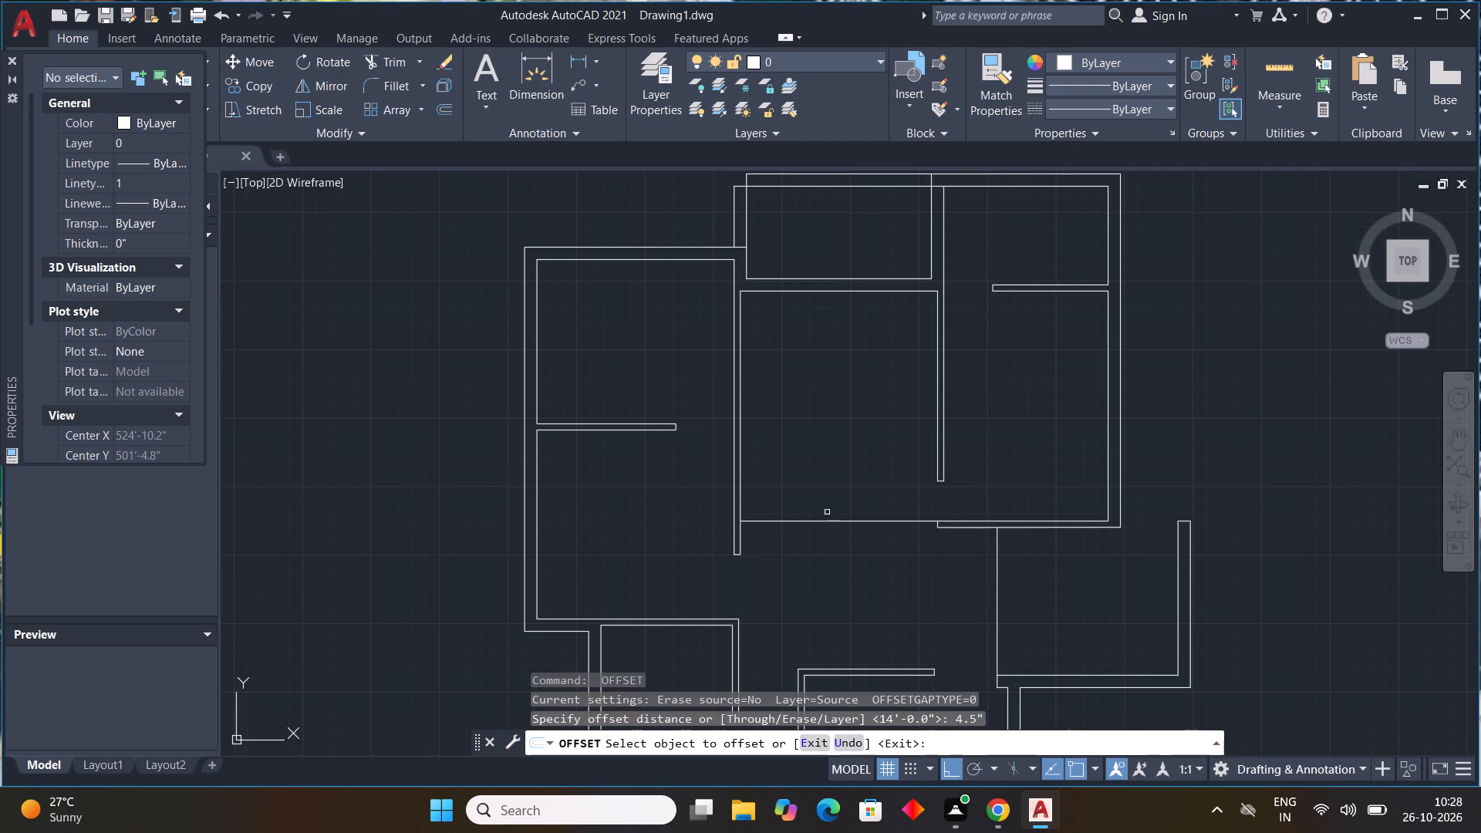
{"action": "left_click", "coordinate": [828, 518]}
{"action": "left_click", "coordinate": [827, 555]}
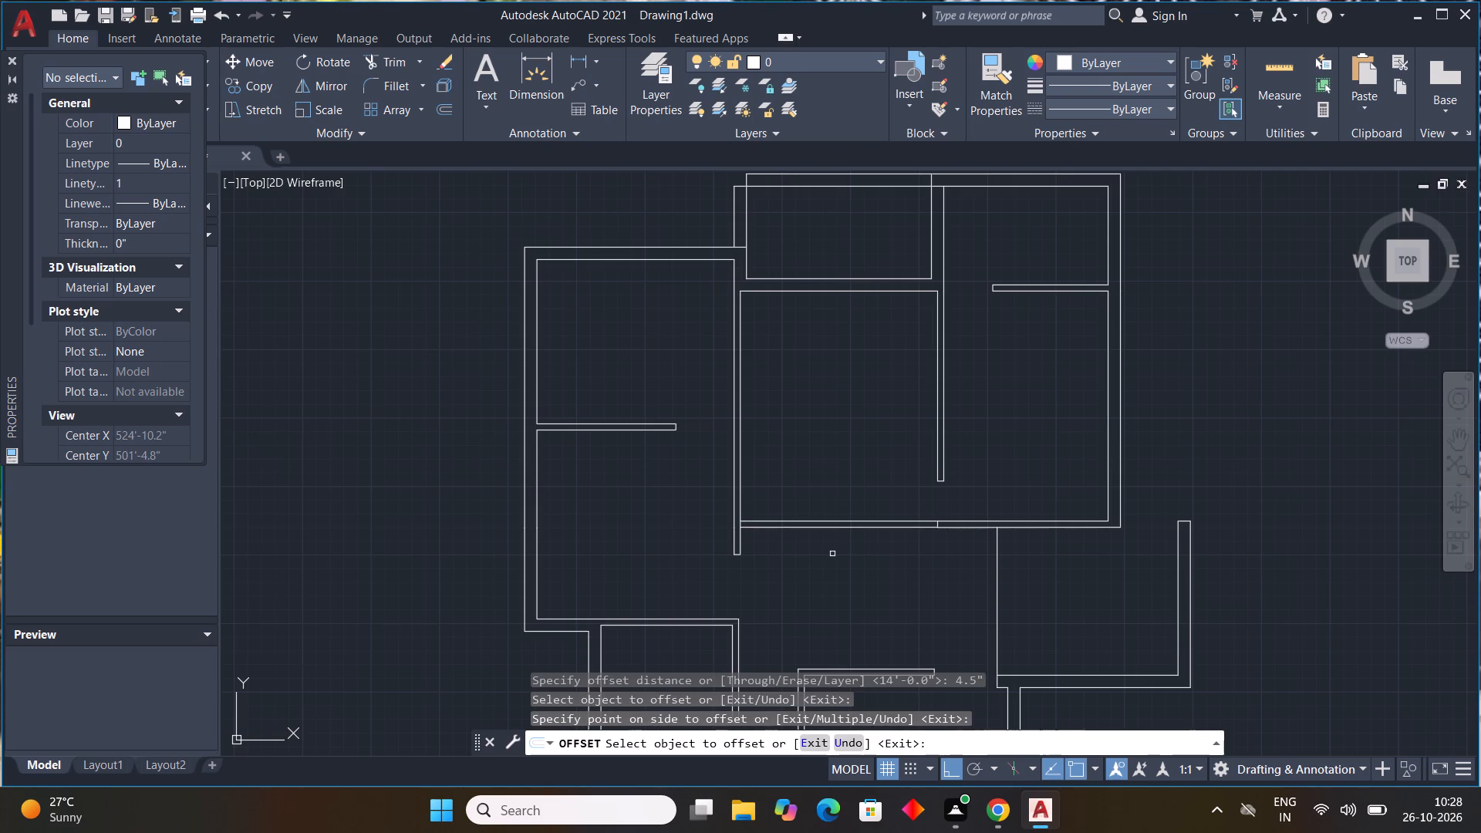
{"action": "key", "text": "Escape"}
{"action": "key", "text": "Escape"}
{"action": "key", "text": "Escape"}
{"action": "key", "text": "Escape"}
{"action": "key", "text": "Escape"}
{"action": "key", "text": "Escape"}
{"action": "key", "text": "Escape"}
{"action": "key", "text": "Escape"}
{"action": "key", "text": "Escape"}
{"action": "key", "text": "Escape"}
{"action": "key", "text": "Escape"}
{"action": "key", "text": "Escape"}
{"action": "key", "text": "Escape"}
{"action": "key", "text": "Escape"}
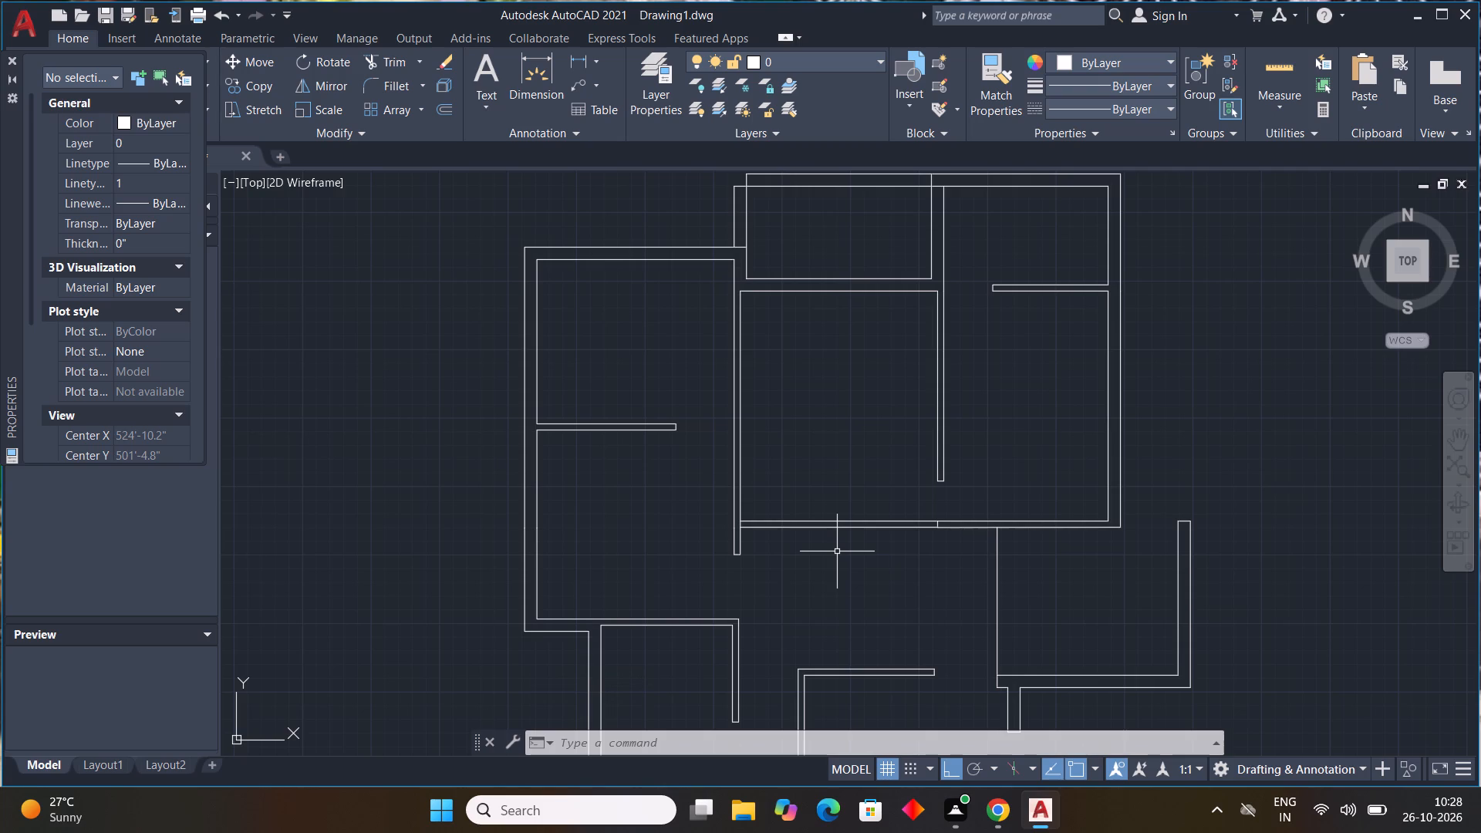
Offset the upper line of the middle room's lower wall 4' upward into the room.
{"action": "type", "text": "off"}
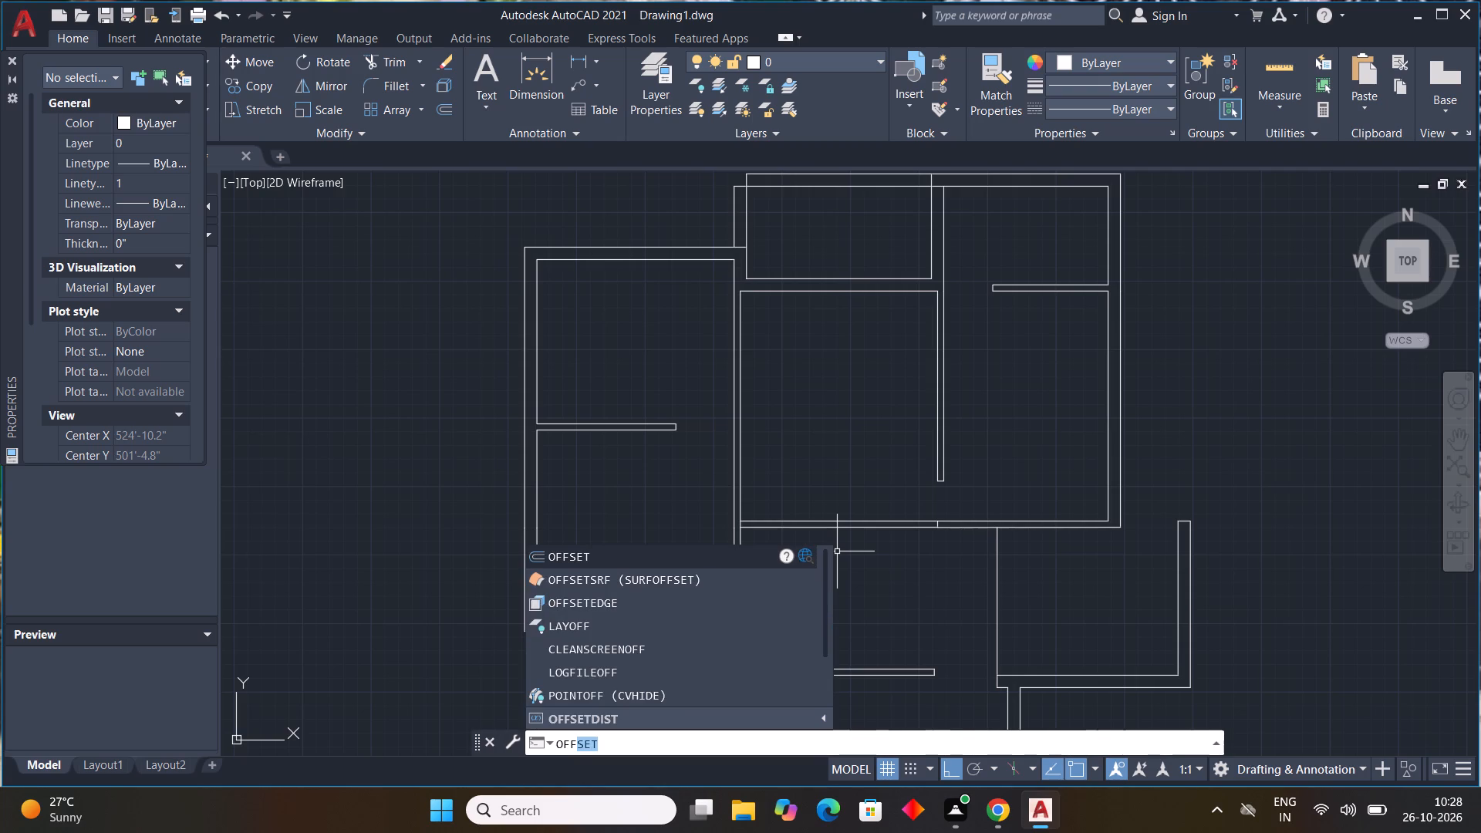
{"action": "key", "text": "space"}
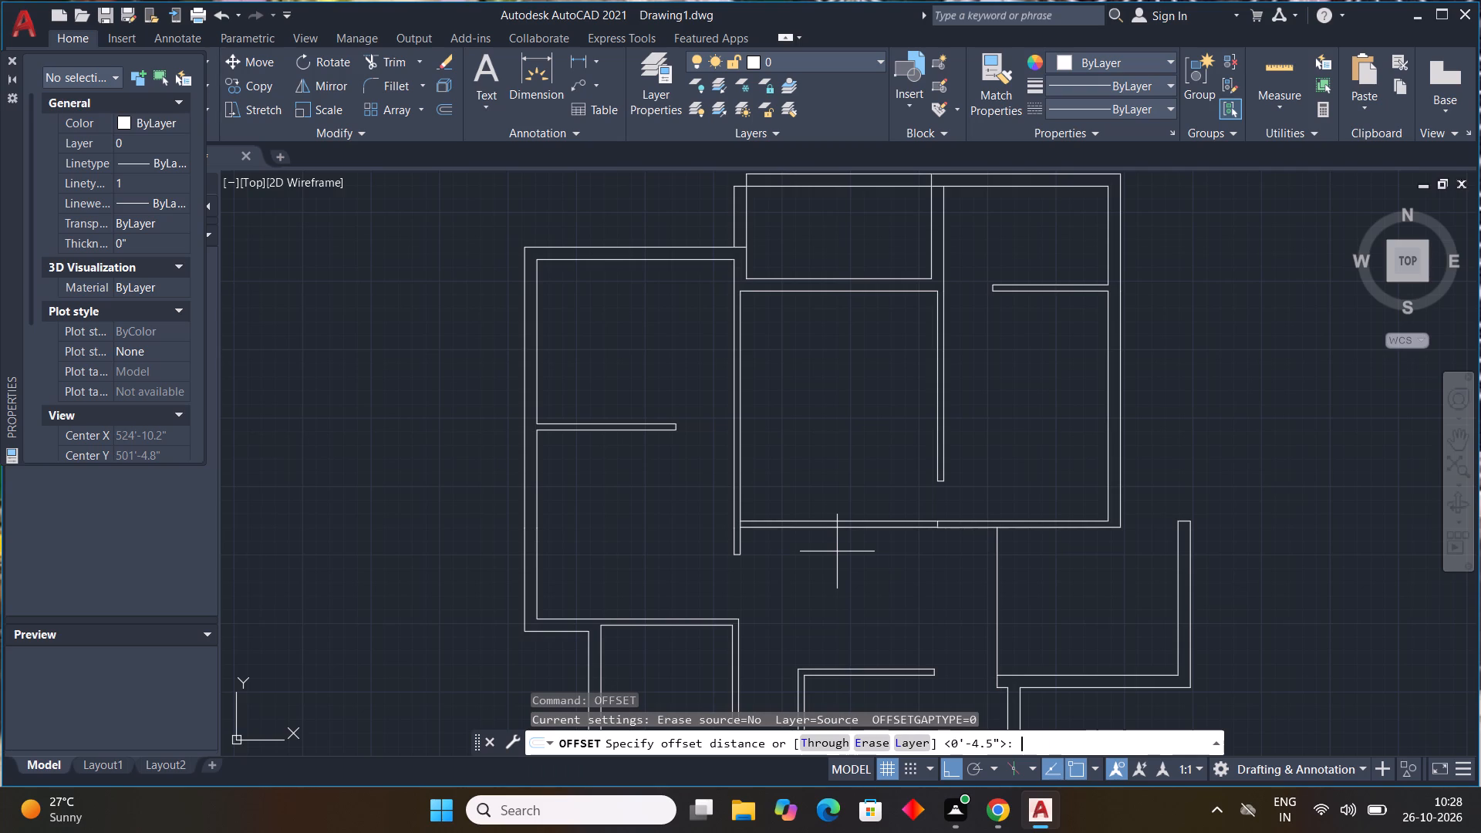
{"action": "type", "text": "4'"}
{"action": "key", "text": "Return"}
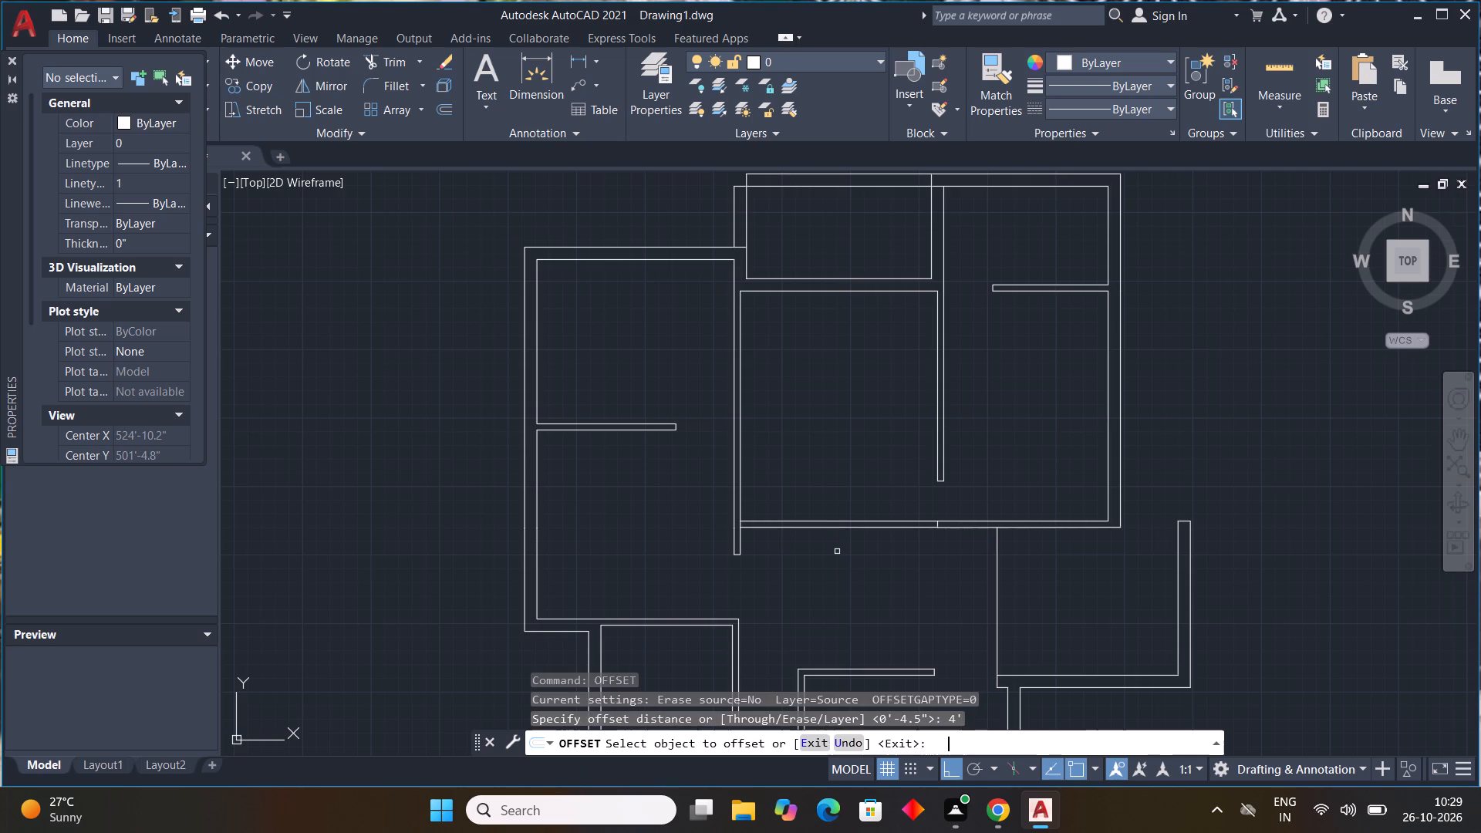
{"action": "left_click_drag", "start_coordinate": [798, 521], "coordinate": [798, 512]}
{"action": "left_click", "coordinate": [791, 470]}
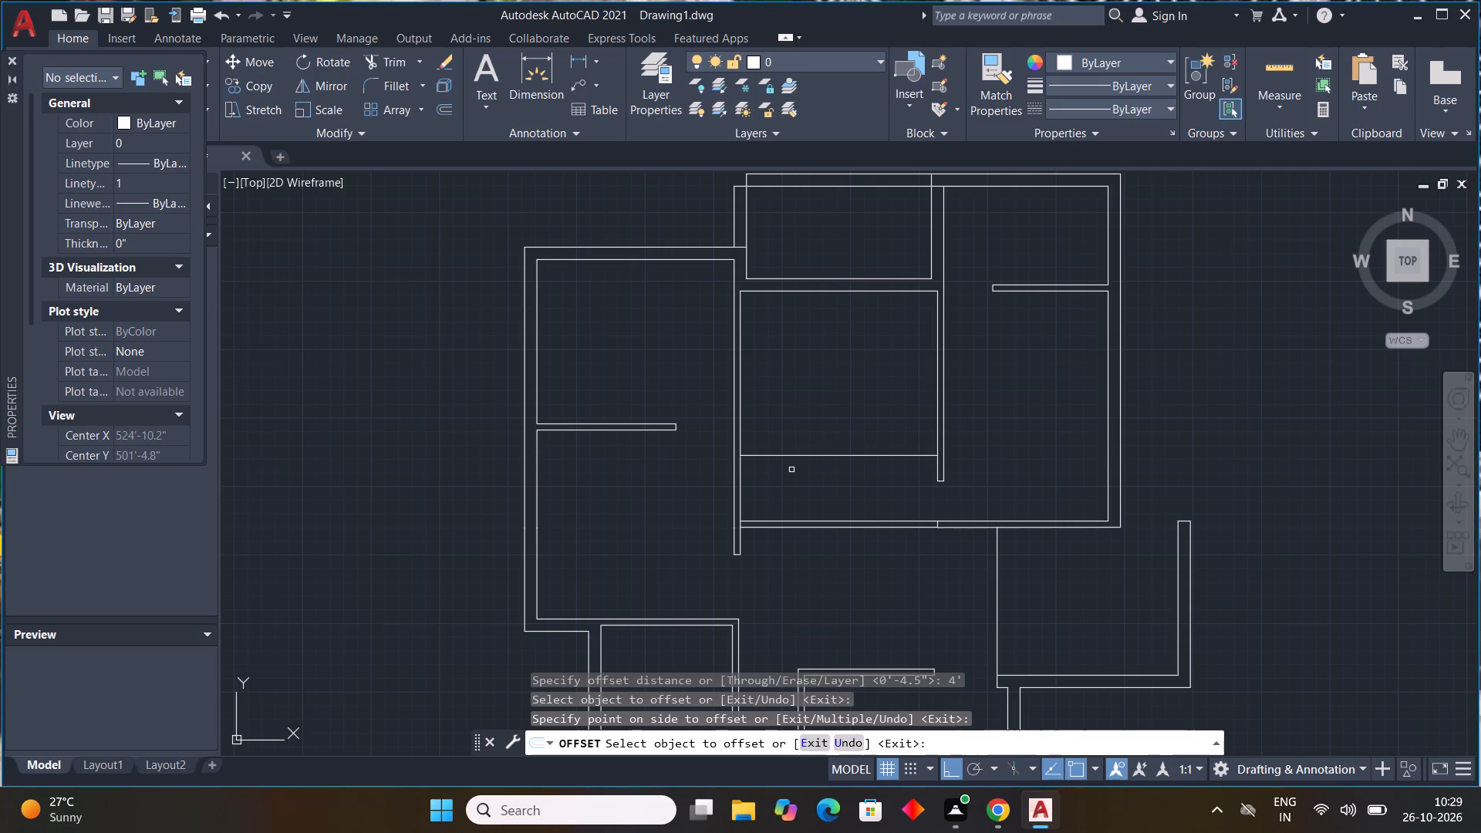
{"action": "key", "text": "Escape"}
{"action": "key", "text": "Escape"}
{"action": "key", "text": "Escape"}
{"action": "key", "text": "Escape"}
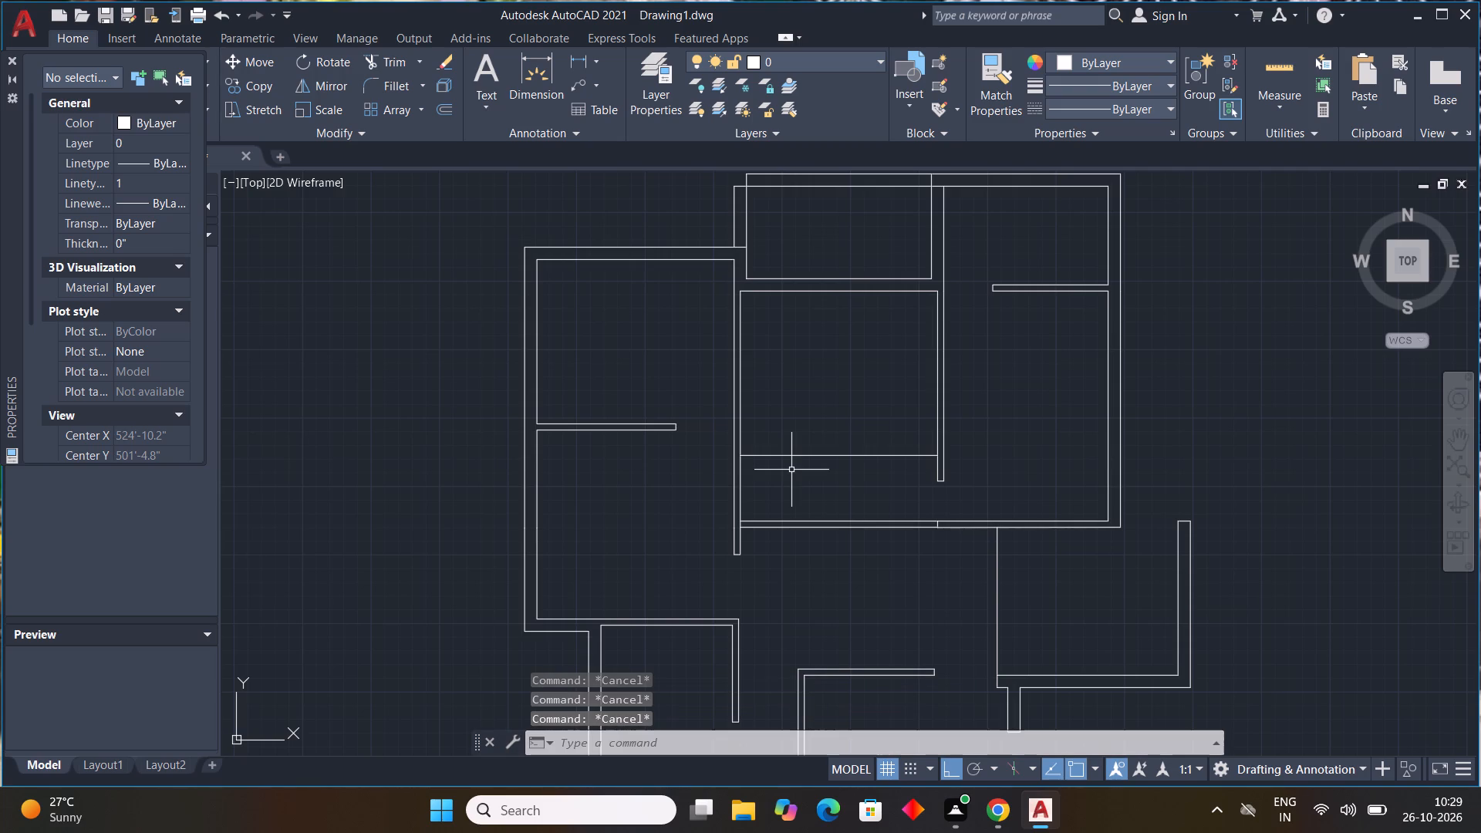
{"action": "key", "text": "Escape"}
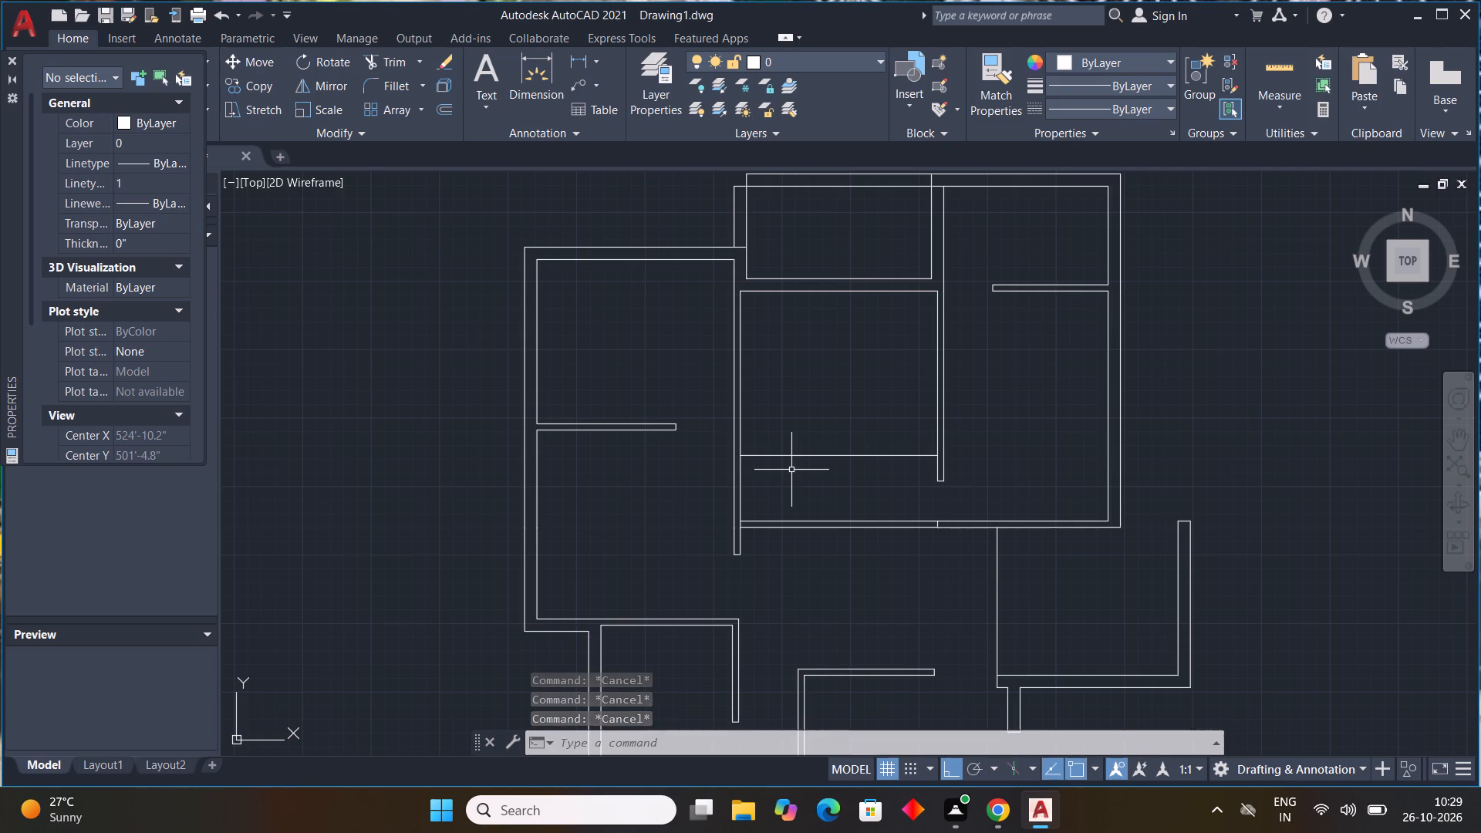
Offset the inner face of the middle room's left wall 6'6" to the right.
{"action": "key", "text": "space"}
{"action": "type", "text": "6'6\""}
{"action": "key", "text": "Return"}
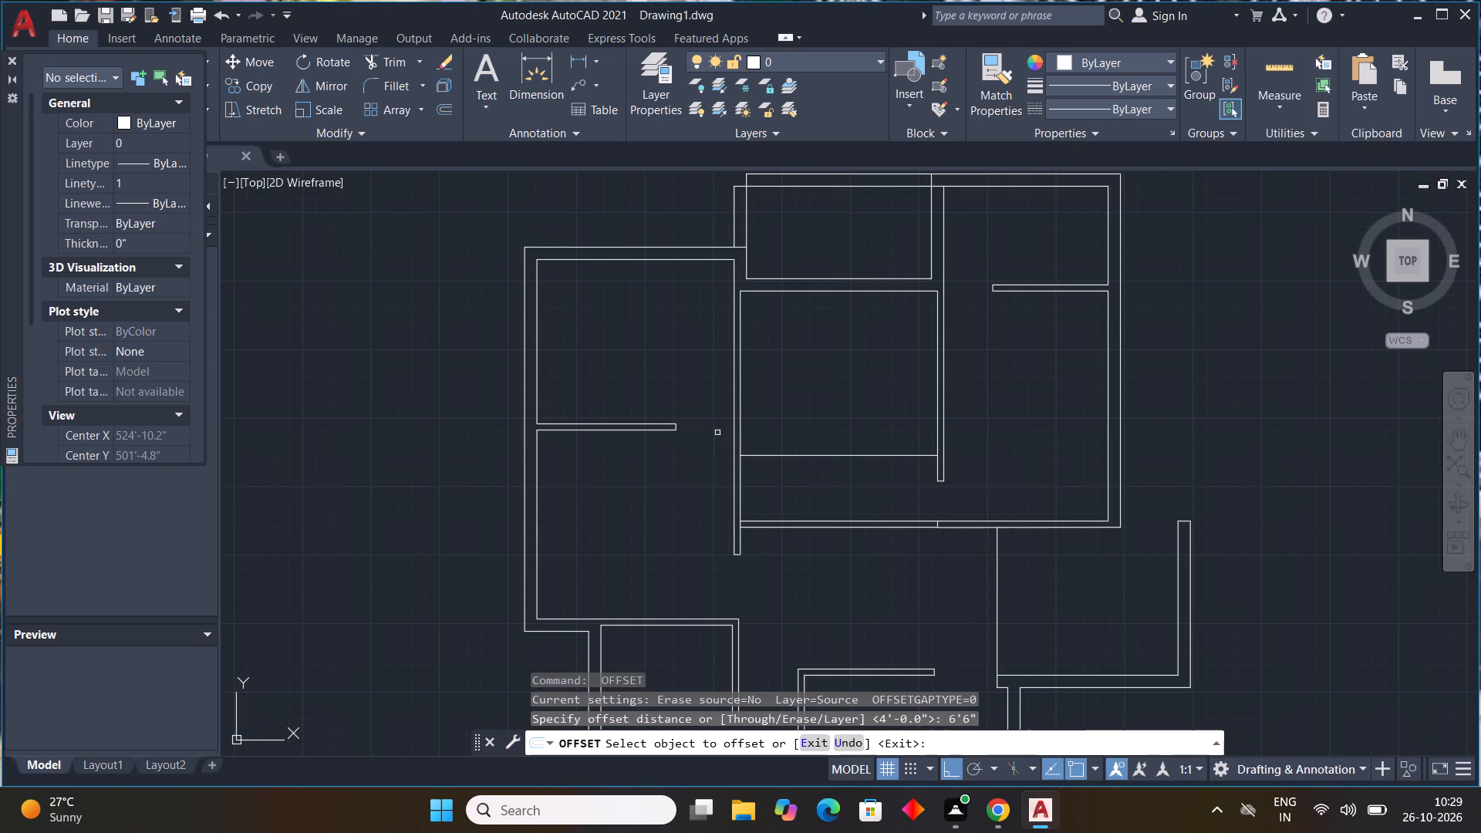
{"action": "left_click", "coordinate": [741, 474]}
{"action": "left_click", "coordinate": [945, 523]}
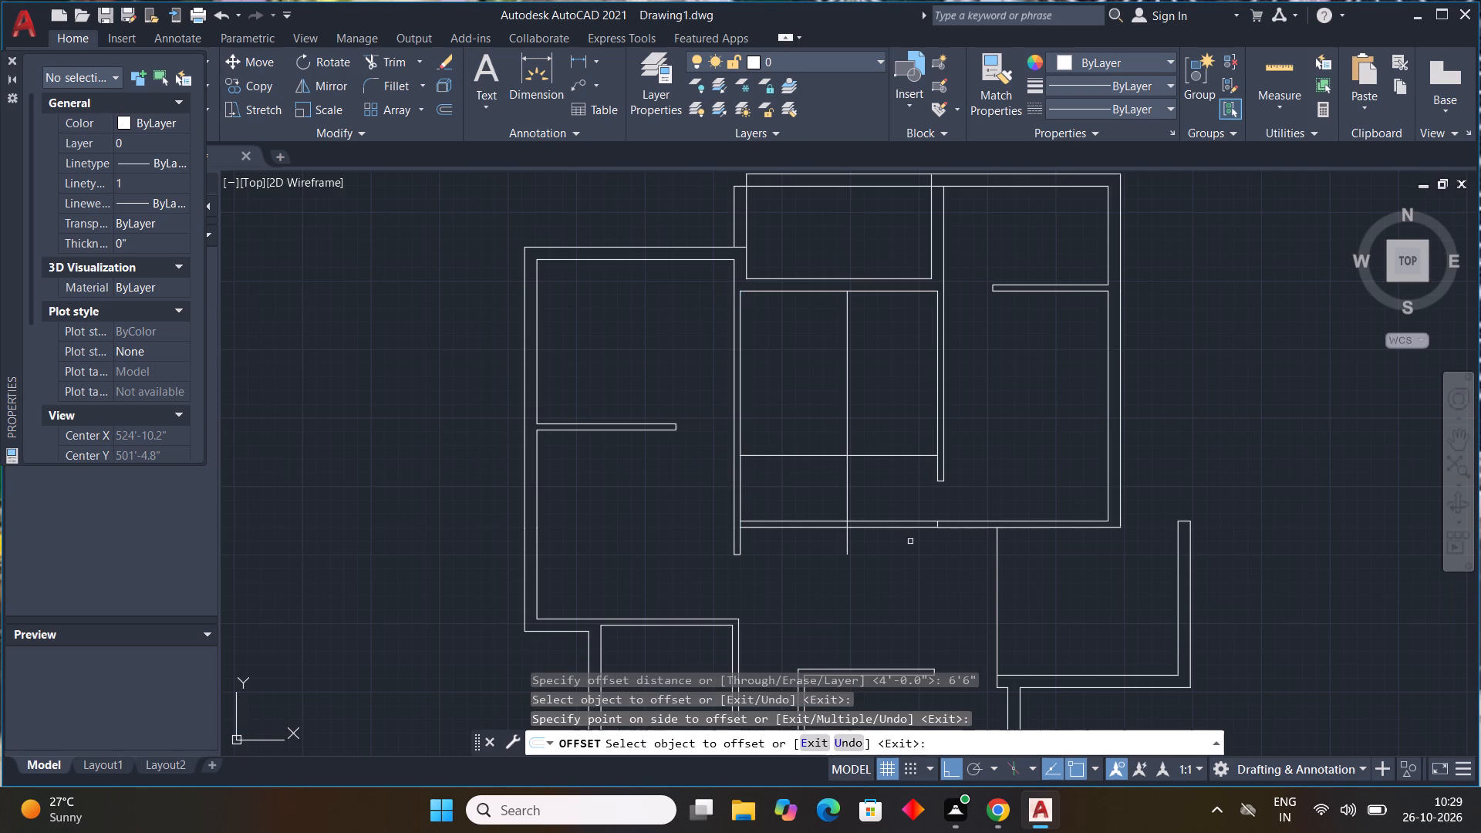
{"action": "key", "text": "Escape"}
{"action": "key", "text": "Escape"}
{"action": "key", "text": "Escape"}
{"action": "key", "text": "Escape"}
{"action": "key", "text": "Escape"}
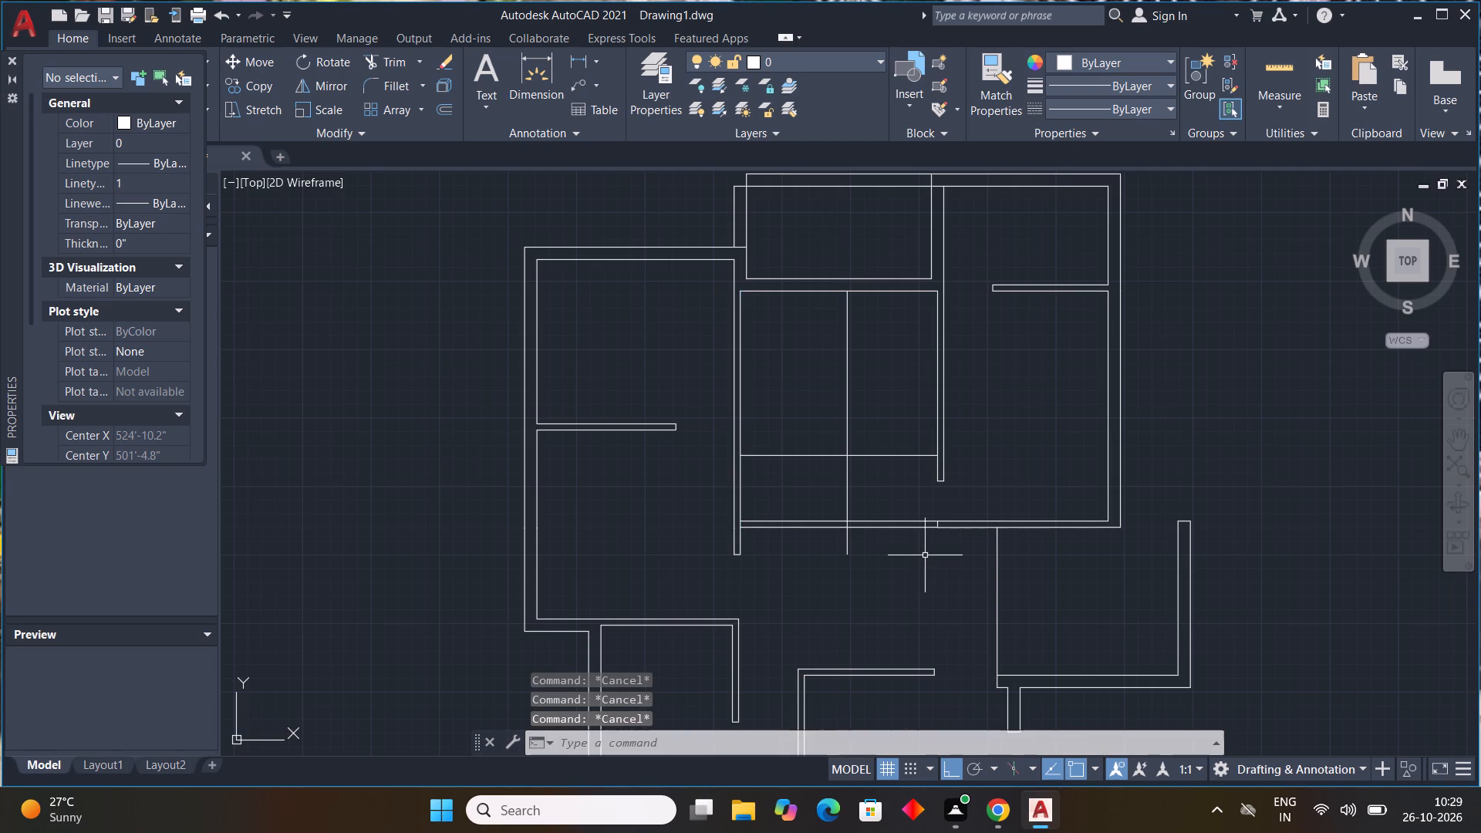
Offset the new vertical line in the middle room 4.5" to the right to form a partition.
{"action": "key", "text": "space"}
{"action": "type", "text": "4.5\""}
{"action": "key", "text": "Return"}
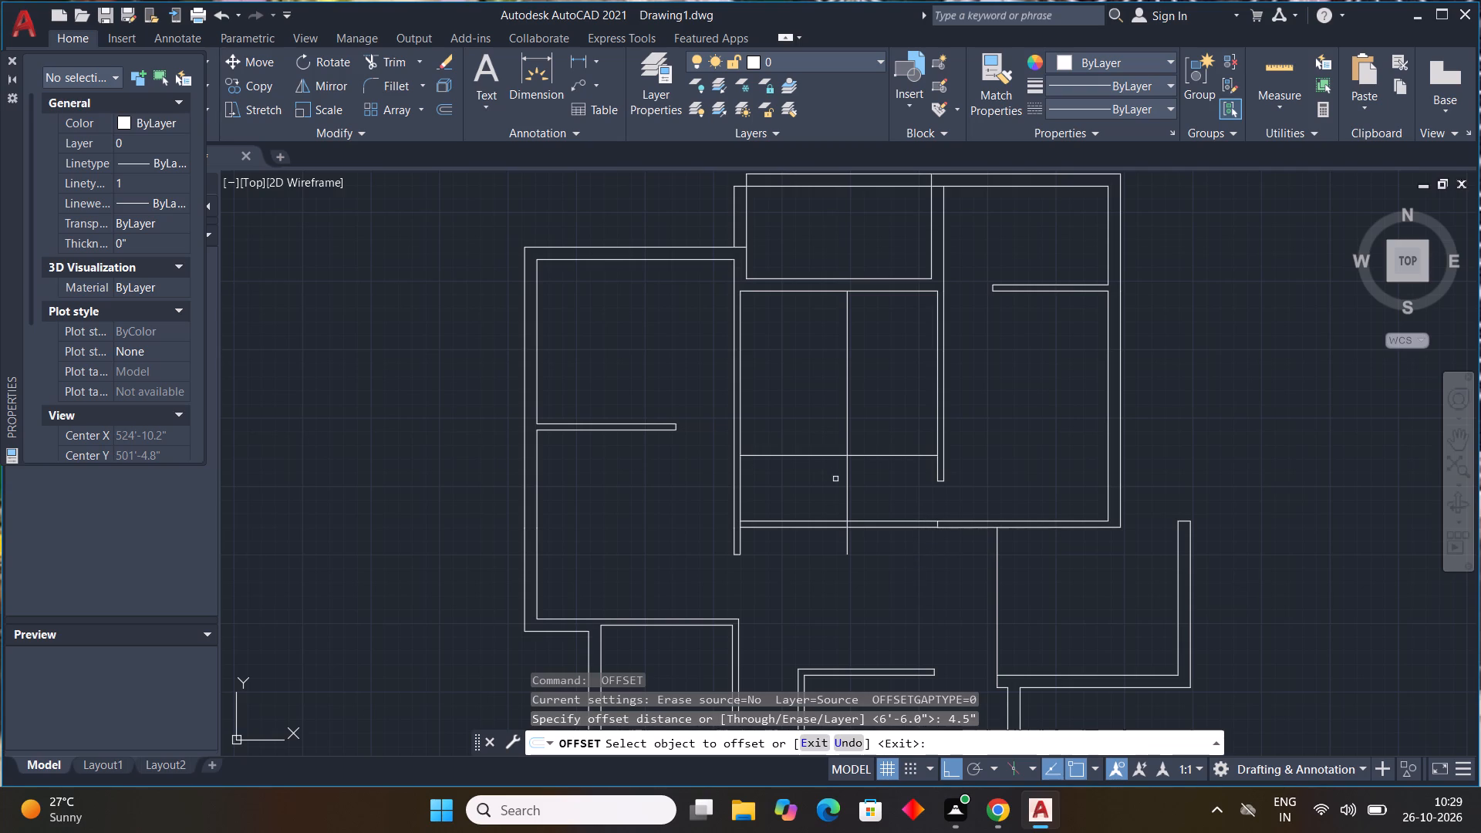
{"action": "left_click", "coordinate": [848, 484]}
{"action": "left_click", "coordinate": [863, 483]}
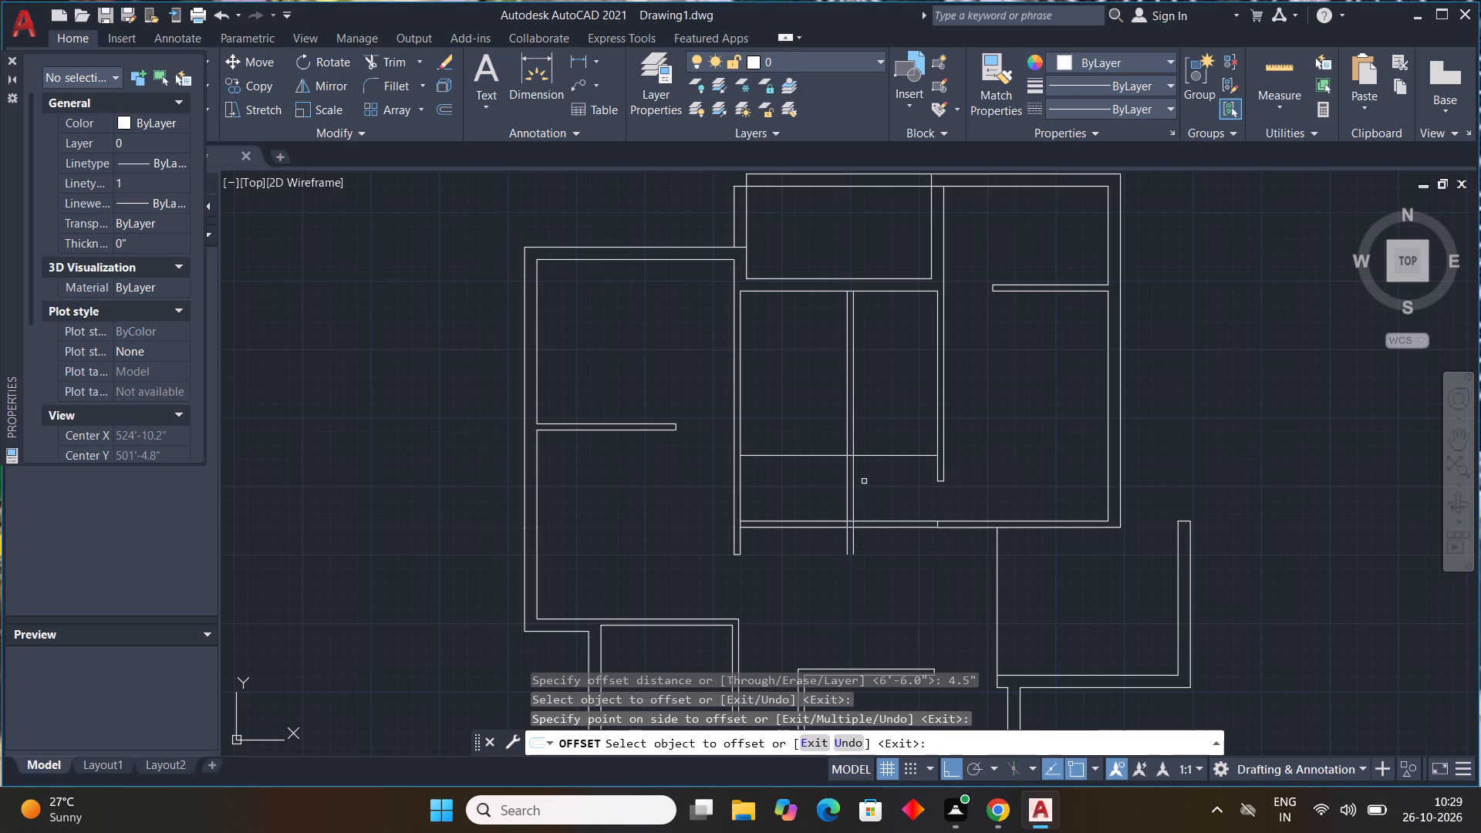
{"action": "key", "text": "Escape"}
{"action": "key", "text": "Escape"}
{"action": "key", "text": "Escape"}
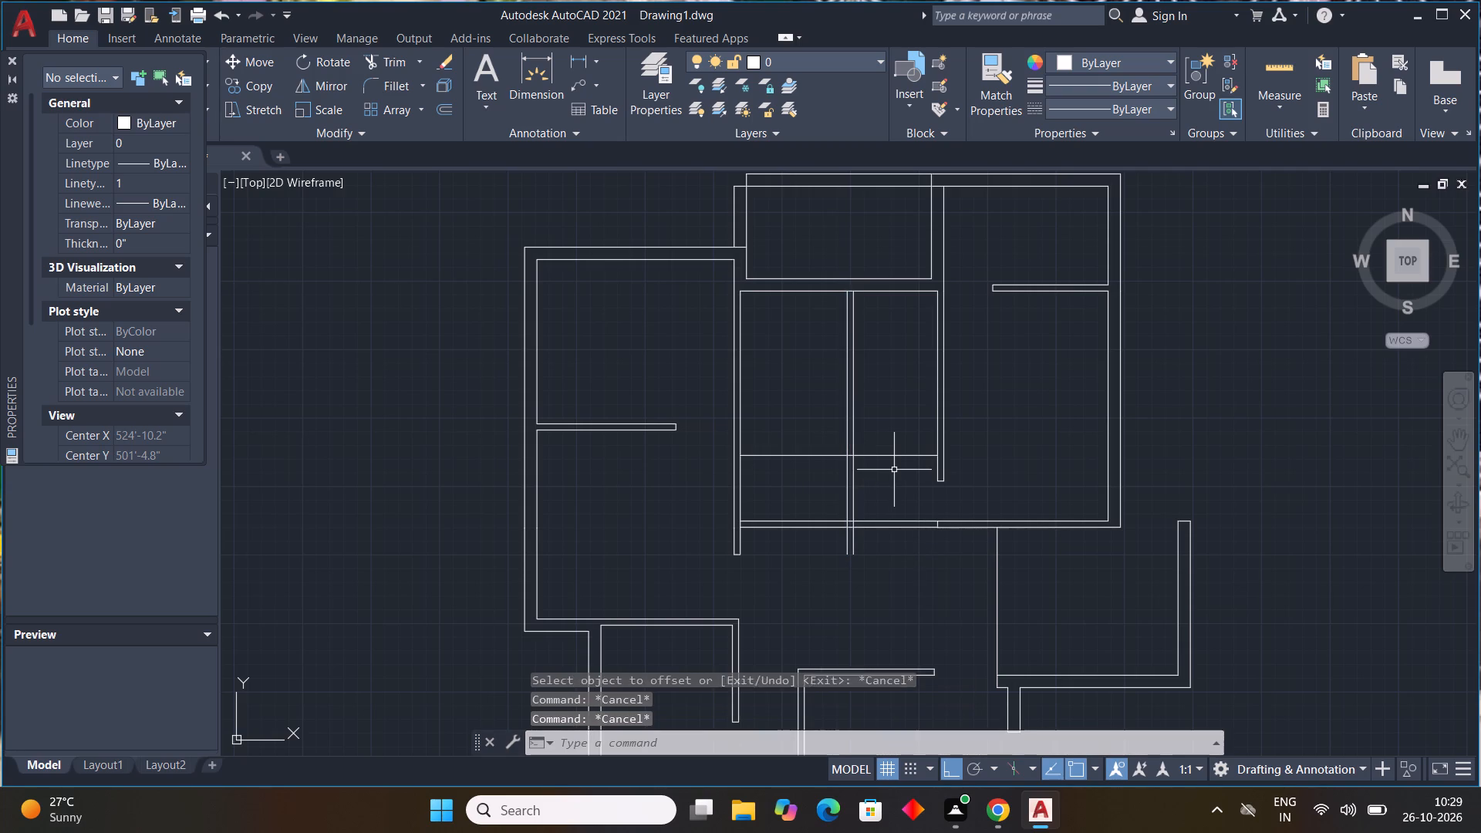
{"action": "key", "text": "Escape"}
{"action": "key", "text": "Escape"}
{"action": "key", "text": "Escape"}
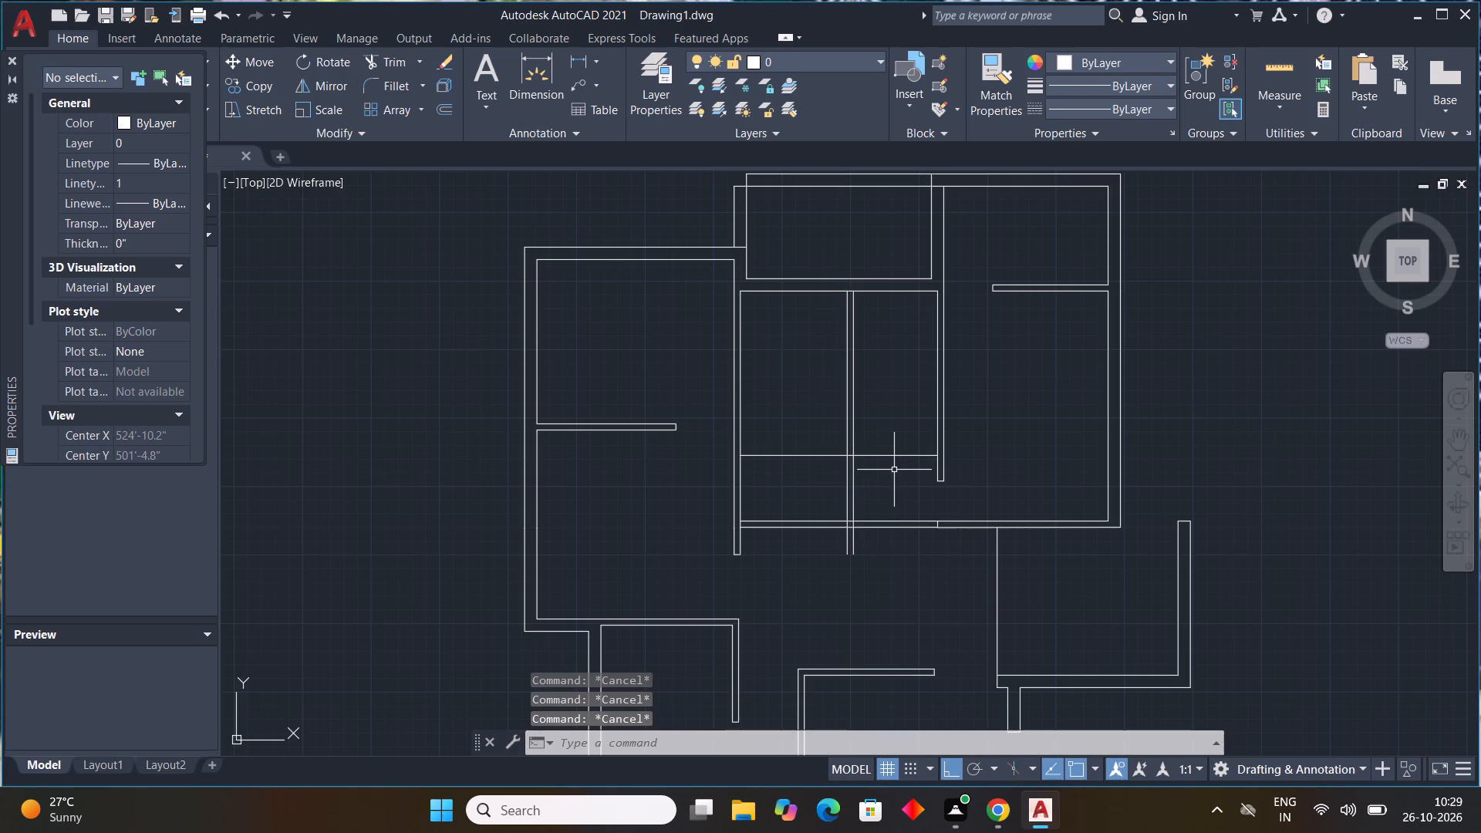
Trim the middle room's new vertical partition lines above the 4' horizontal line and below the room's lower wall.
{"action": "type", "text": "tr"}
{"action": "key", "text": "space"}
{"action": "left_click_drag", "start_coordinate": [873, 387], "coordinate": [825, 417]}
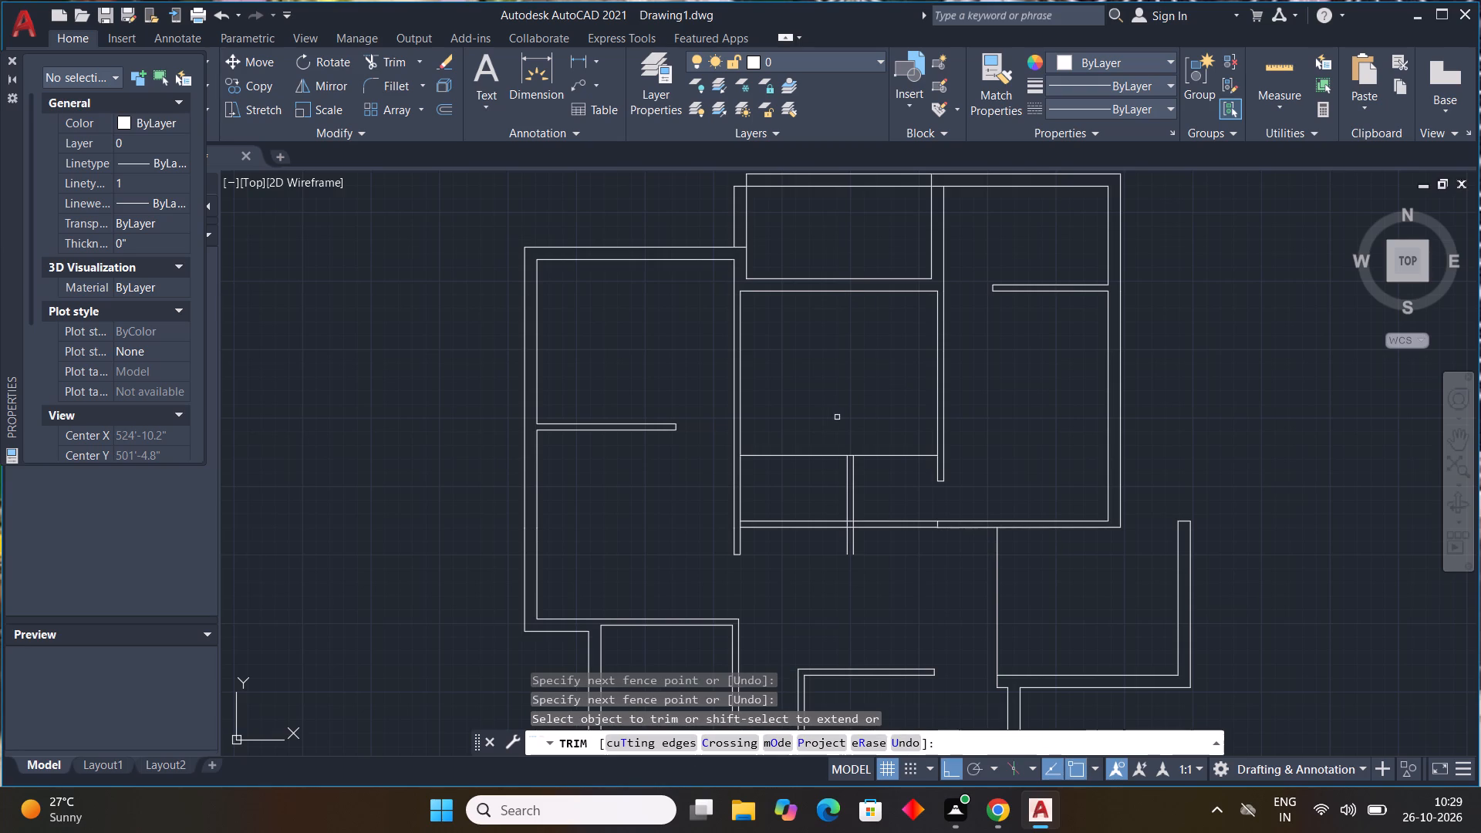
{"action": "left_click_drag", "start_coordinate": [867, 557], "coordinate": [791, 544]}
{"action": "left_click_drag", "start_coordinate": [835, 541], "coordinate": [890, 545]}
Trim the partition's junction with the lower wall into a clean corner and remove the lower wall segment right of it.
{"action": "scroll", "coordinate": [874, 528], "scroll_direction": "up", "scroll_amount": 3}
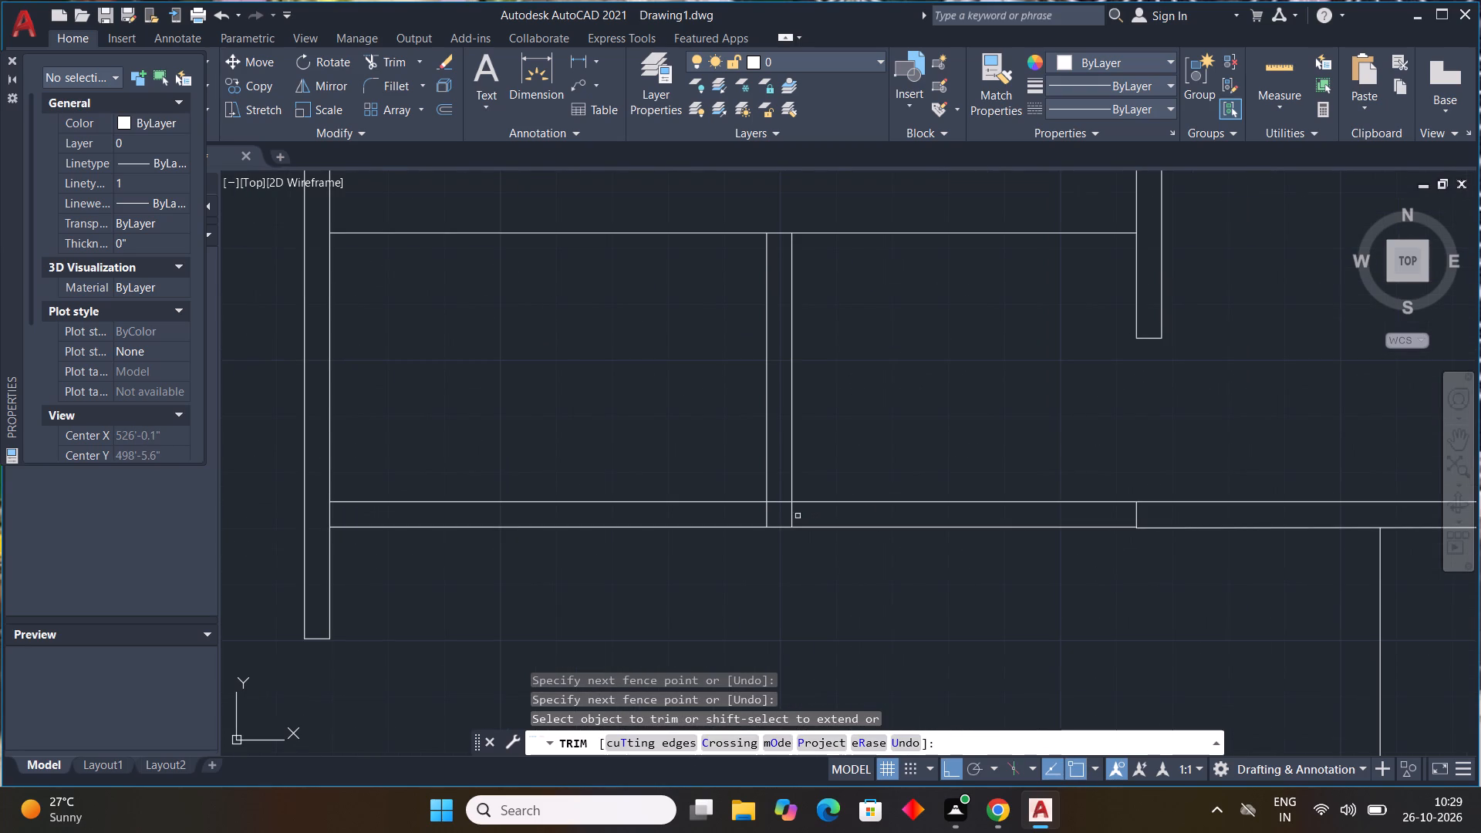
{"action": "left_click_drag", "start_coordinate": [781, 494], "coordinate": [749, 514]}
{"action": "left_click_drag", "start_coordinate": [945, 433], "coordinate": [932, 537]}
{"action": "scroll", "coordinate": [937, 540], "scroll_direction": "down", "scroll_amount": 3}
{"action": "middle_click_drag", "start_coordinate": [953, 501], "coordinate": [950, 533]}
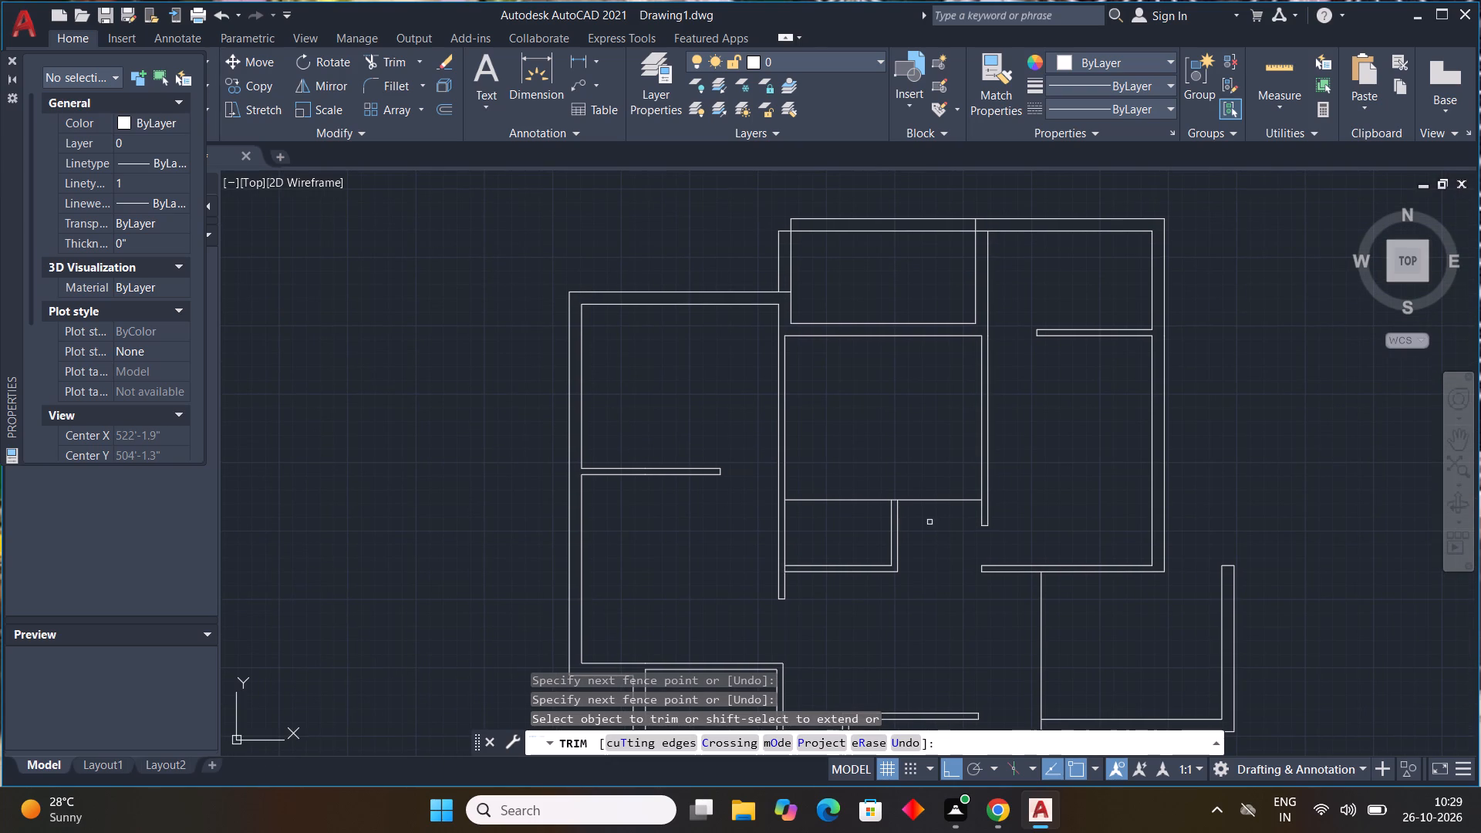
Trim away both remaining pieces of the horizontal line on either side of the middle room's short partition.
{"action": "left_click", "coordinate": [858, 500]}
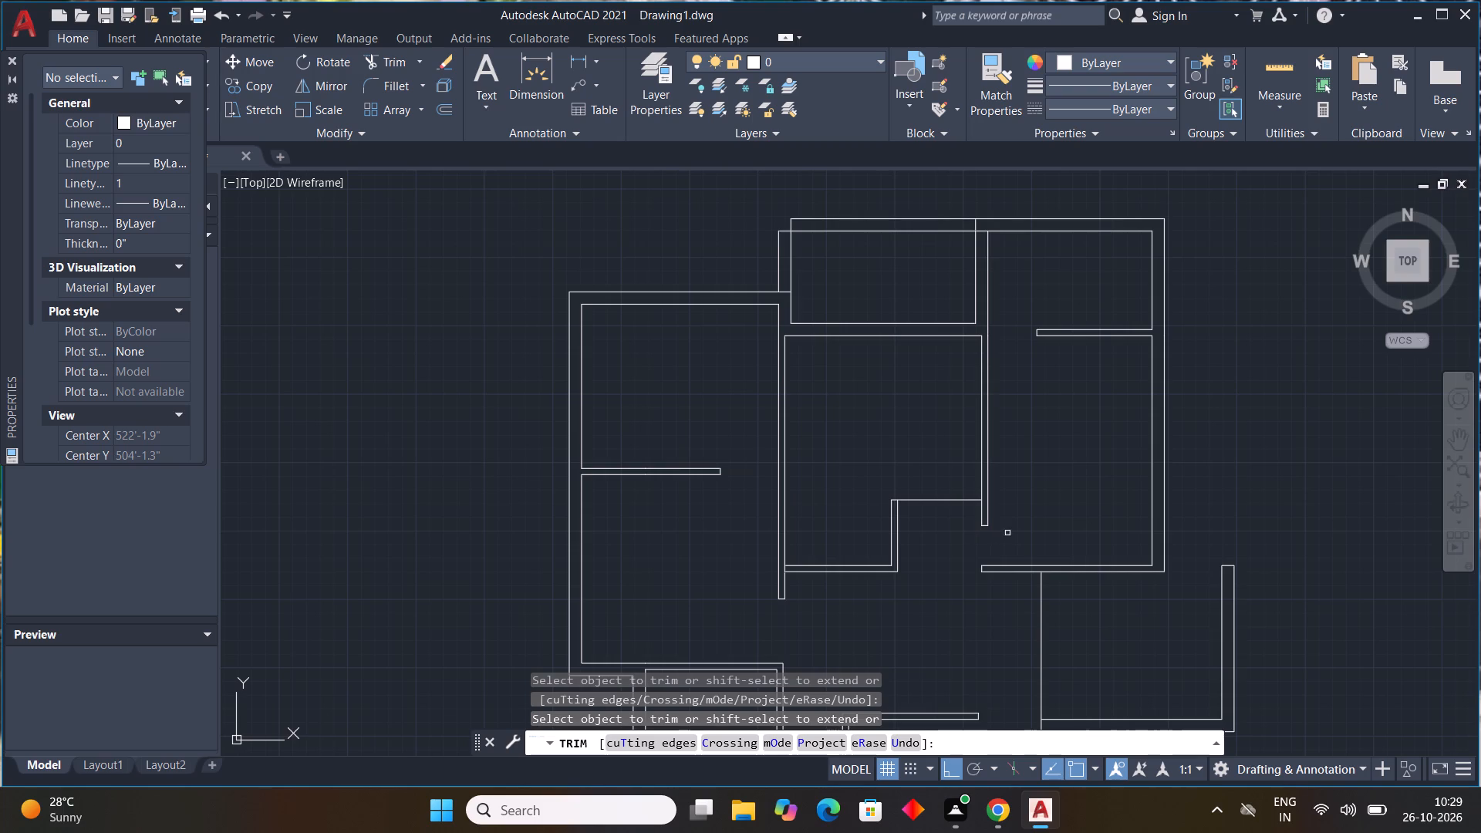
{"action": "left_click", "coordinate": [953, 501]}
{"action": "key", "text": "Escape"}
{"action": "key", "text": "Escape"}
{"action": "key", "text": "Escape"}
Draw a horizontal line from the lower end of the middle room's right wall to the right face of the short partition.
{"action": "middle_click_drag", "start_coordinate": [955, 557], "coordinate": [926, 497]}
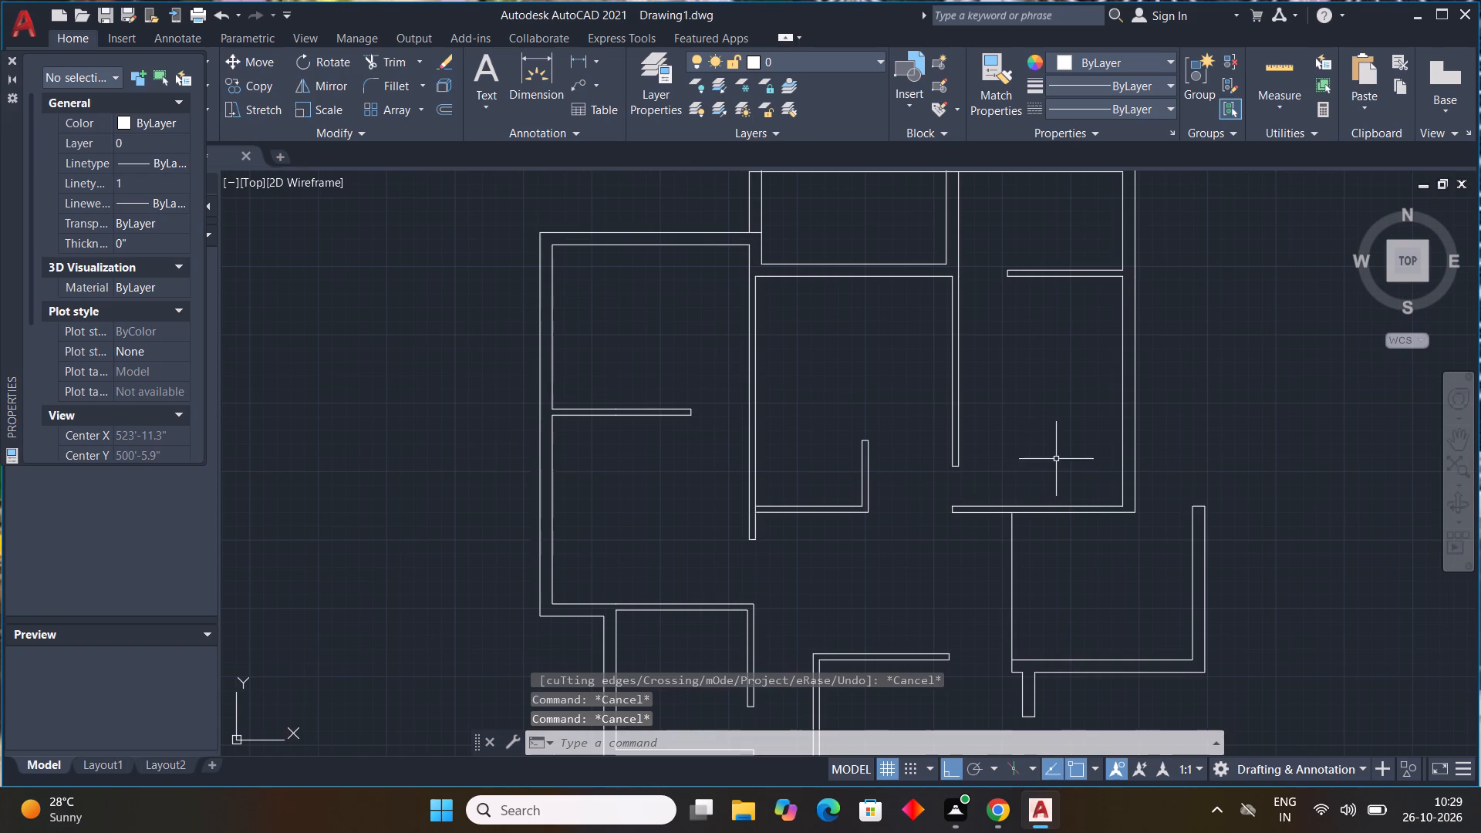
{"action": "type", "text": "l"}
{"action": "key", "text": "space"}
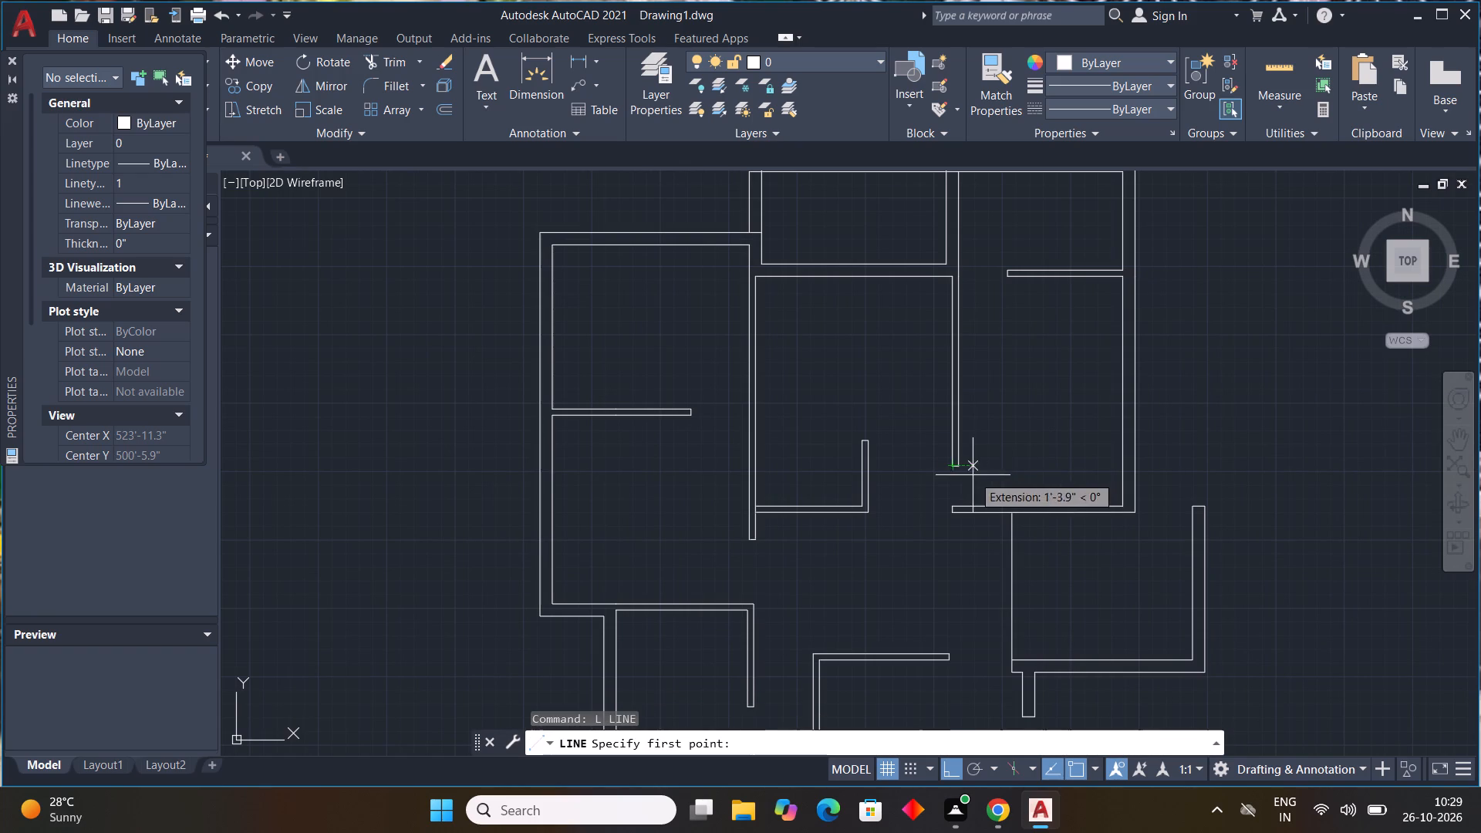
{"action": "scroll", "coordinate": [937, 448], "scroll_direction": "up", "scroll_amount": 1}
{"action": "left_click", "coordinate": [959, 475]}
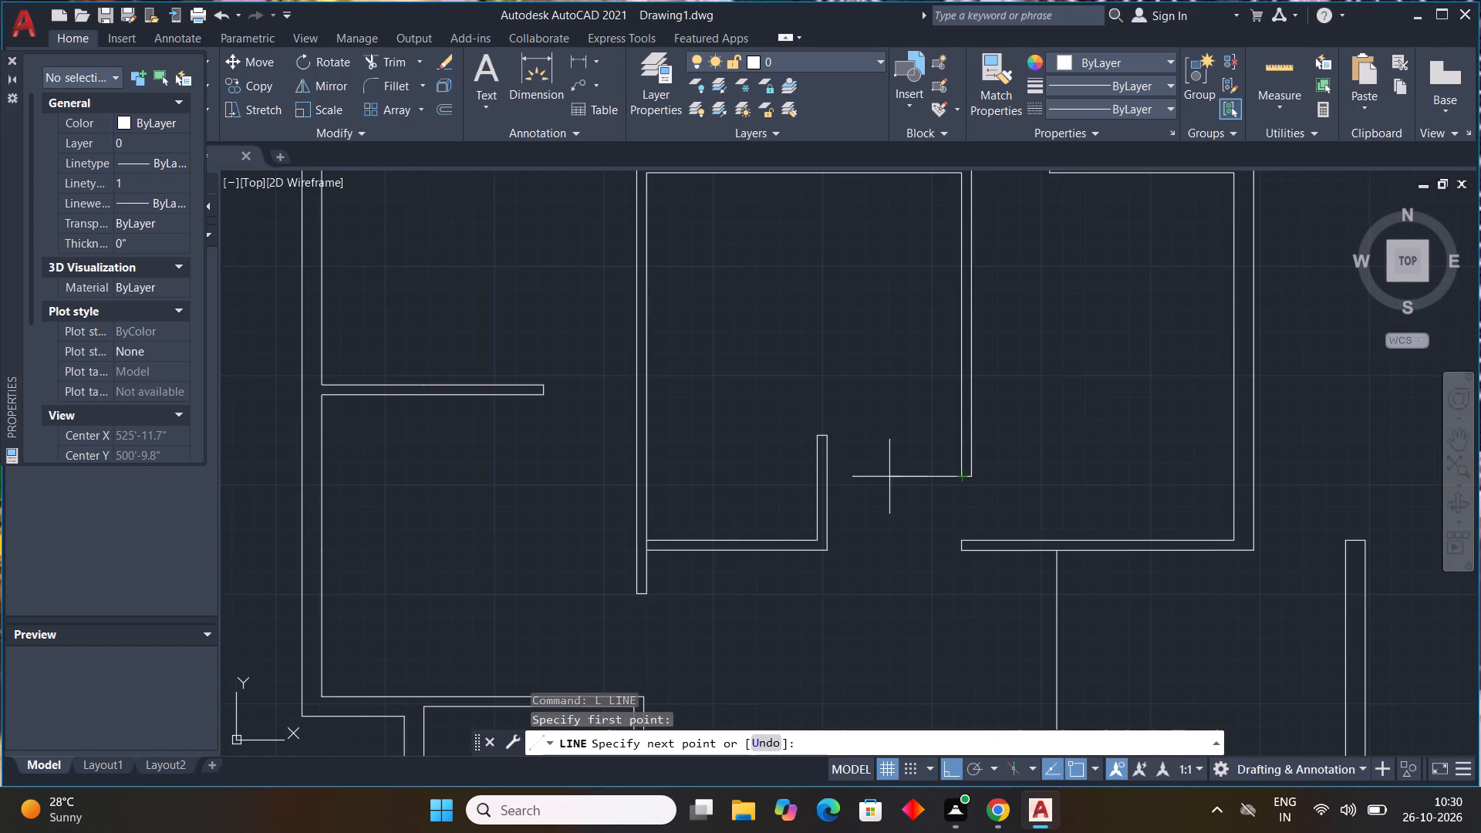
{"action": "left_click", "coordinate": [830, 480]}
{"action": "key", "text": "Escape"}
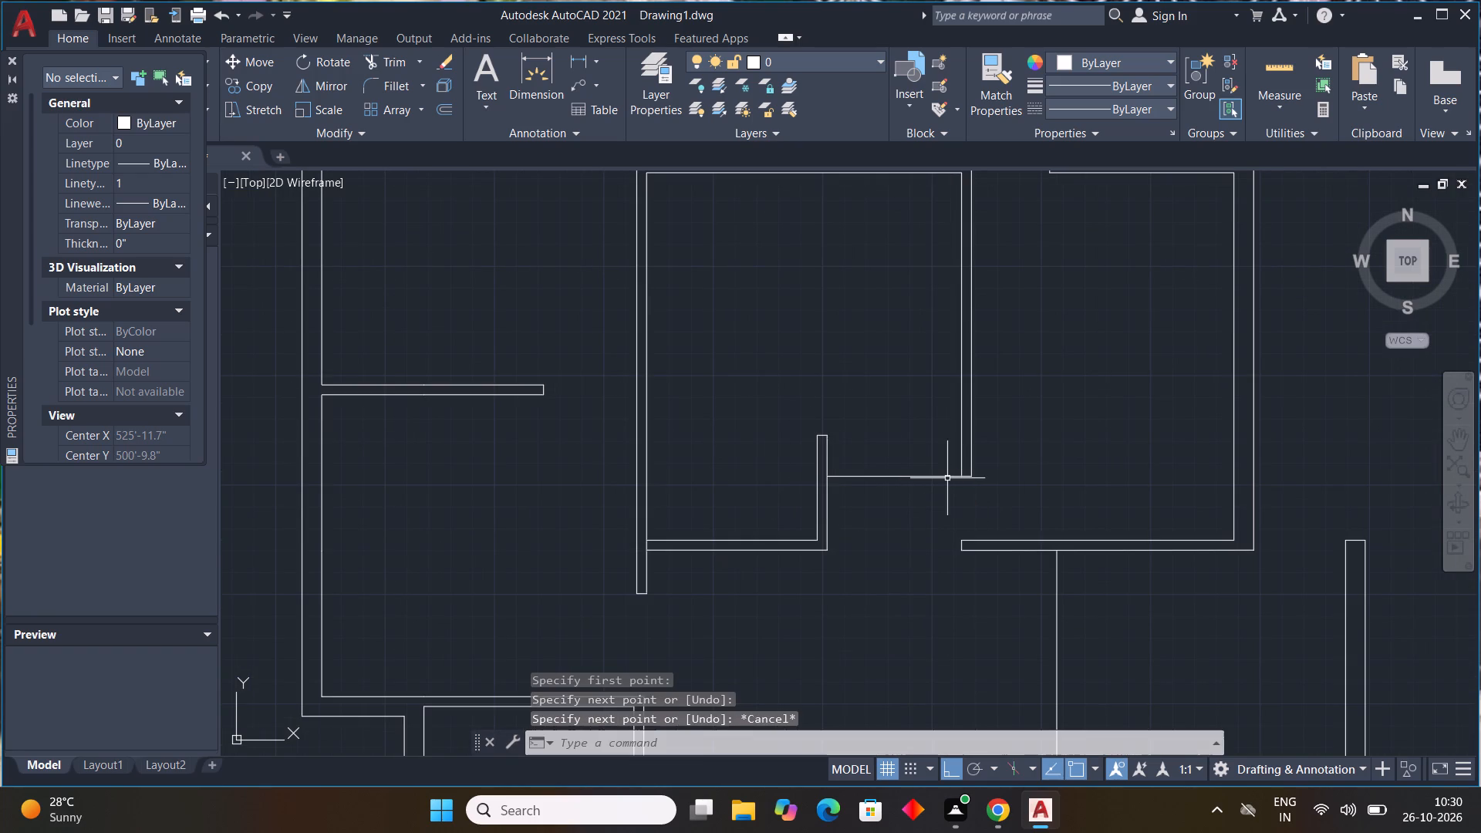
{"action": "key", "text": "Escape"}
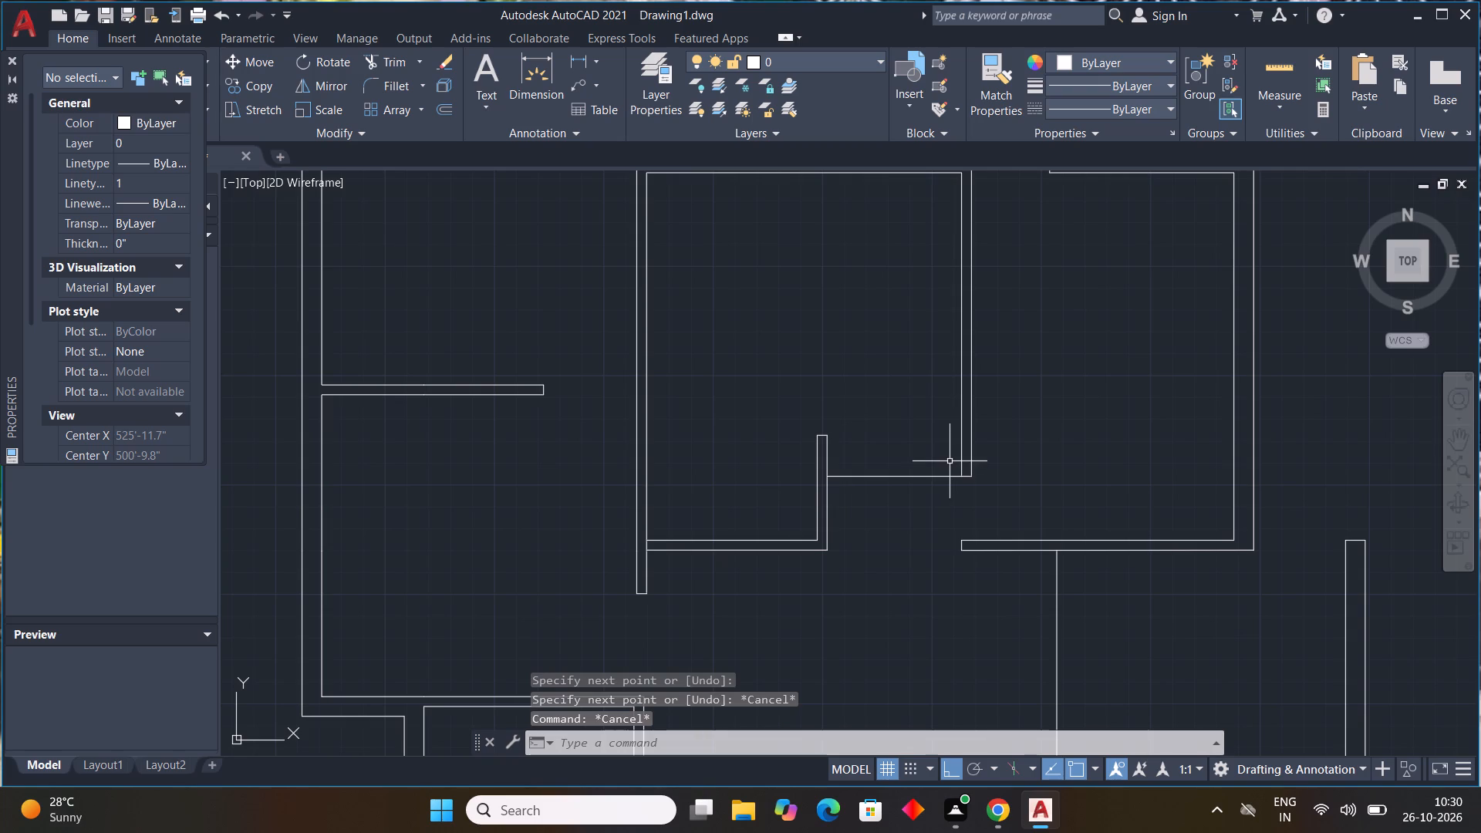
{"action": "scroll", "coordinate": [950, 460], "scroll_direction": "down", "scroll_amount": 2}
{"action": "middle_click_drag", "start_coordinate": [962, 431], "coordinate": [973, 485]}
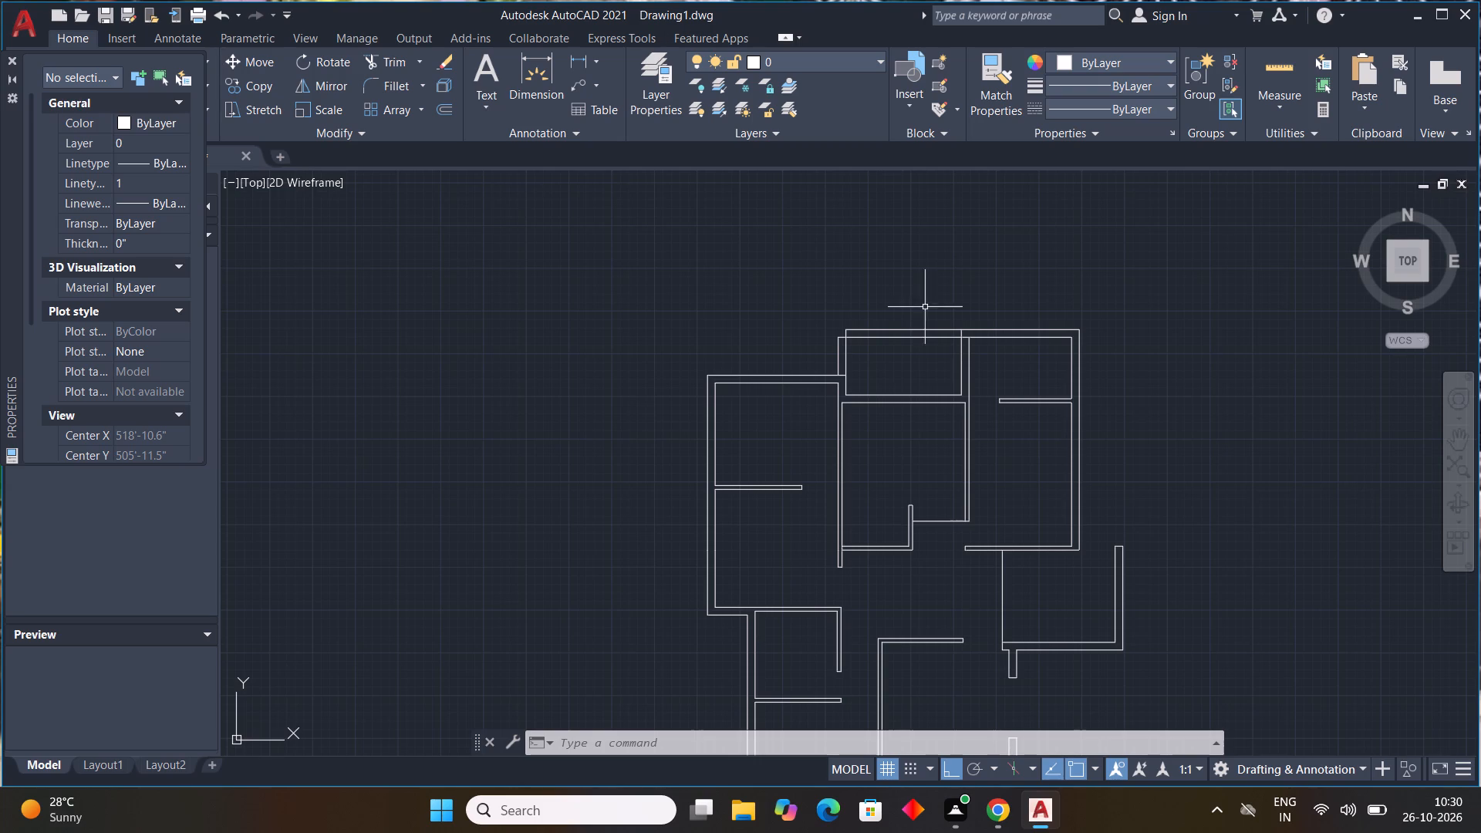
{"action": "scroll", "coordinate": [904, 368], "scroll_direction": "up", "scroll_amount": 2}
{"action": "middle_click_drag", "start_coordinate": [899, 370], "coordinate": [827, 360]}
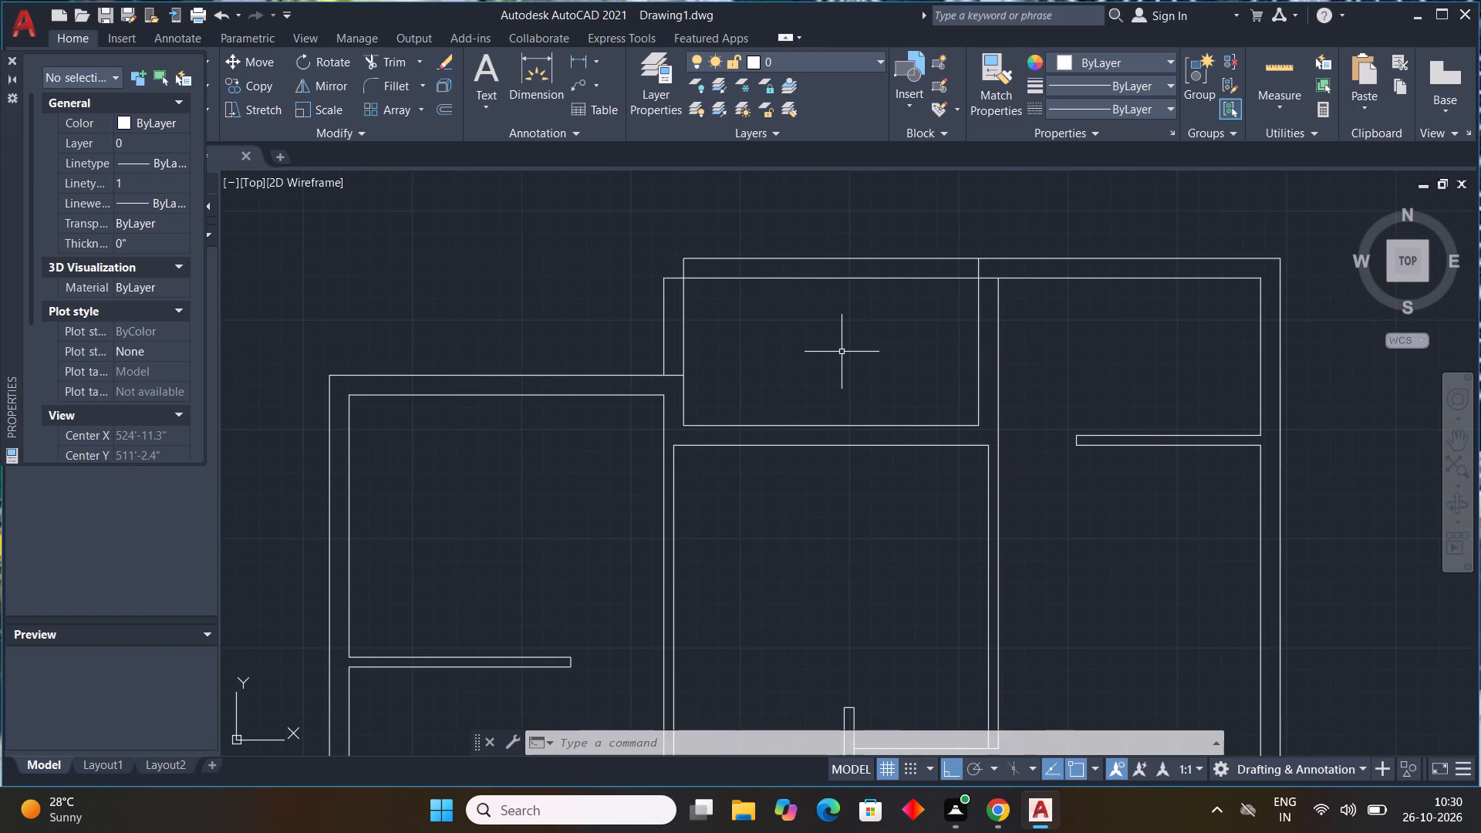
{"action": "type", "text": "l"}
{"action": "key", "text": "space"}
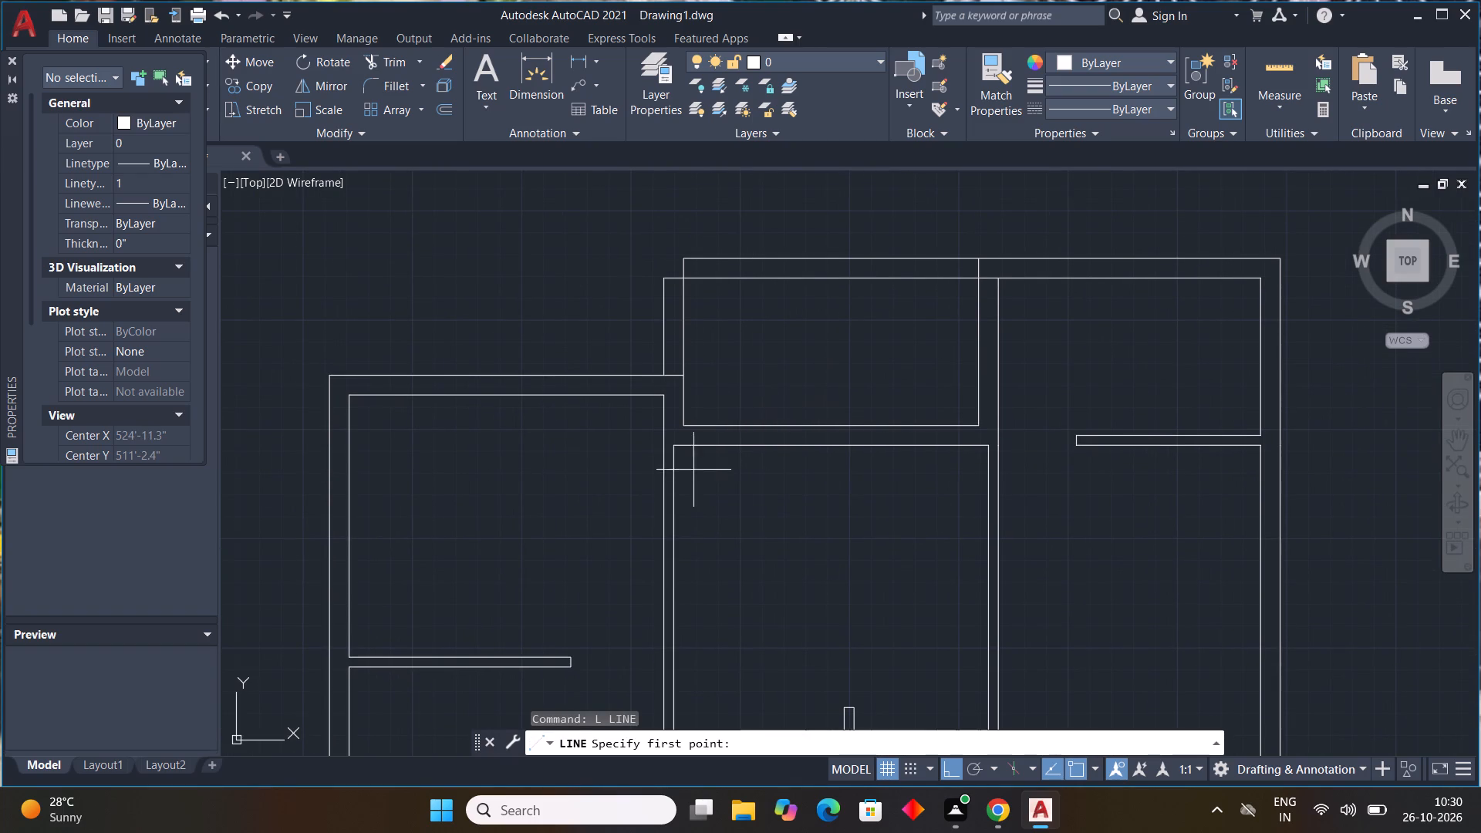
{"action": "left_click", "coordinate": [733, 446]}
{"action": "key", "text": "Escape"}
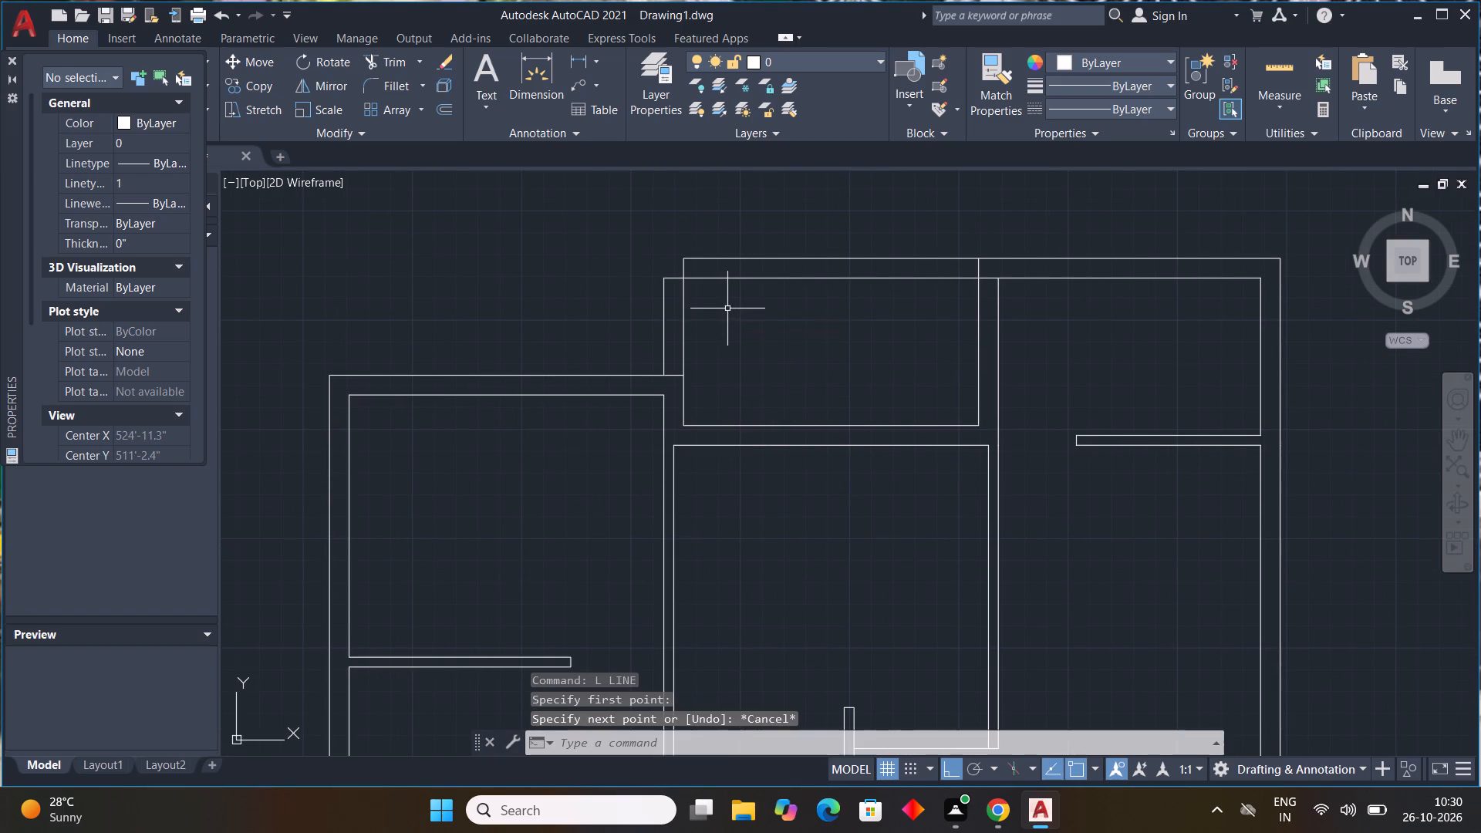
Measure the inside width of the upper middle room along its lower wall.
{"action": "left_click", "coordinate": [525, 91]}
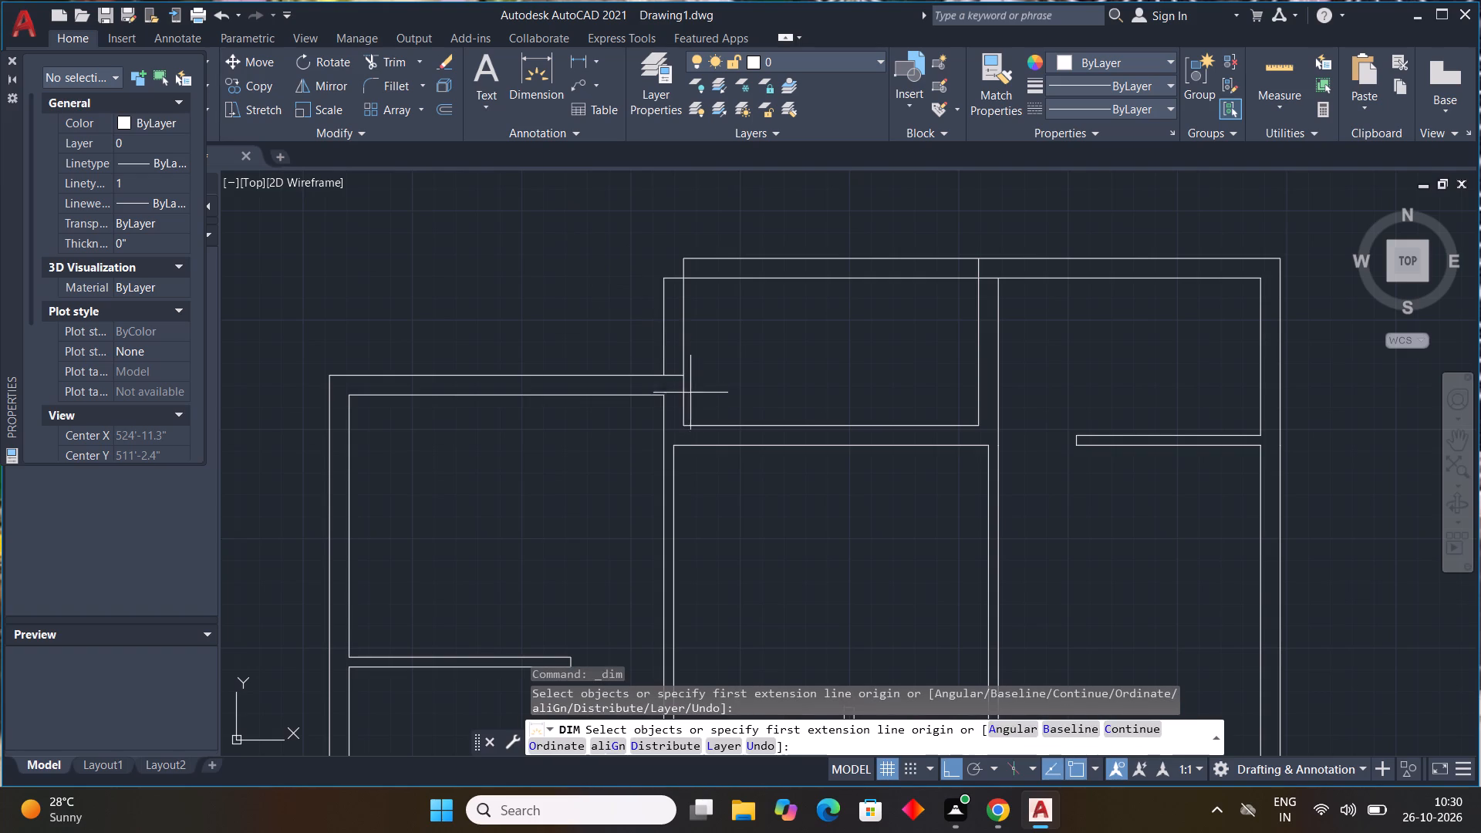
{"action": "left_click", "coordinate": [683, 422]}
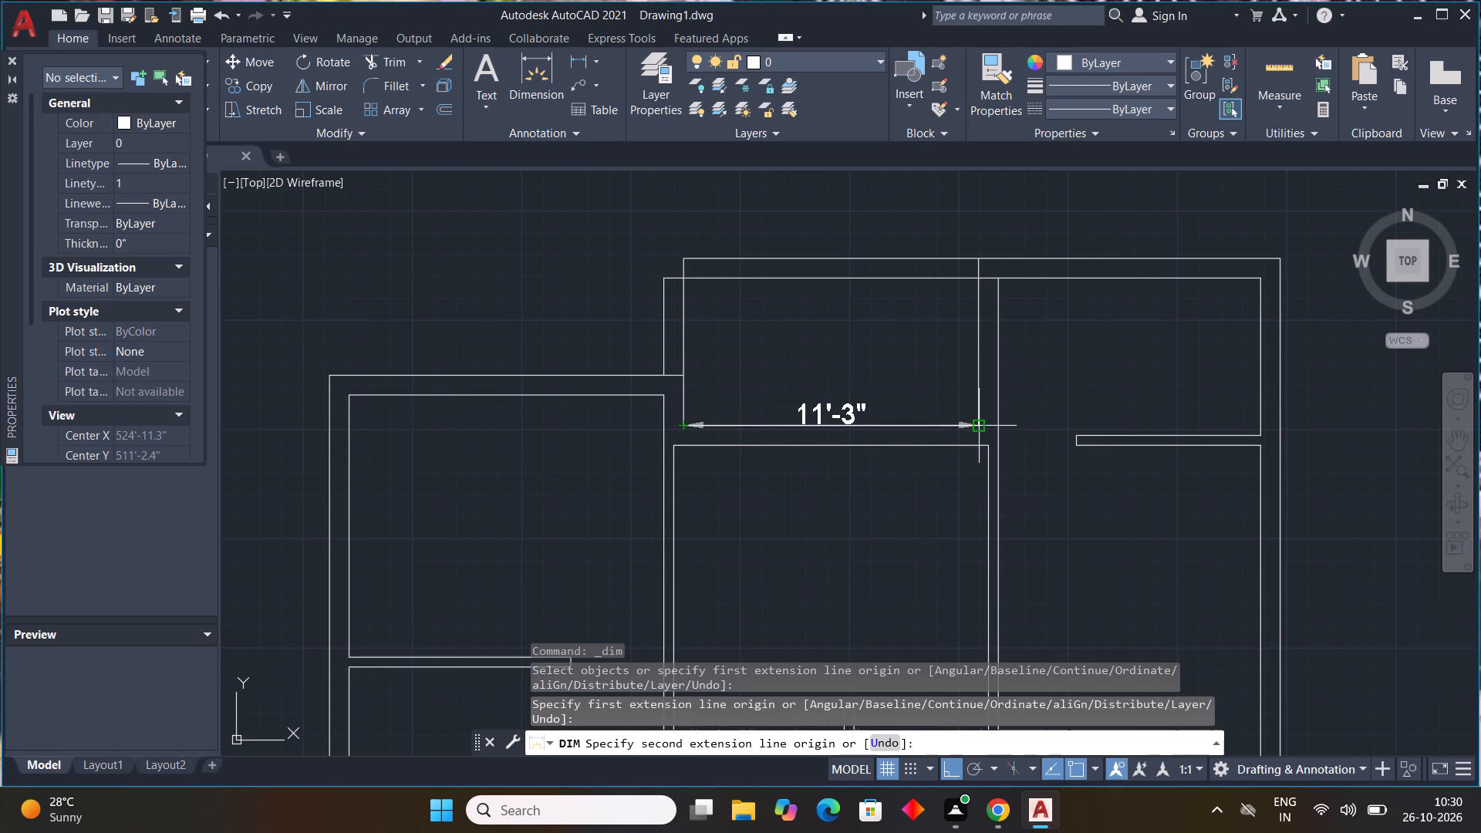
{"action": "key", "text": "Escape"}
{"action": "key", "text": "Escape"}
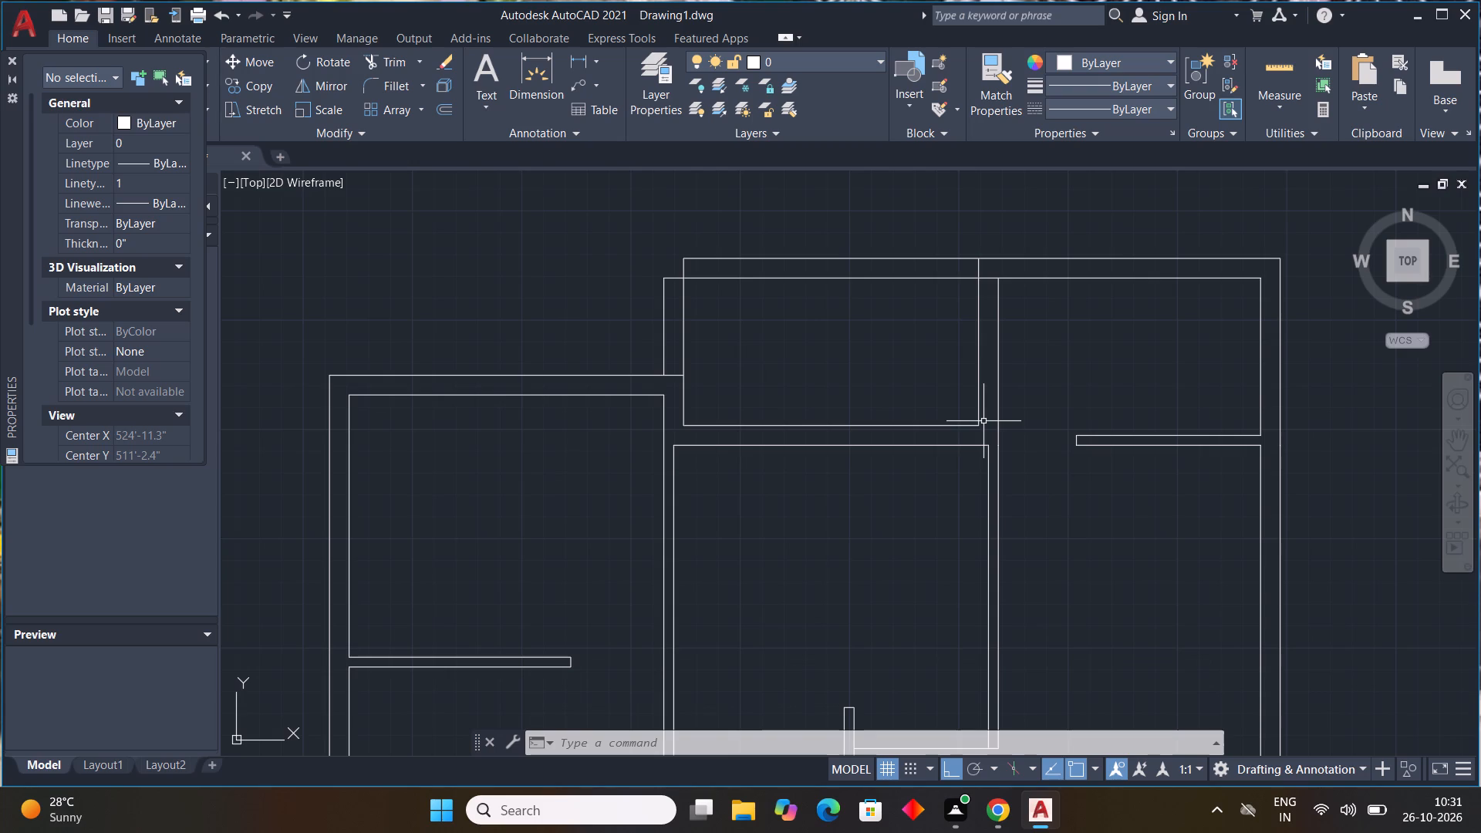
Draw a 4'6" high, 4.5" wide upright outline from the lower face of the upper middle room's bottom wall, near its left end.
{"action": "key", "text": "l"}
{"action": "key", "text": "space"}
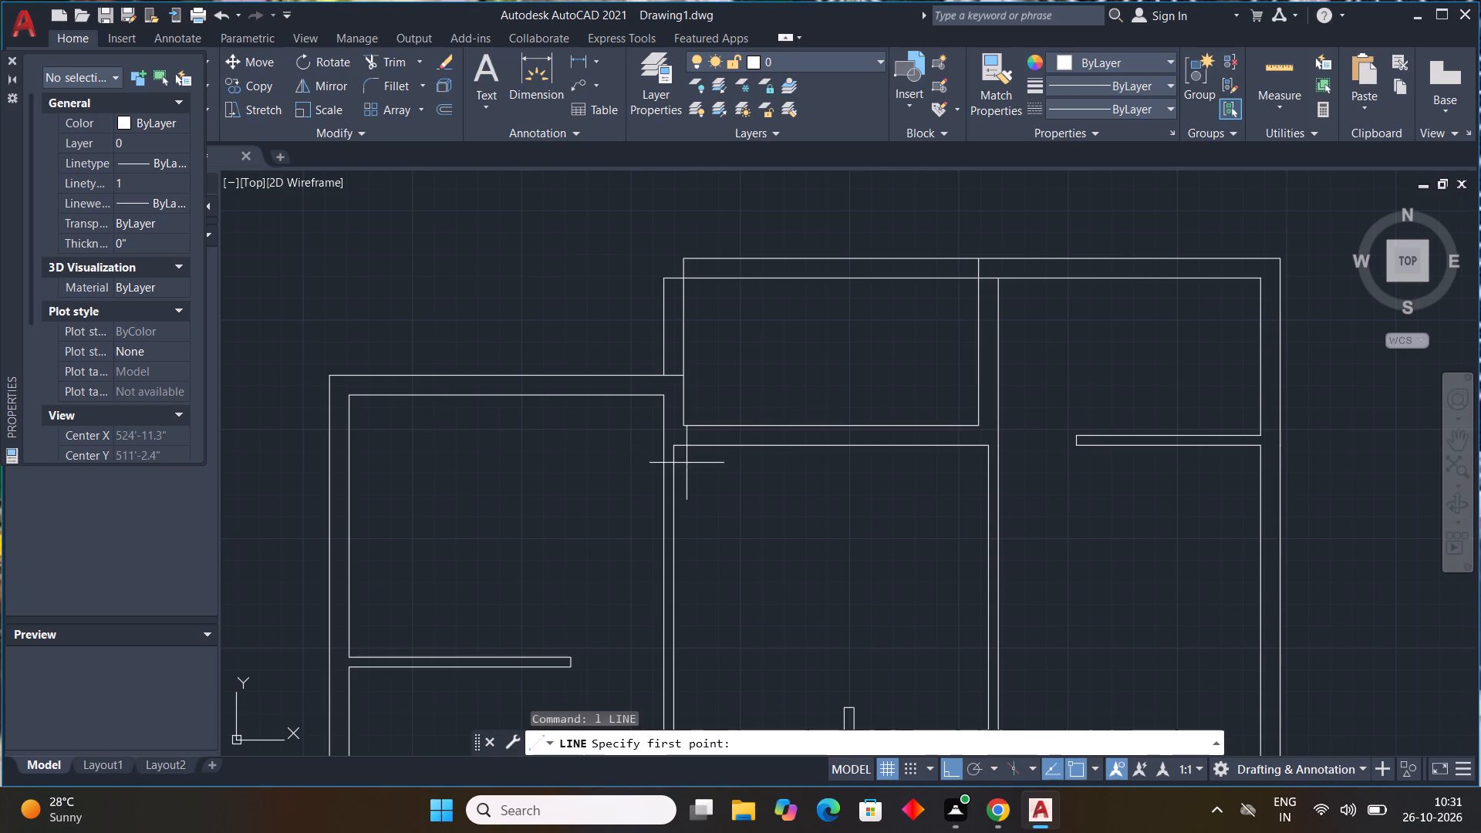
{"action": "left_click", "coordinate": [734, 447]}
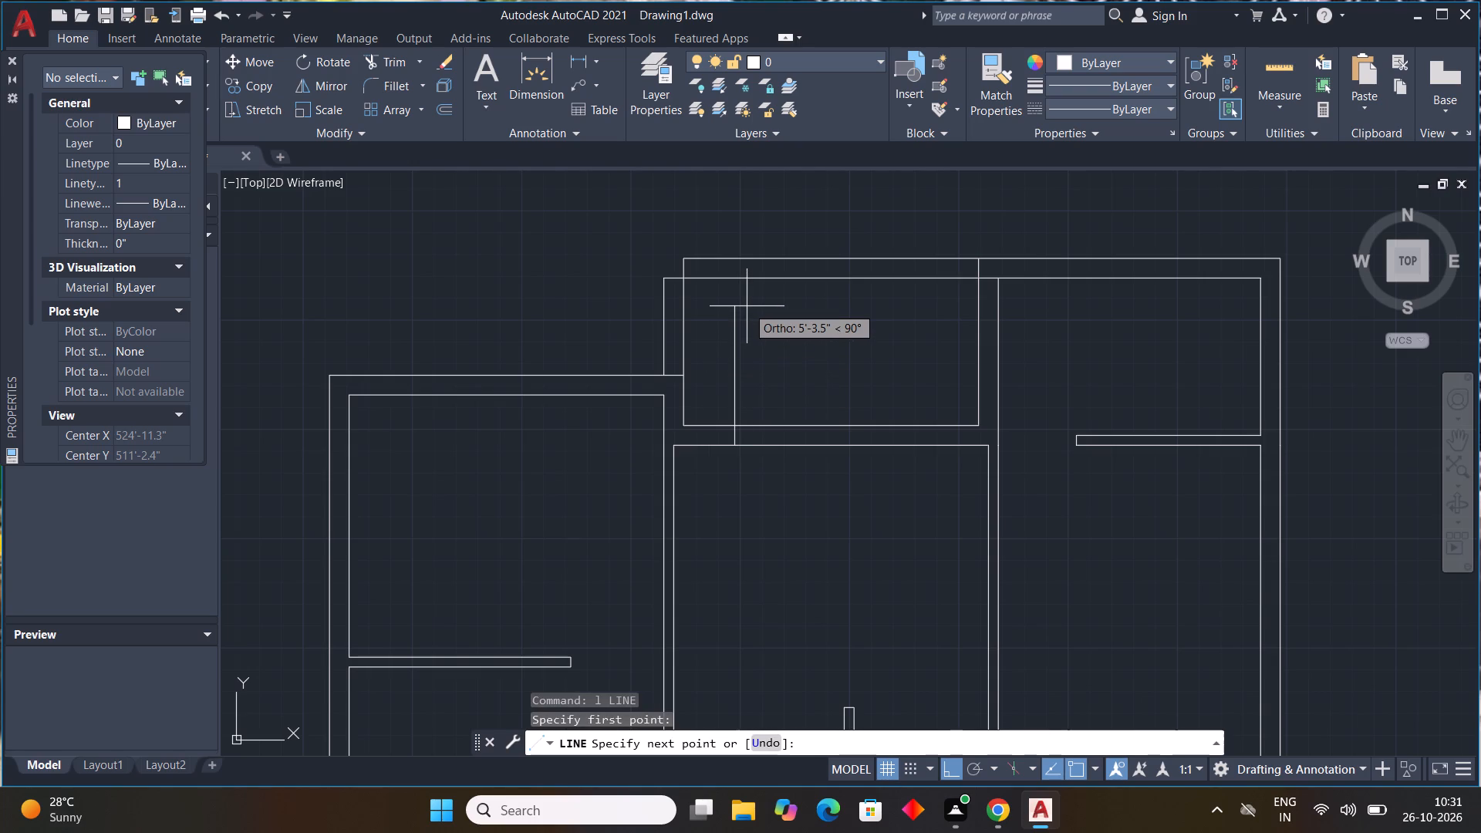
{"action": "key", "text": "4"}
{"action": "type", "text": "'6\""}
{"action": "key", "text": "Return"}
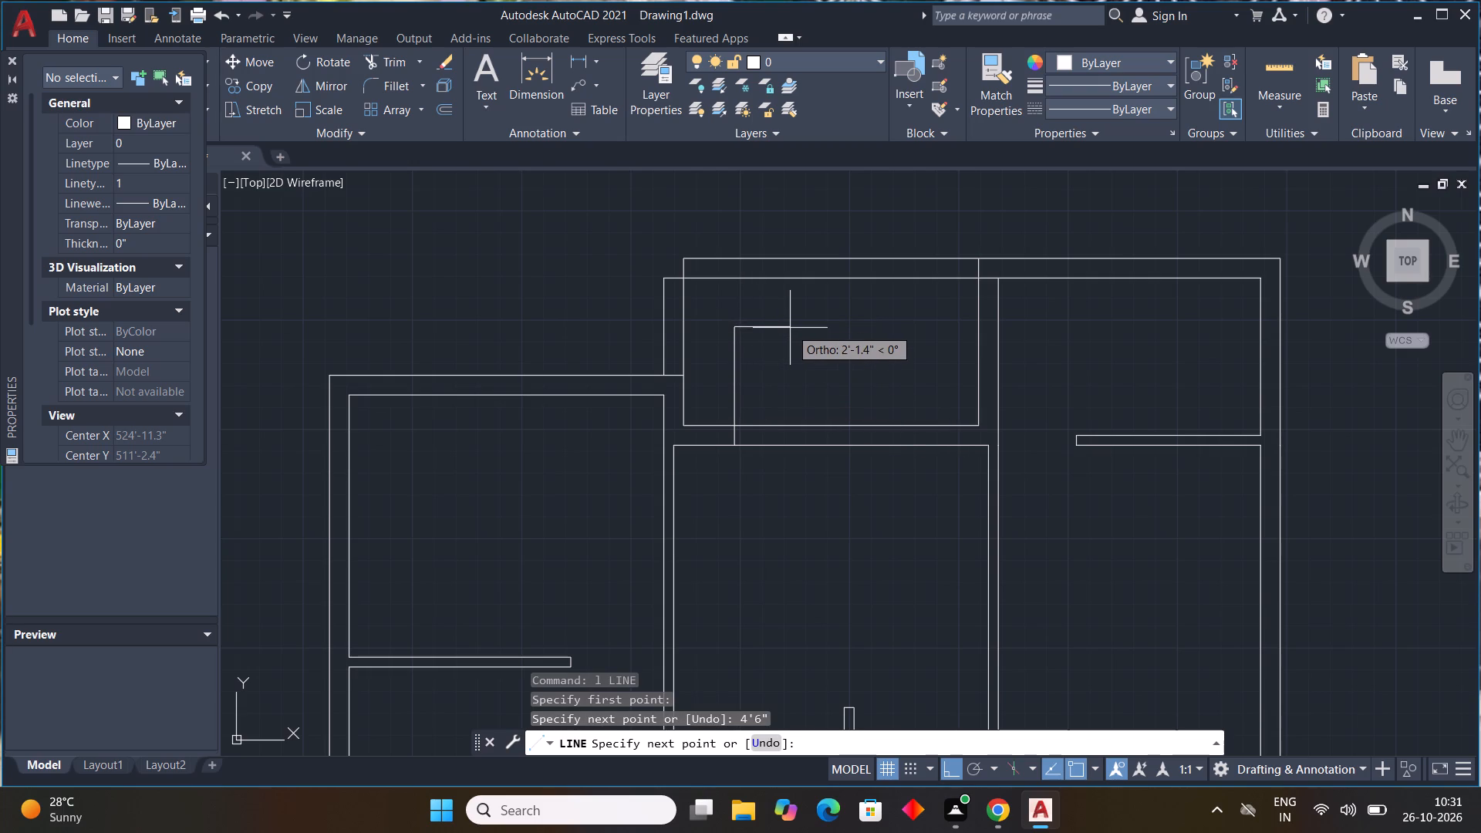
{"action": "type", "text": "4.5\""}
{"action": "key", "text": "Return"}
{"action": "scroll", "coordinate": [722, 465], "scroll_direction": "up", "scroll_amount": 2}
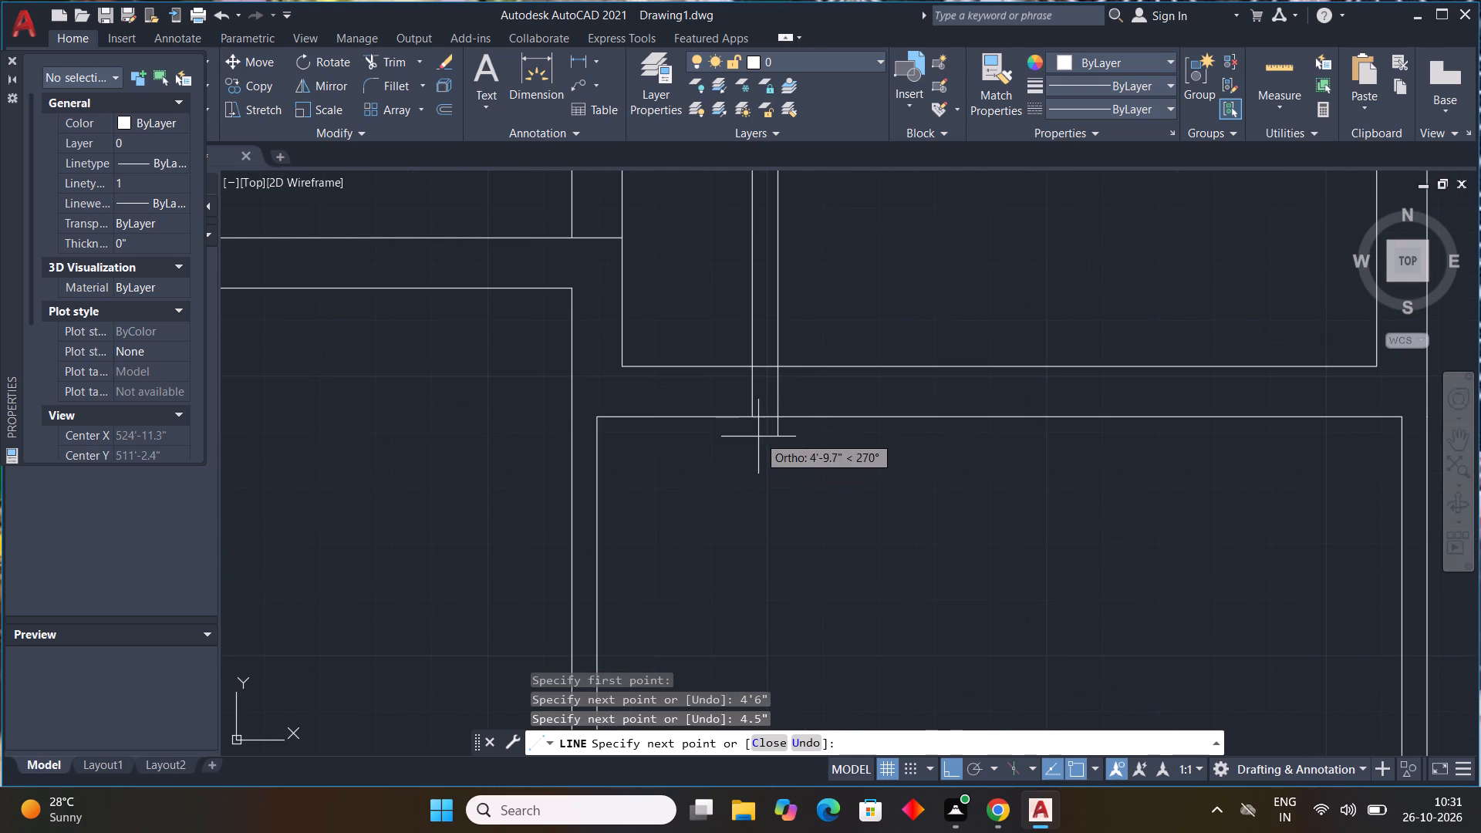
{"action": "left_click", "coordinate": [774, 418]}
{"action": "key", "text": "Escape"}
Offset the right line of the new 4.5" wide upright 8' to the right.
{"action": "scroll", "coordinate": [886, 474], "scroll_direction": "down", "scroll_amount": 1}
{"action": "middle_click_drag", "start_coordinate": [962, 548], "coordinate": [805, 575]}
{"action": "scroll", "coordinate": [805, 575], "scroll_direction": "down", "scroll_amount": 1}
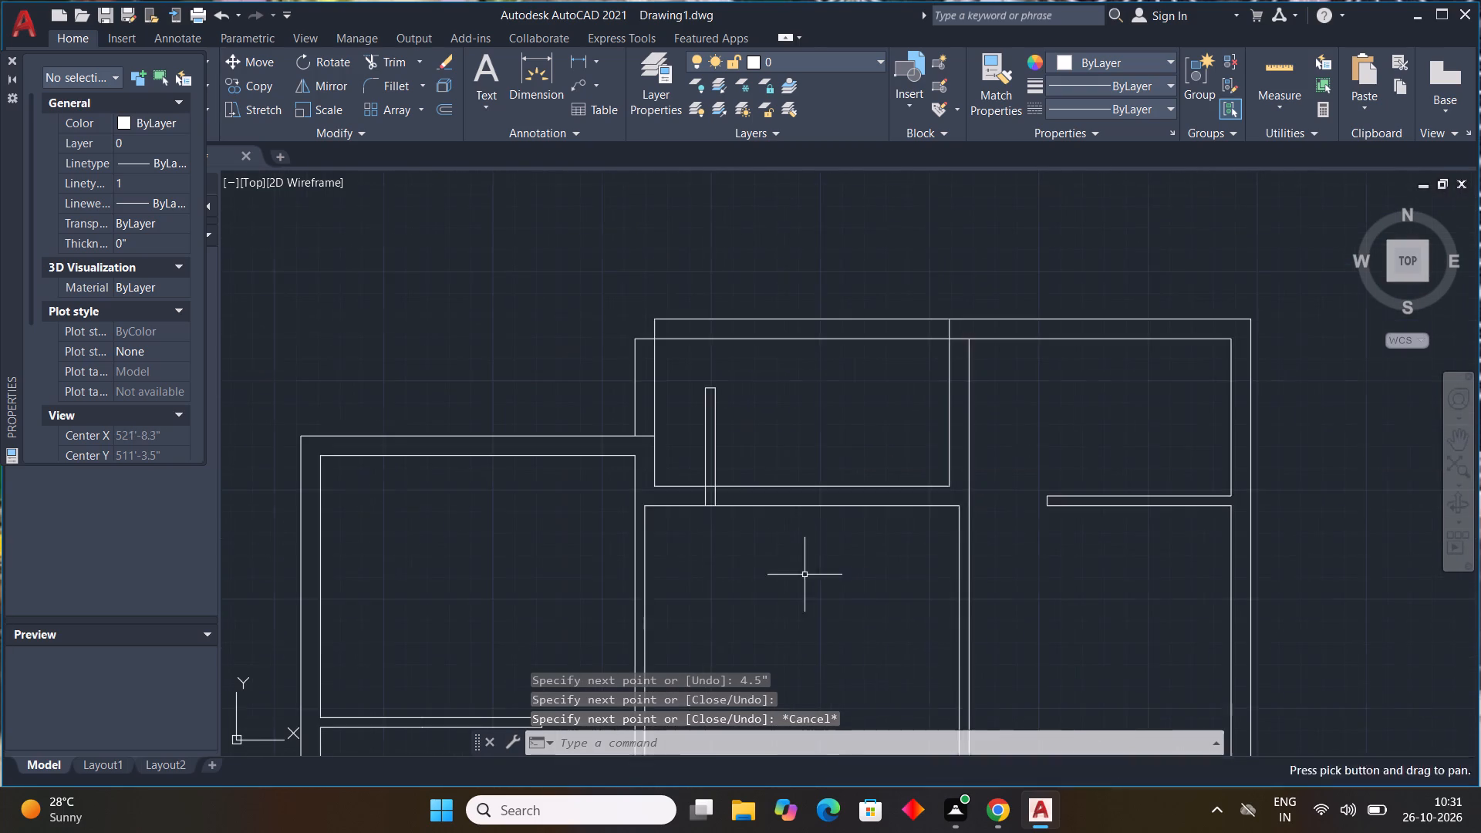
{"action": "scroll", "coordinate": [805, 572], "scroll_direction": "down", "scroll_amount": 1}
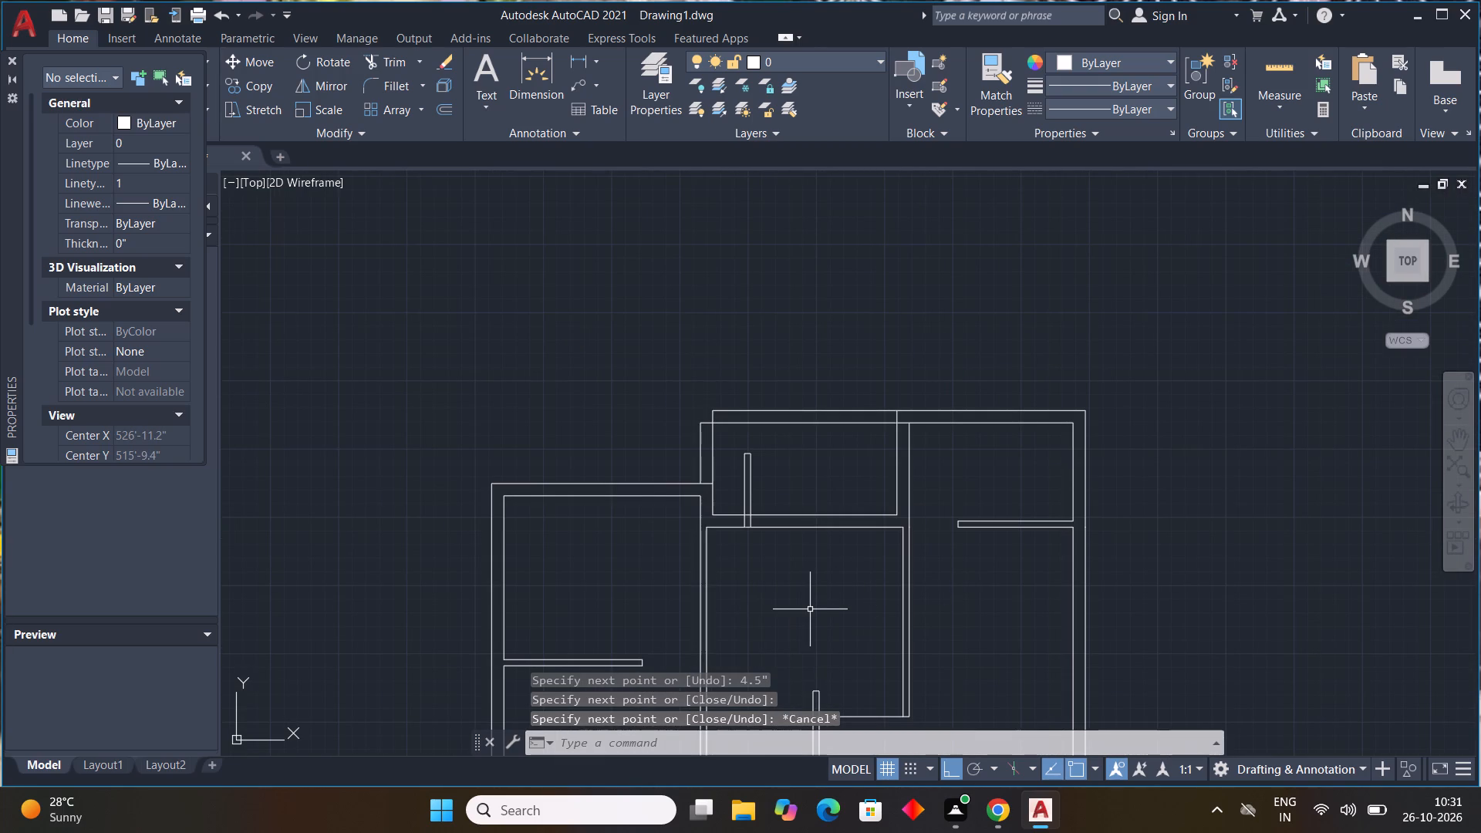
{"action": "type", "text": "off"}
{"action": "key", "text": "space"}
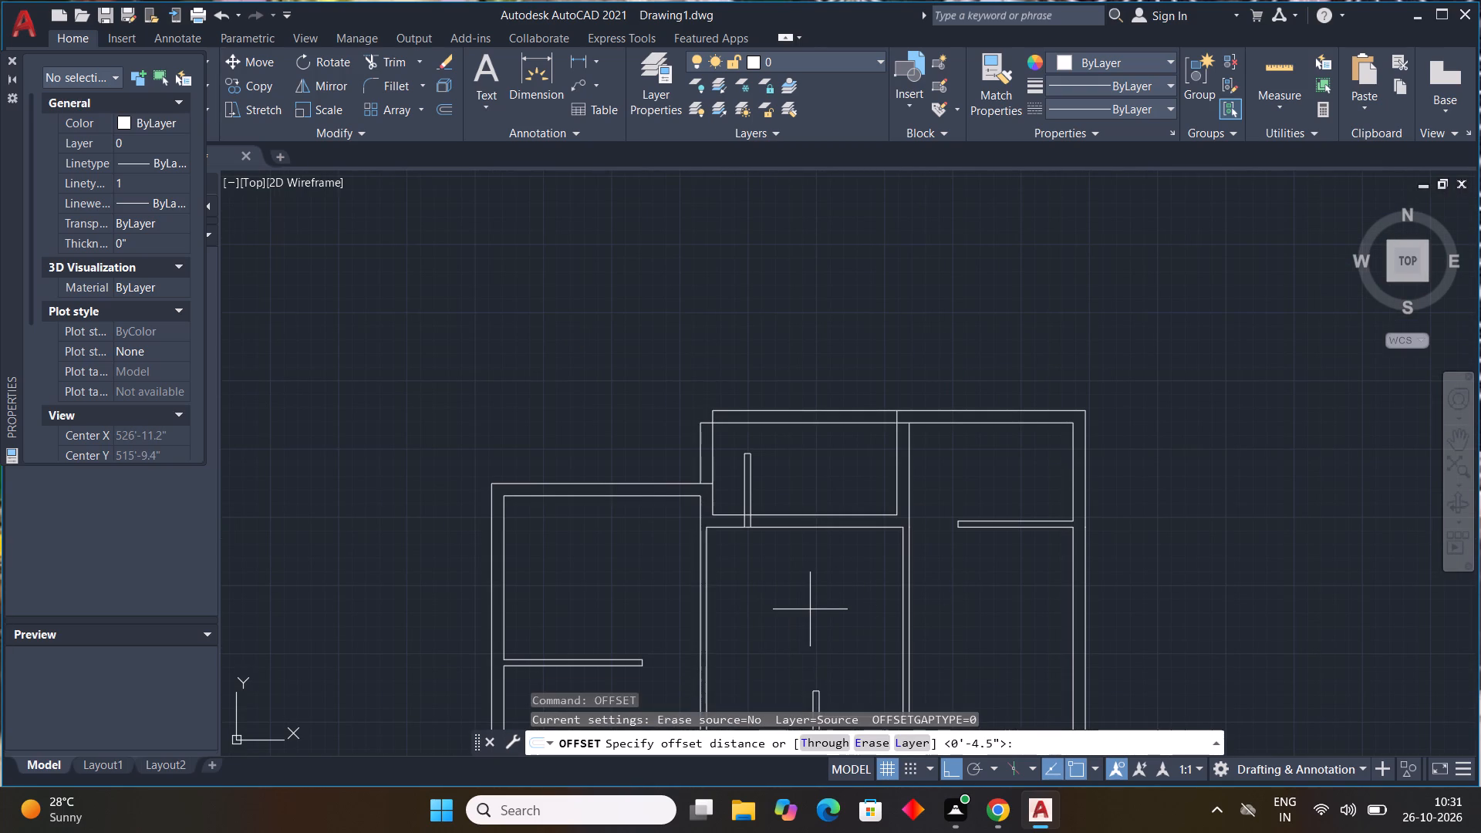
{"action": "type", "text": "8'"}
{"action": "key", "text": "Return"}
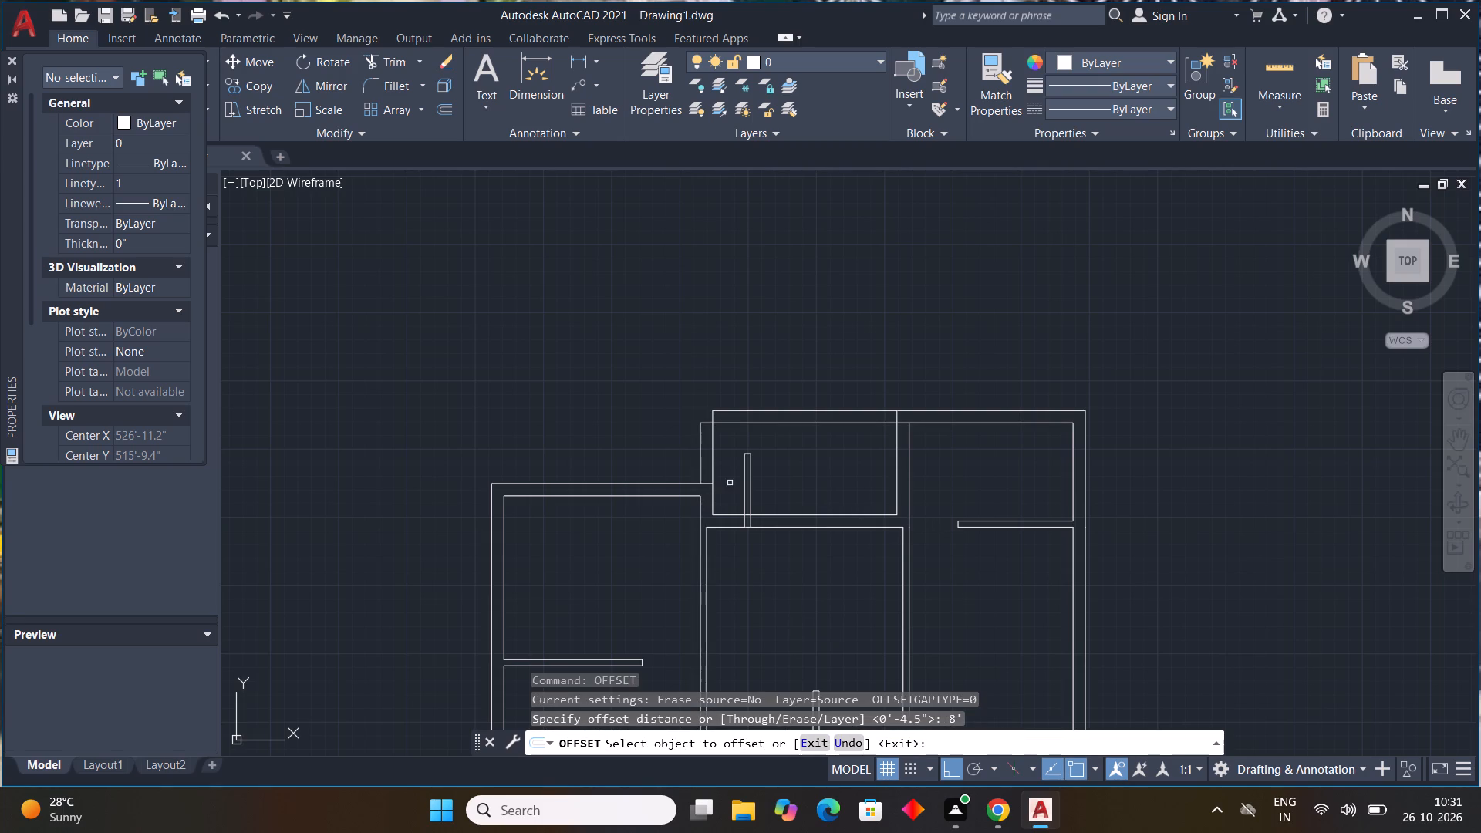
{"action": "left_click", "coordinate": [751, 481]}
{"action": "left_click", "coordinate": [940, 497]}
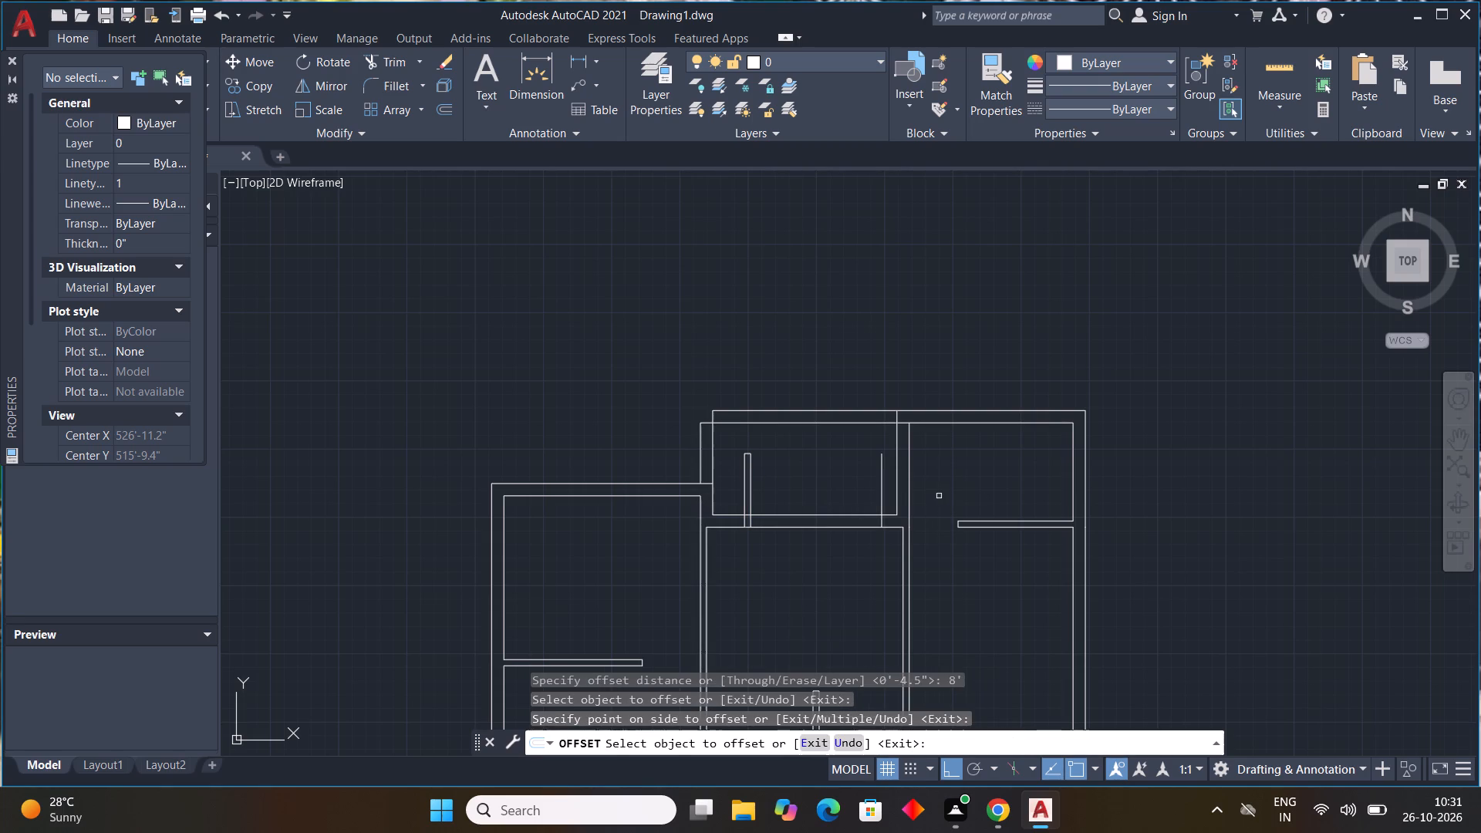
{"action": "key", "text": "Escape"}
{"action": "key", "text": "Escape"}
Move the three vertical upright lines in the upper middle room a short distance left along its bottom wall.
{"action": "scroll", "coordinate": [887, 471], "scroll_direction": "up", "scroll_amount": 1}
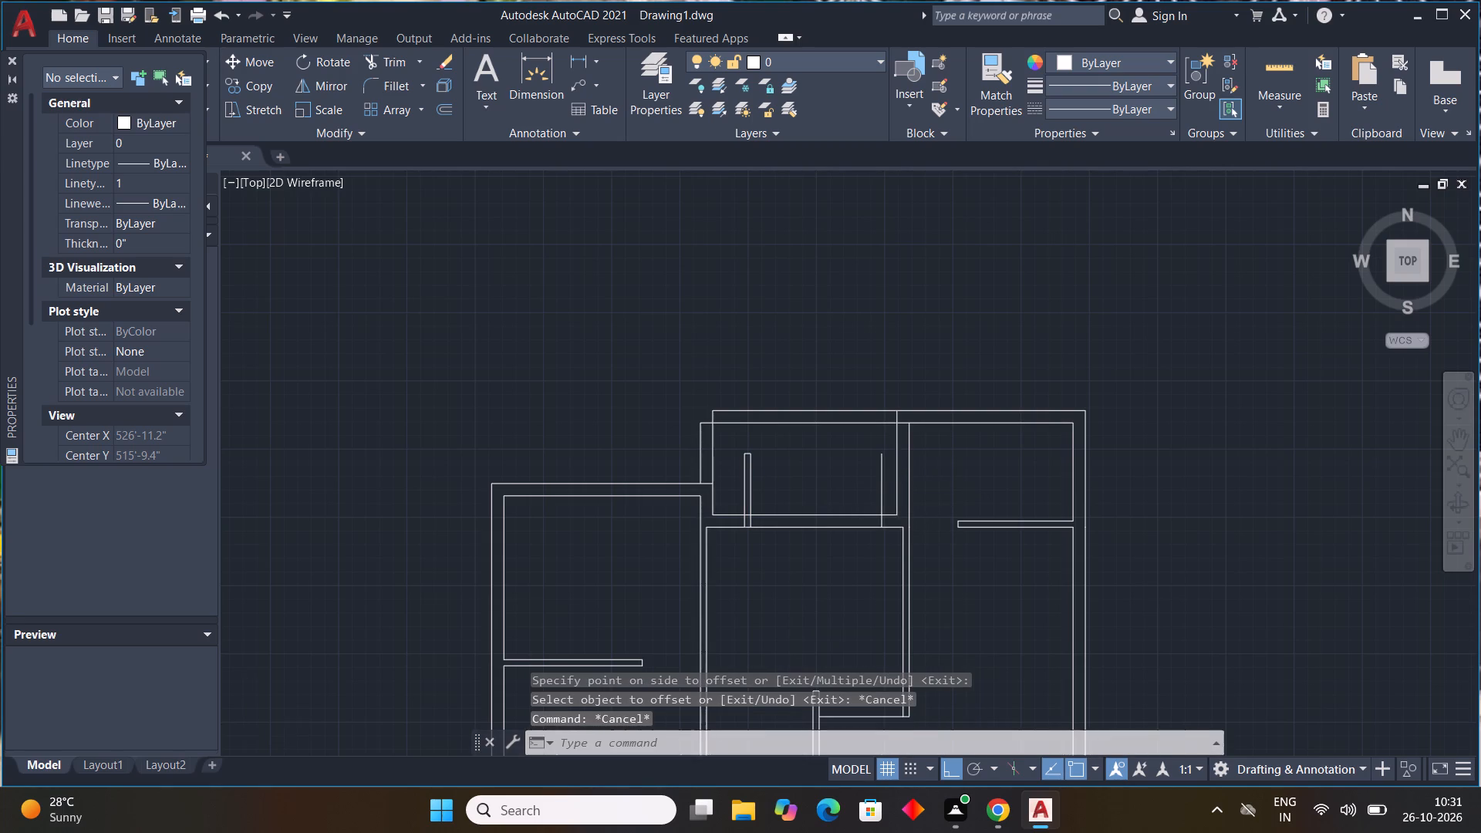
{"action": "left_click", "coordinate": [886, 459]}
{"action": "left_click", "coordinate": [636, 495]}
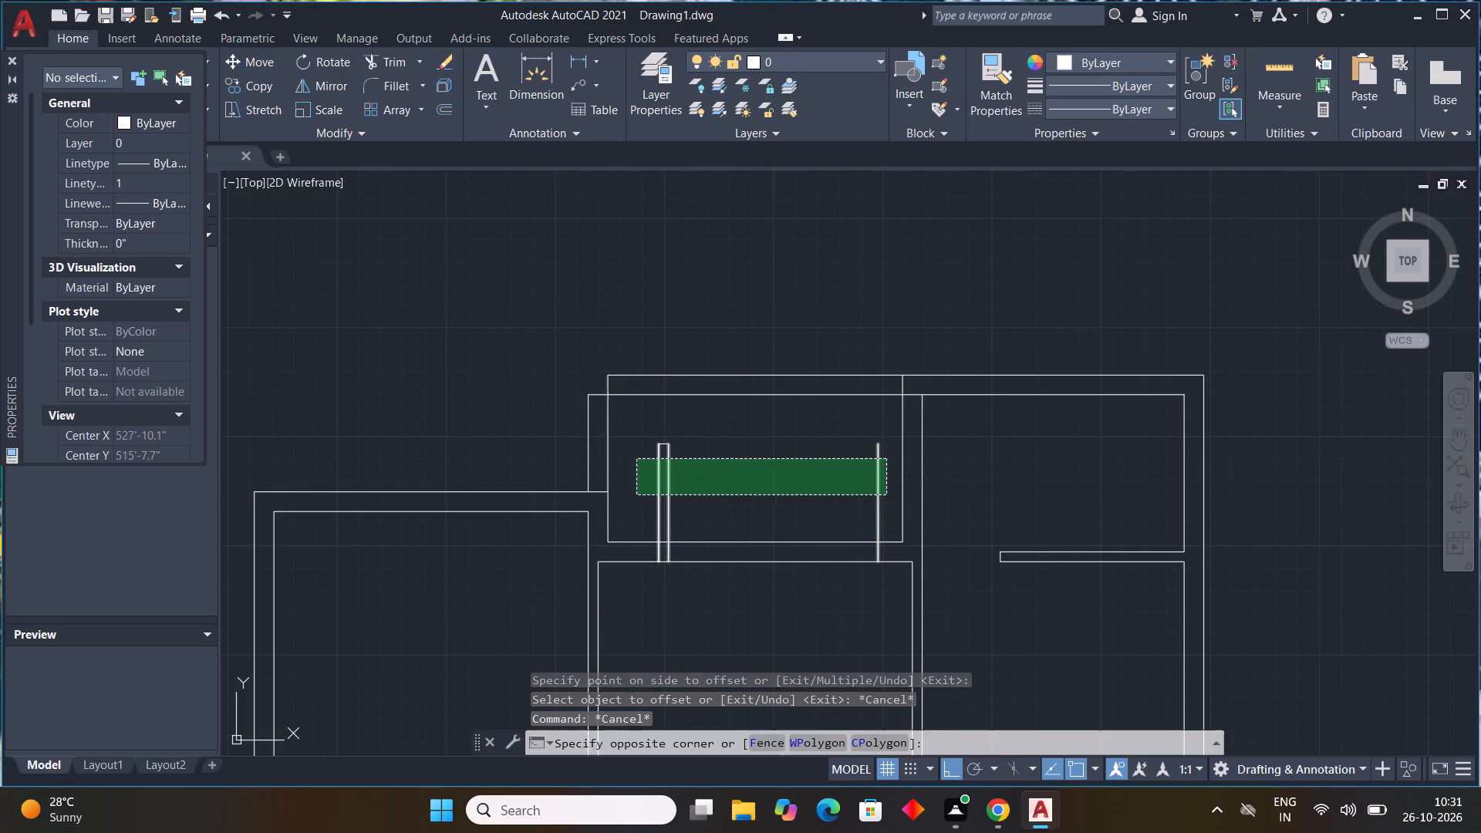
{"action": "key", "text": "comma"}
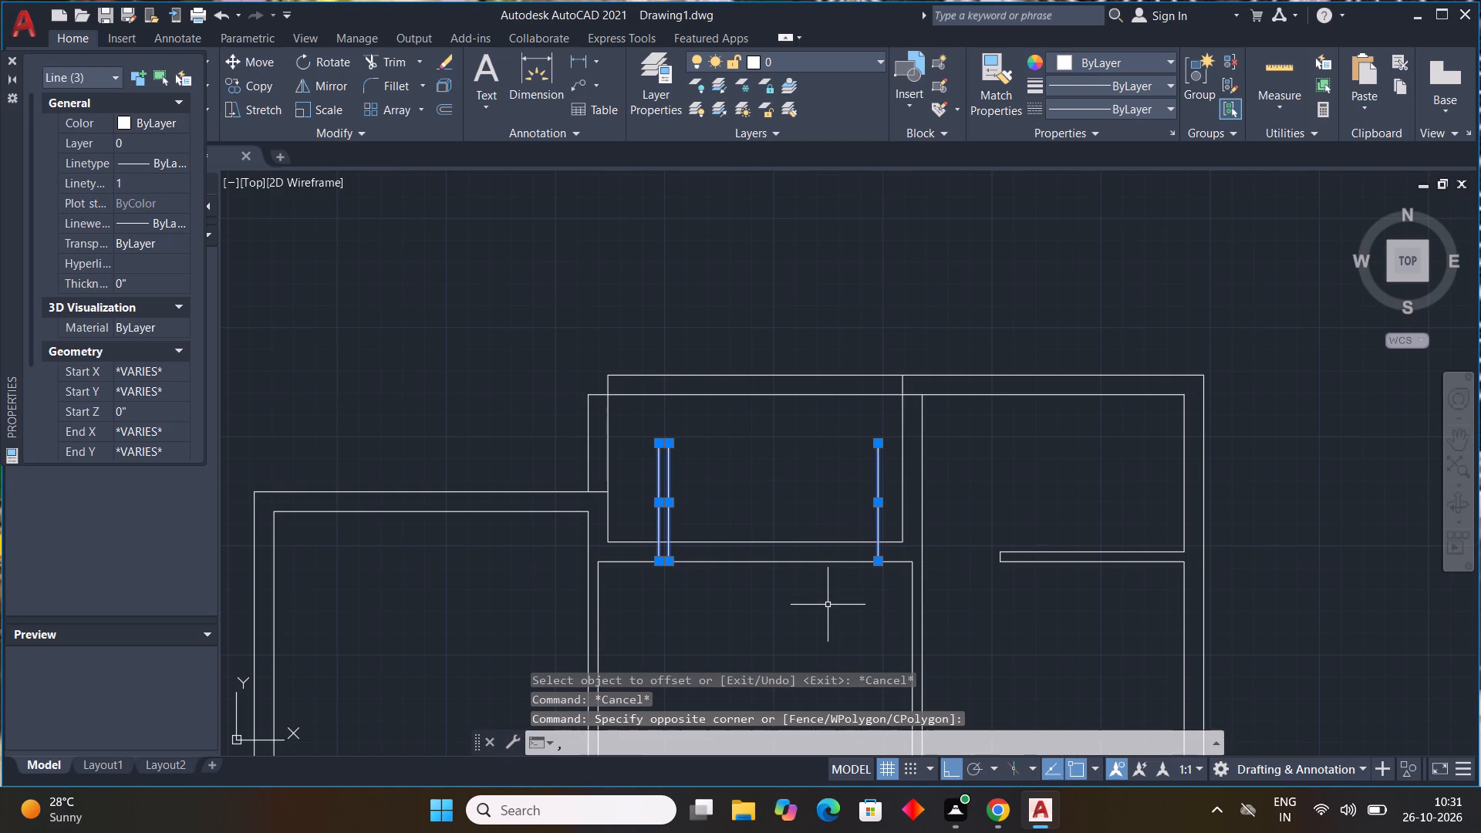
{"action": "key", "text": "BackSpace"}
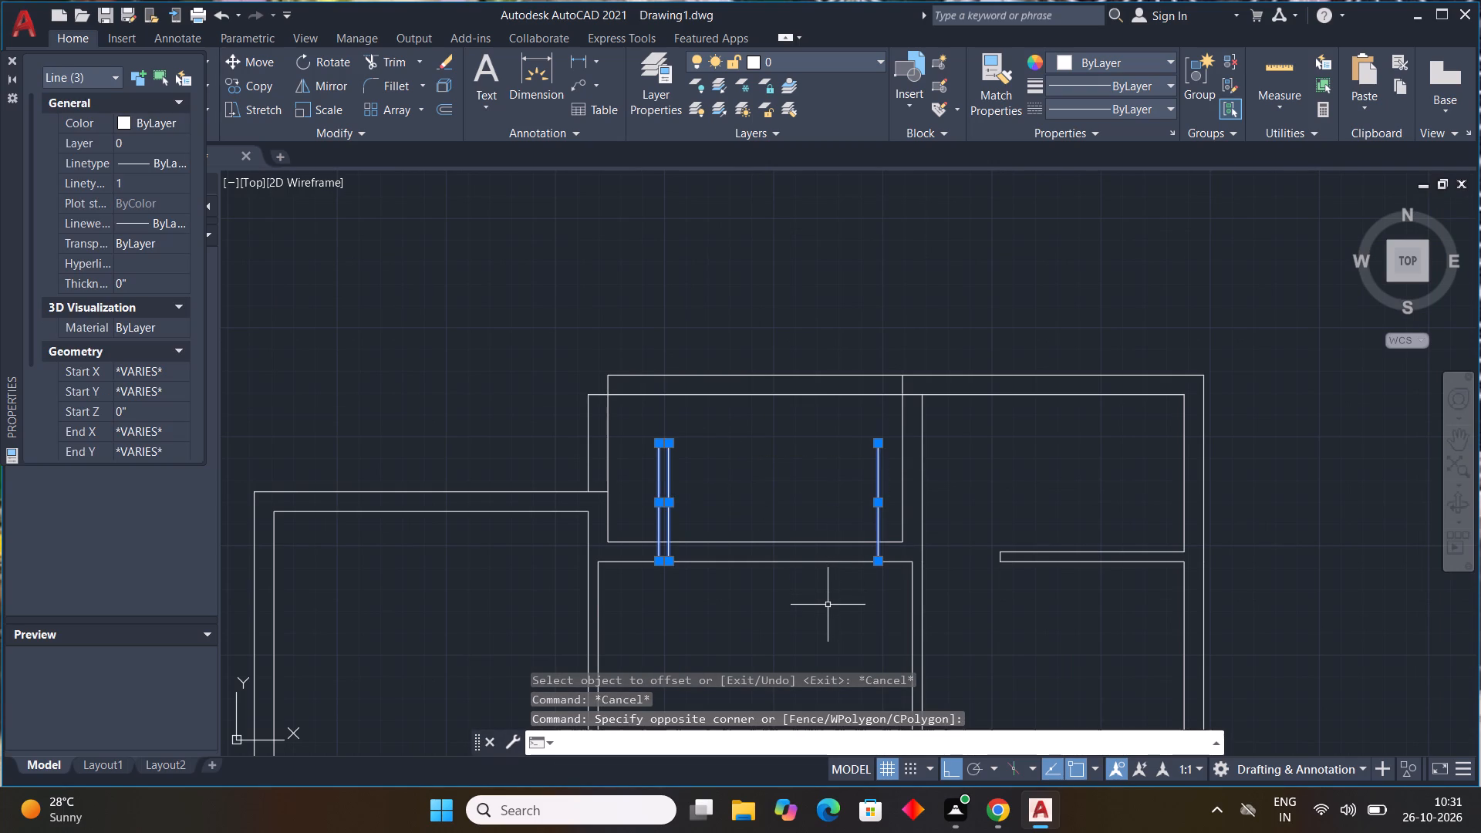
{"action": "type", "text": "m"}
{"action": "key", "text": "space"}
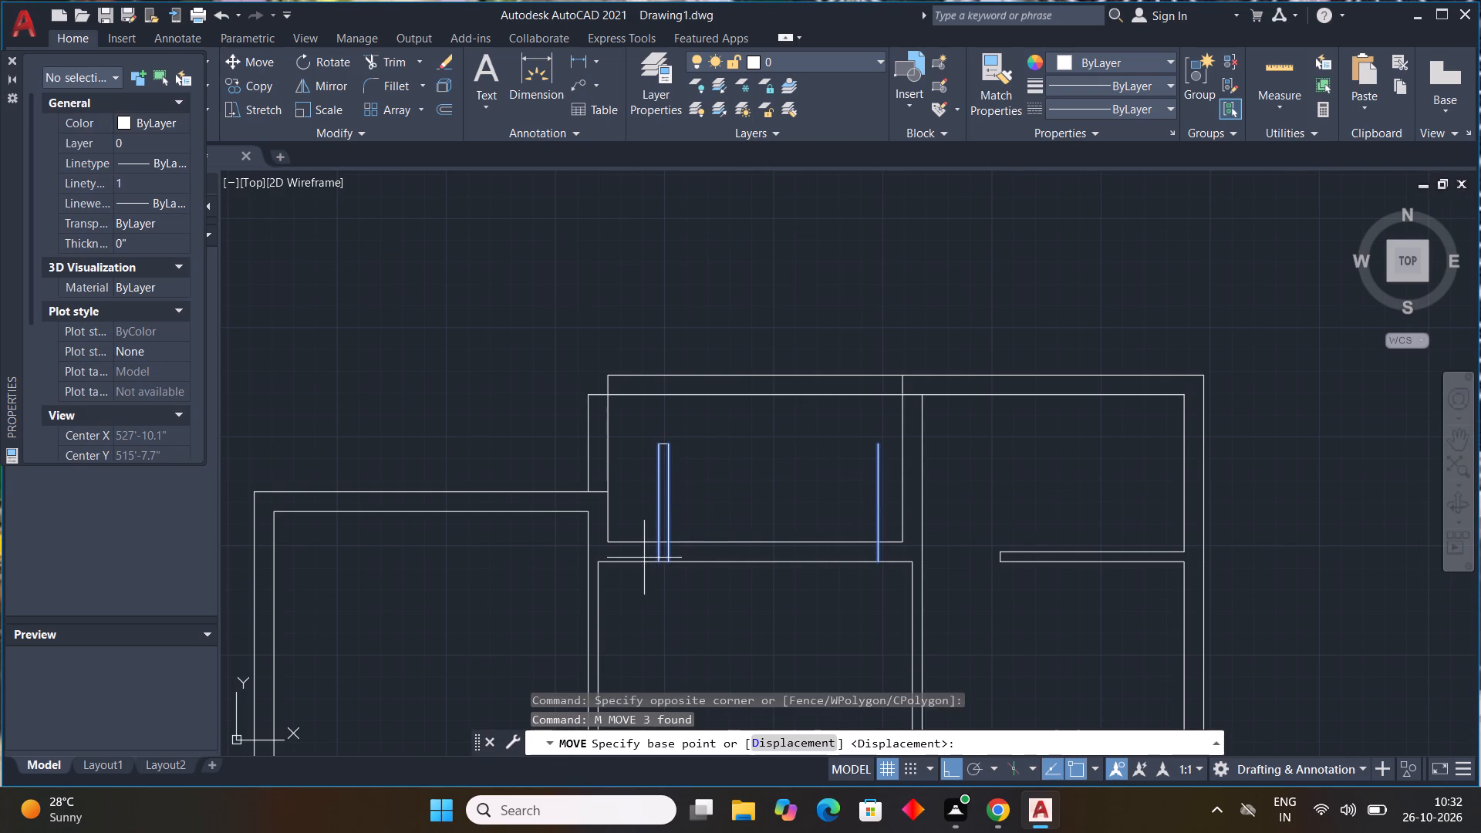
{"action": "left_click", "coordinate": [655, 562]}
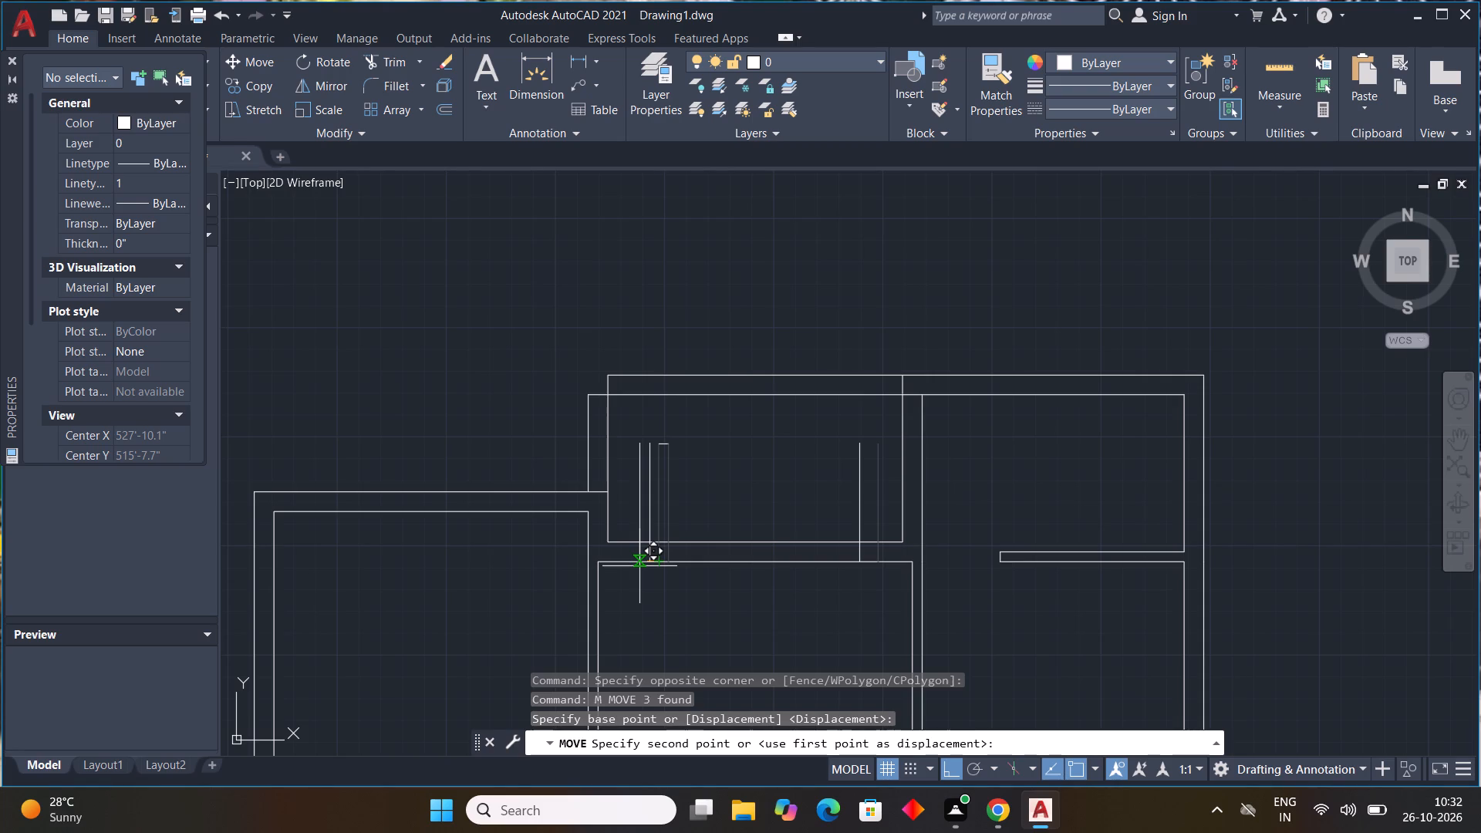
{"action": "left_click", "coordinate": [637, 566]}
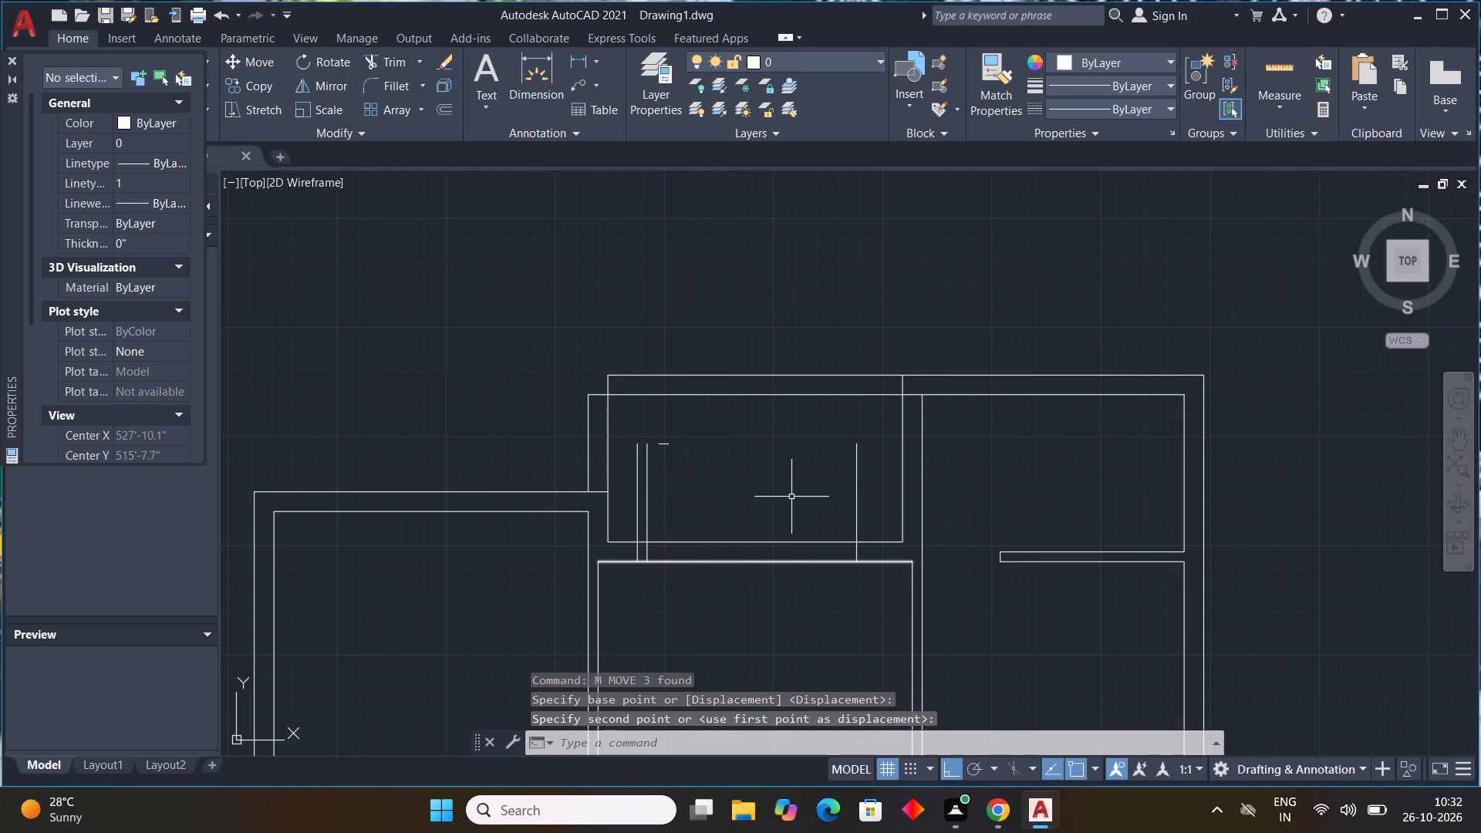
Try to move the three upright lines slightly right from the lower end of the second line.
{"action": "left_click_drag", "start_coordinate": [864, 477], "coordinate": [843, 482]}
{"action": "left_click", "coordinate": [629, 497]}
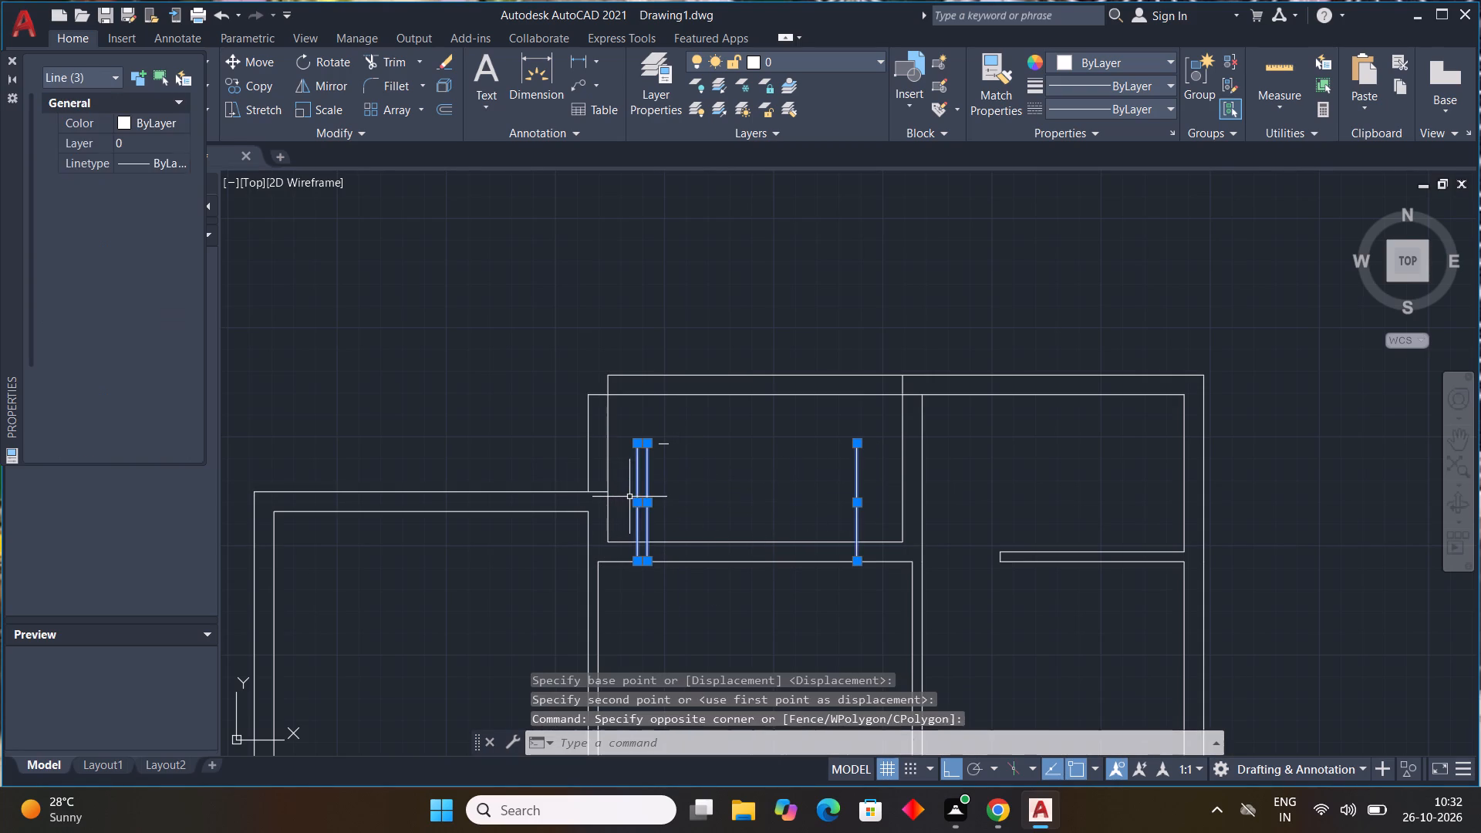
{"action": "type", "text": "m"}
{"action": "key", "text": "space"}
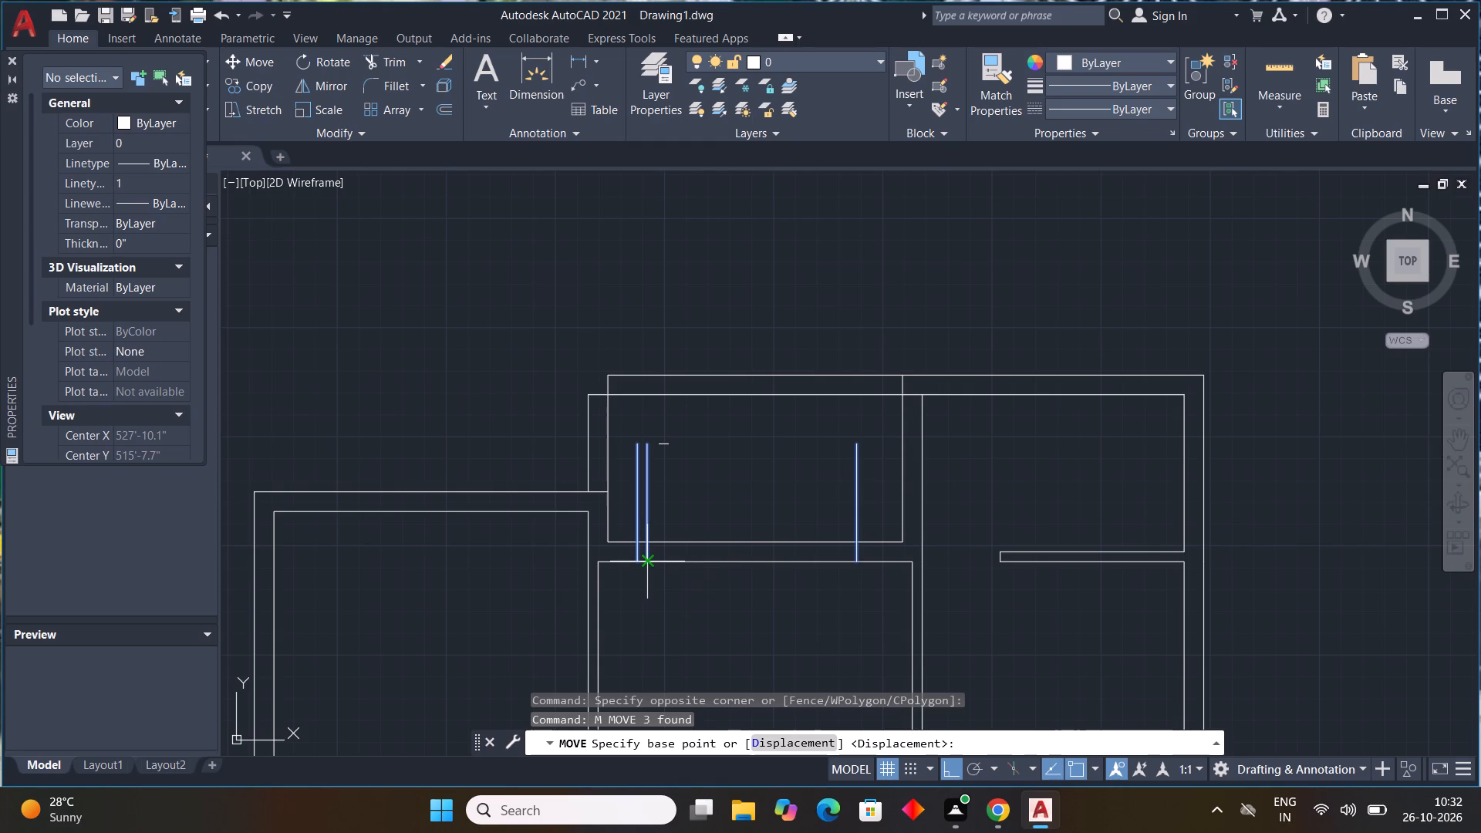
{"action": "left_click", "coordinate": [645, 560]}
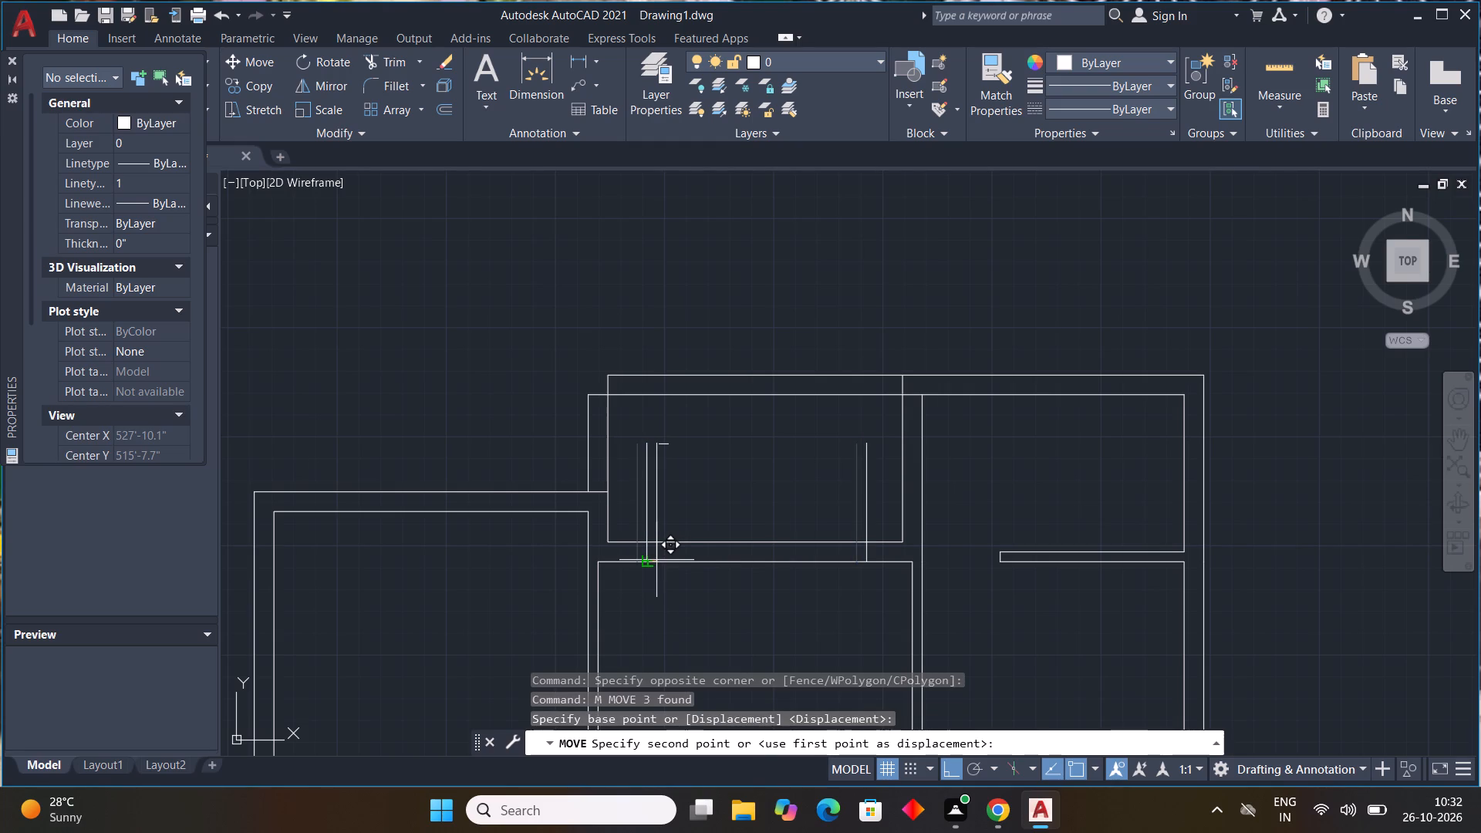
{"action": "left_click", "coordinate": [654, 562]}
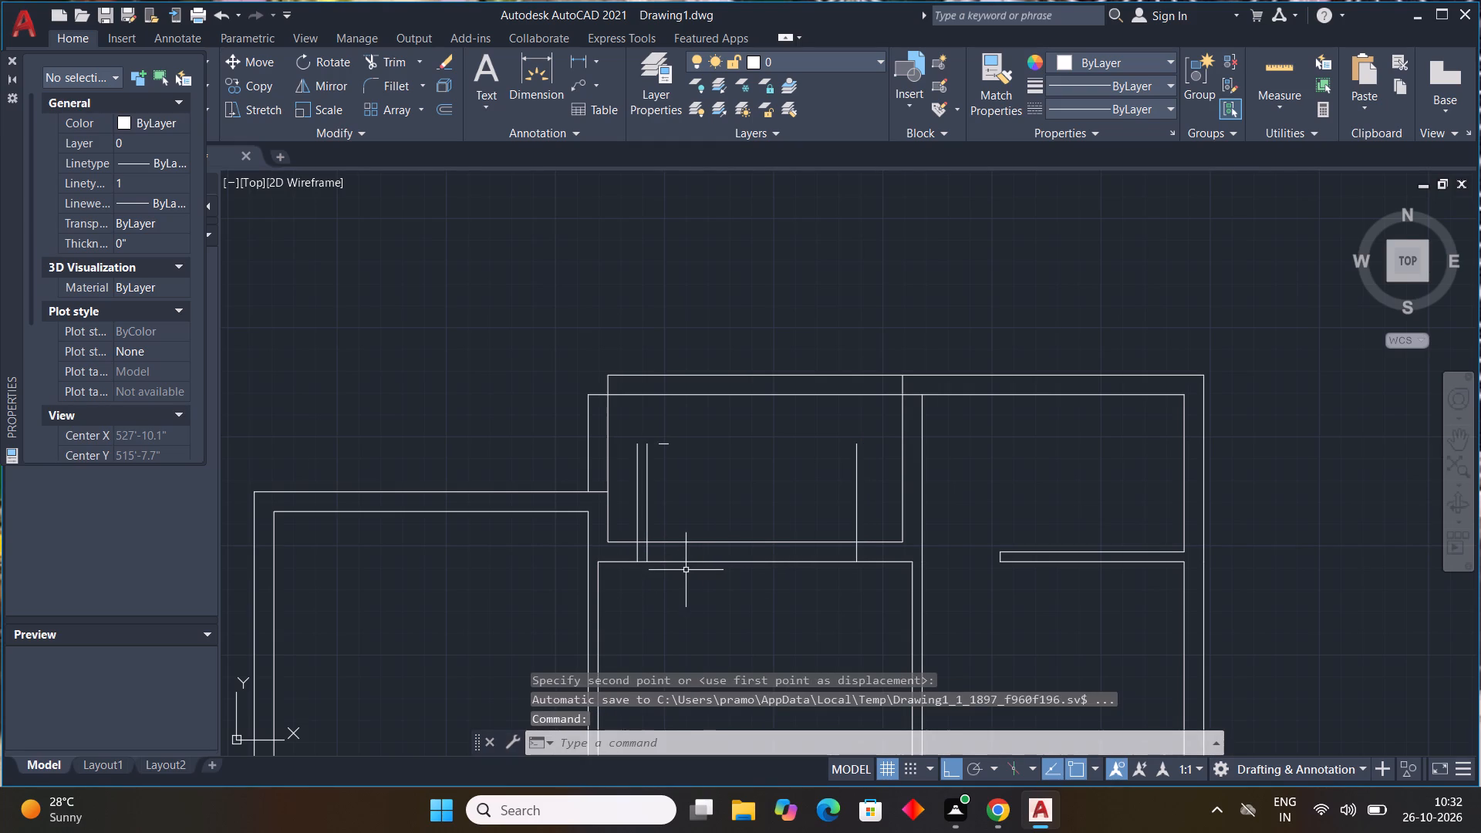
Move the three upright lines about 3" to the right along the bottom wall of the upper middle room.
{"action": "left_click_drag", "start_coordinate": [875, 458], "coordinate": [859, 464]}
{"action": "left_click", "coordinate": [629, 510]}
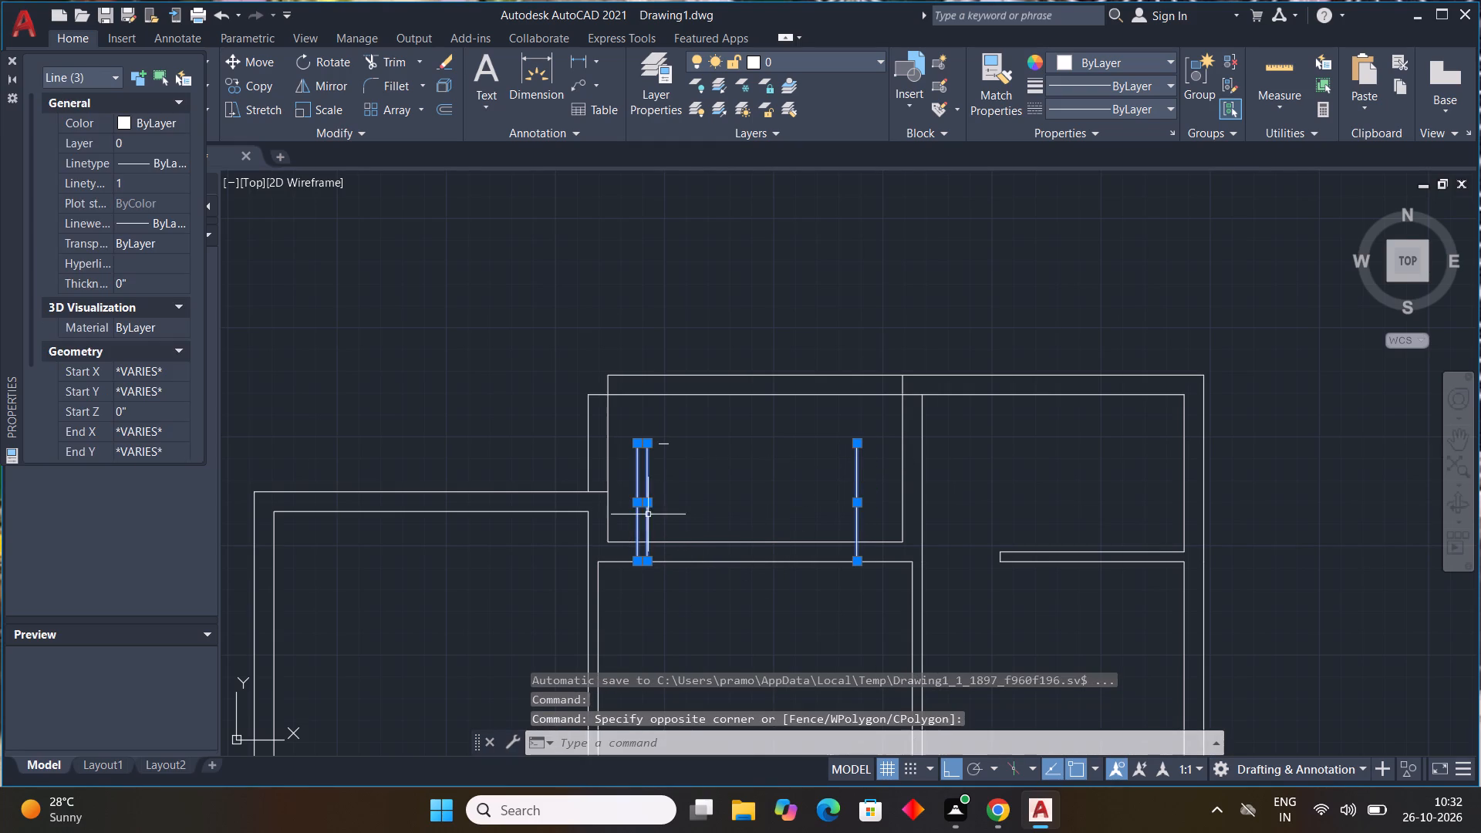
{"action": "scroll", "coordinate": [778, 618], "scroll_direction": "up", "scroll_amount": 3}
{"action": "middle_click_drag", "start_coordinate": [784, 622], "coordinate": [808, 616]}
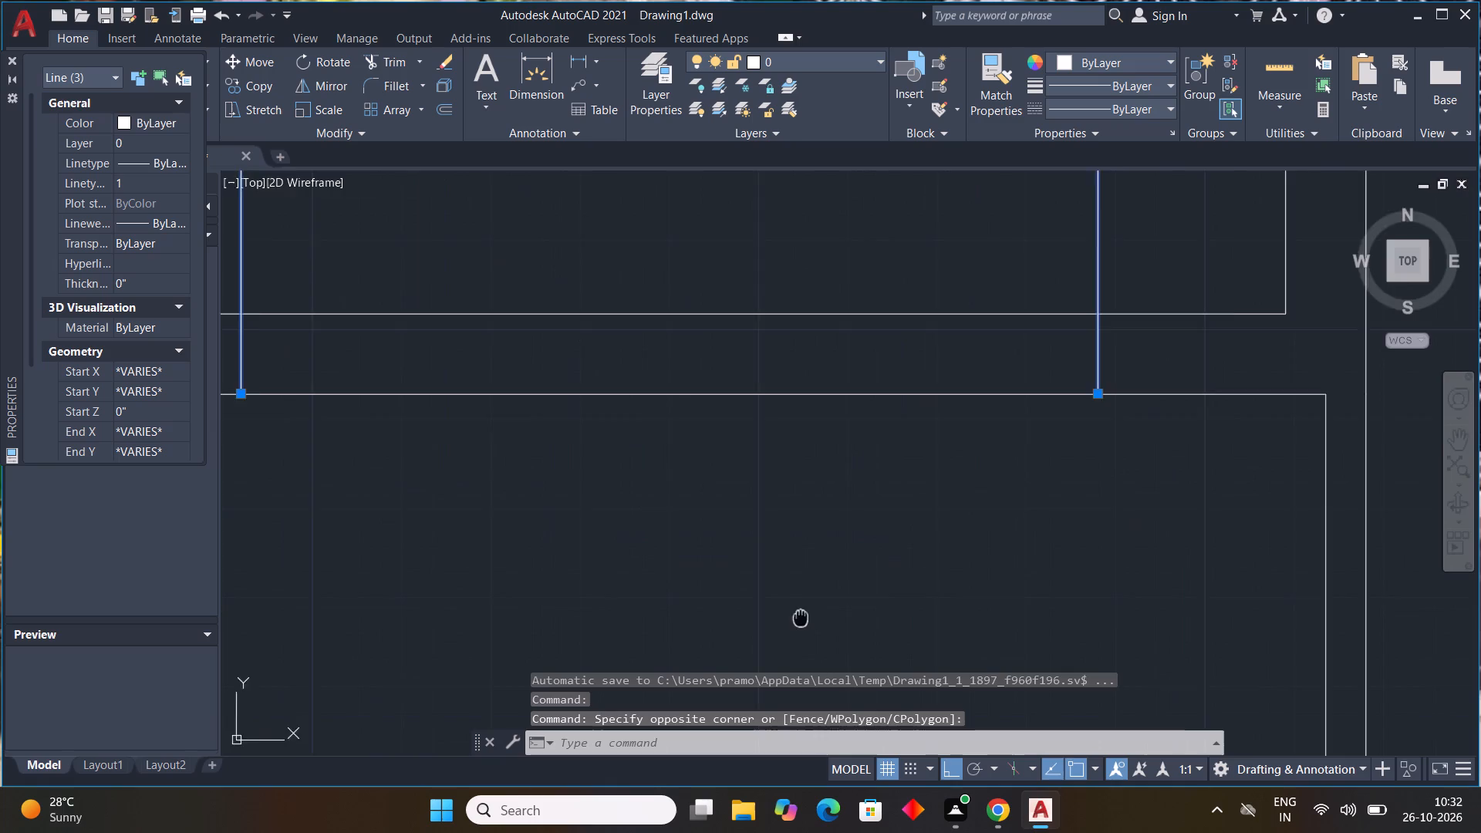
{"action": "middle_click_drag", "start_coordinate": [808, 616], "coordinate": [953, 599]}
{"action": "scroll", "coordinate": [838, 610], "scroll_direction": "down", "scroll_amount": 2}
{"action": "key", "text": "m"}
{"action": "key", "text": "space"}
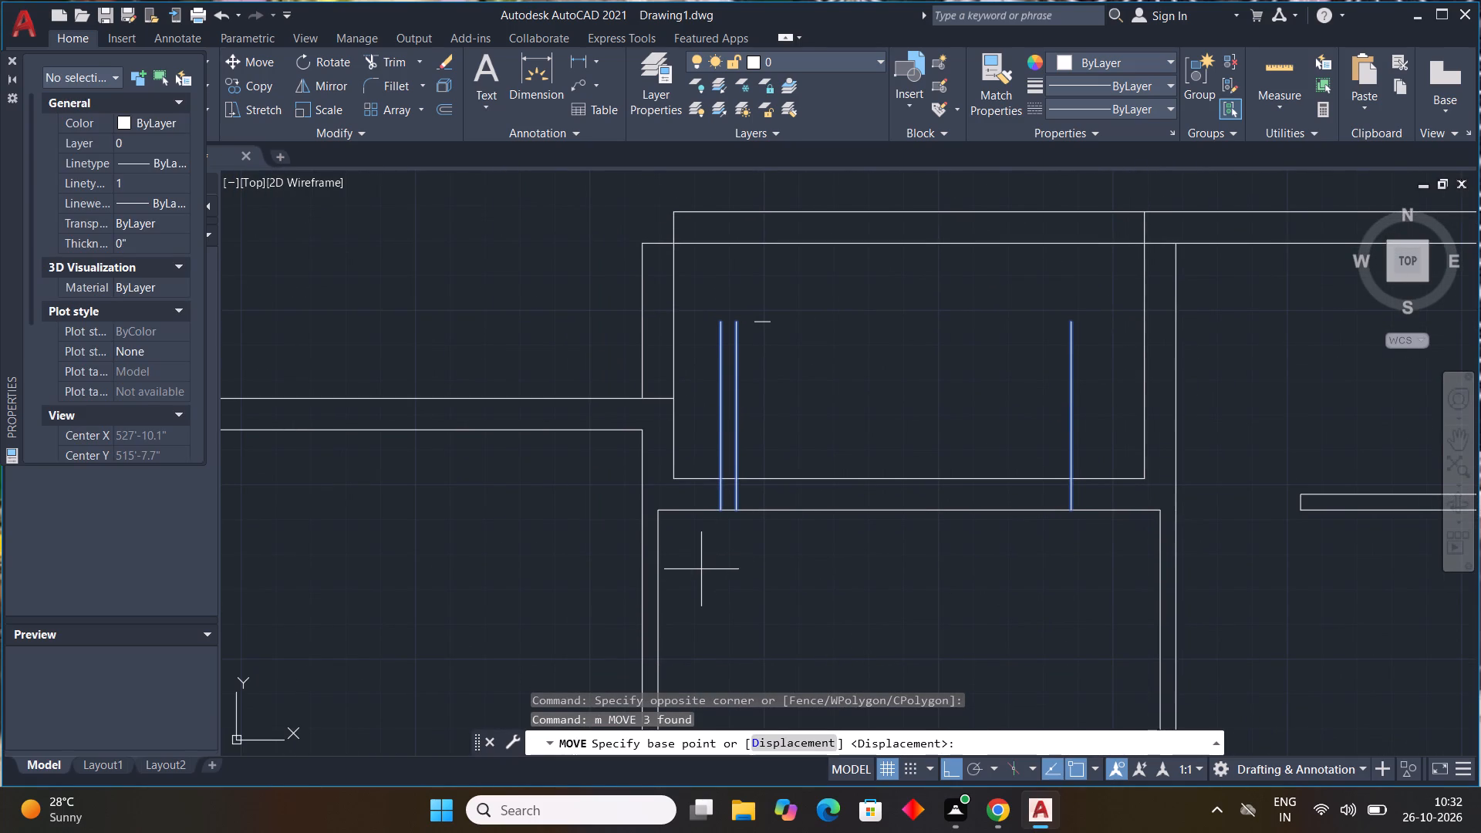
{"action": "left_click_drag", "start_coordinate": [737, 514], "coordinate": [744, 515]}
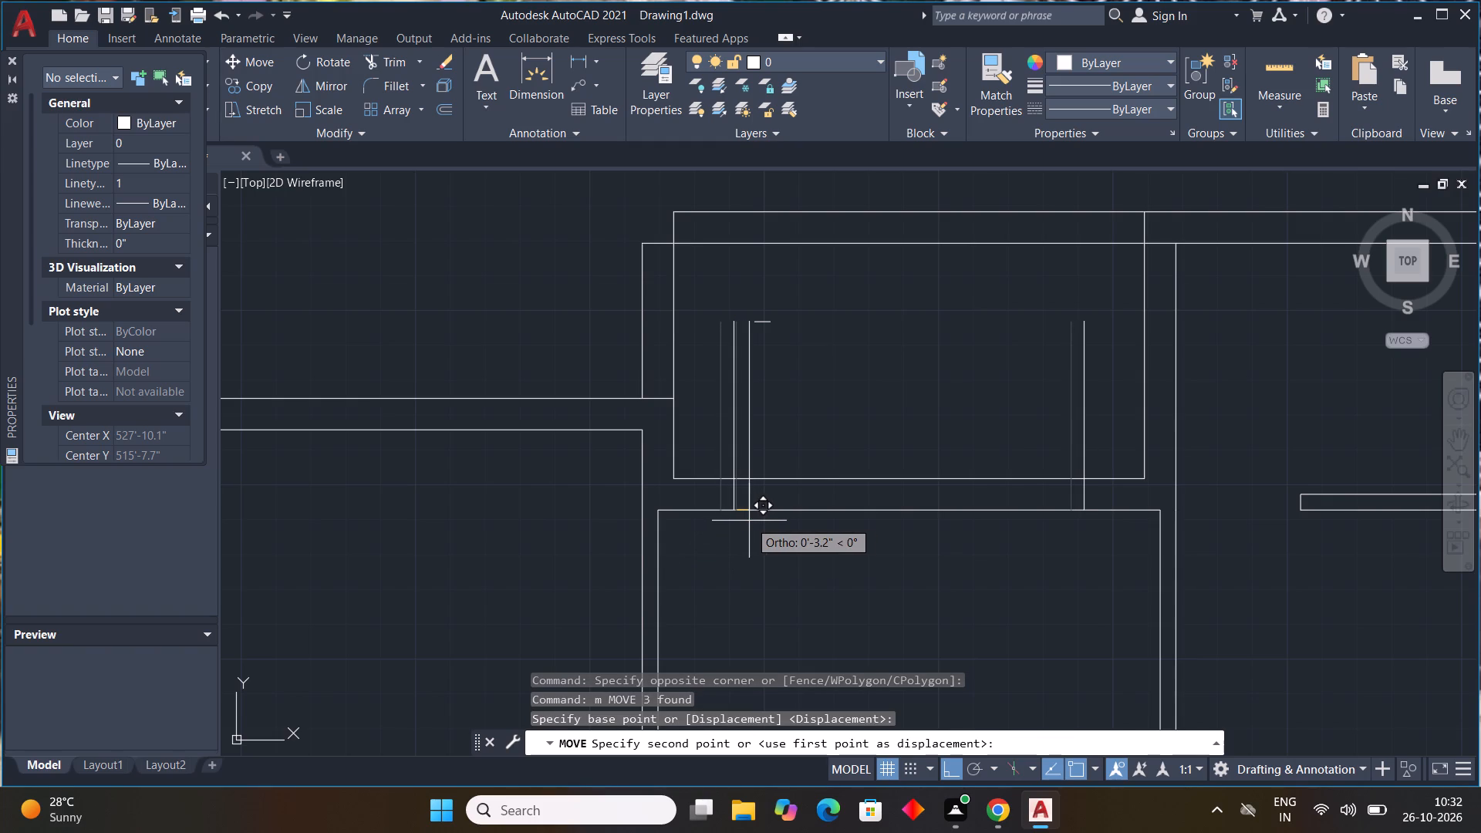
{"action": "left_click", "coordinate": [749, 521]}
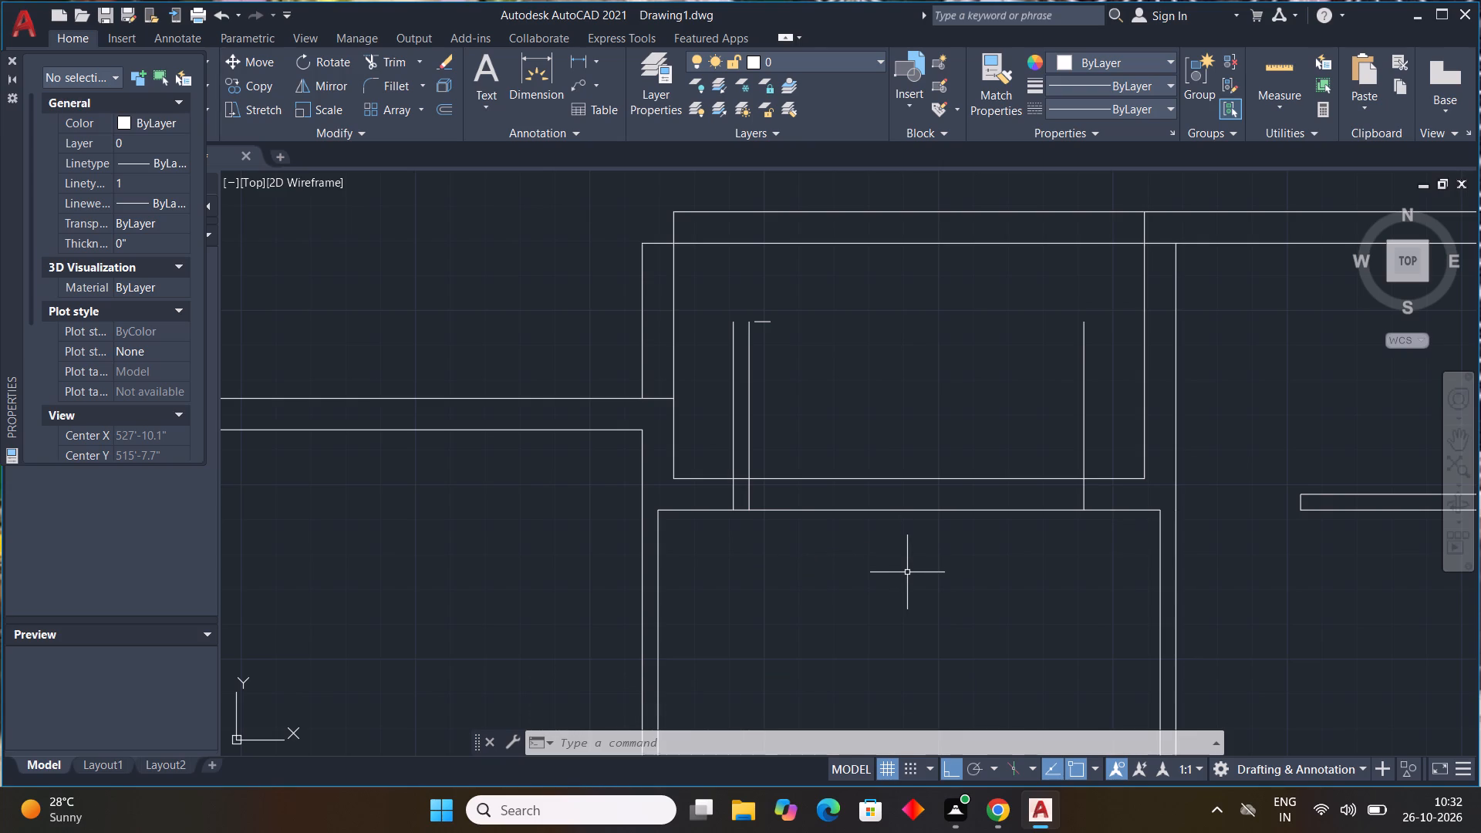
Offset the rightmost upright line 4.5" to the right in the upper middle room.
{"action": "type", "text": "off"}
{"action": "key", "text": "space"}
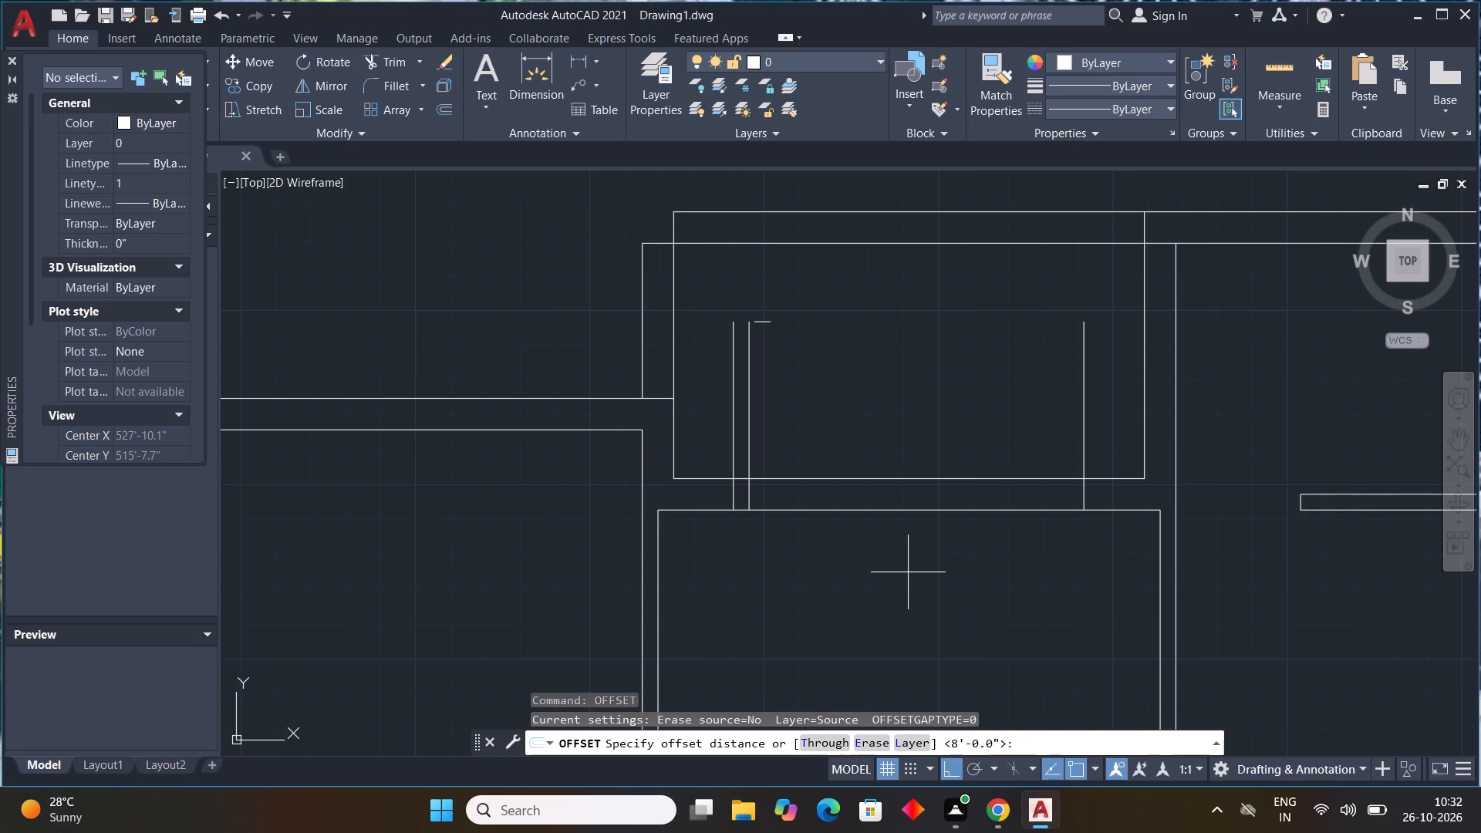
{"action": "type", "text": "4.5\""}
{"action": "key", "text": "Return"}
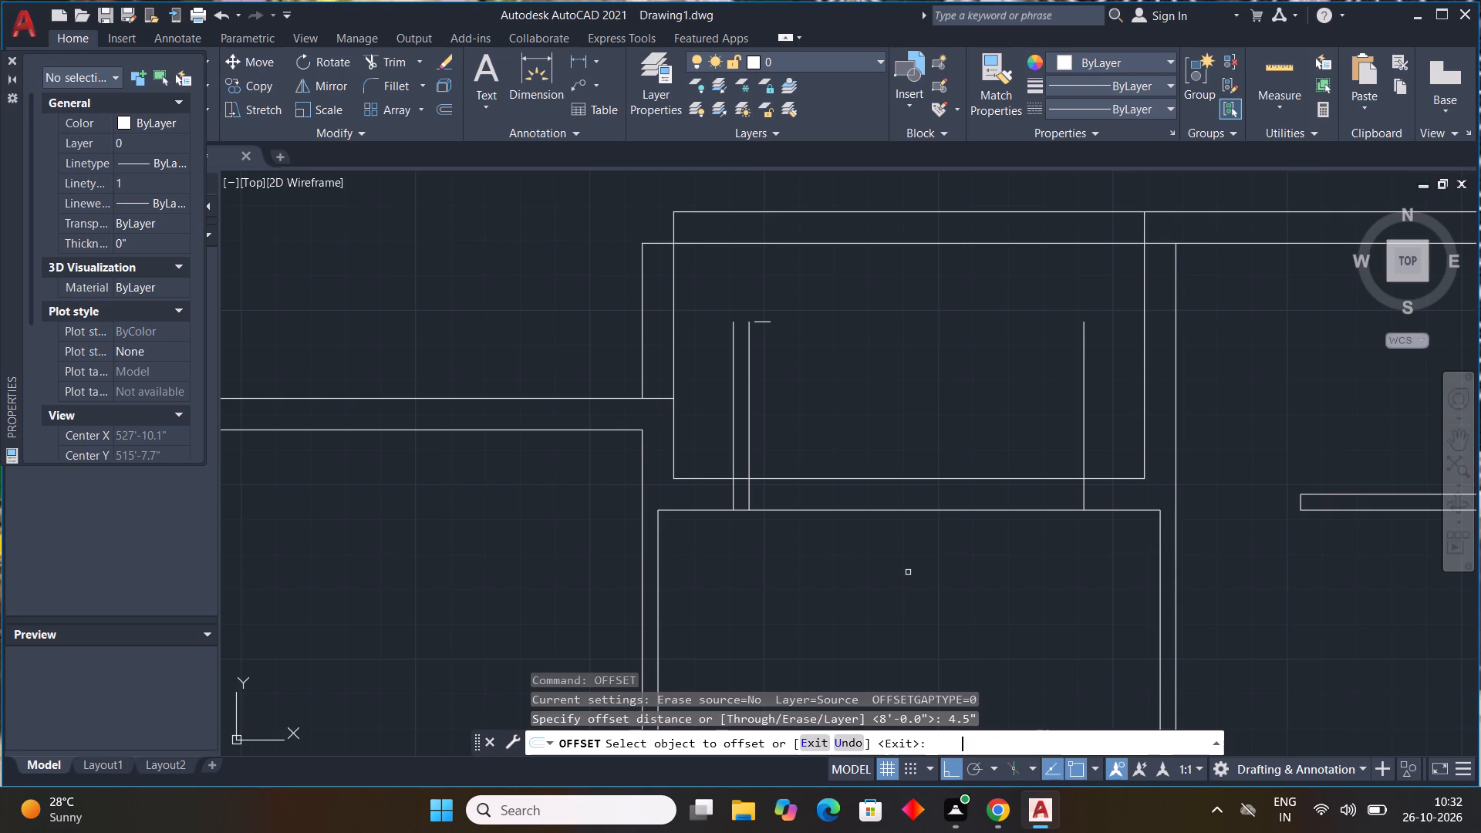
{"action": "left_click", "coordinate": [1083, 438]}
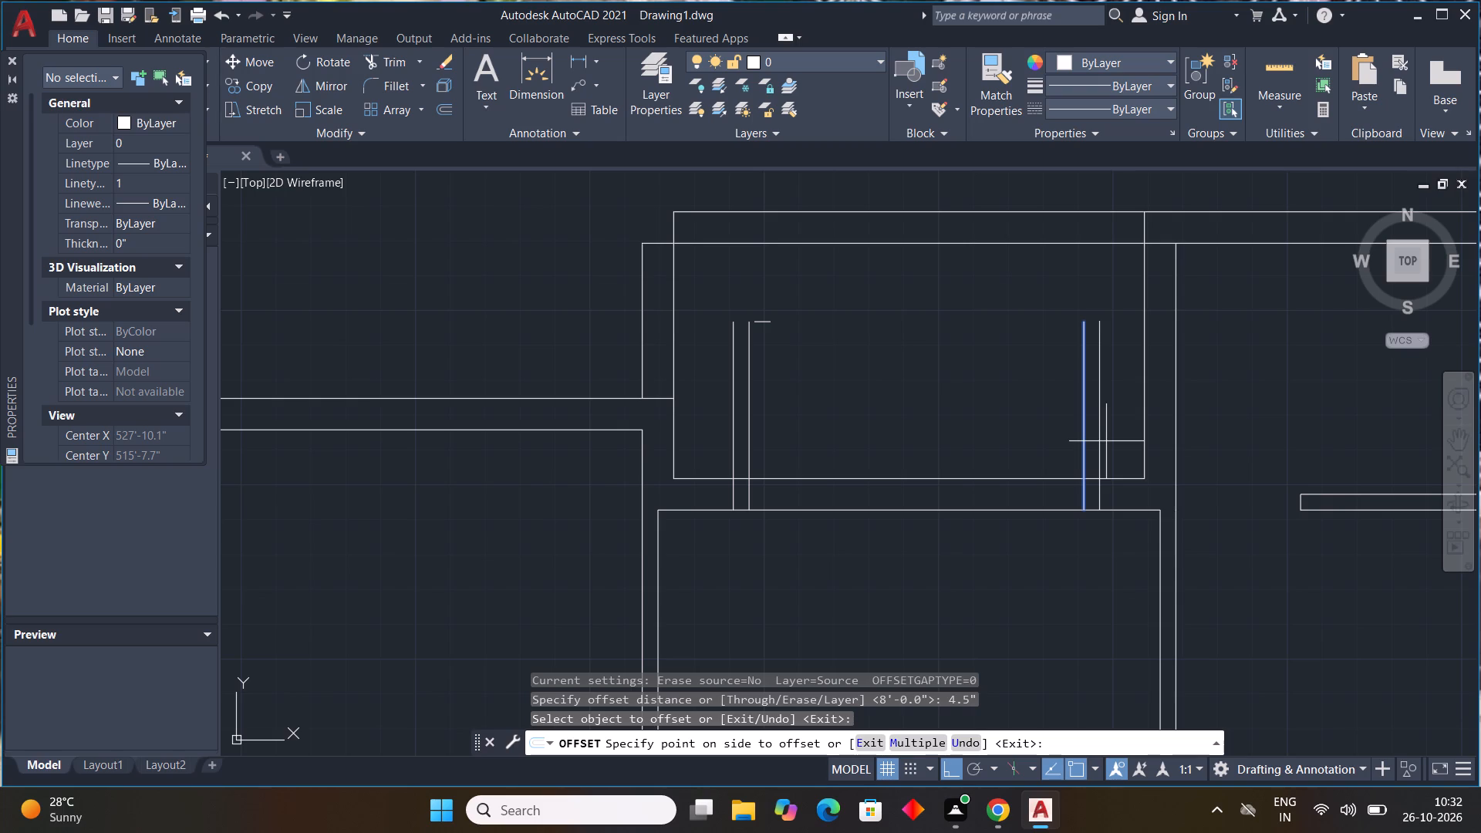
{"action": "left_click", "coordinate": [1106, 441]}
{"action": "middle_click_drag", "start_coordinate": [1134, 436], "coordinate": [1094, 450]}
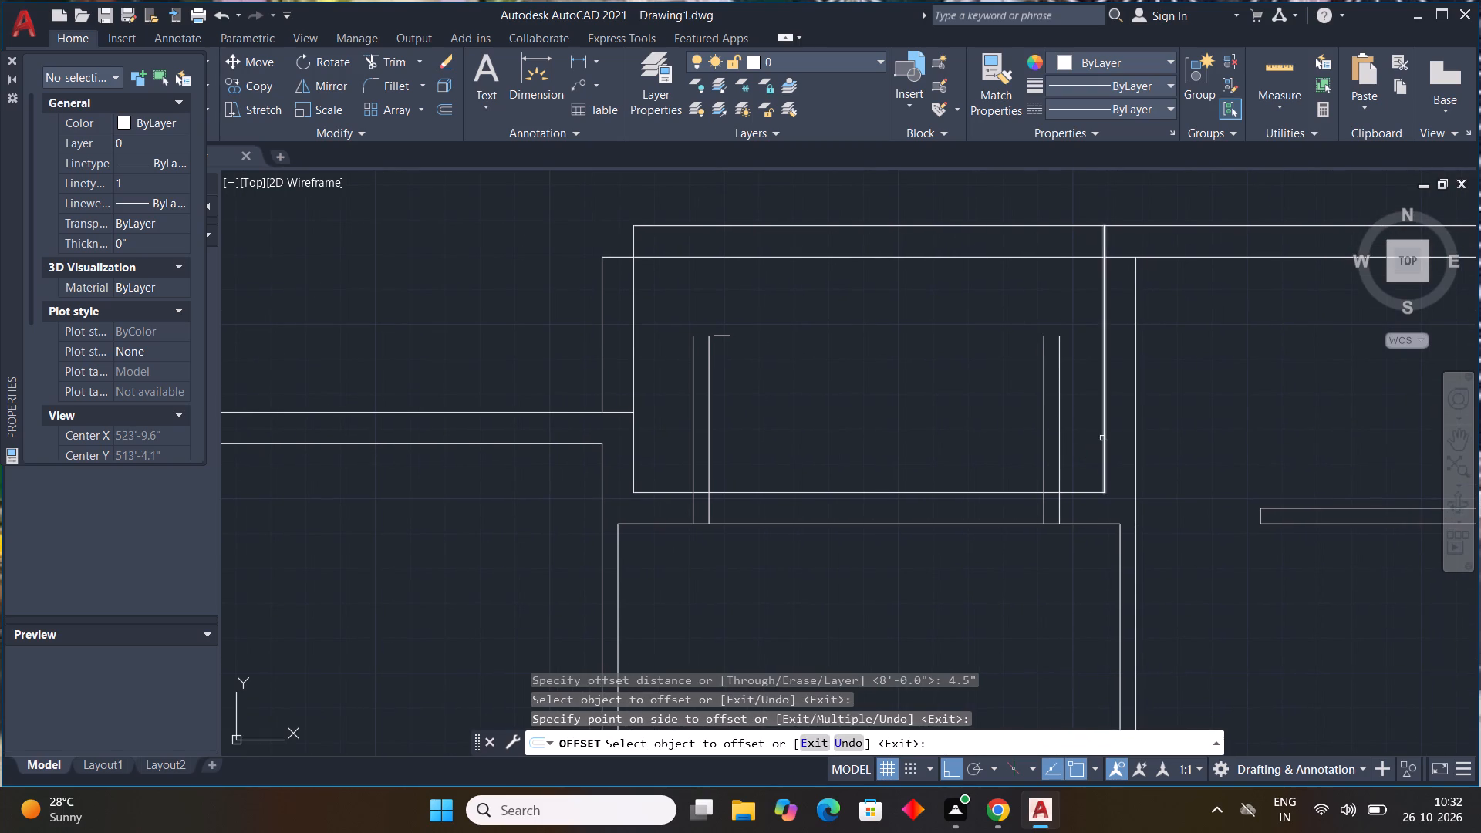
{"action": "key", "text": "Escape"}
{"action": "key", "text": "Escape"}
Move the four vertical lines of both uprights together in the upper middle room.
{"action": "left_click", "coordinate": [1084, 415]}
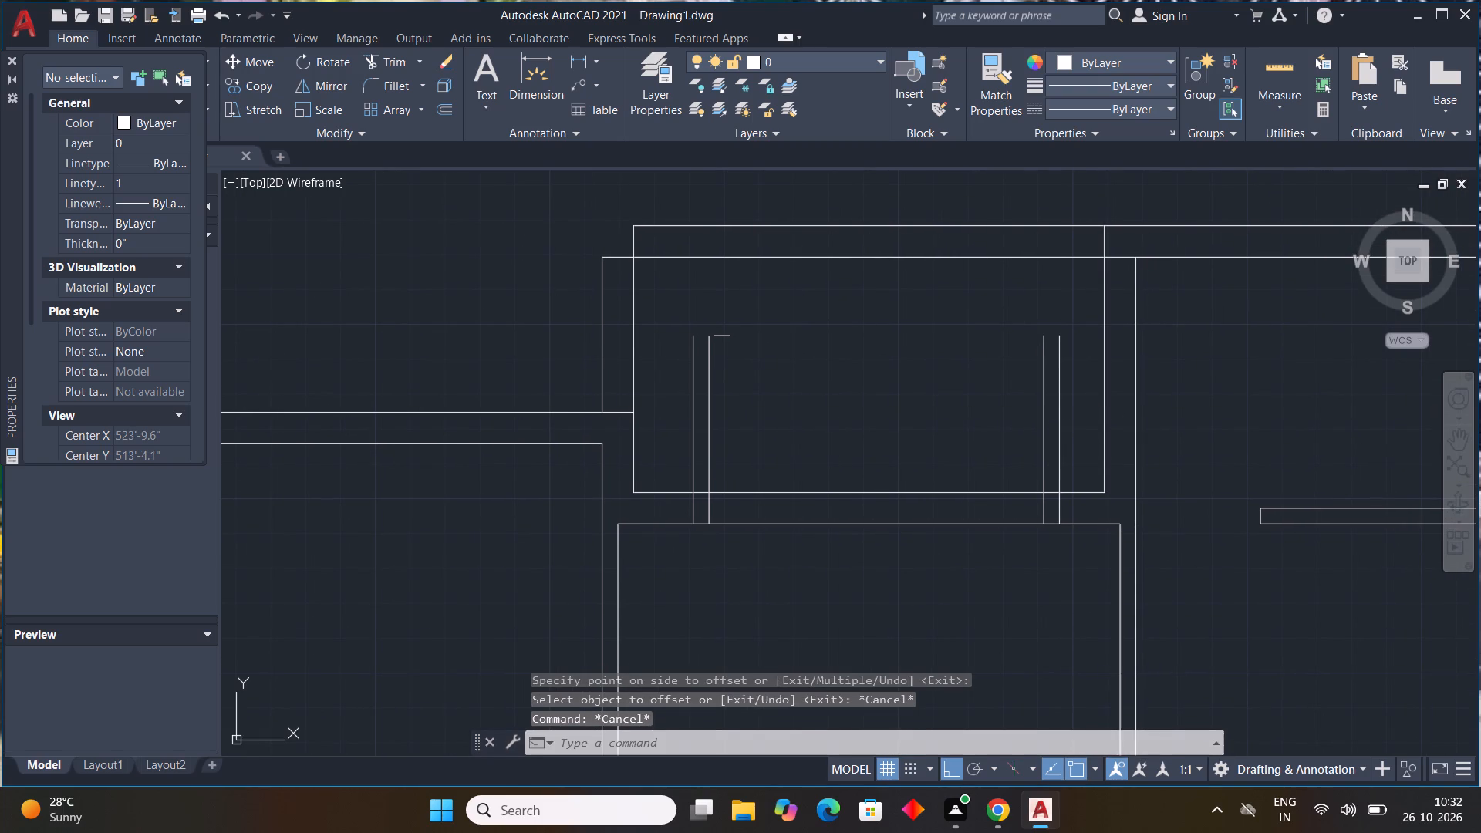
{"action": "left_click", "coordinate": [670, 474]}
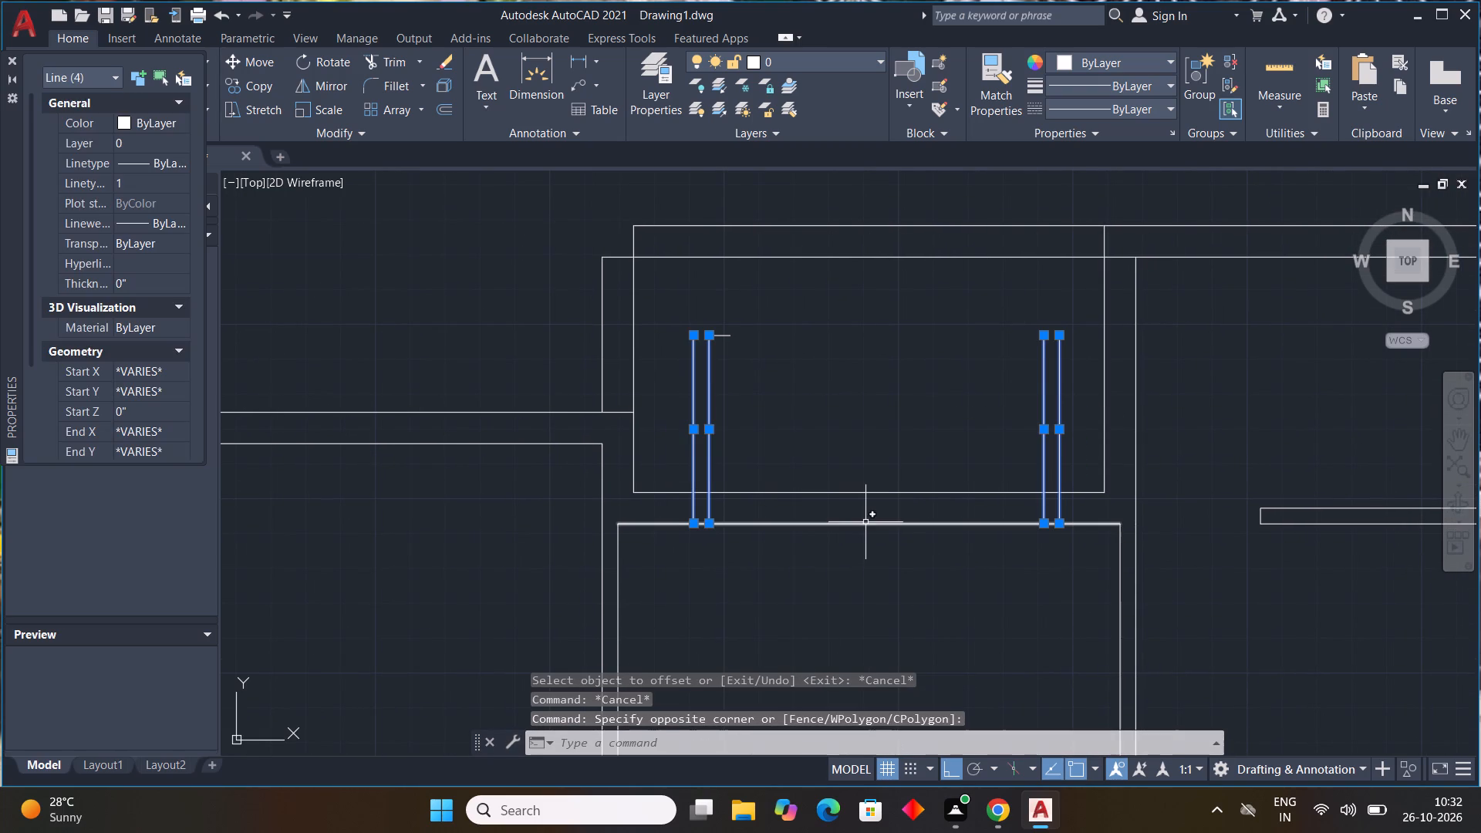
{"action": "type", "text": "m"}
{"action": "key", "text": "space"}
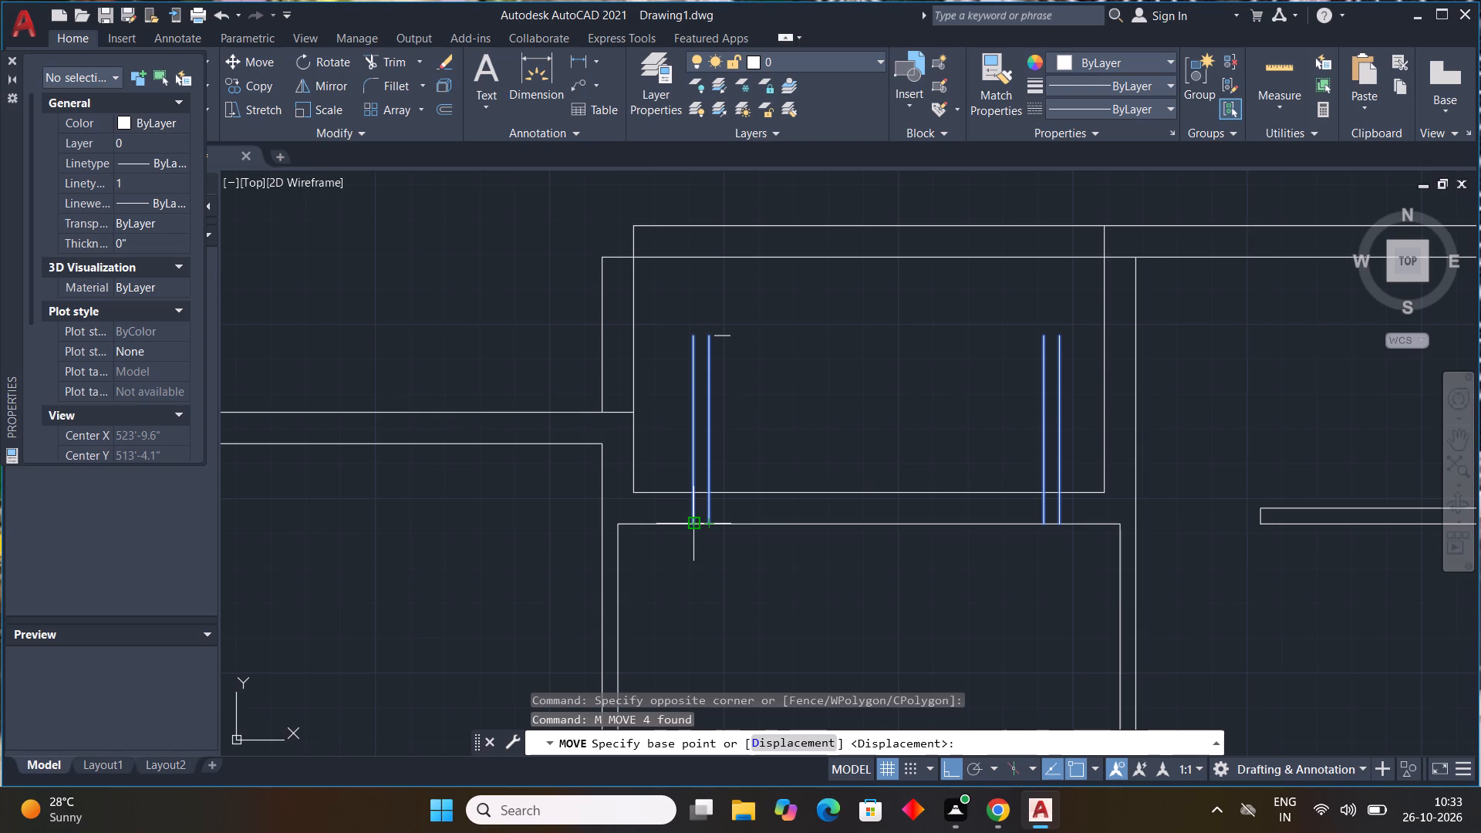
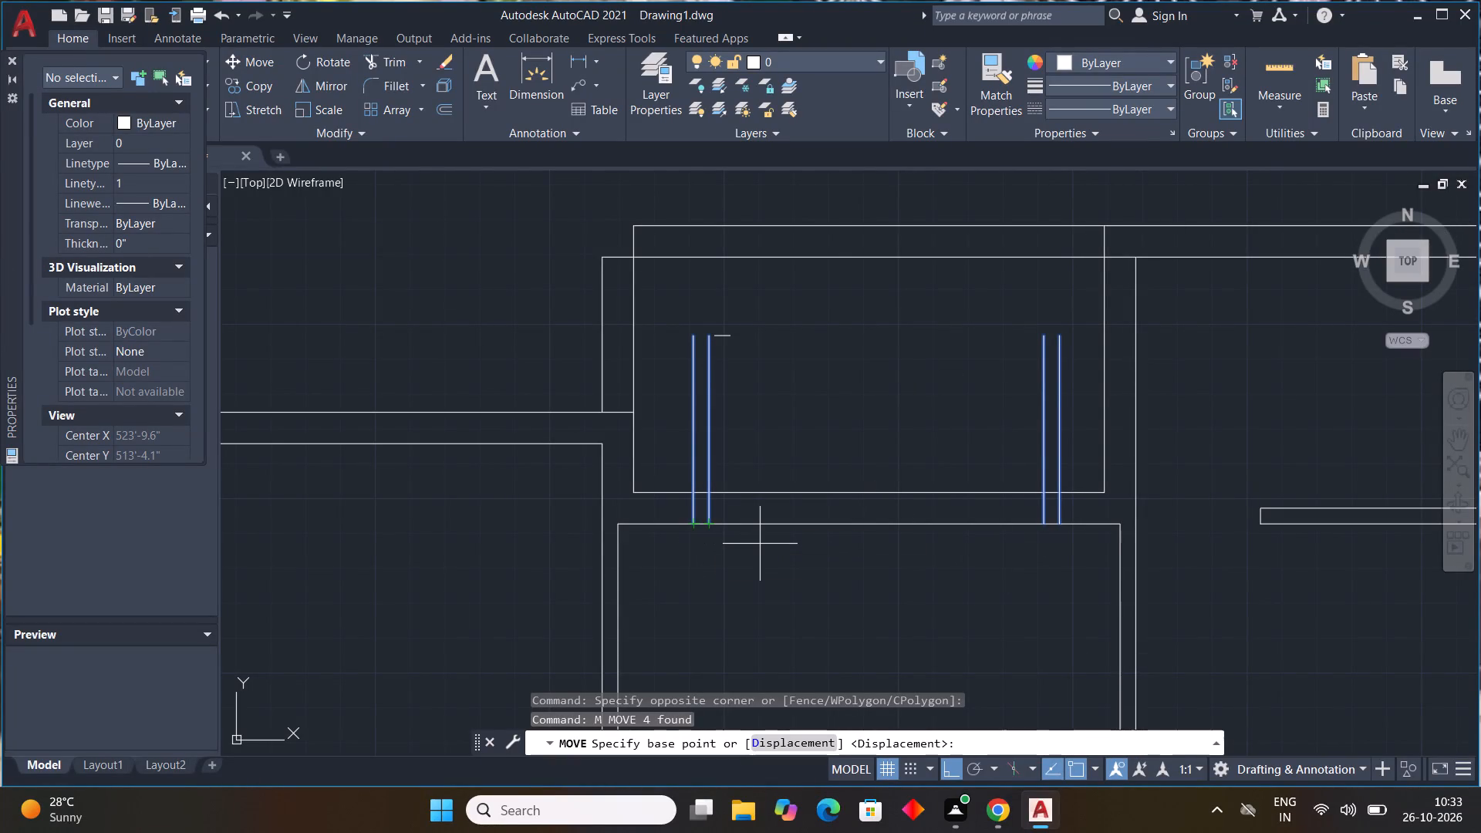
Move the two pairs of upright lines slightly left along the bottom wall of the upper middle room.
{"action": "scroll", "coordinate": [686, 522], "scroll_direction": "up", "scroll_amount": 1}
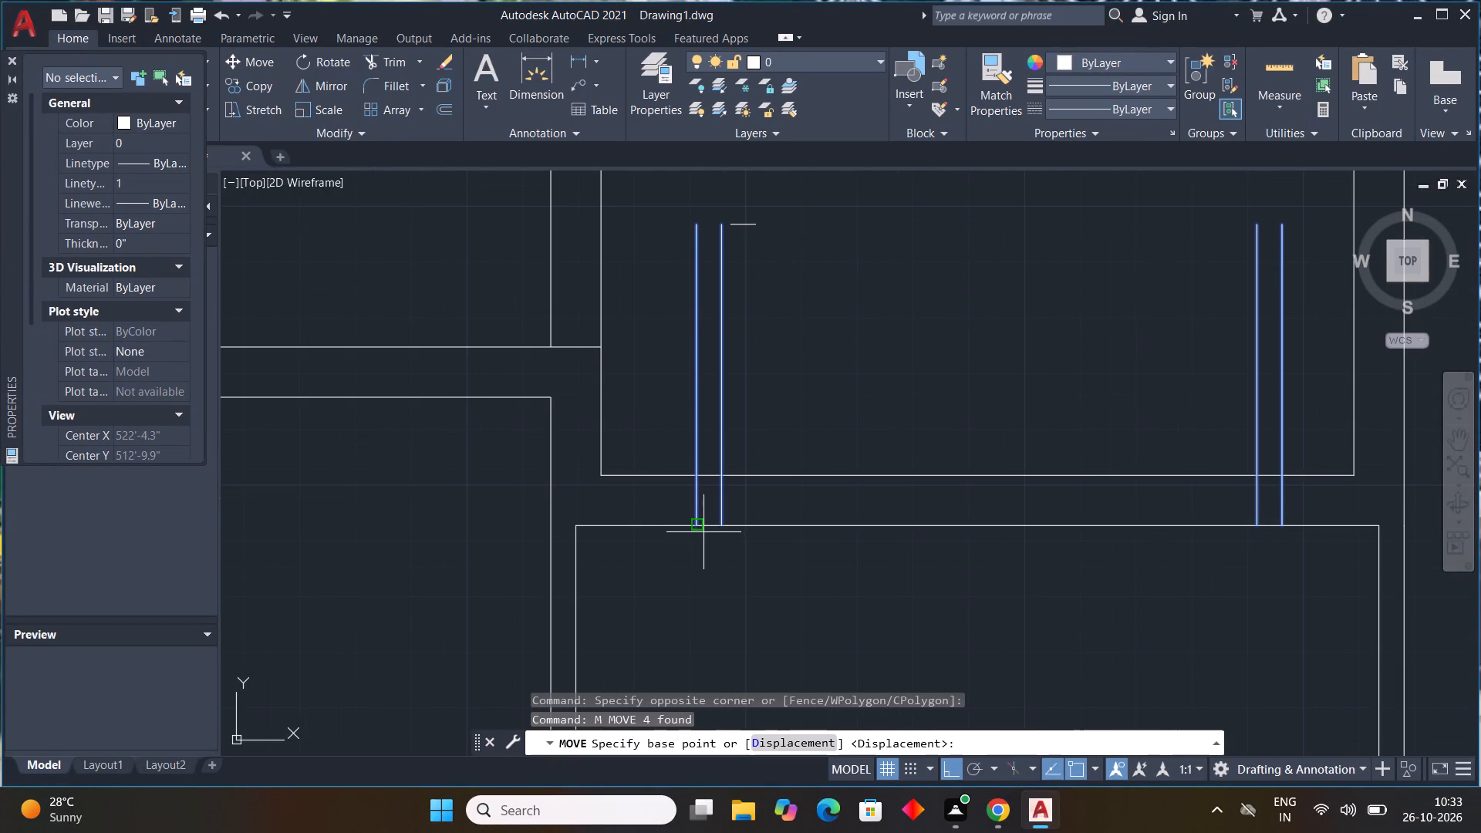
{"action": "left_click", "coordinate": [695, 523]}
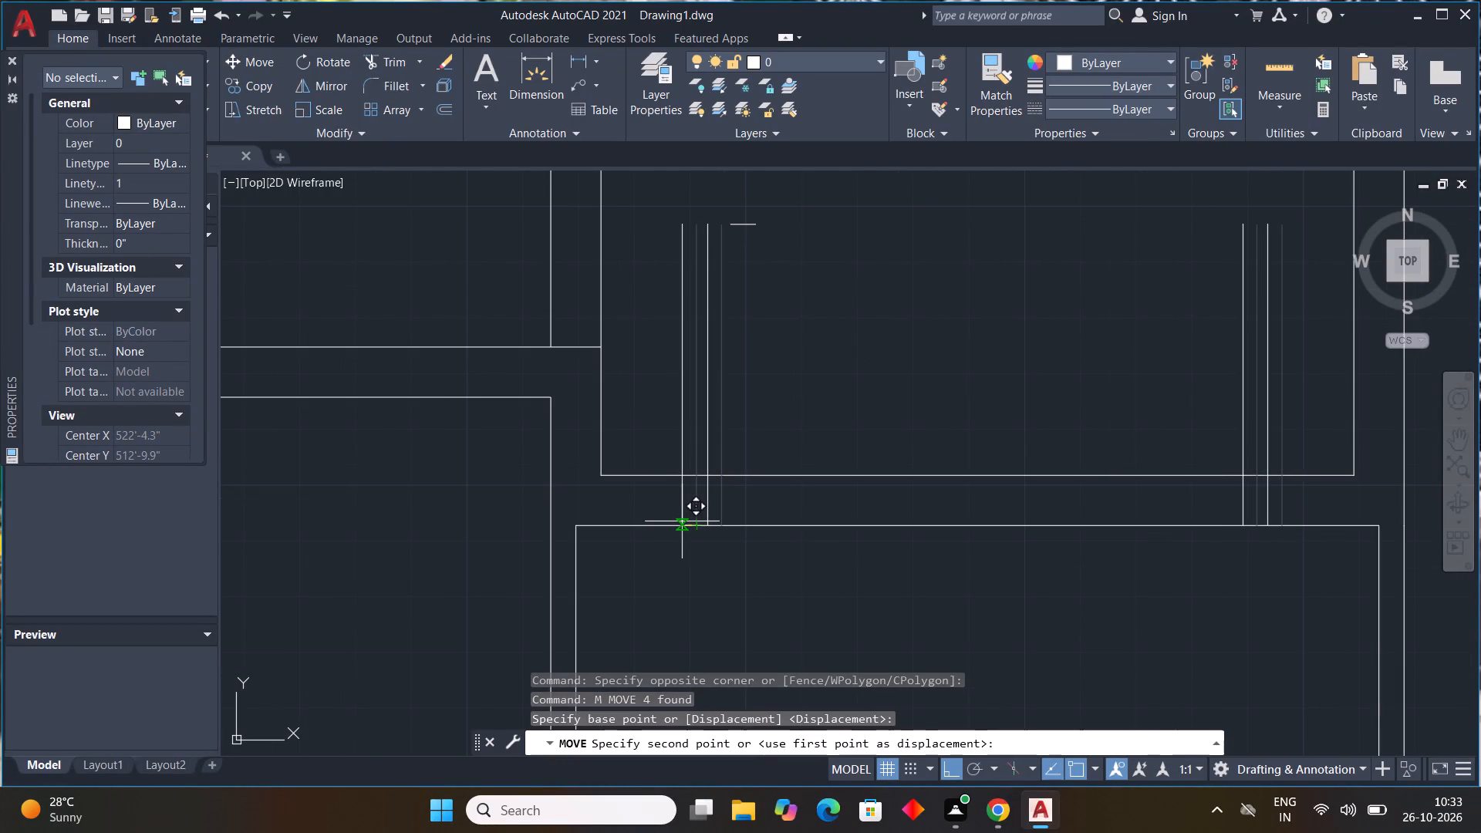
{"action": "left_click", "coordinate": [685, 521]}
Delete the short horizontal line beside the top of the left upright in the upper middle room.
{"action": "scroll", "coordinate": [988, 558], "scroll_direction": "down", "scroll_amount": 1}
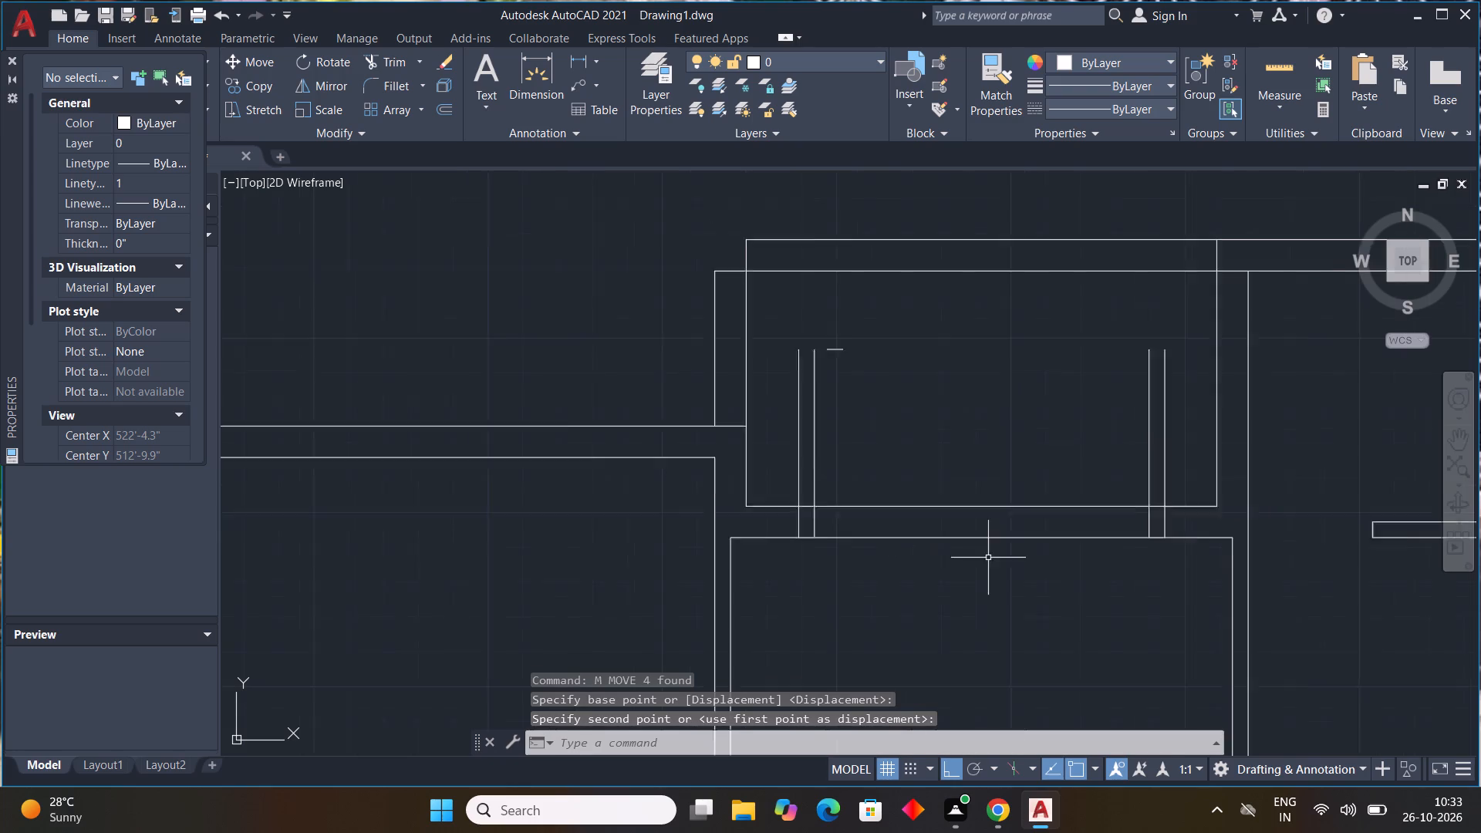
{"action": "scroll", "coordinate": [990, 559], "scroll_direction": "down", "scroll_amount": 1}
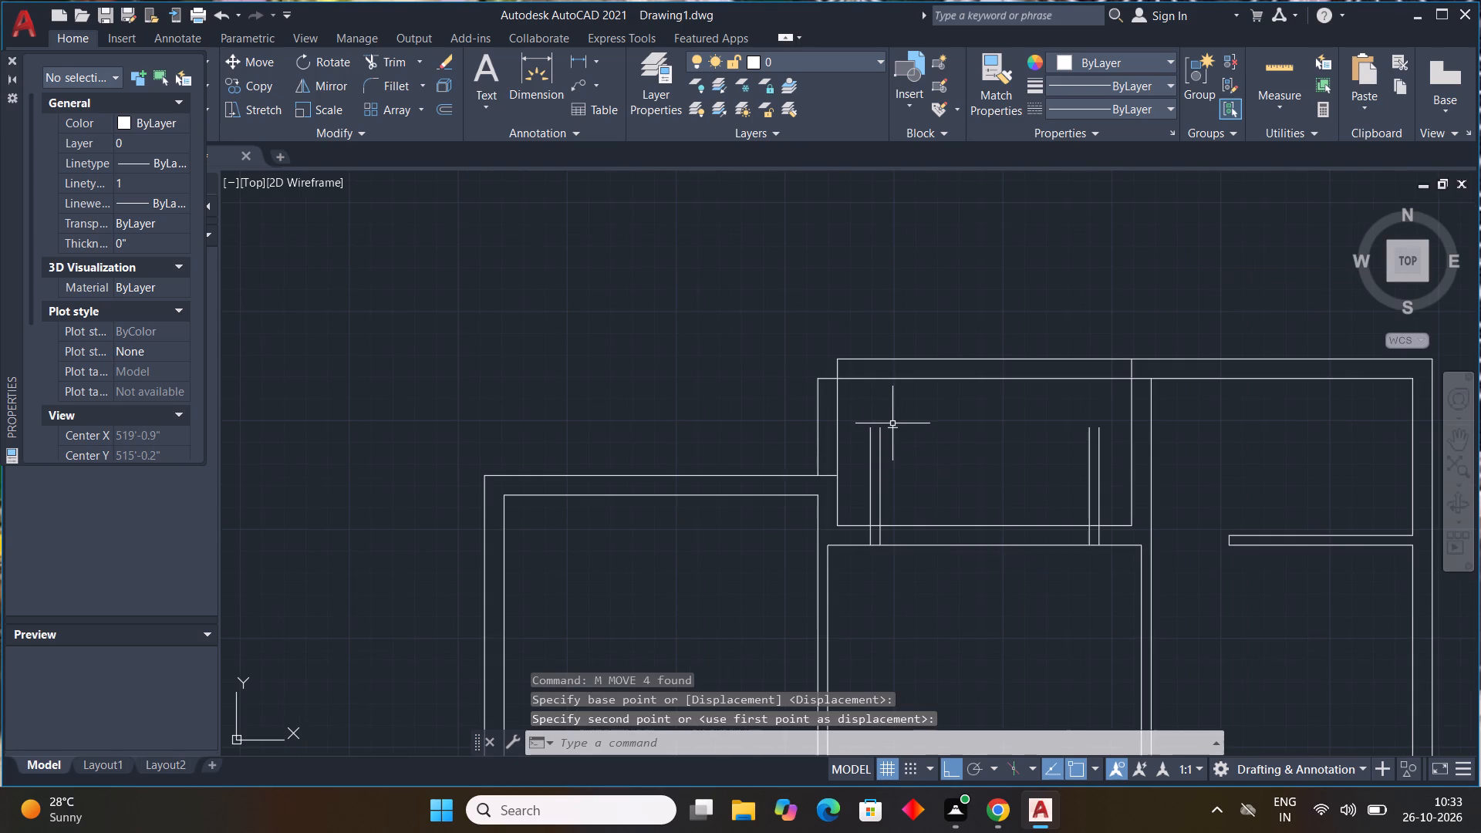
{"action": "left_click", "coordinate": [892, 427]}
{"action": "key", "text": "Delete"}
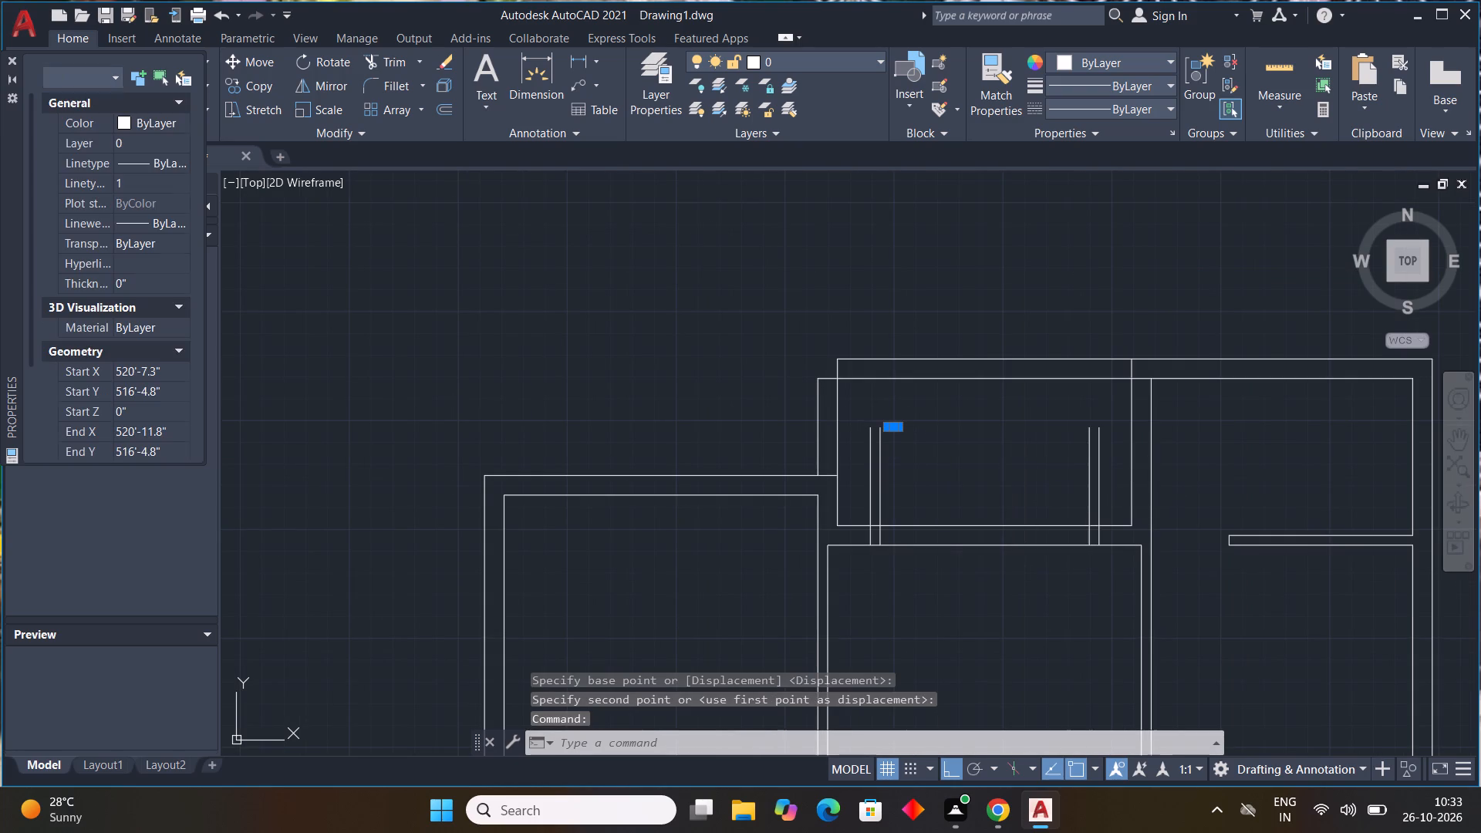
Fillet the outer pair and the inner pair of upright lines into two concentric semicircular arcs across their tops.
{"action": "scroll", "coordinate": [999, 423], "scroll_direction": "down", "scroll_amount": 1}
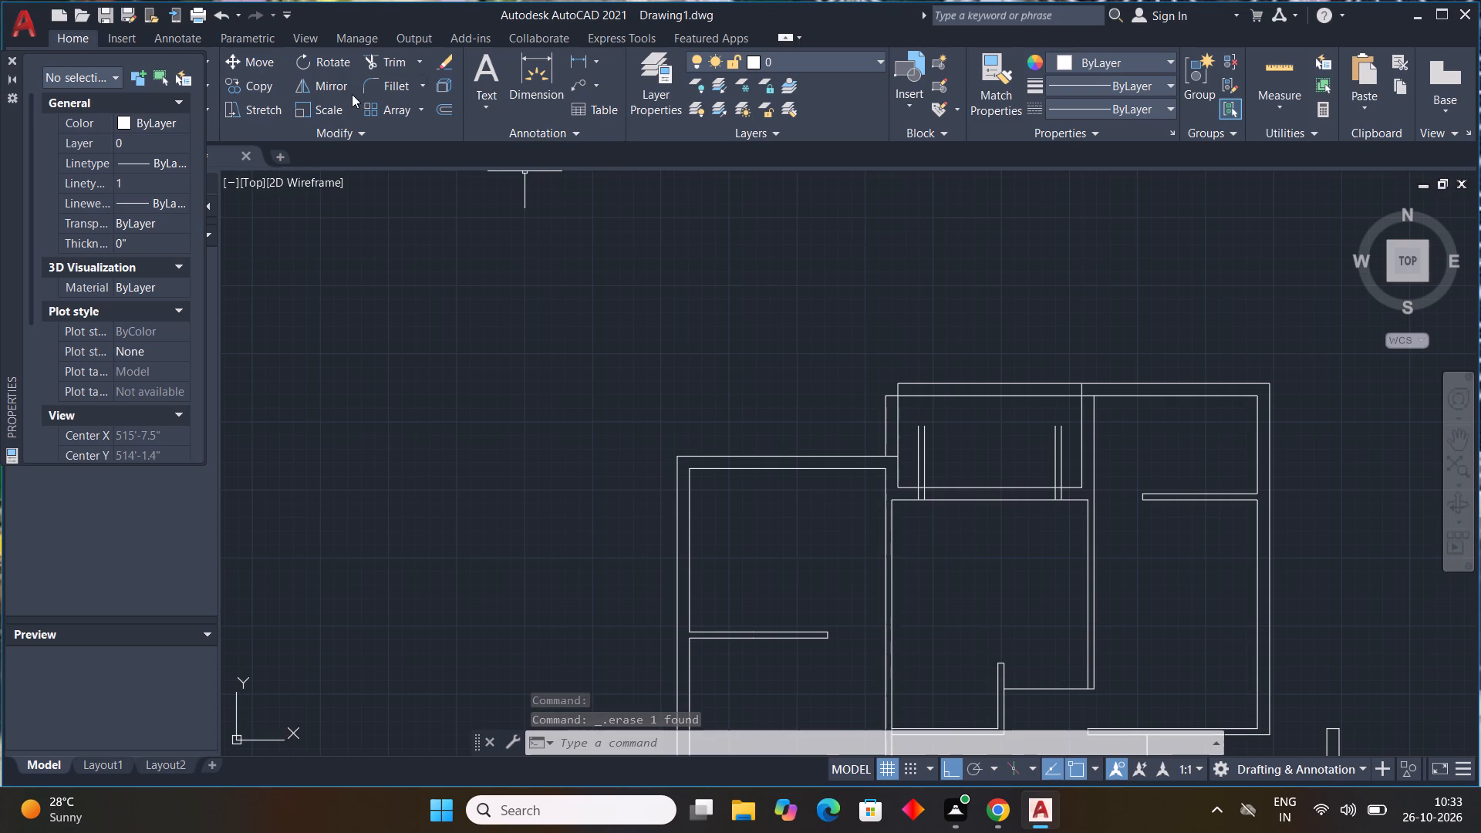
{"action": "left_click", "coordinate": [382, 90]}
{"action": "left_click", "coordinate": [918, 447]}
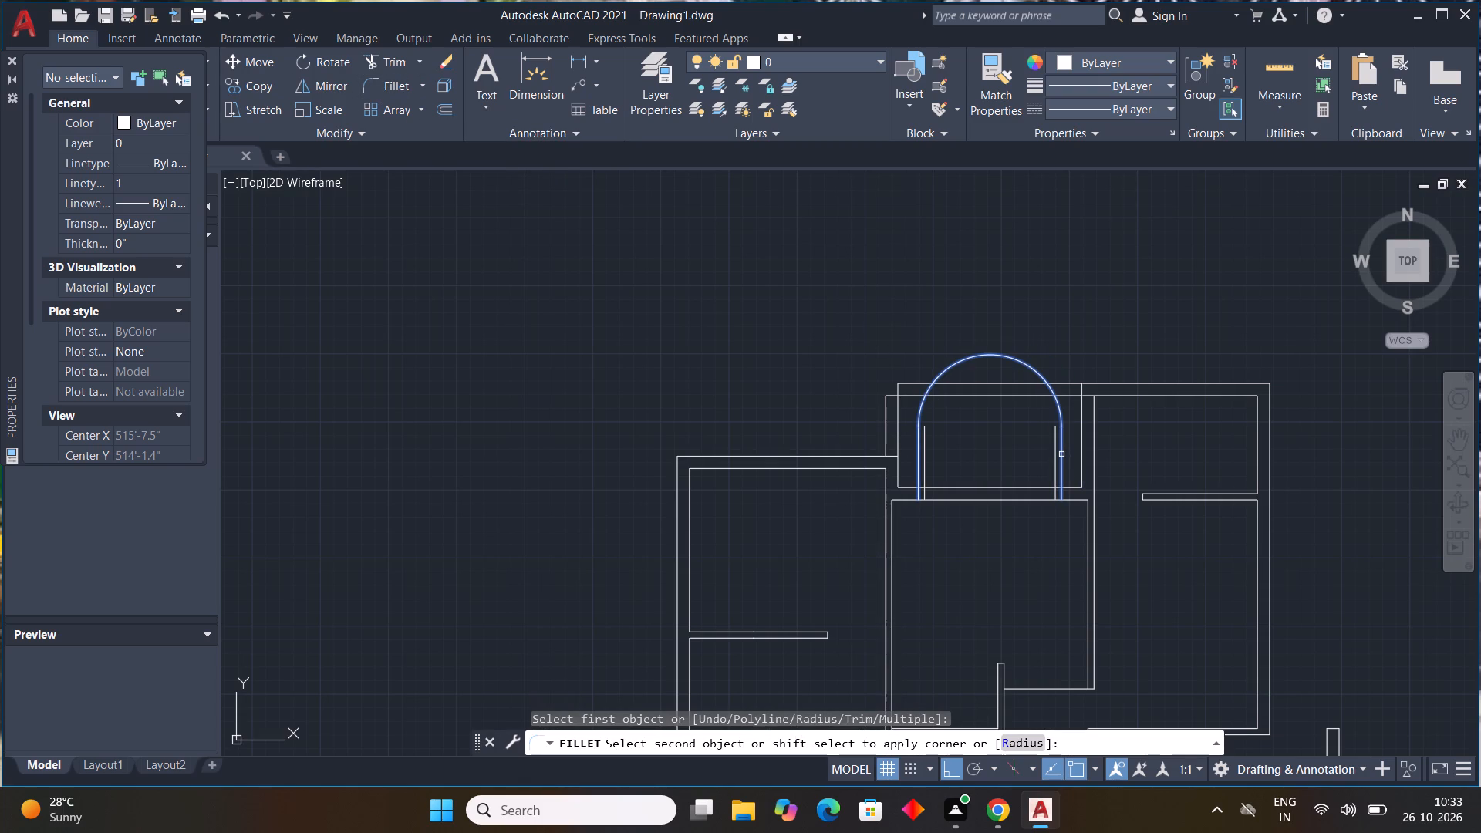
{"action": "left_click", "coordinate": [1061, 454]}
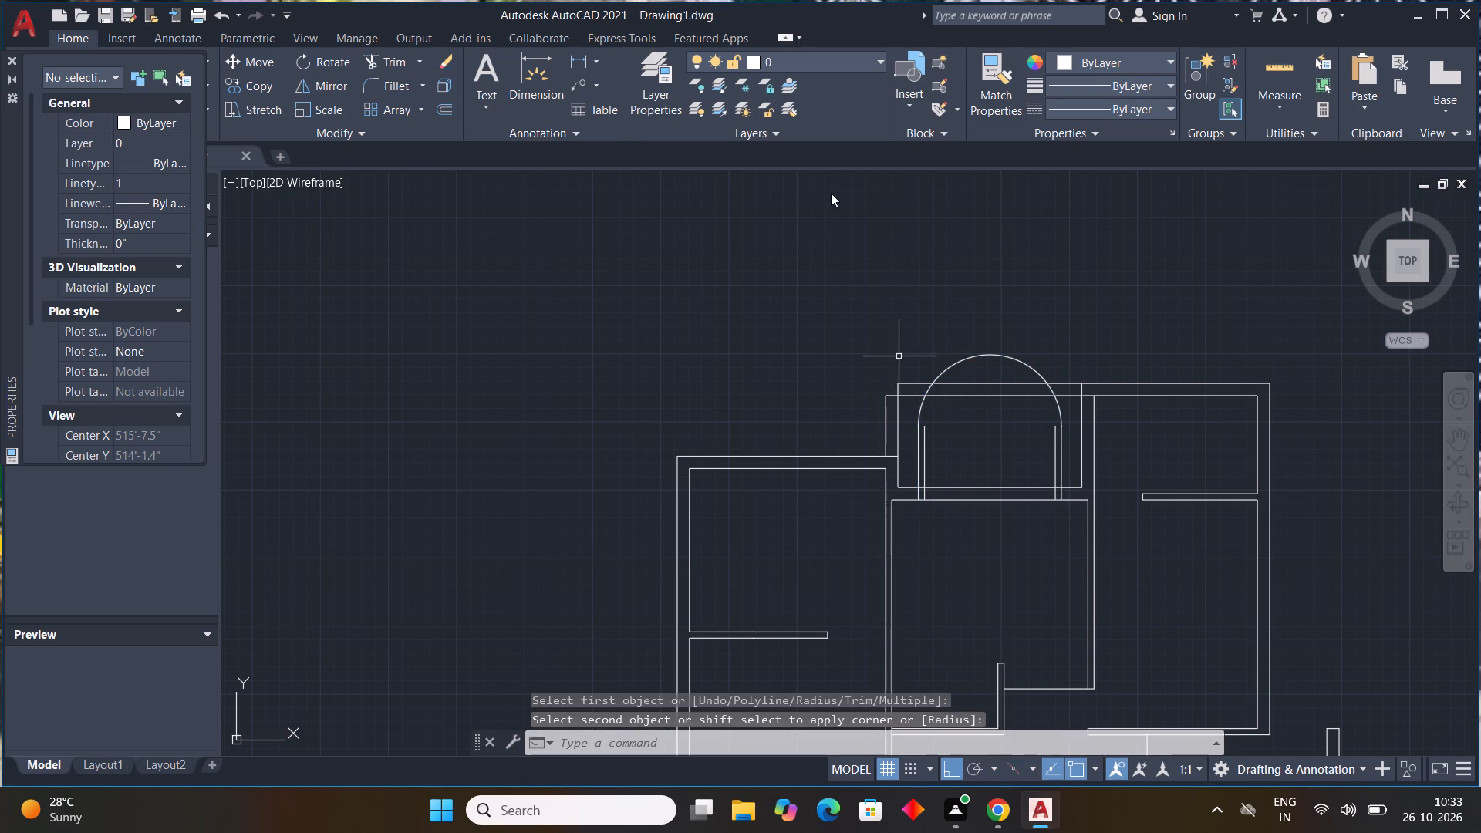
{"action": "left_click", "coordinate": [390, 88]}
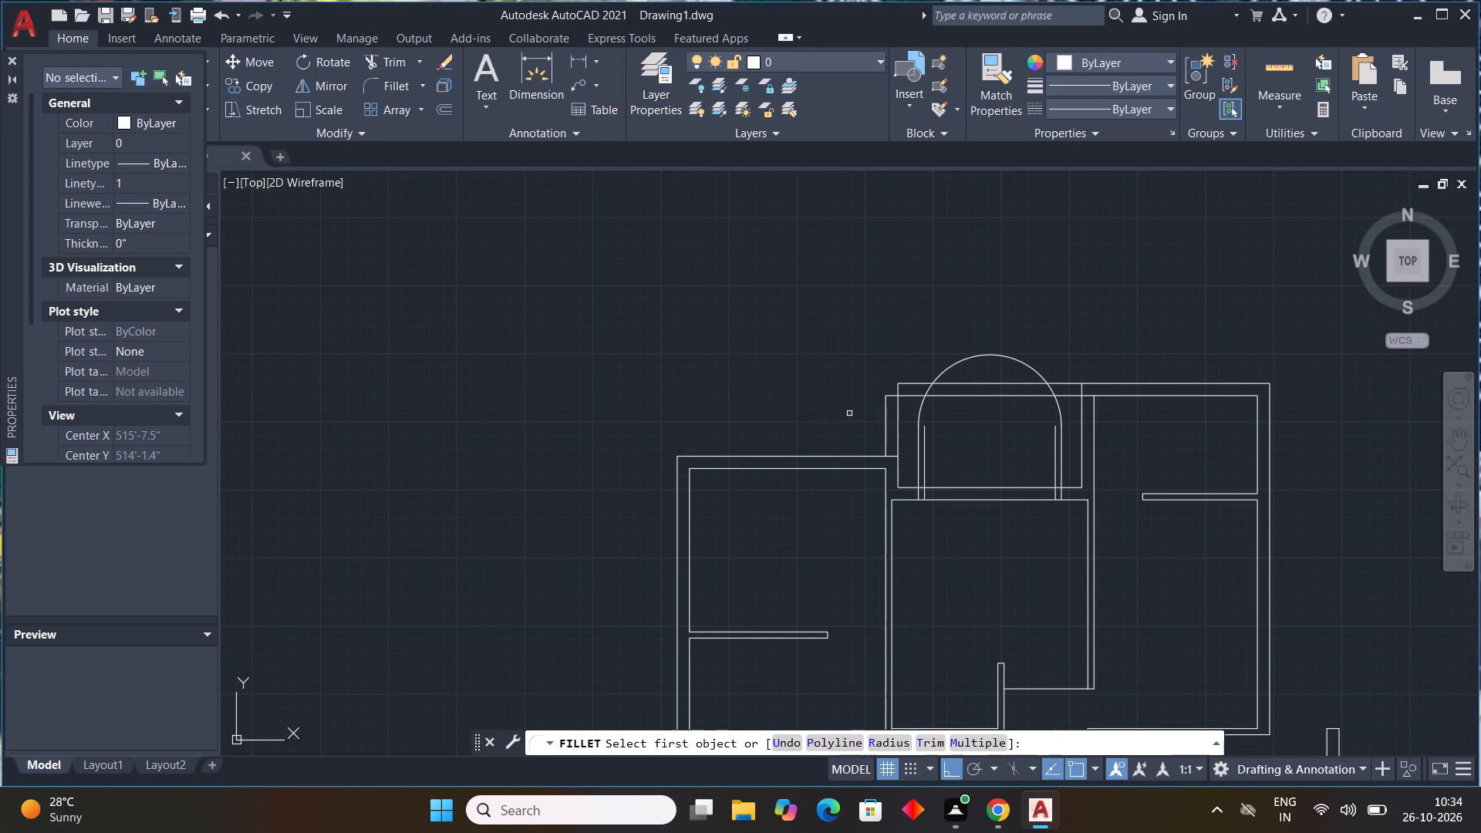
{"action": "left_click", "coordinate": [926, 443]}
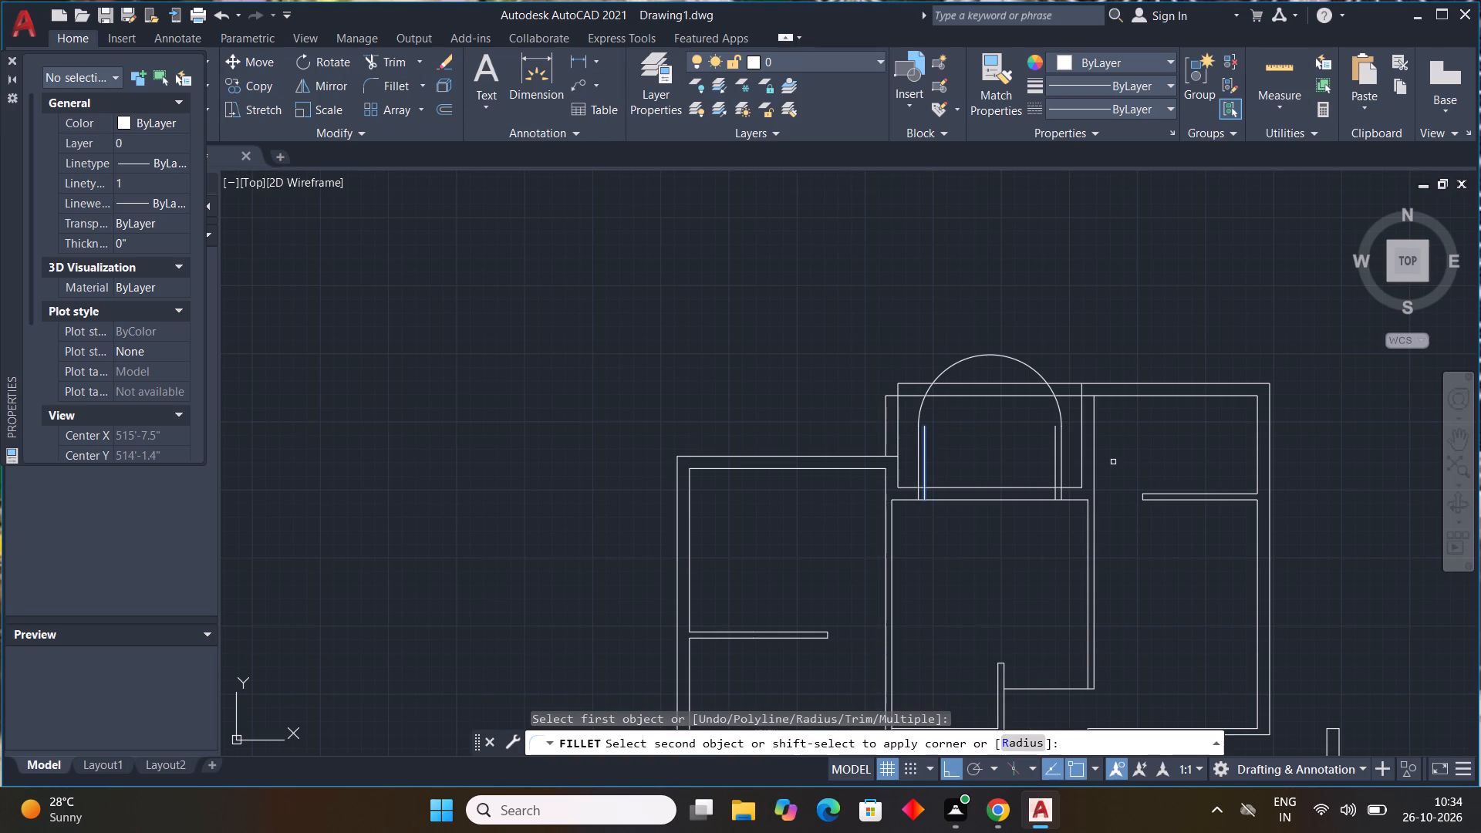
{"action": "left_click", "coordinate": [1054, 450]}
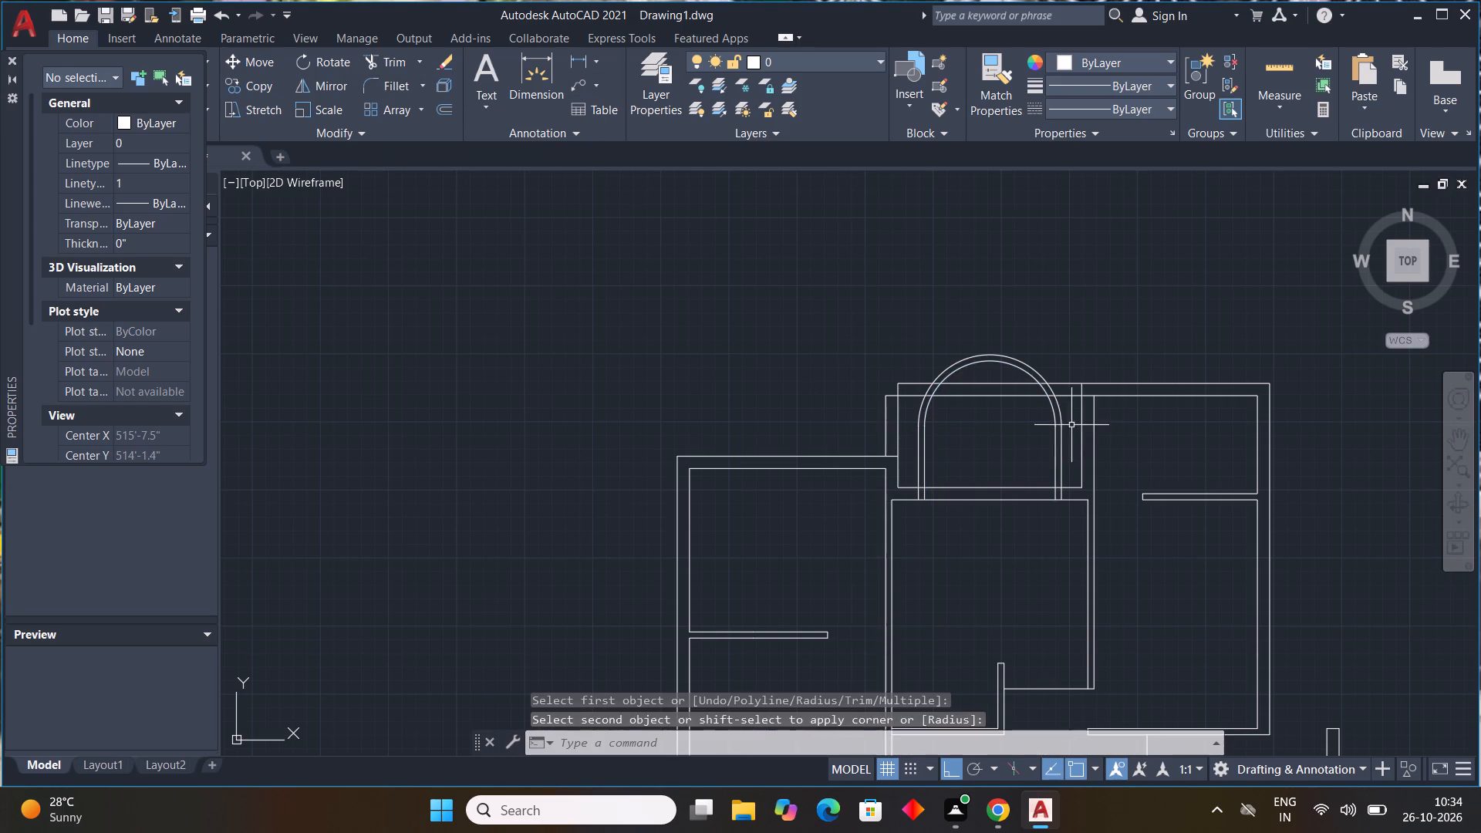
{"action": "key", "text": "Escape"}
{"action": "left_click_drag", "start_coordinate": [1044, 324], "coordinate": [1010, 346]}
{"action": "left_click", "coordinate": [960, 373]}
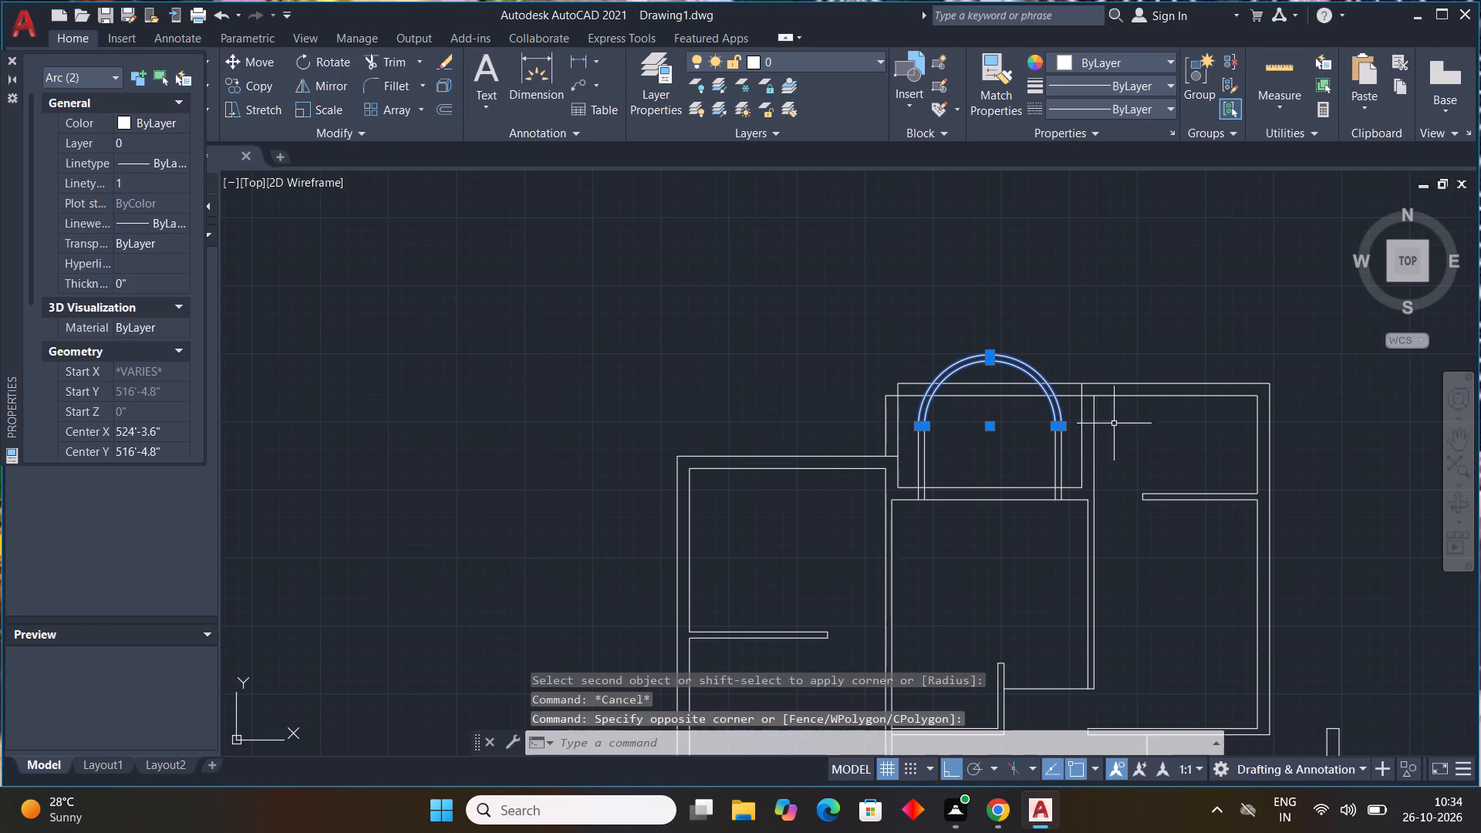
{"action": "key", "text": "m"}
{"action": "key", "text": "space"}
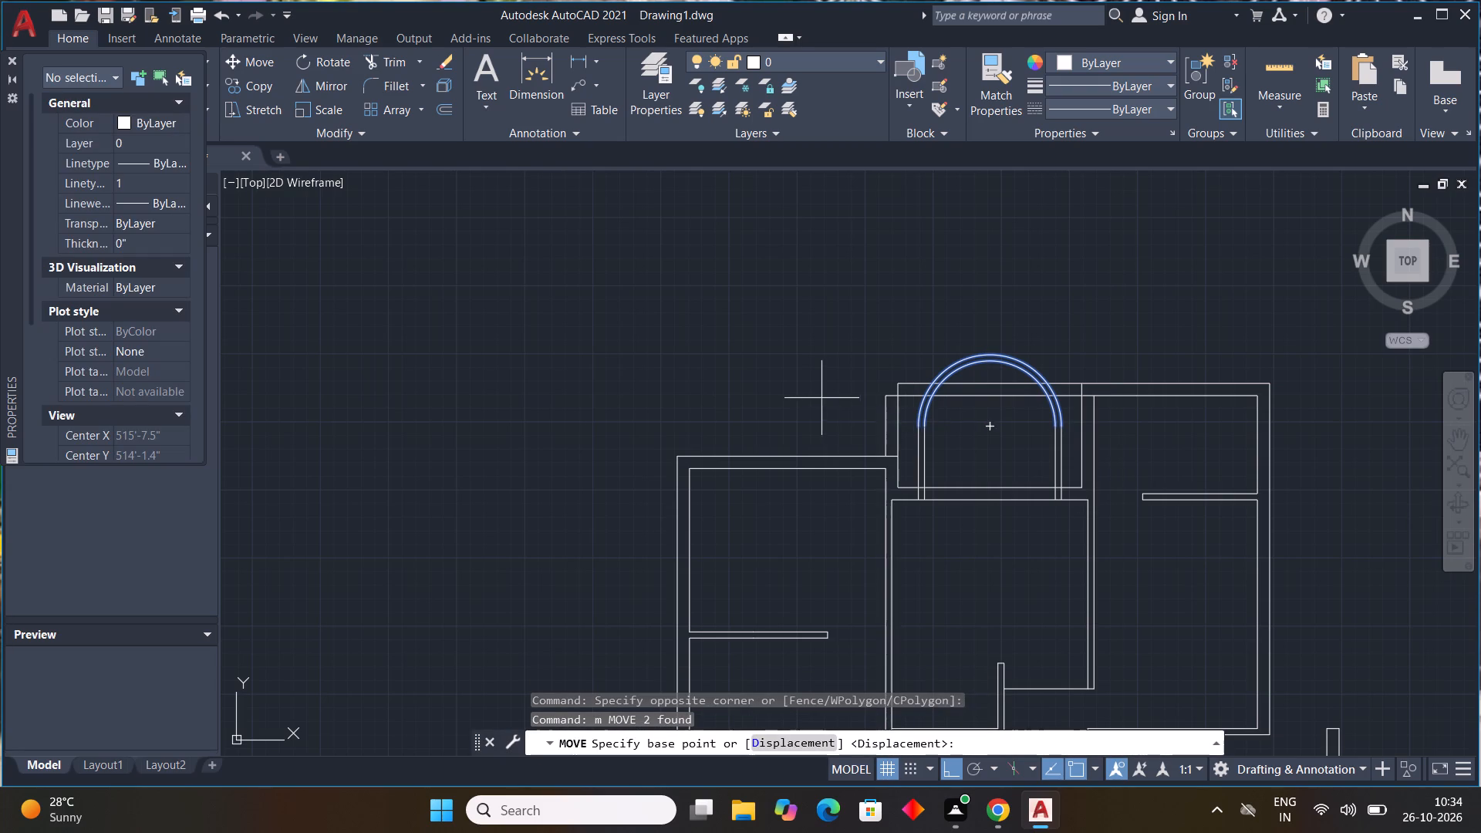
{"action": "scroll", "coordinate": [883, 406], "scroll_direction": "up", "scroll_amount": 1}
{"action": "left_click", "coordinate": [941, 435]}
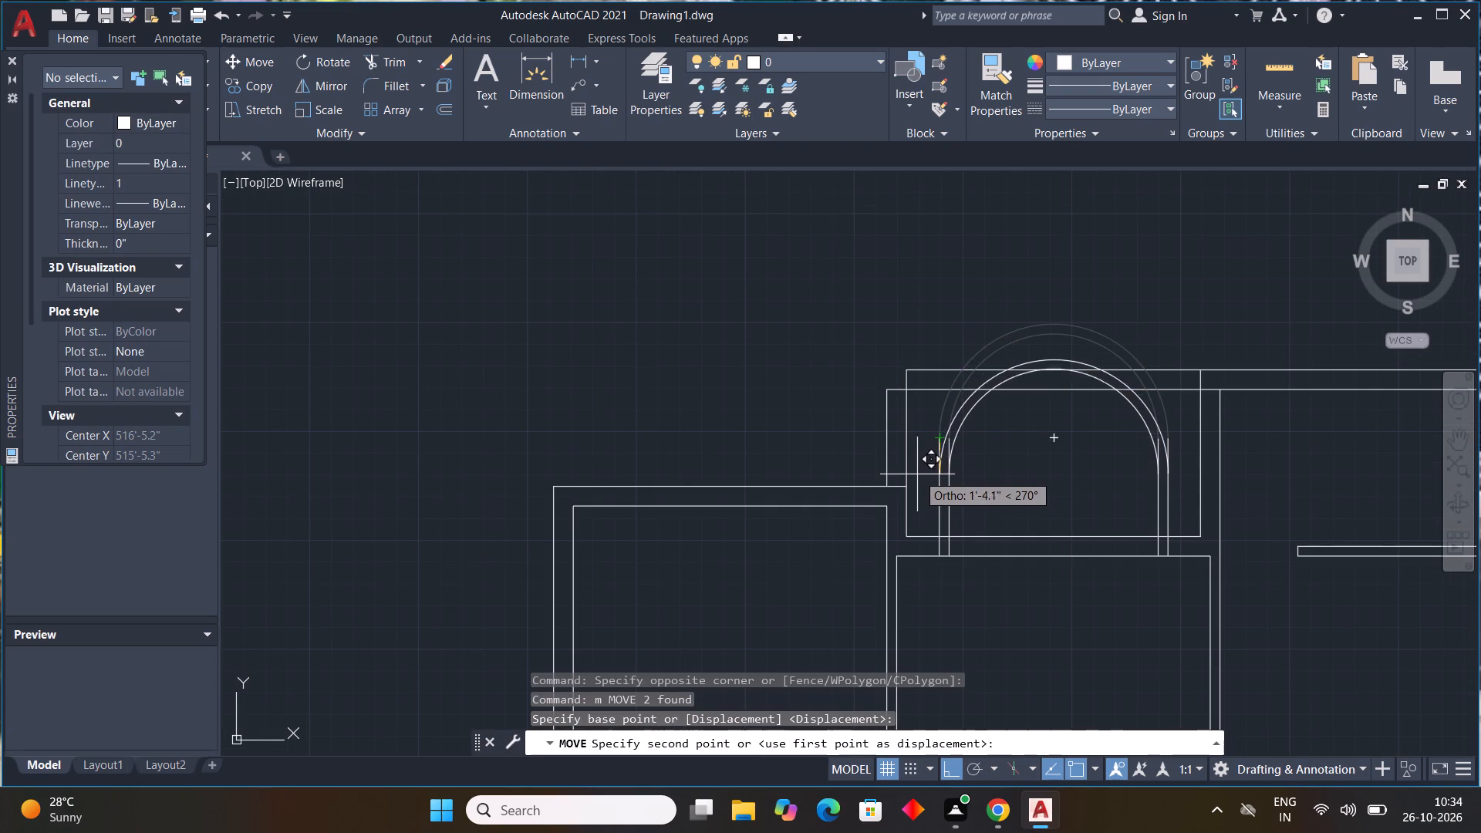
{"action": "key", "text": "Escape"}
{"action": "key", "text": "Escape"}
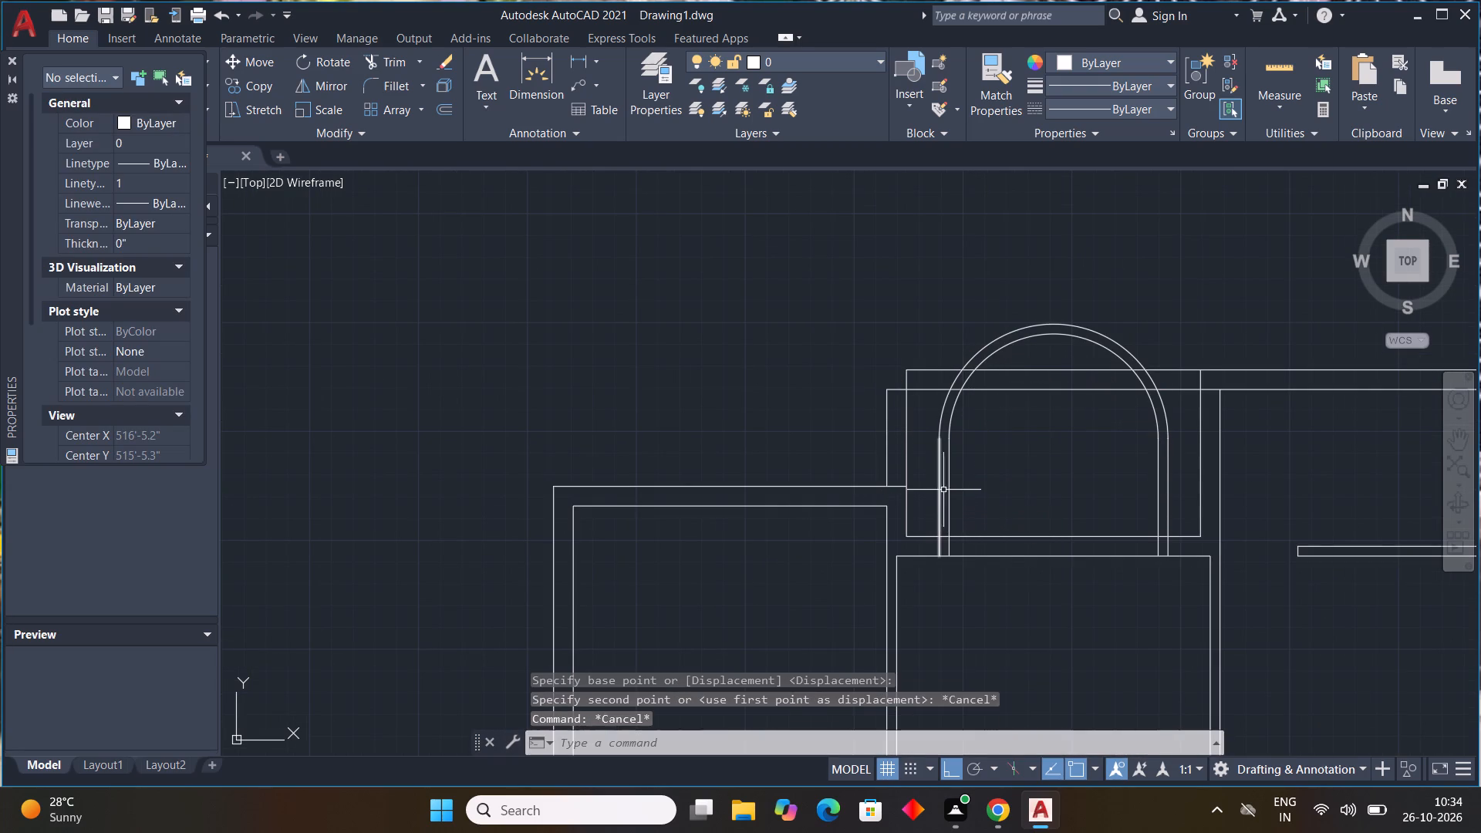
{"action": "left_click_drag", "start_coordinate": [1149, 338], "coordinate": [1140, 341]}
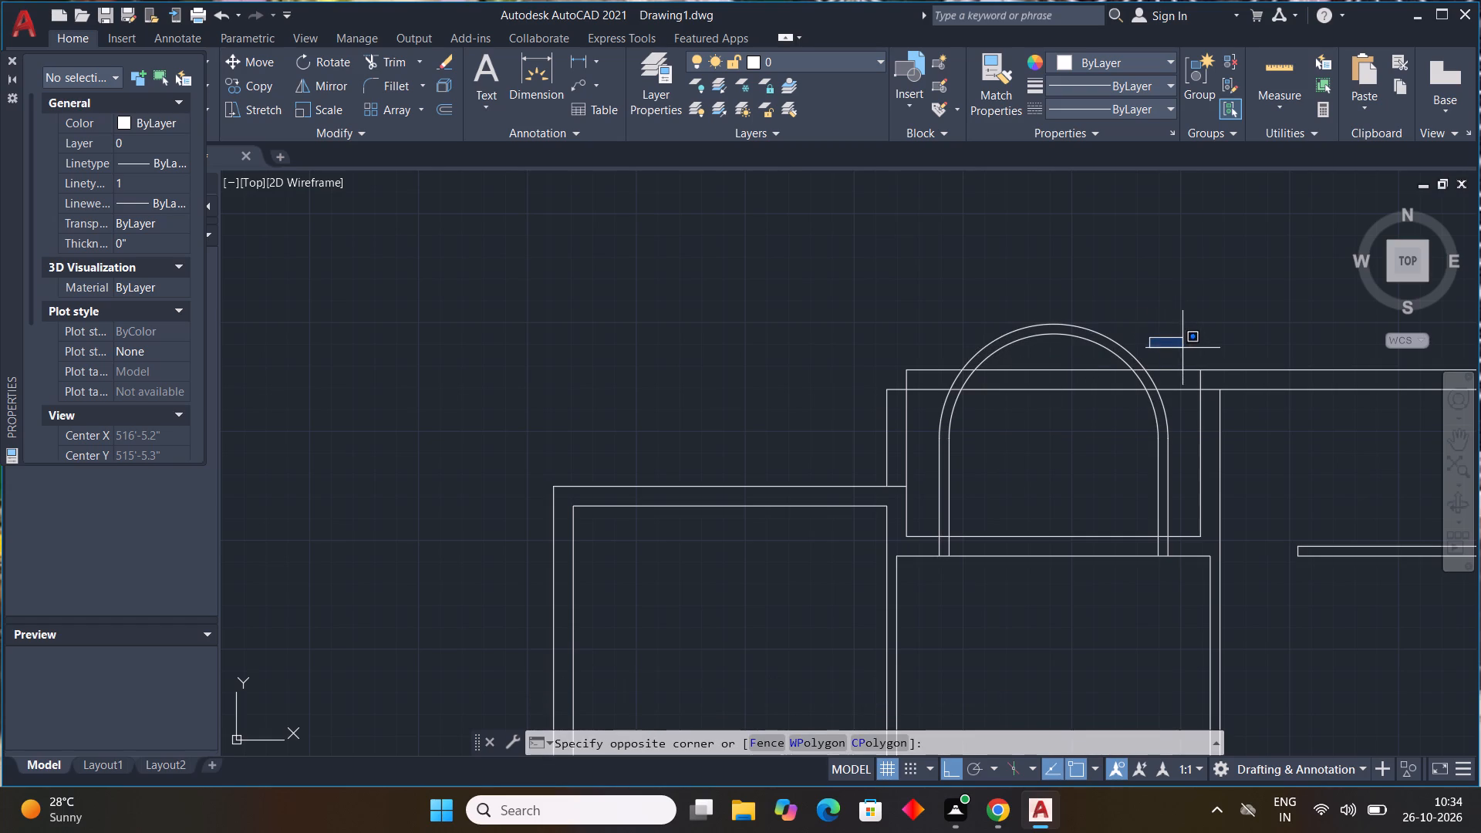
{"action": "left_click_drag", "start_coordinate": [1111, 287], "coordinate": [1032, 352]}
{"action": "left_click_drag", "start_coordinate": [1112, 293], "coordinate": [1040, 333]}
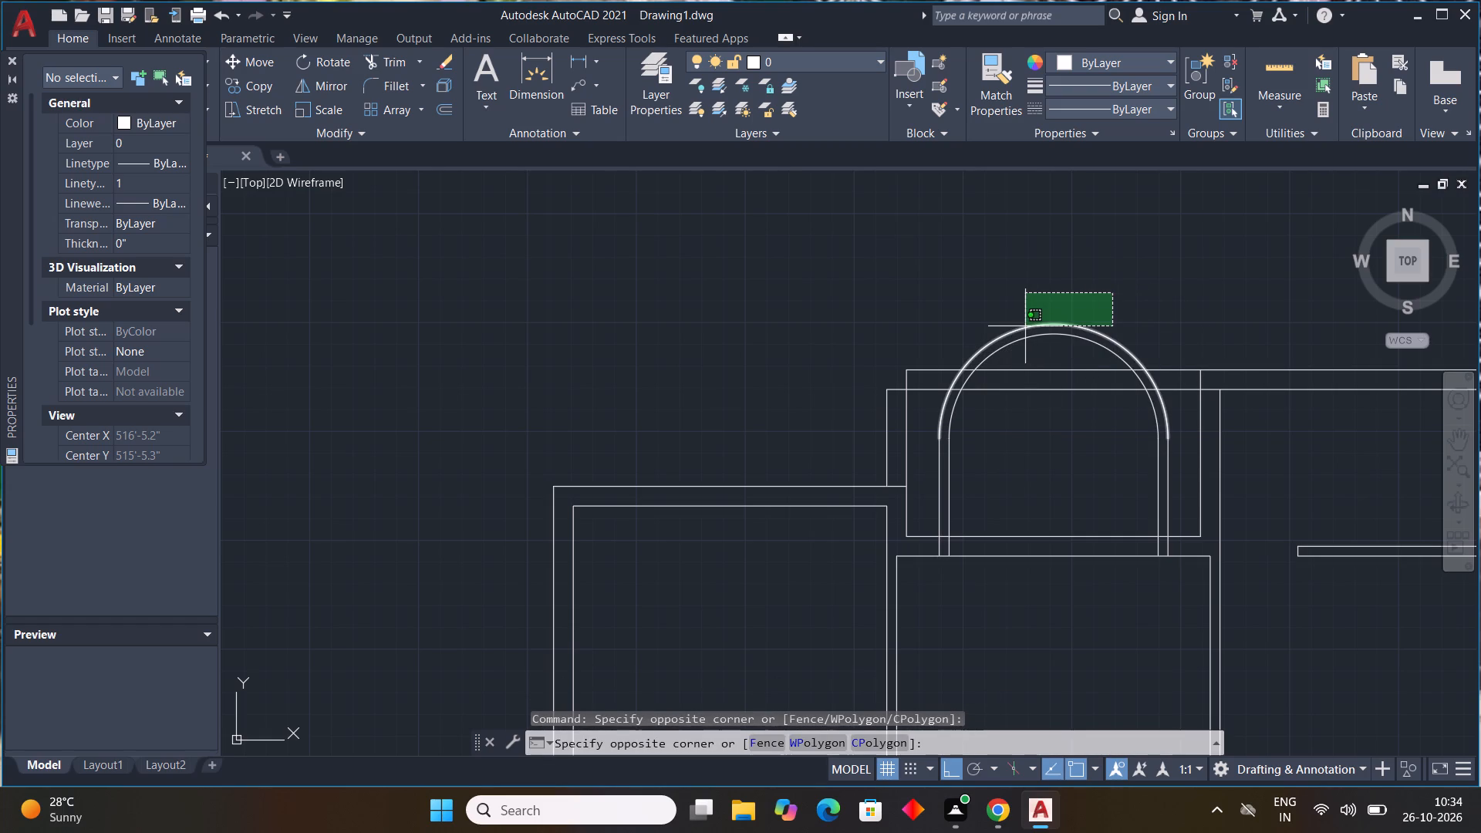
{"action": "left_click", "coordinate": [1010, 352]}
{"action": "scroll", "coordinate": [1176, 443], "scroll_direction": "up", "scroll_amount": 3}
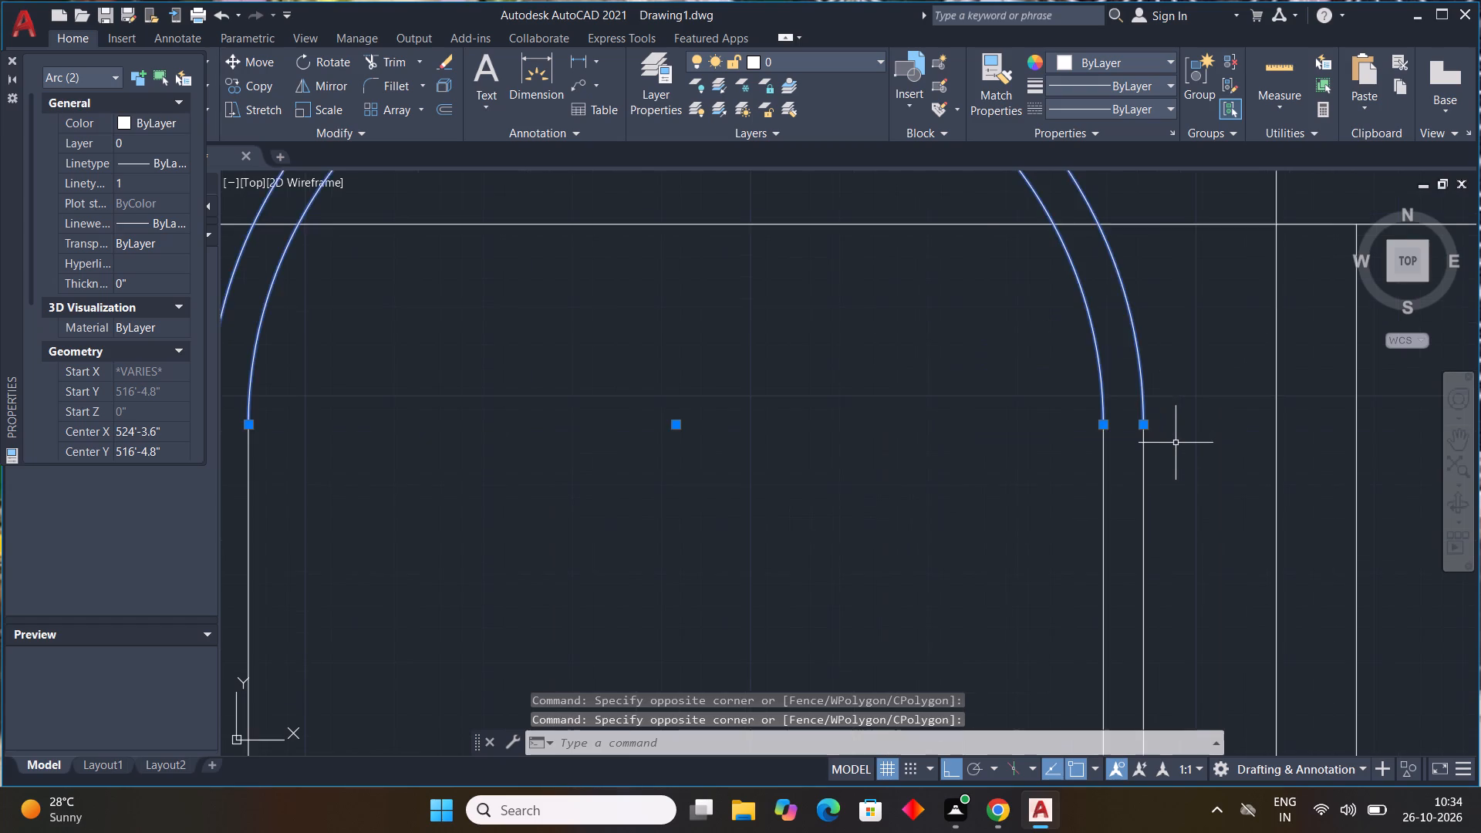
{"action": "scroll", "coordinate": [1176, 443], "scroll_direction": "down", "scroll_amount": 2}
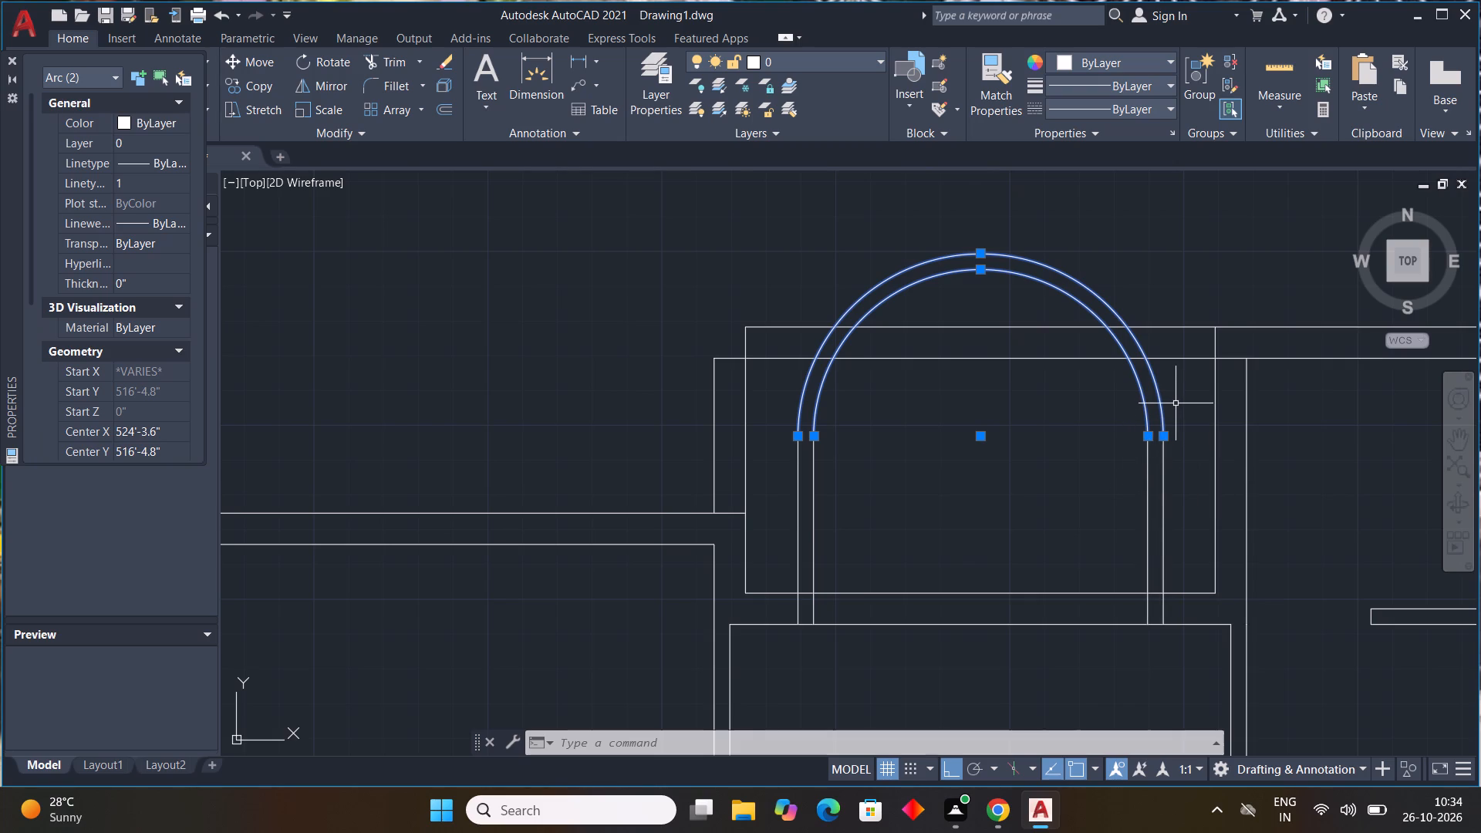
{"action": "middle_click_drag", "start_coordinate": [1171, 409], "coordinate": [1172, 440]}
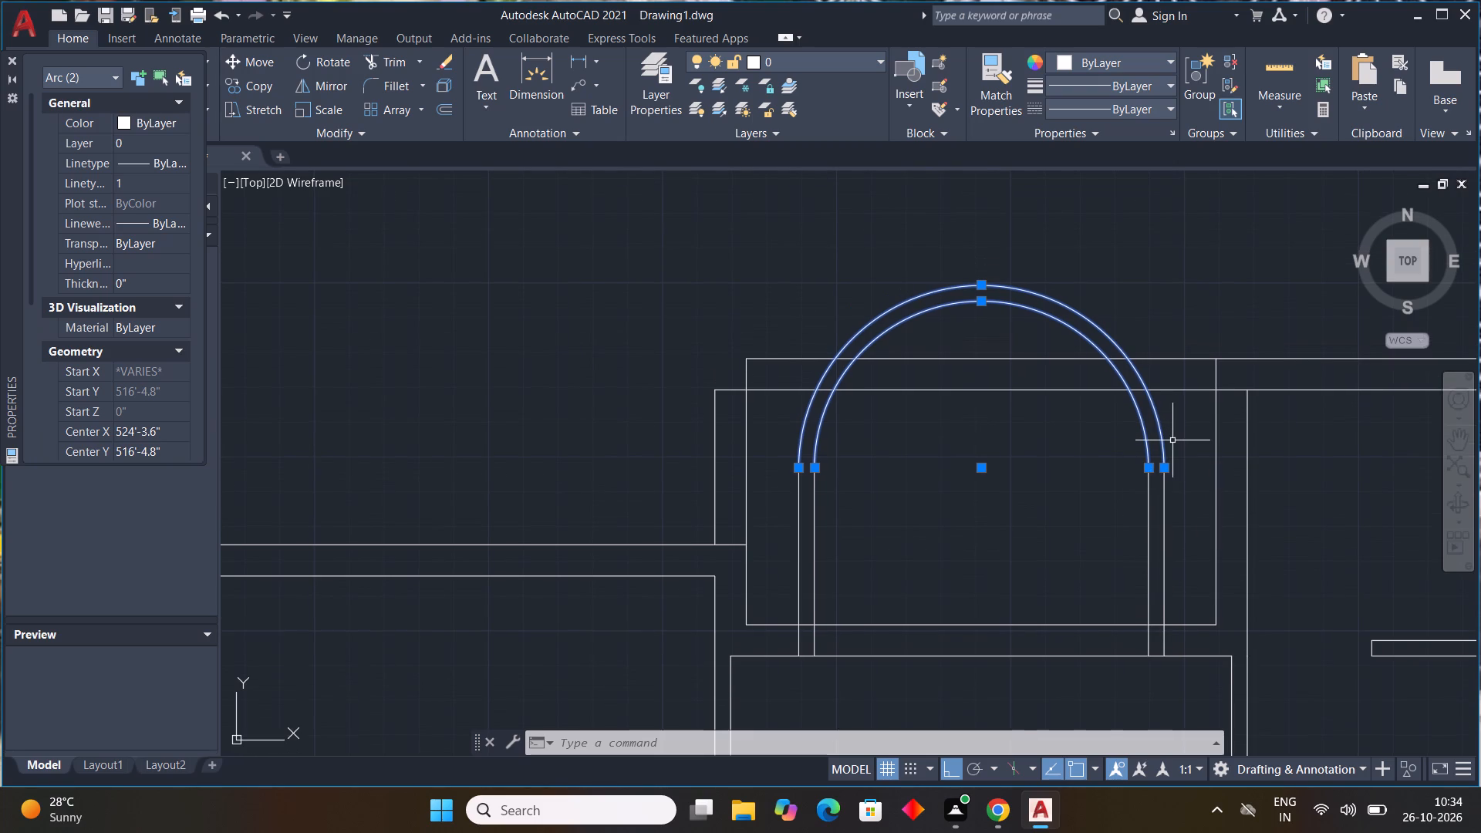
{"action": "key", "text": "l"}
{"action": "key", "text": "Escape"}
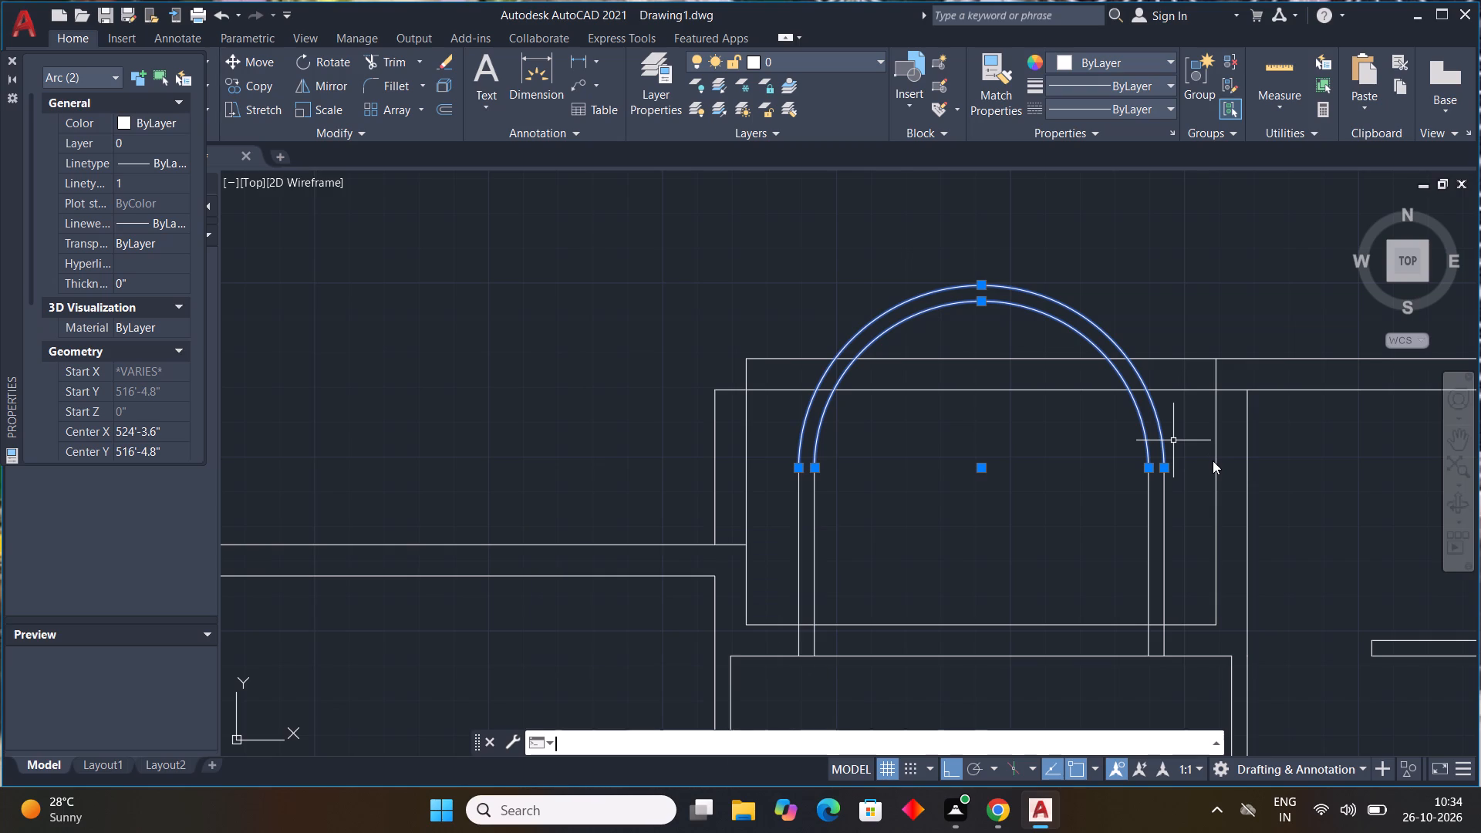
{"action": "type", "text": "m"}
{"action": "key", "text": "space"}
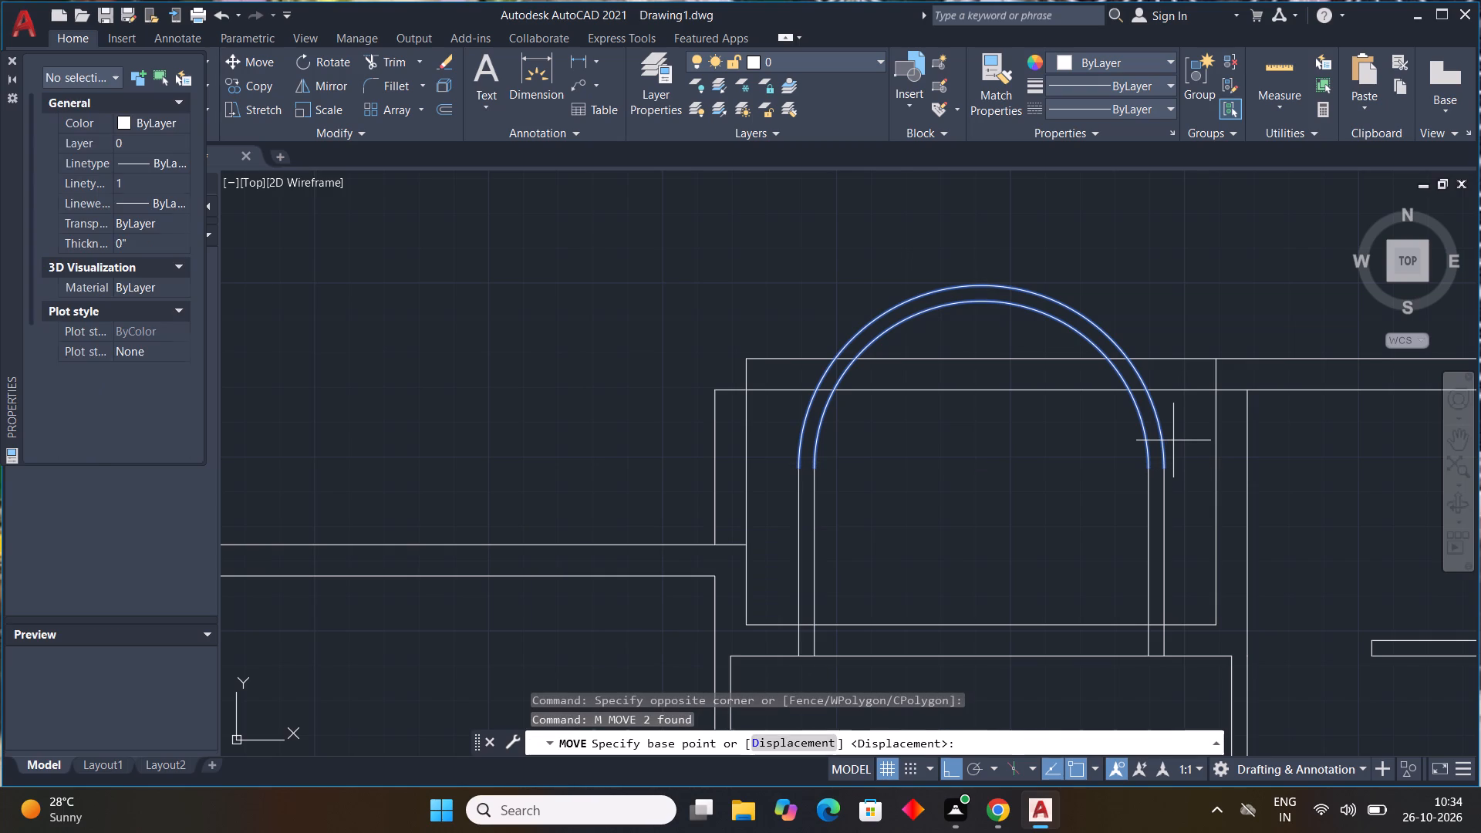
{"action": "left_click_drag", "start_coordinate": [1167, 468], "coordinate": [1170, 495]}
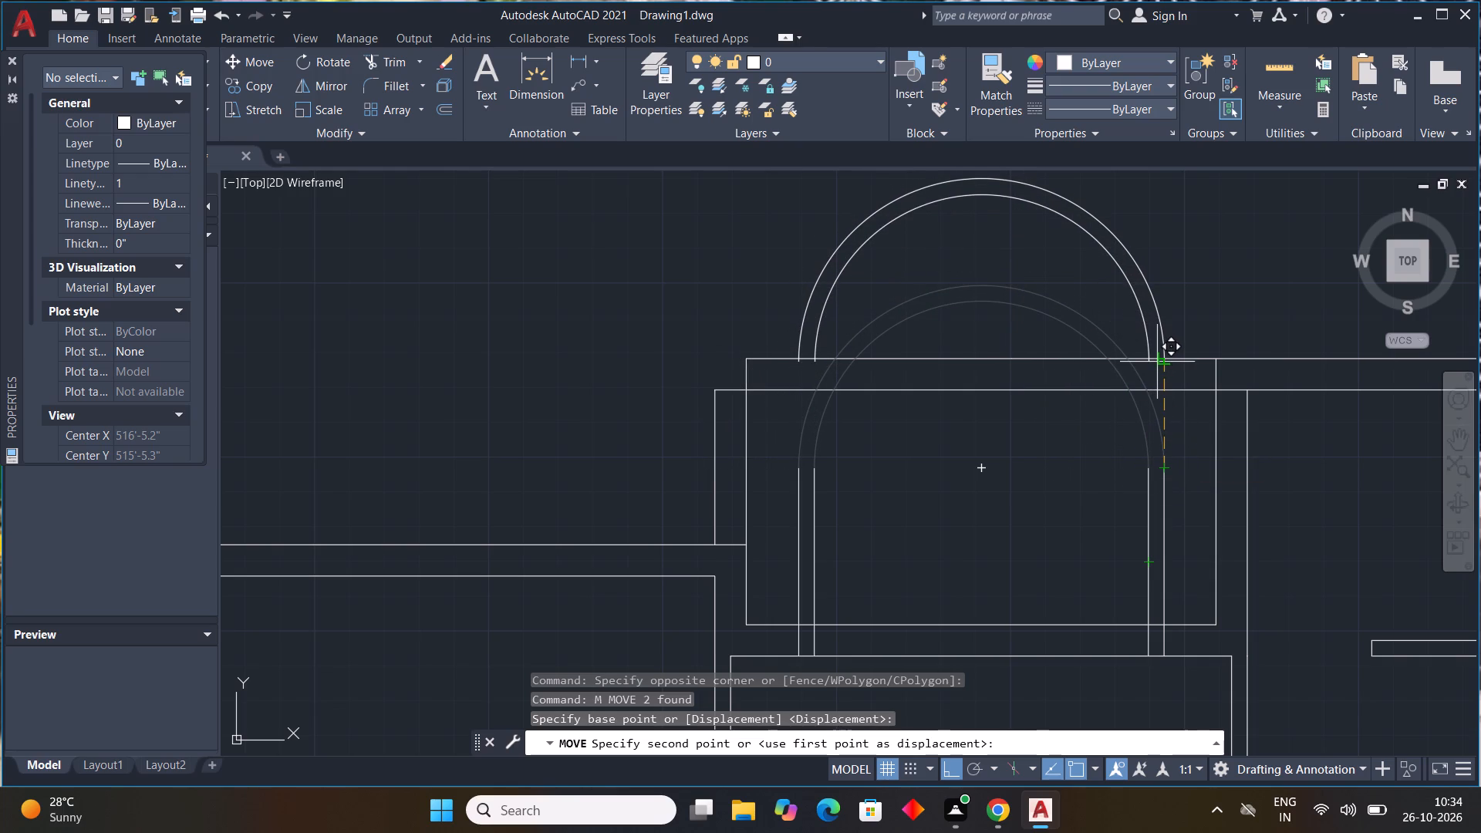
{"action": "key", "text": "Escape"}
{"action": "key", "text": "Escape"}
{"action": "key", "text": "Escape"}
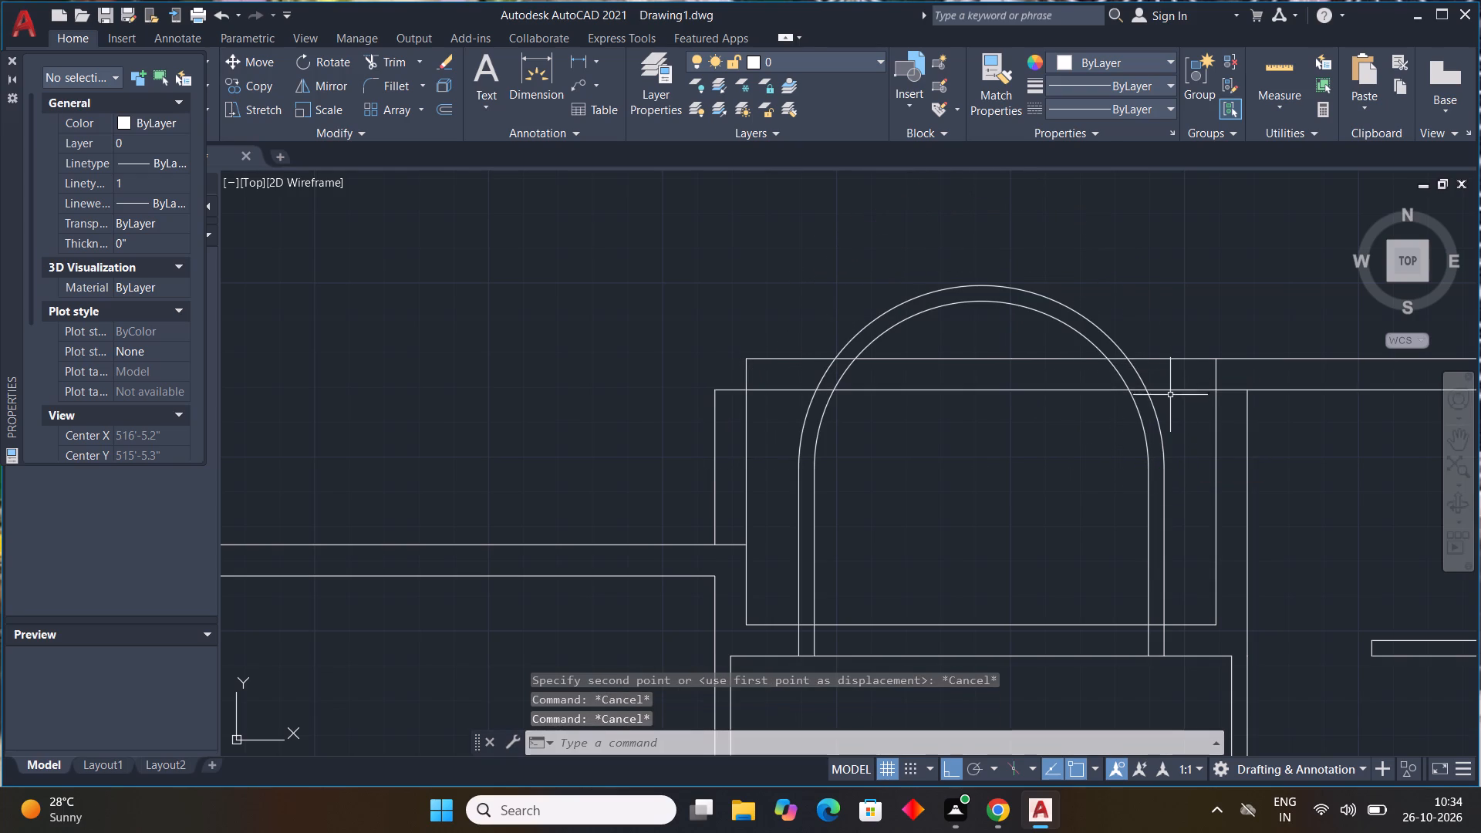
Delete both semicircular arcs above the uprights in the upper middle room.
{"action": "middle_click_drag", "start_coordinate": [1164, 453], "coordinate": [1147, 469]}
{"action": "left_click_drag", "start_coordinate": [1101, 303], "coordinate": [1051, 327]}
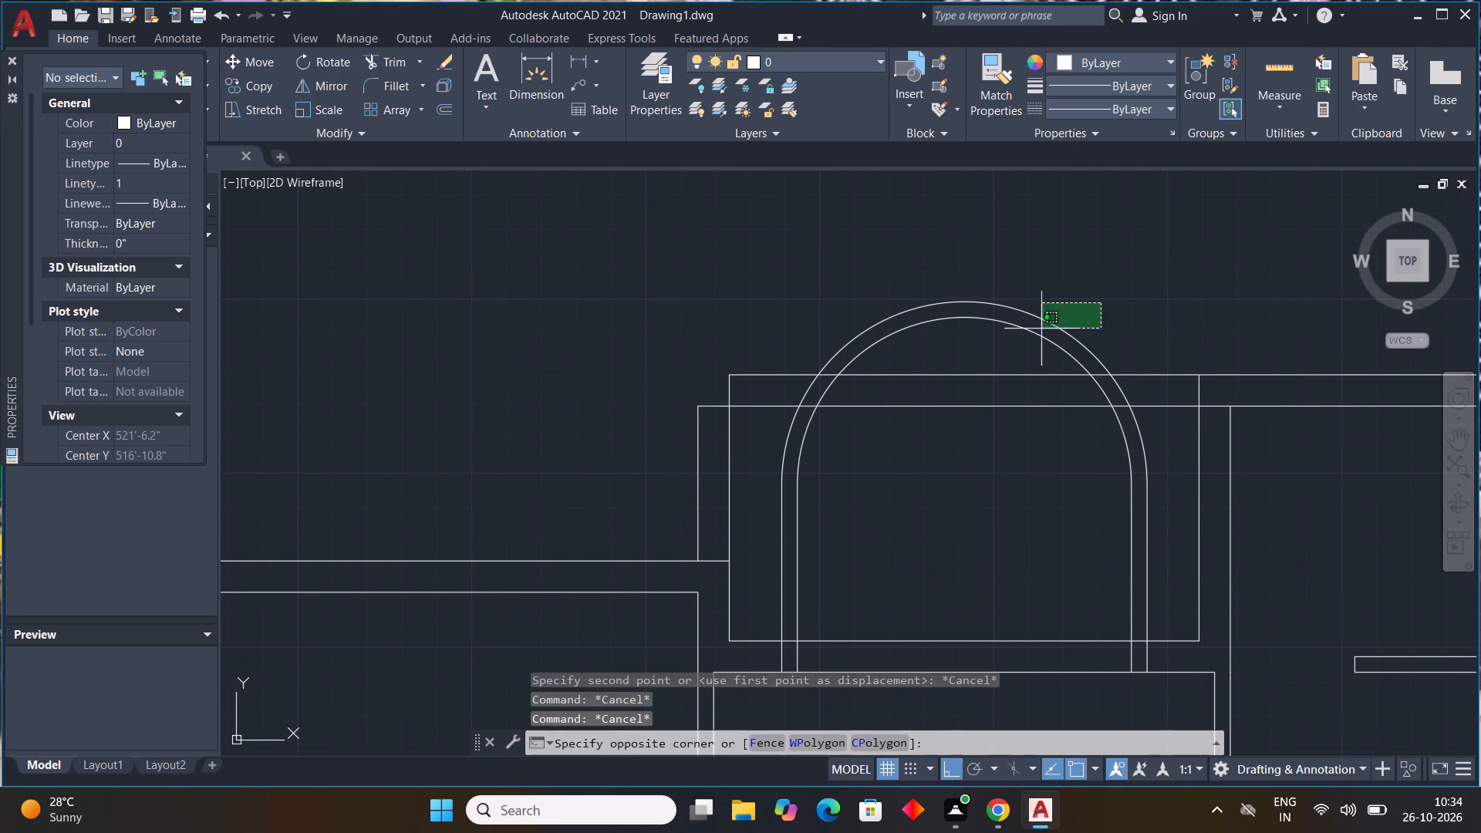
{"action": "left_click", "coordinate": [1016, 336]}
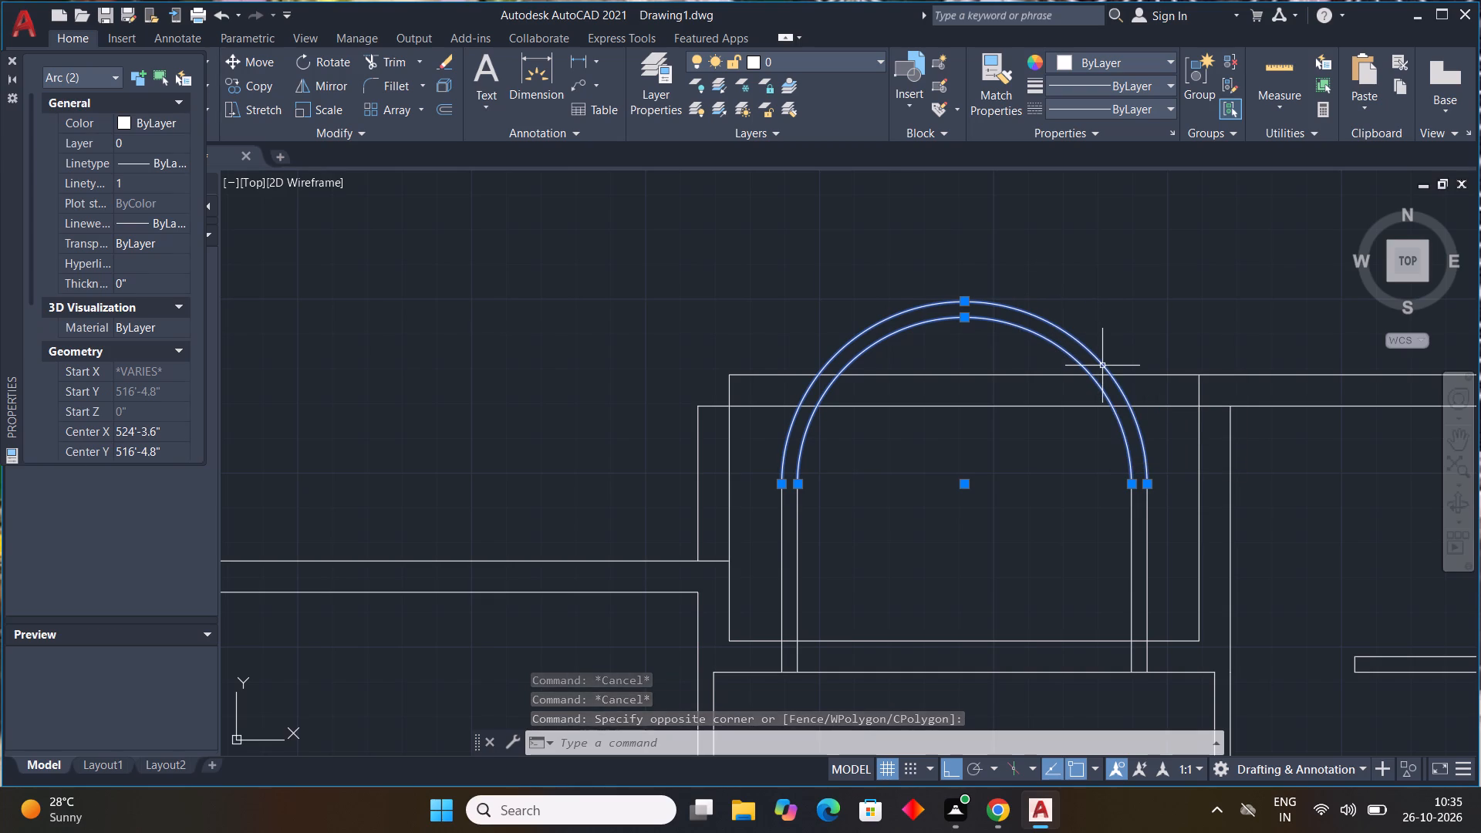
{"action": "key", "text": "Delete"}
Close the Properties palette.
{"action": "left_click", "coordinate": [6, 57]}
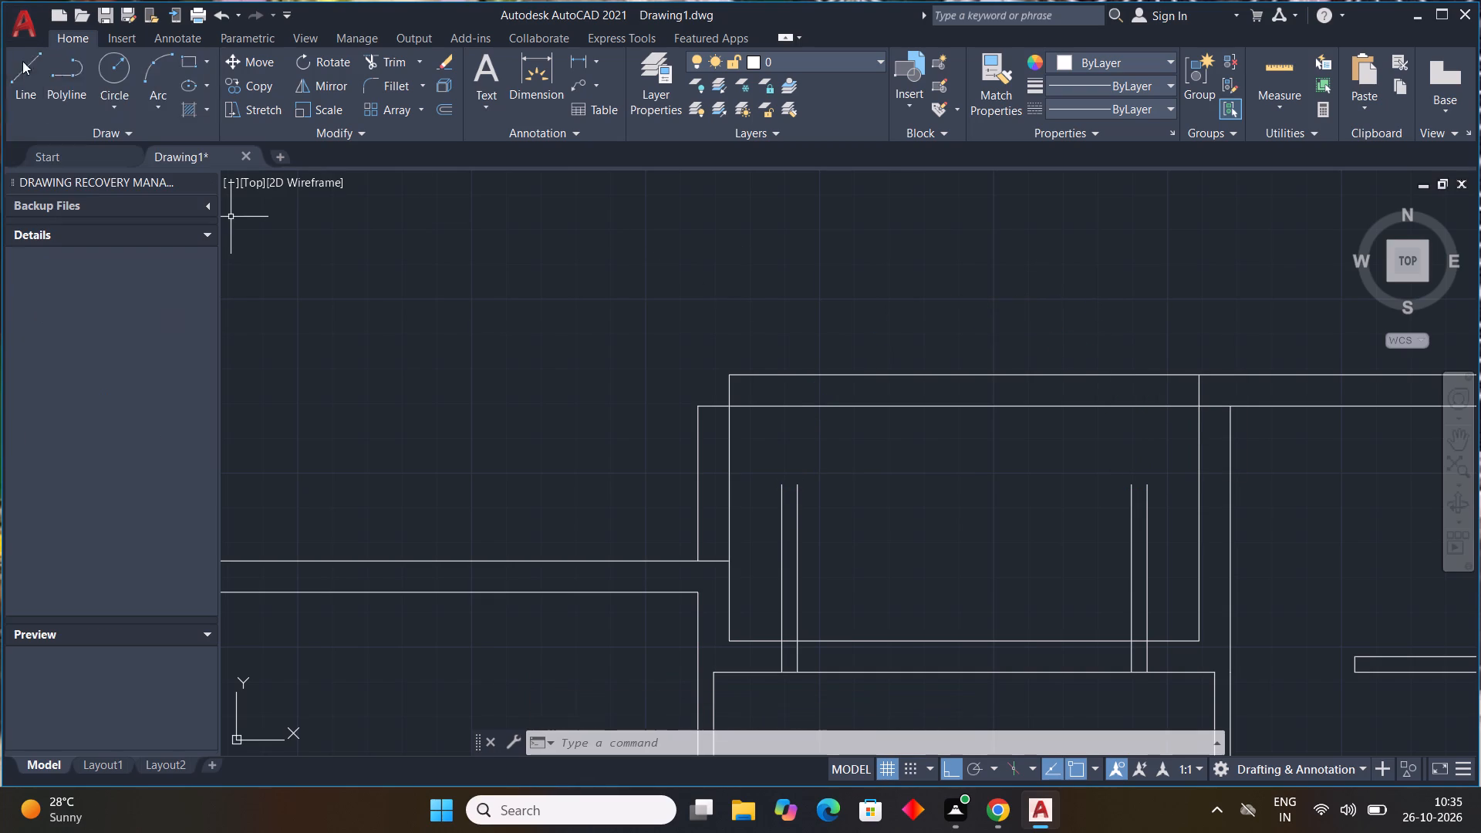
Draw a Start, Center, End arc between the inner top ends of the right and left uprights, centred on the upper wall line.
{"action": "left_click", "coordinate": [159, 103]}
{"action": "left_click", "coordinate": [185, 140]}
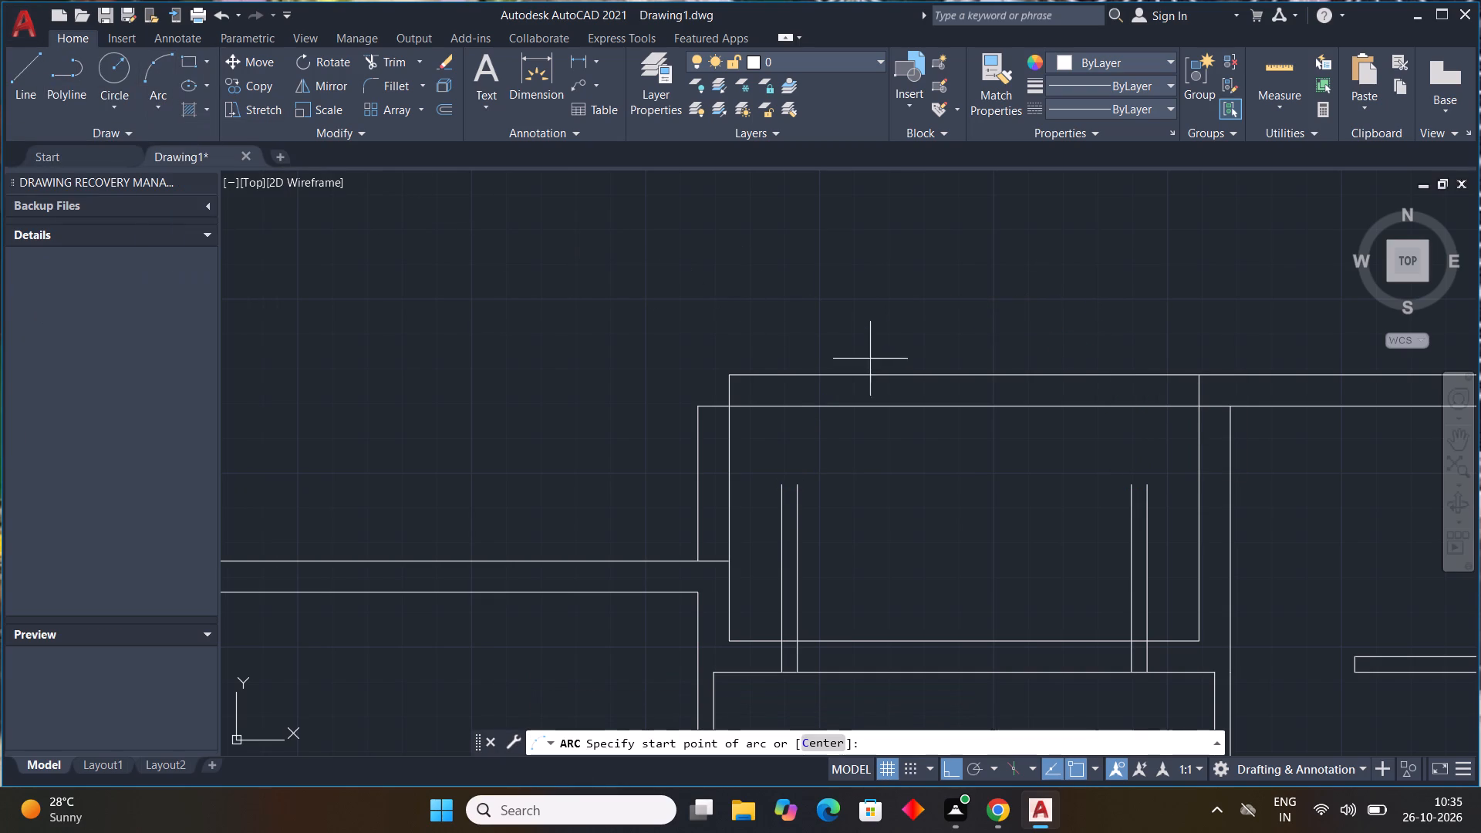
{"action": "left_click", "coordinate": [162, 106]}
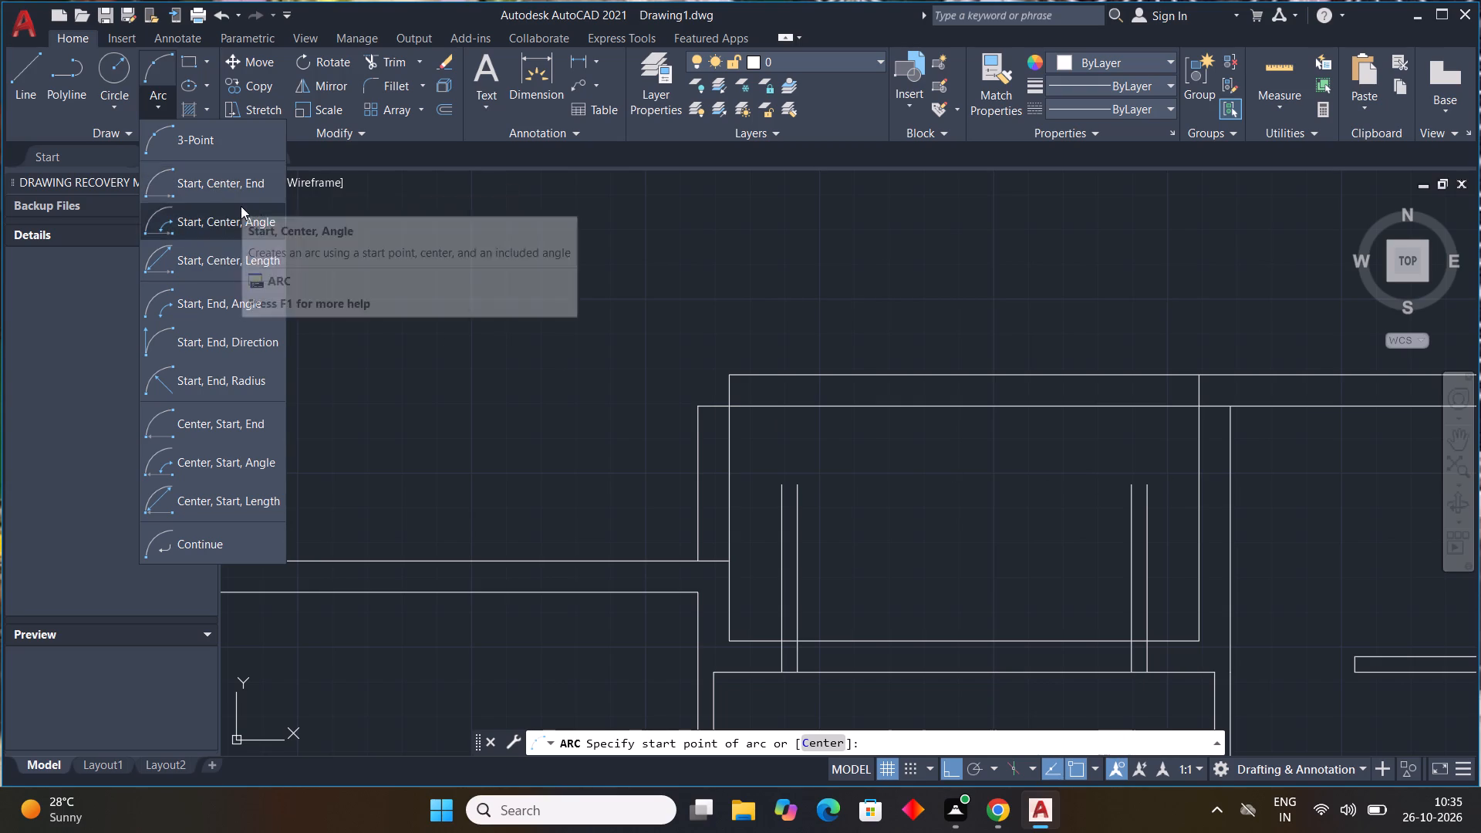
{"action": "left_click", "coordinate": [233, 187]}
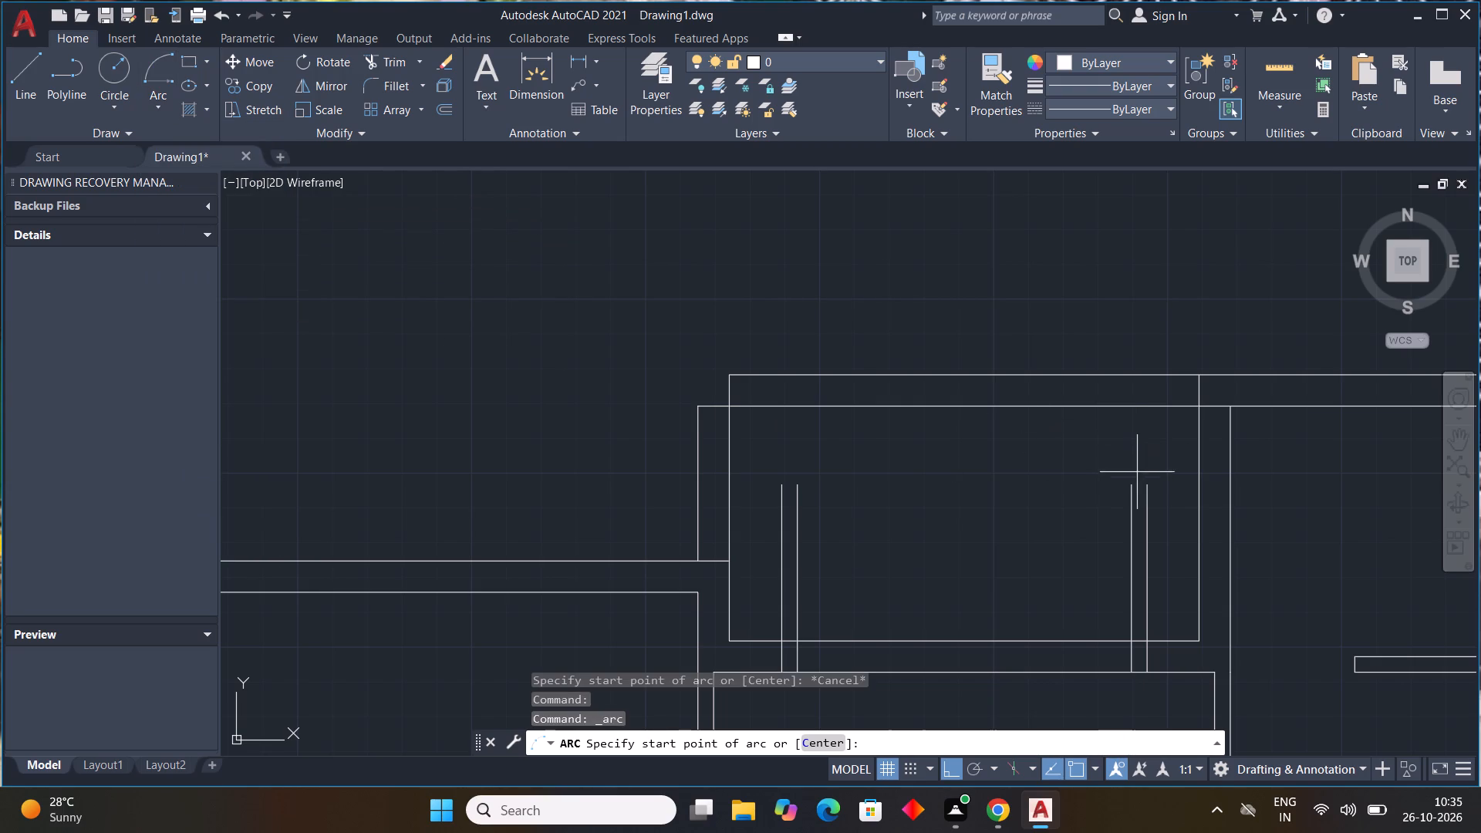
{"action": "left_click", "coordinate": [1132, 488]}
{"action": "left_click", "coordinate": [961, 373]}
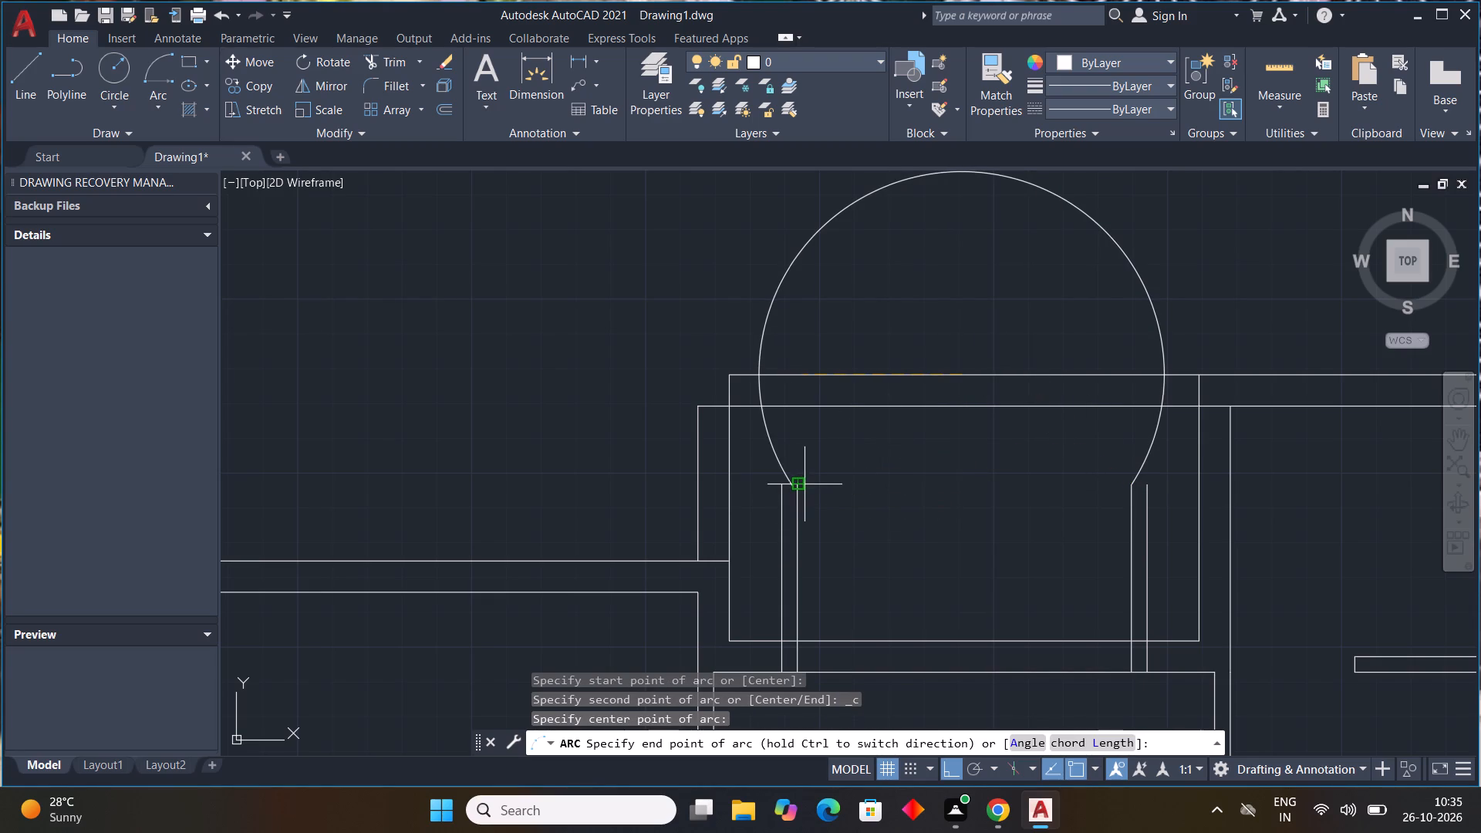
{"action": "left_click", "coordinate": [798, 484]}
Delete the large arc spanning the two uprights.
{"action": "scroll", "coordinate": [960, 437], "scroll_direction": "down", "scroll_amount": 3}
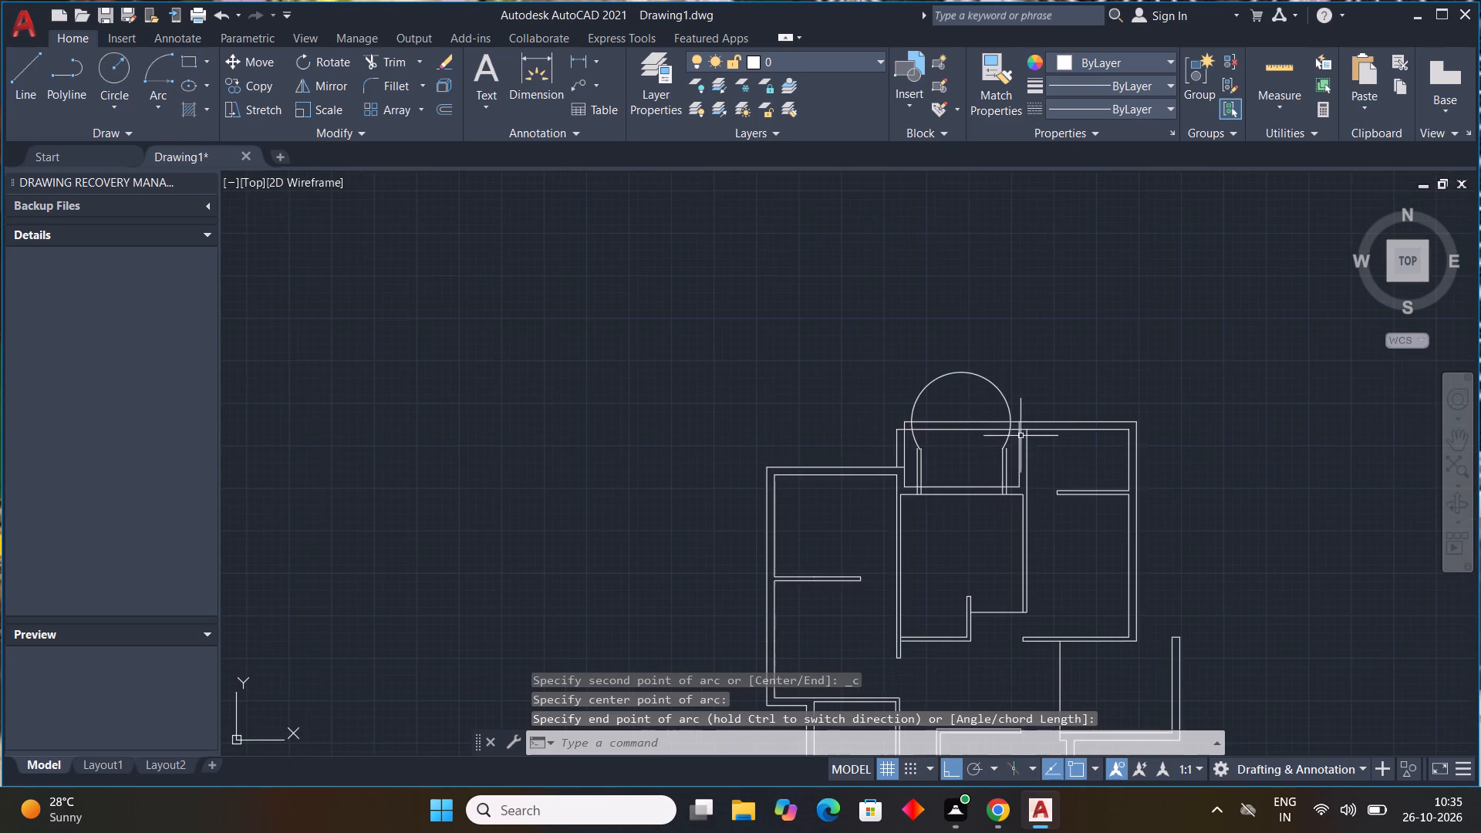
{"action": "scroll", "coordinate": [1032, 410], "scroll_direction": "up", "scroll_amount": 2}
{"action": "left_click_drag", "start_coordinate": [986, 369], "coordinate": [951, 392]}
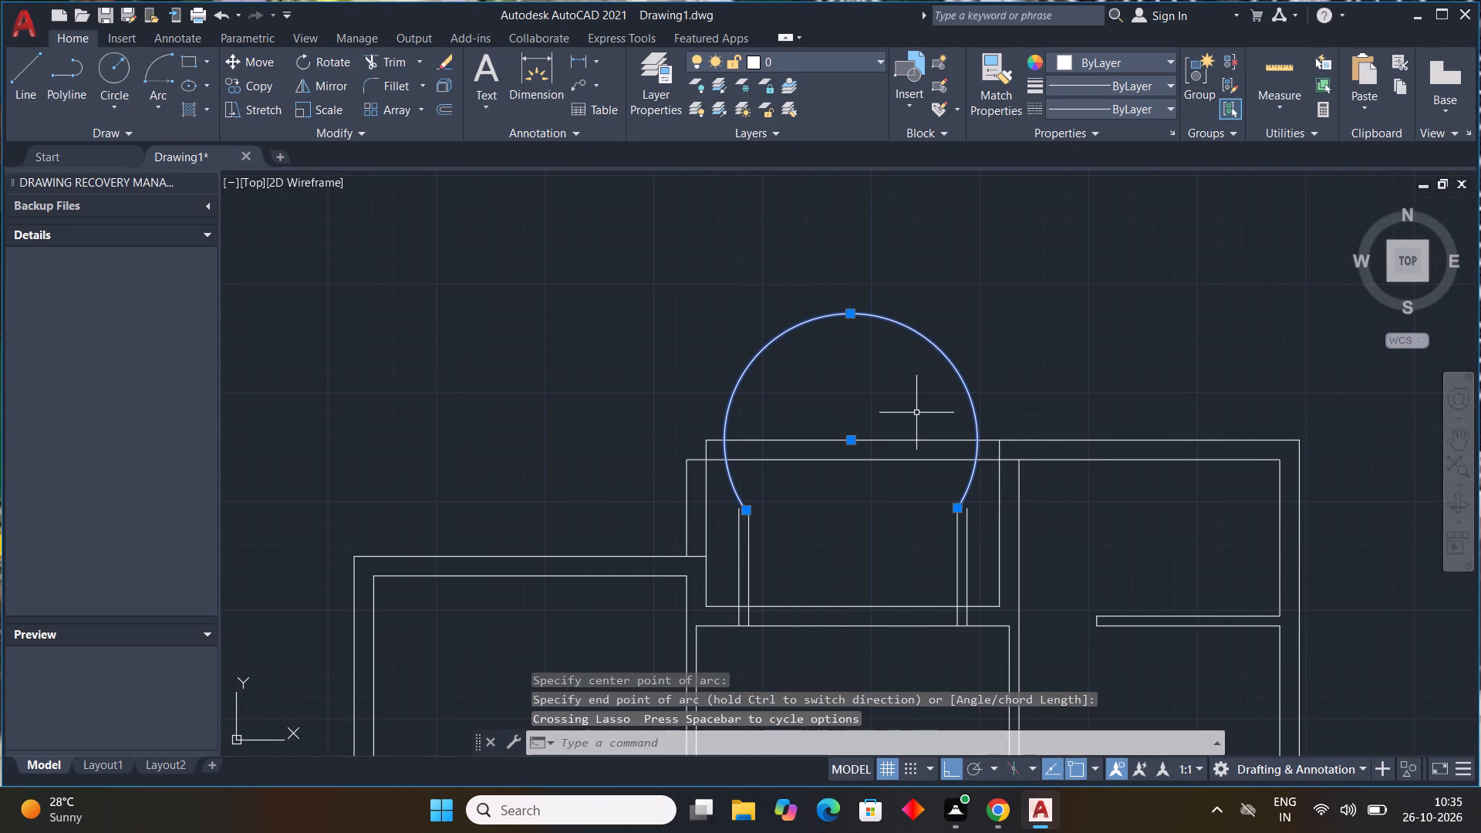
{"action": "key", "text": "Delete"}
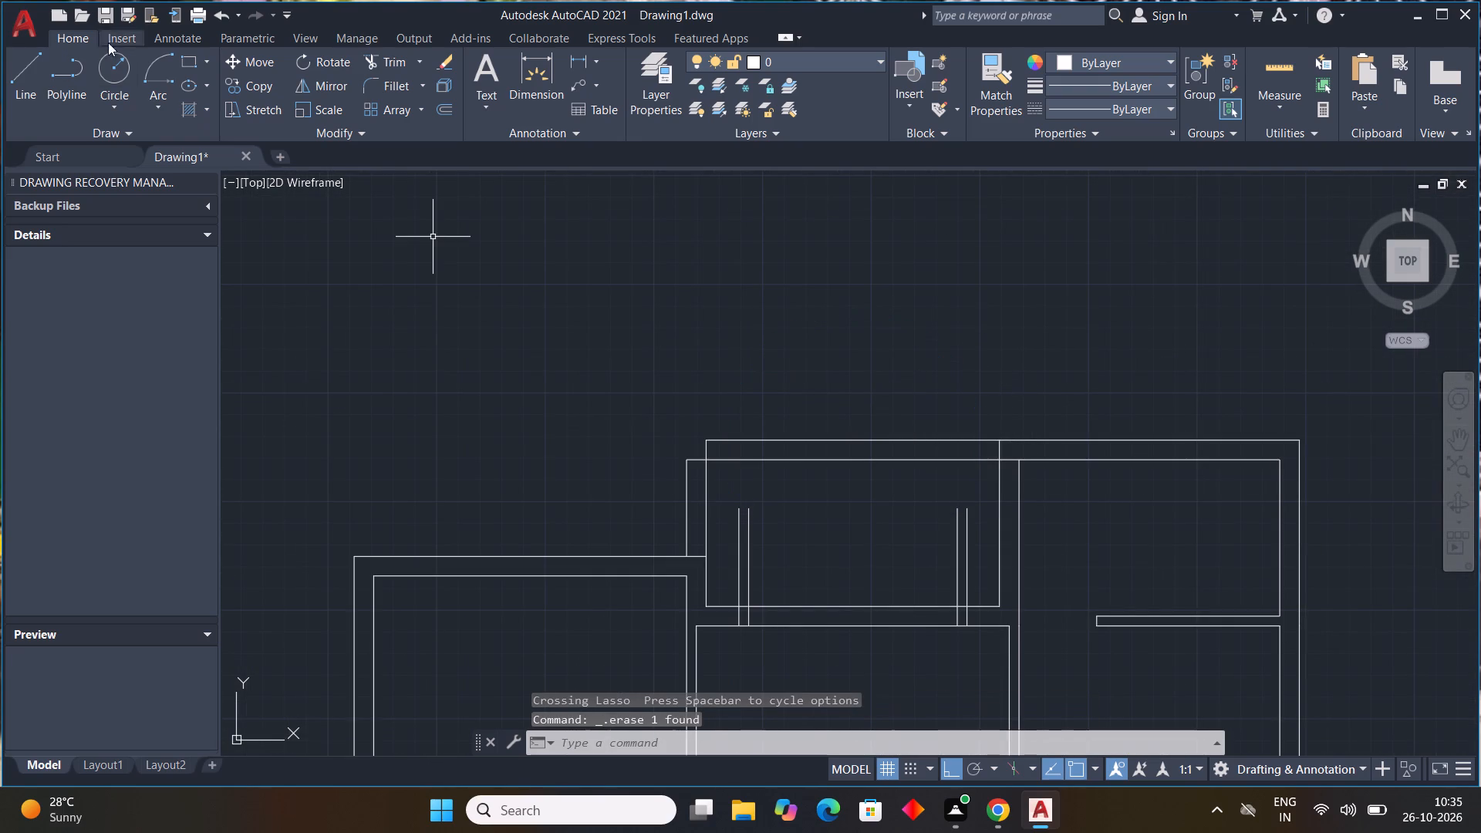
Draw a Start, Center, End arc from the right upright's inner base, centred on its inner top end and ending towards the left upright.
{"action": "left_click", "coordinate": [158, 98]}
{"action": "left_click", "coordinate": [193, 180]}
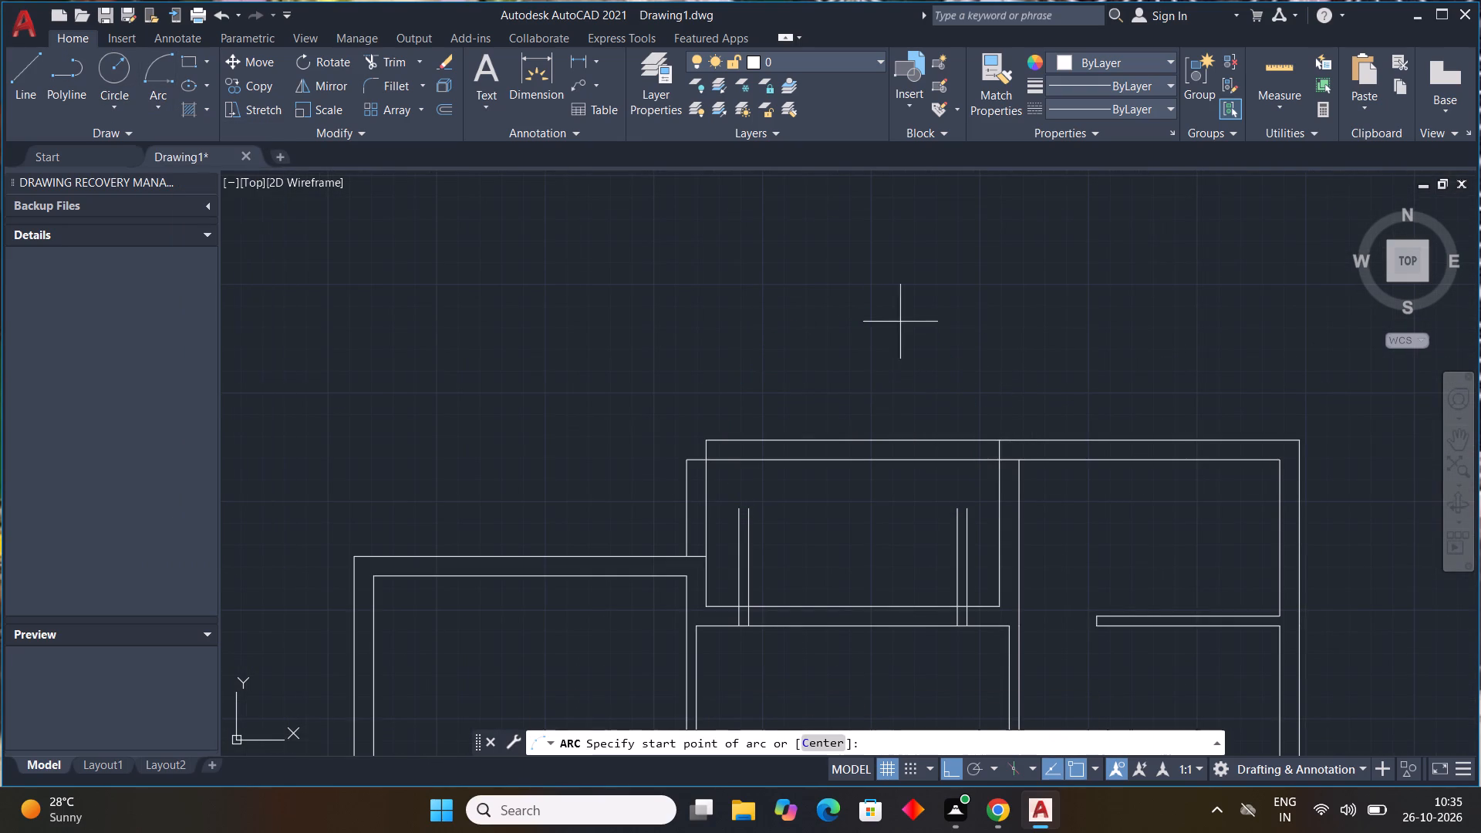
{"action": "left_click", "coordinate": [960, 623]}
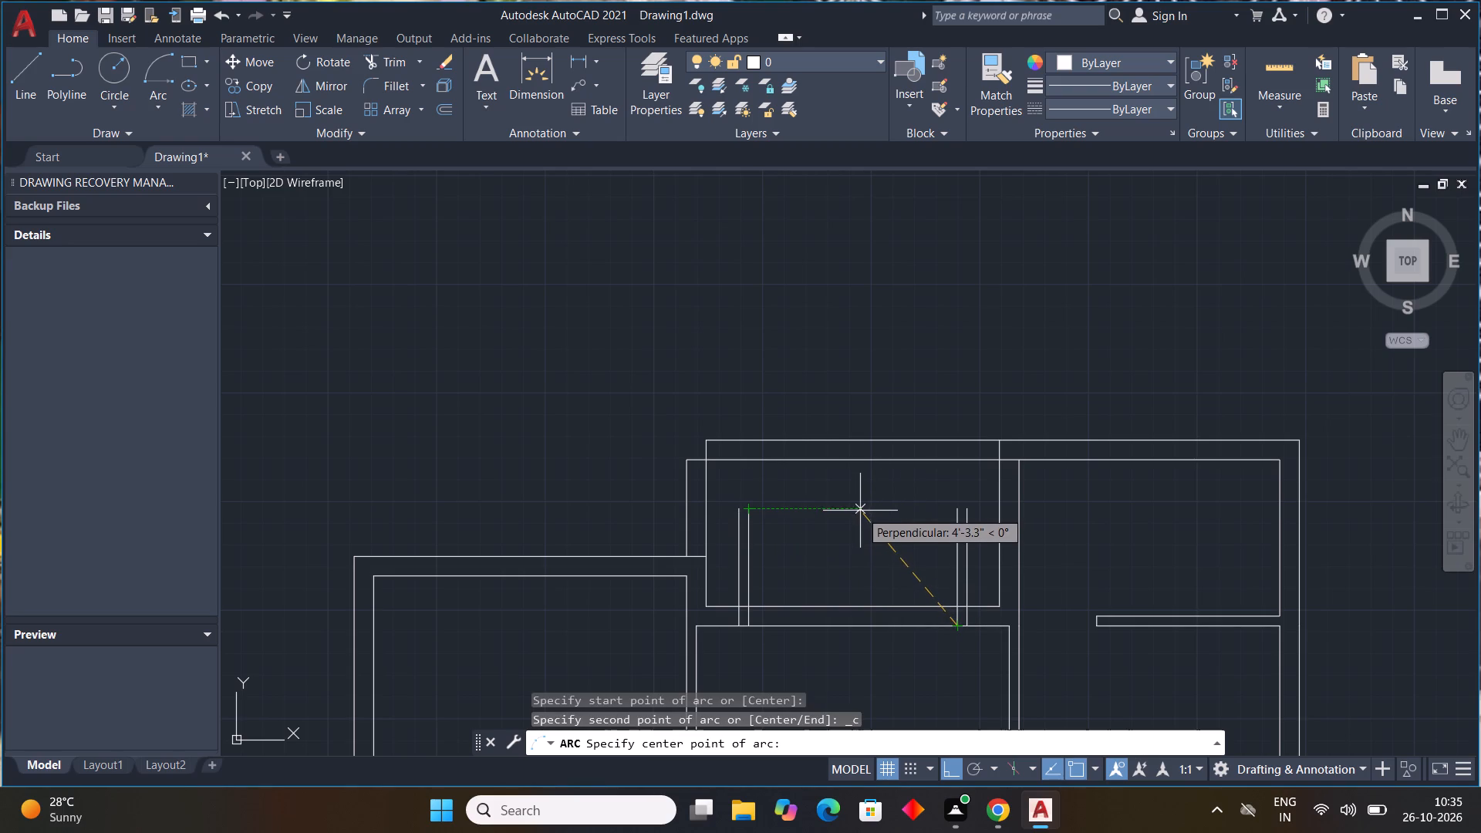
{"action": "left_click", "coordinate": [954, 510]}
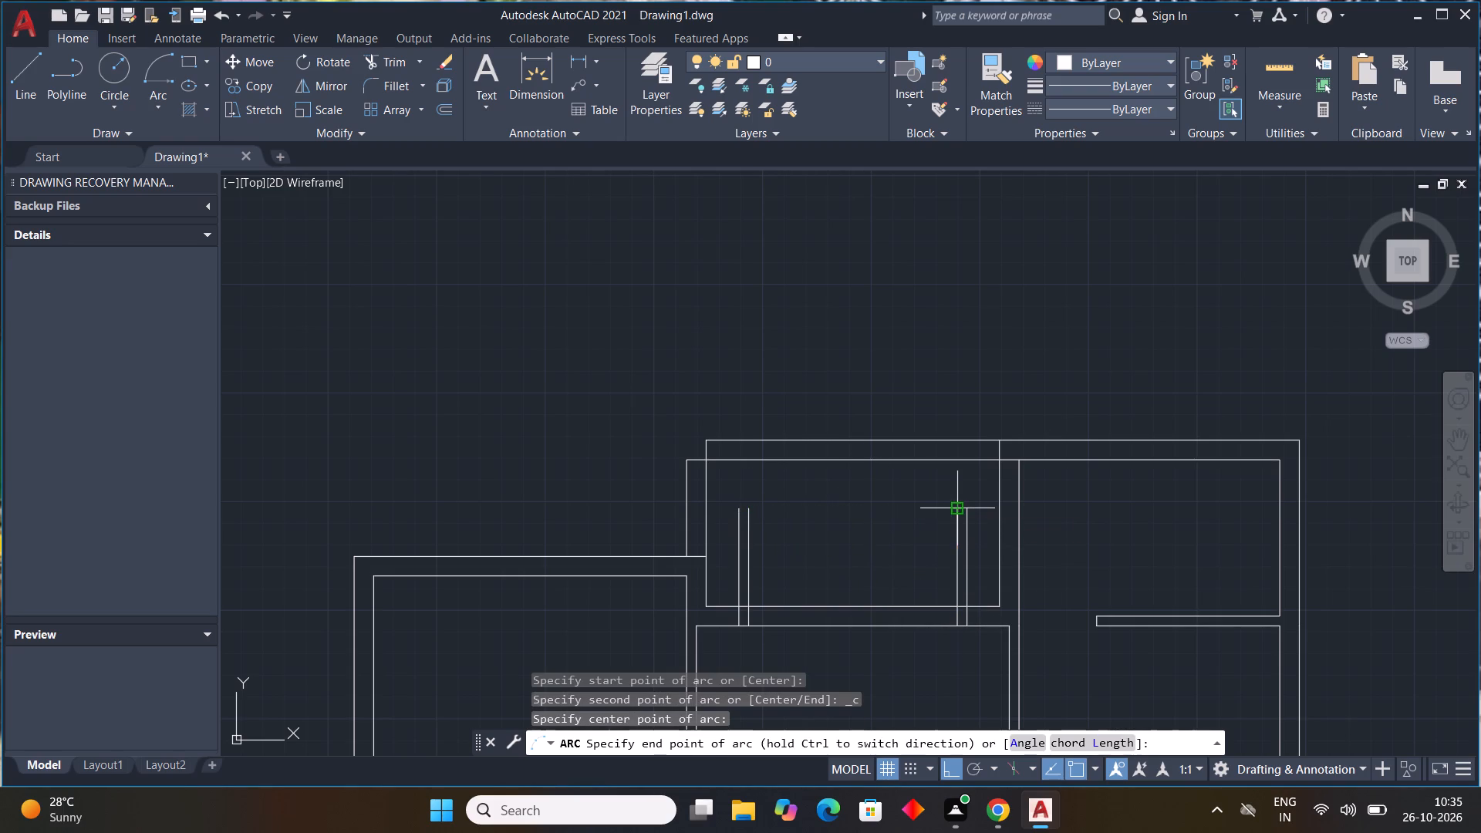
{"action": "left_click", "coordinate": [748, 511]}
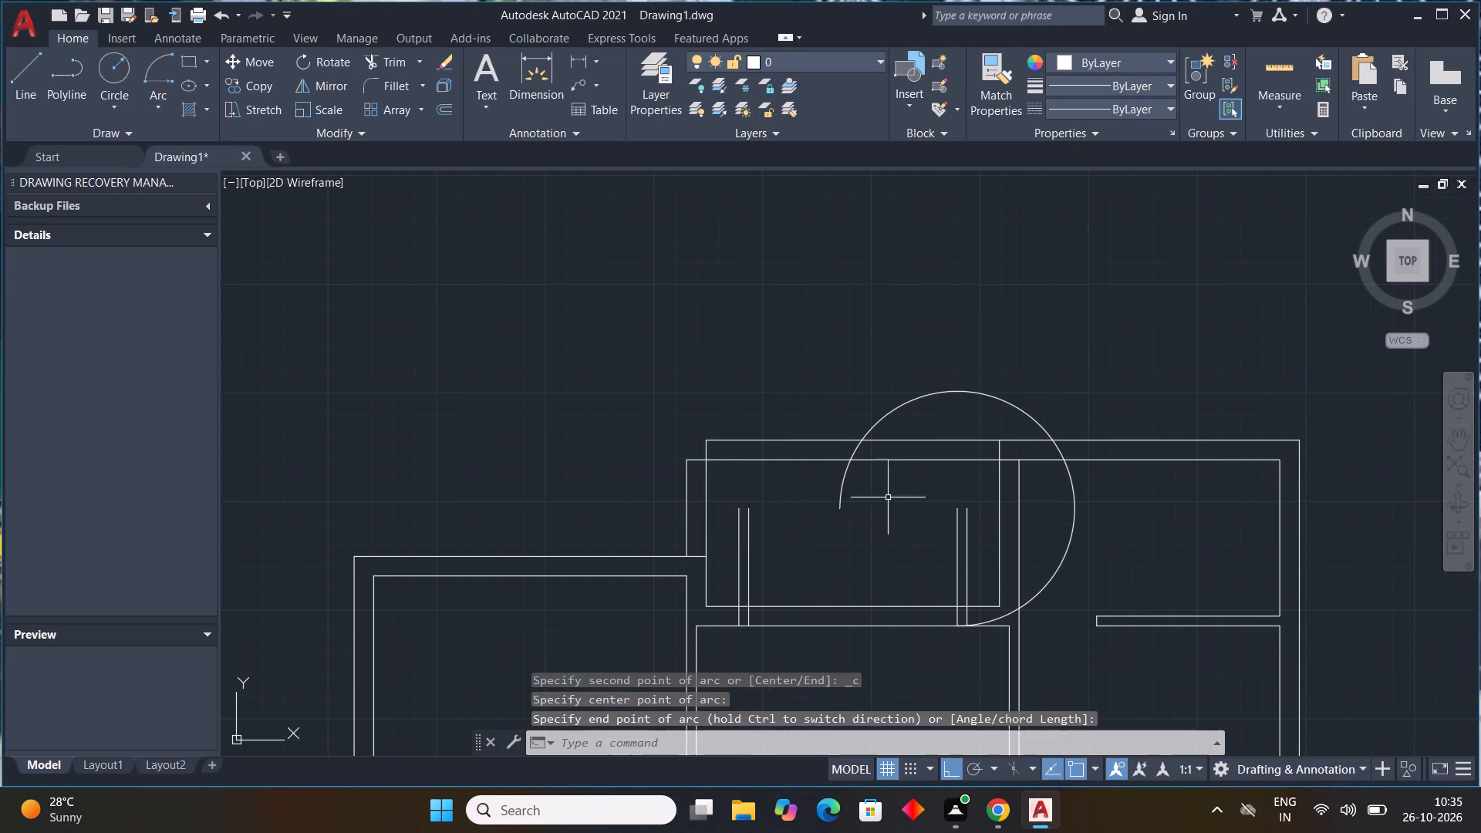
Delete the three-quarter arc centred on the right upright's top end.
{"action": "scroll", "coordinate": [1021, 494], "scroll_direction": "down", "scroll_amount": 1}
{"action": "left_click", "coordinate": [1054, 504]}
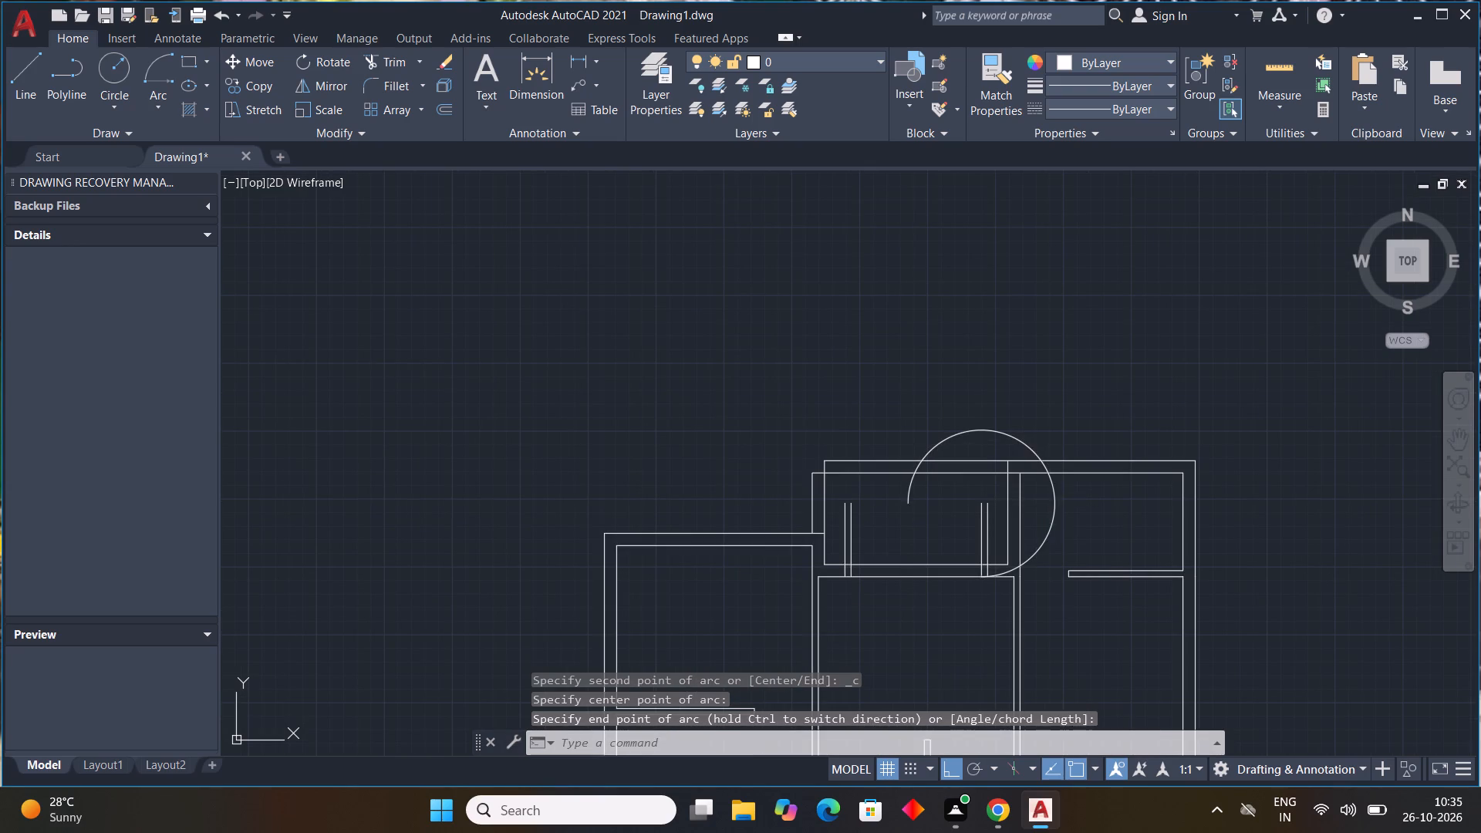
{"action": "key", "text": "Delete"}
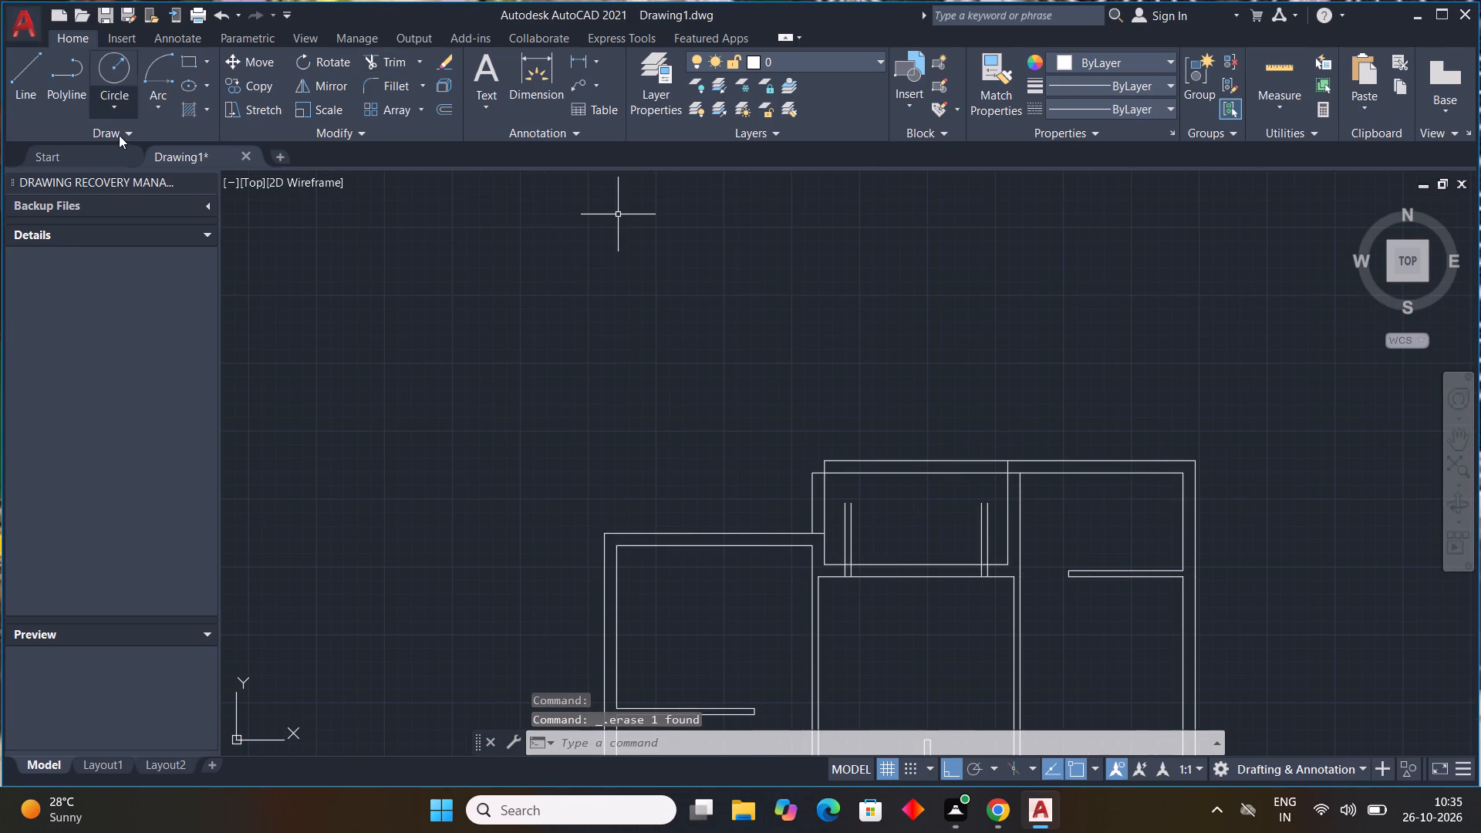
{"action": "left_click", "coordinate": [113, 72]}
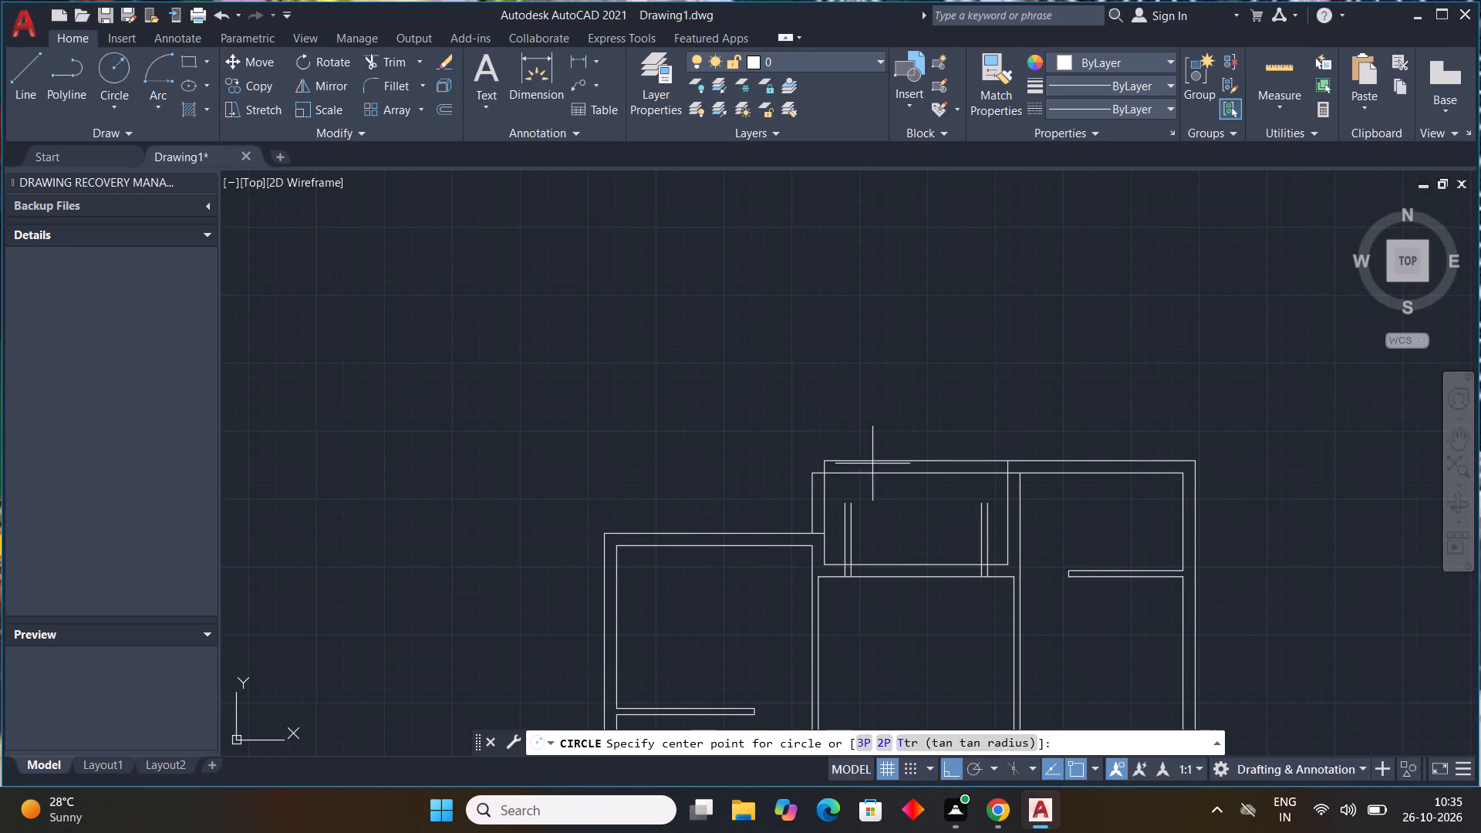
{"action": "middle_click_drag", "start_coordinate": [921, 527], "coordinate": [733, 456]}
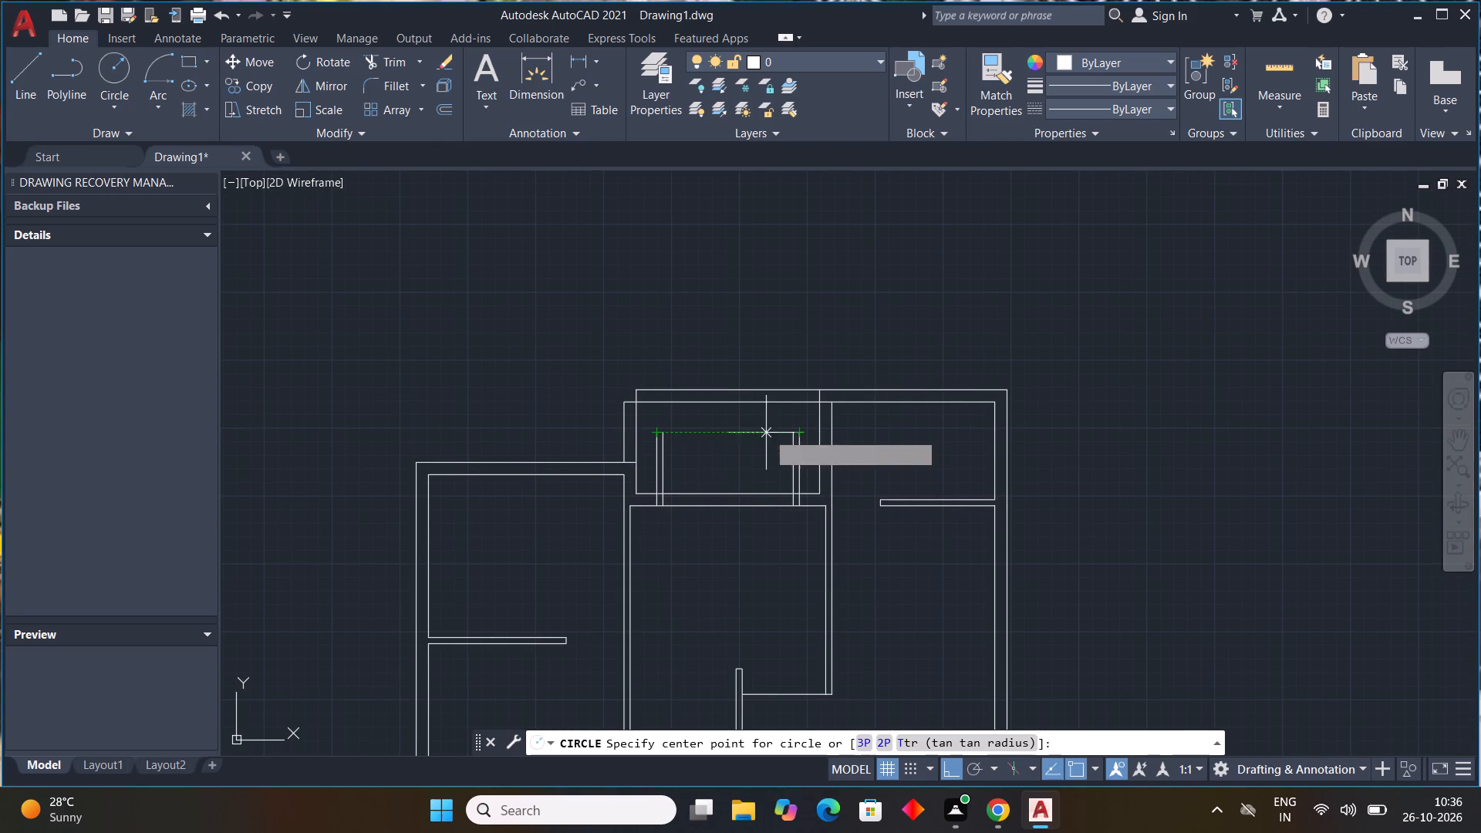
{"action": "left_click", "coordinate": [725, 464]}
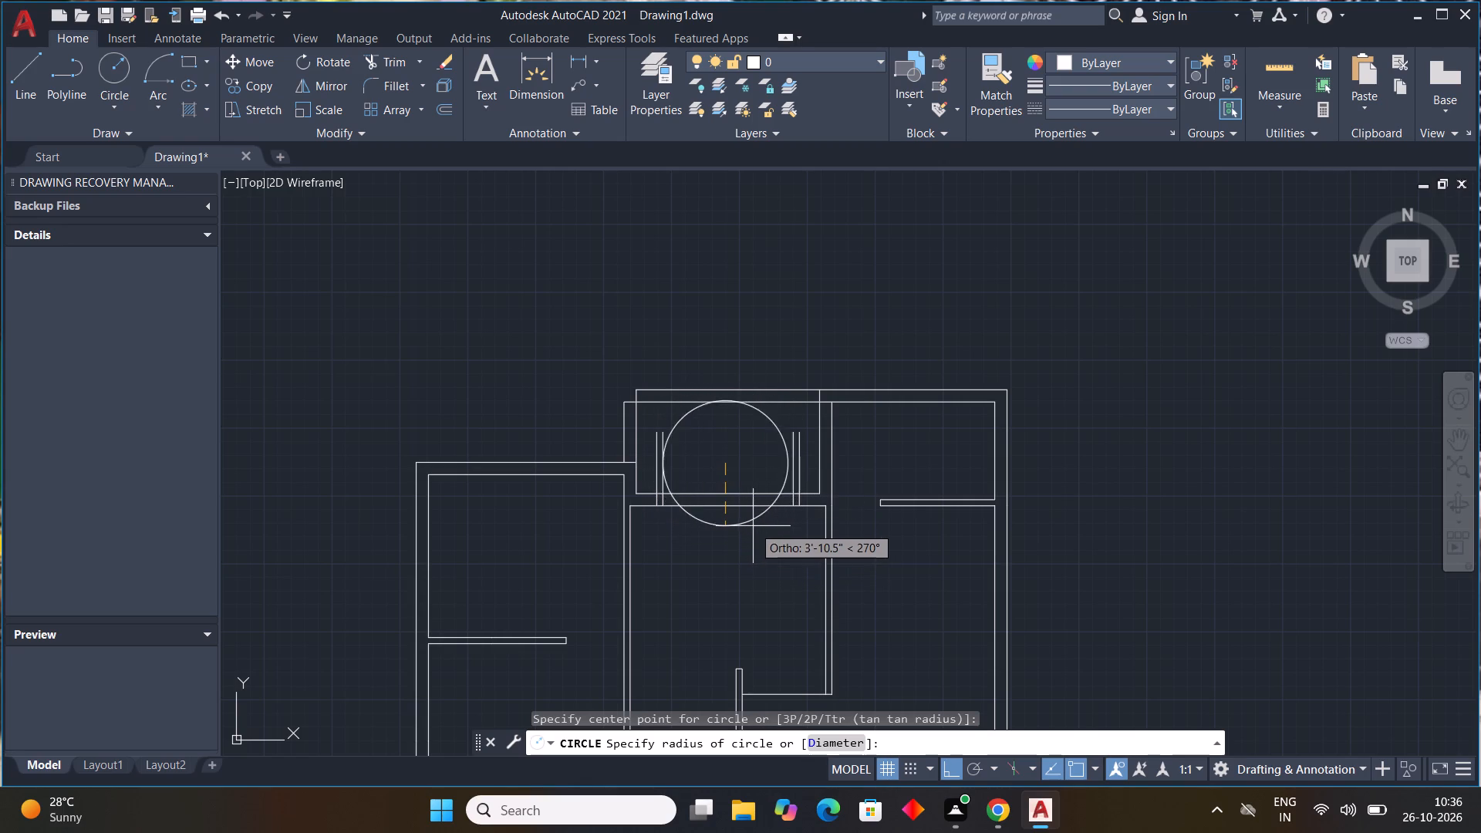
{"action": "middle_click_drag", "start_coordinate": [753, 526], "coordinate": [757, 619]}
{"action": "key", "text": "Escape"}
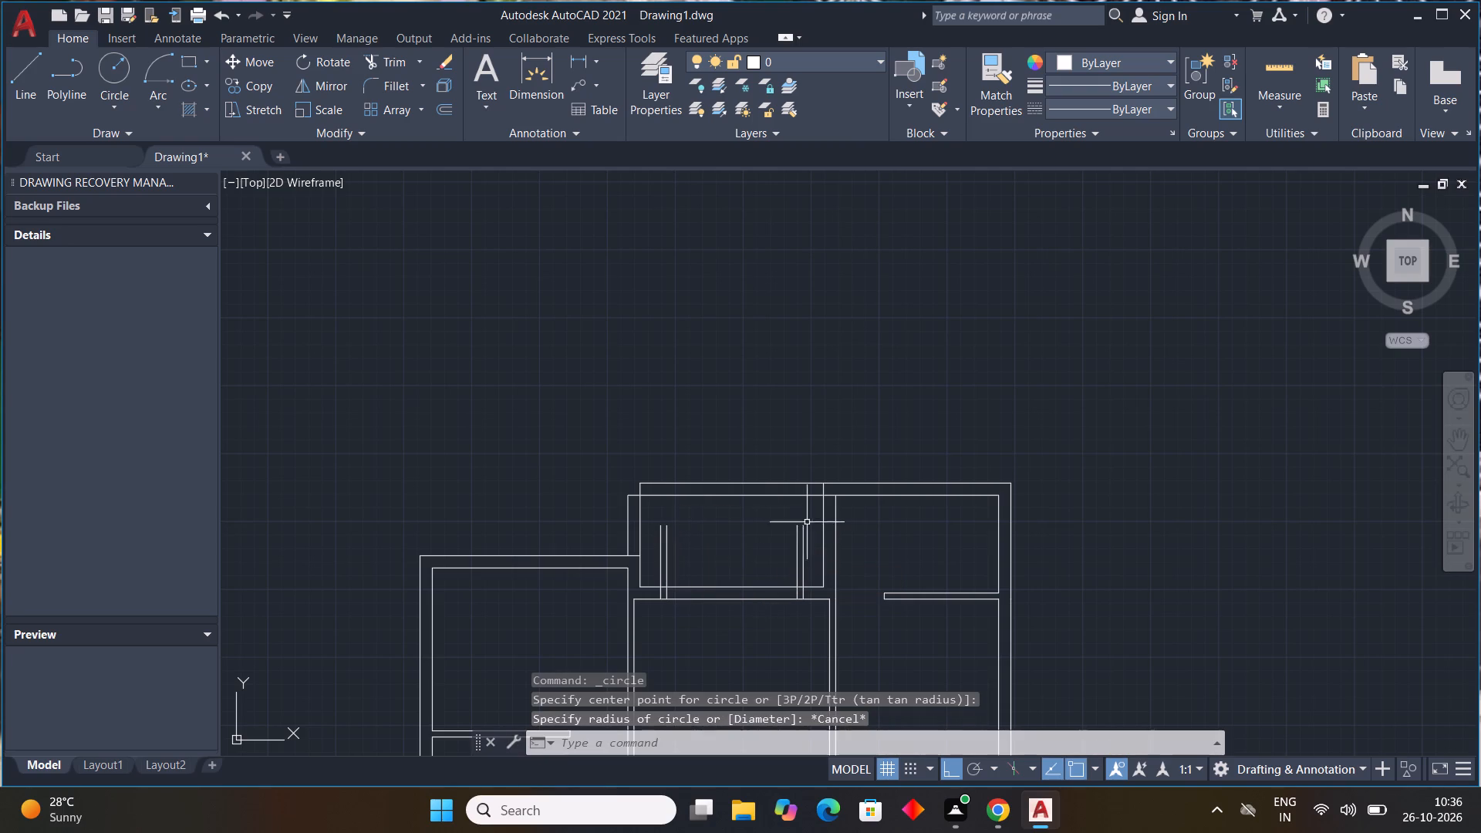
Draw a horizontal line joining the inner top ends of the two uprights in the upper middle room.
{"action": "type", "text": "l"}
{"action": "key", "text": "space"}
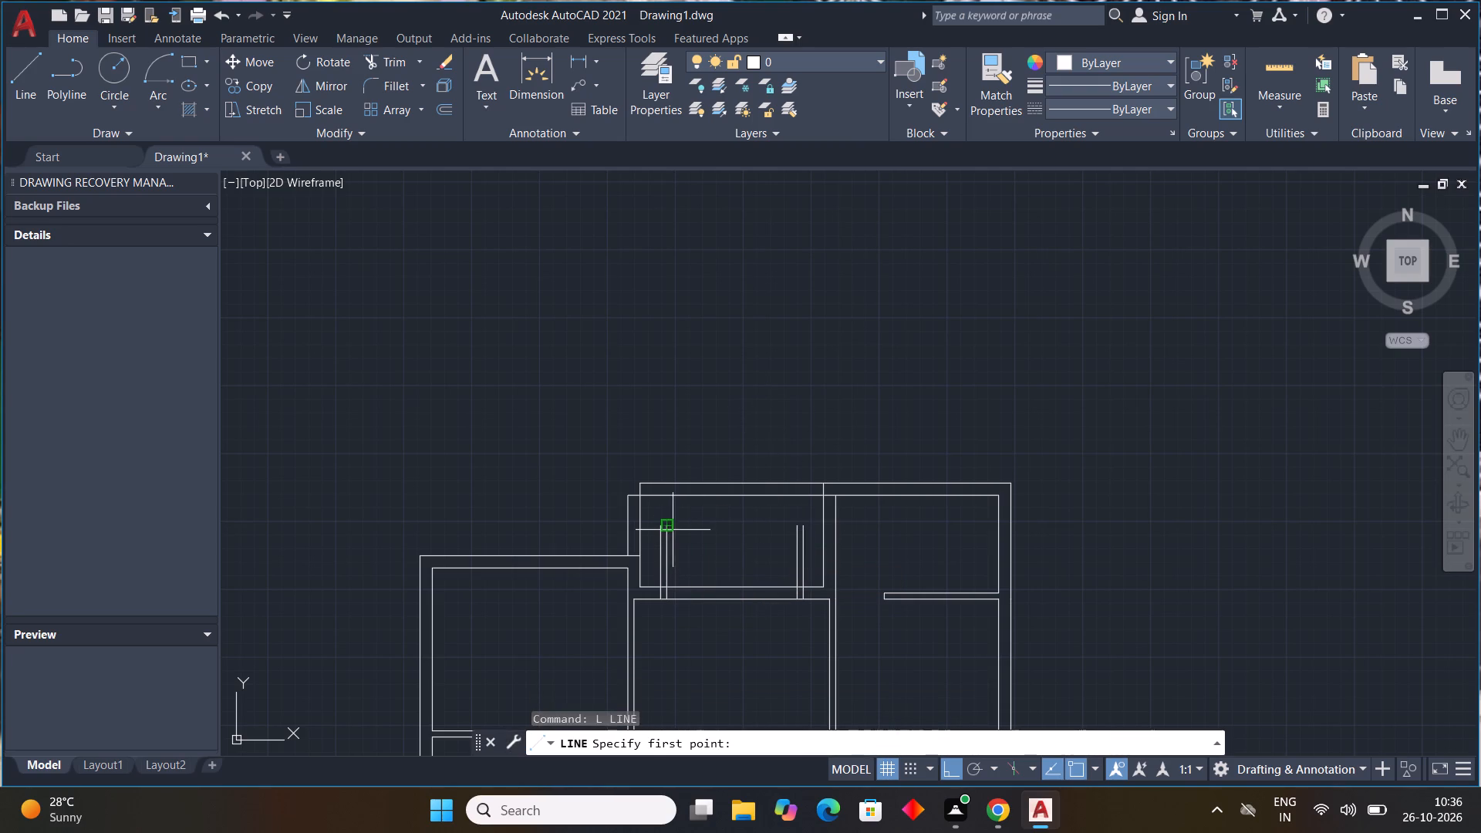
{"action": "left_click", "coordinate": [670, 528]}
{"action": "left_click", "coordinate": [794, 524]}
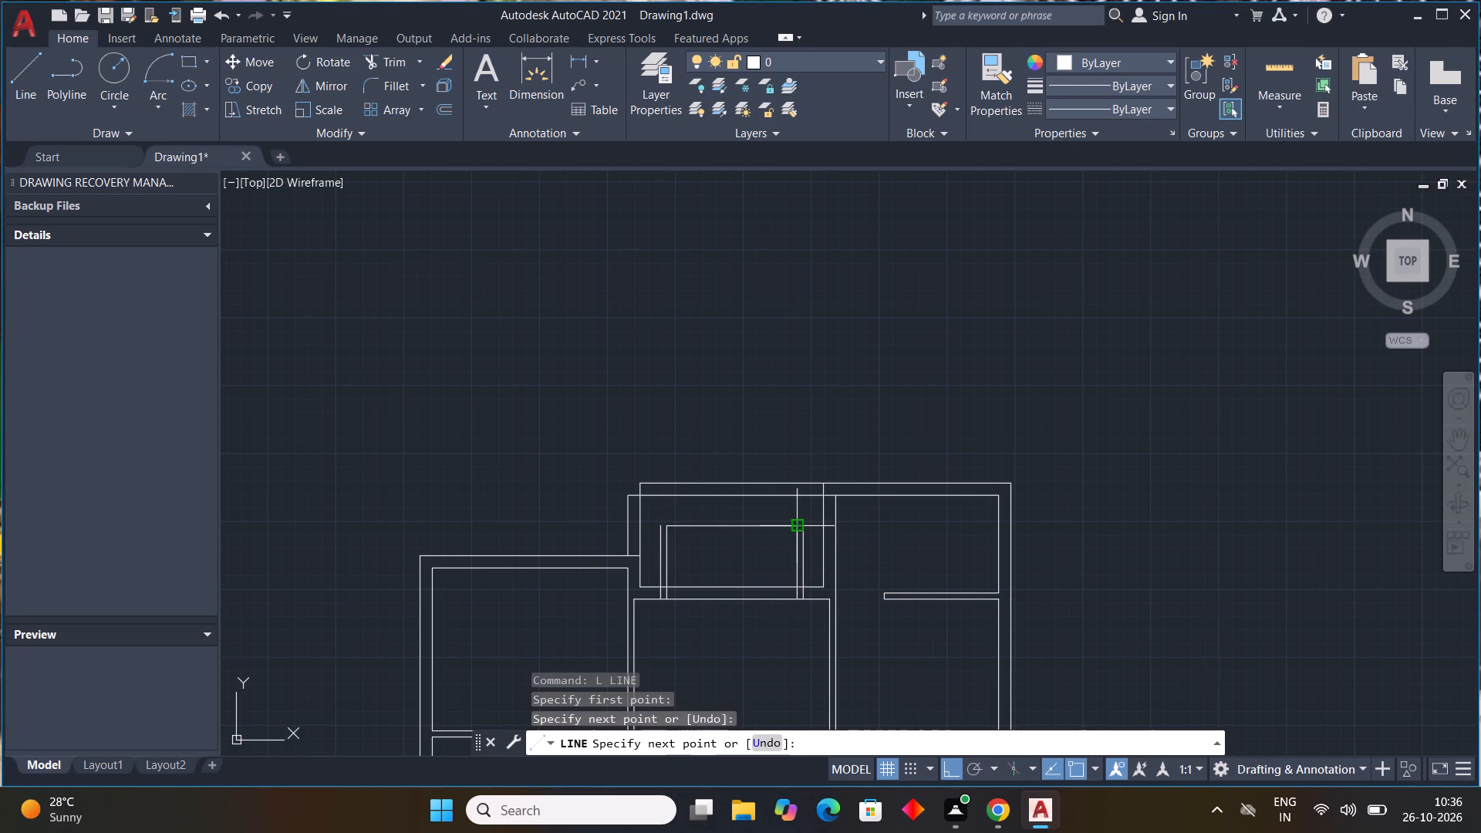
{"action": "key", "text": "Escape"}
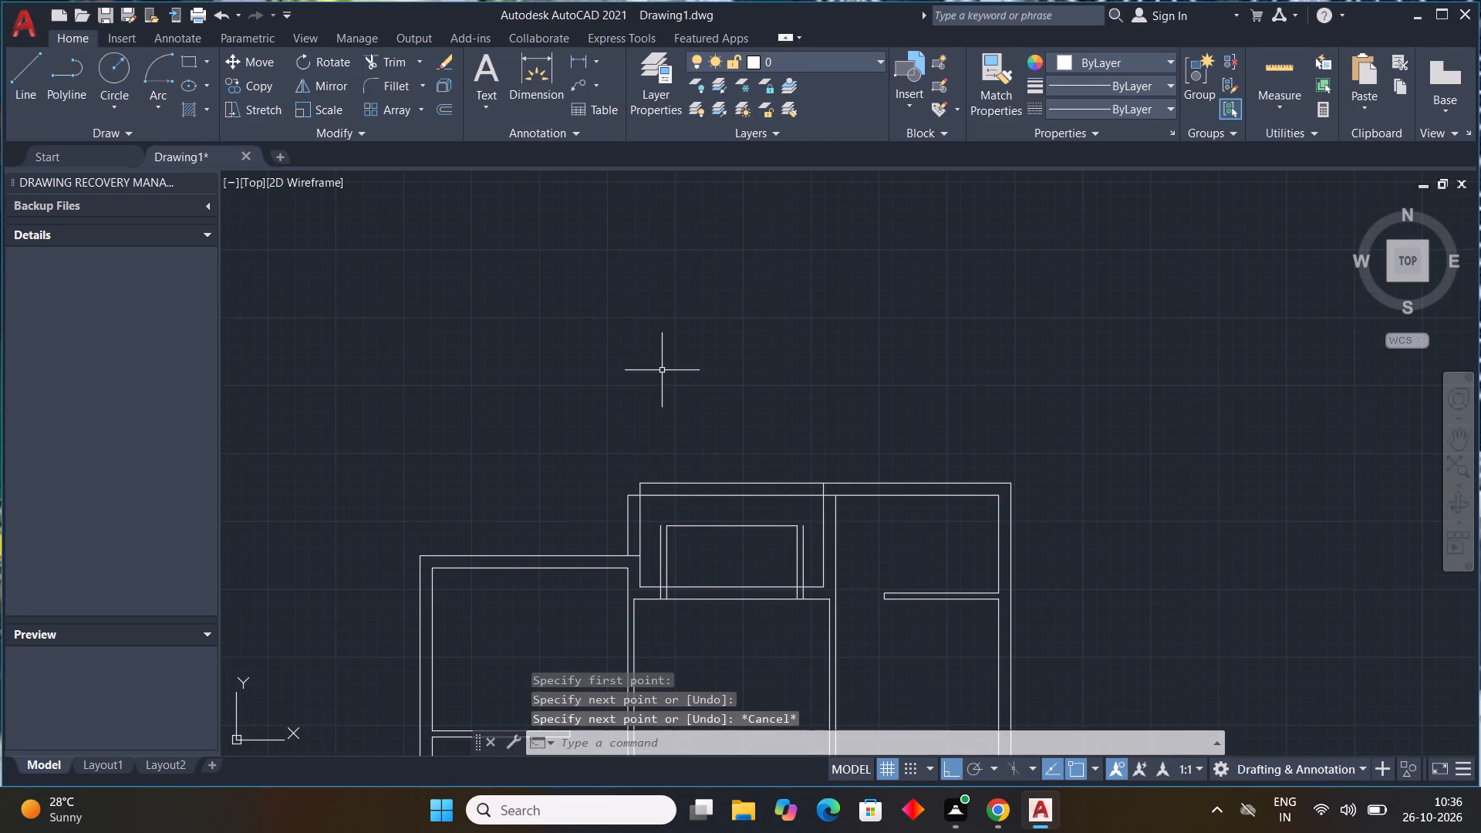
Draw a circle of about 4'-11" radius centred between the uprights, directly below the midpoint of their connecting line.
{"action": "left_click", "coordinate": [108, 66]}
{"action": "scroll", "coordinate": [724, 524], "scroll_direction": "up", "scroll_amount": 1}
{"action": "middle_click_drag", "start_coordinate": [724, 523], "coordinate": [724, 521]}
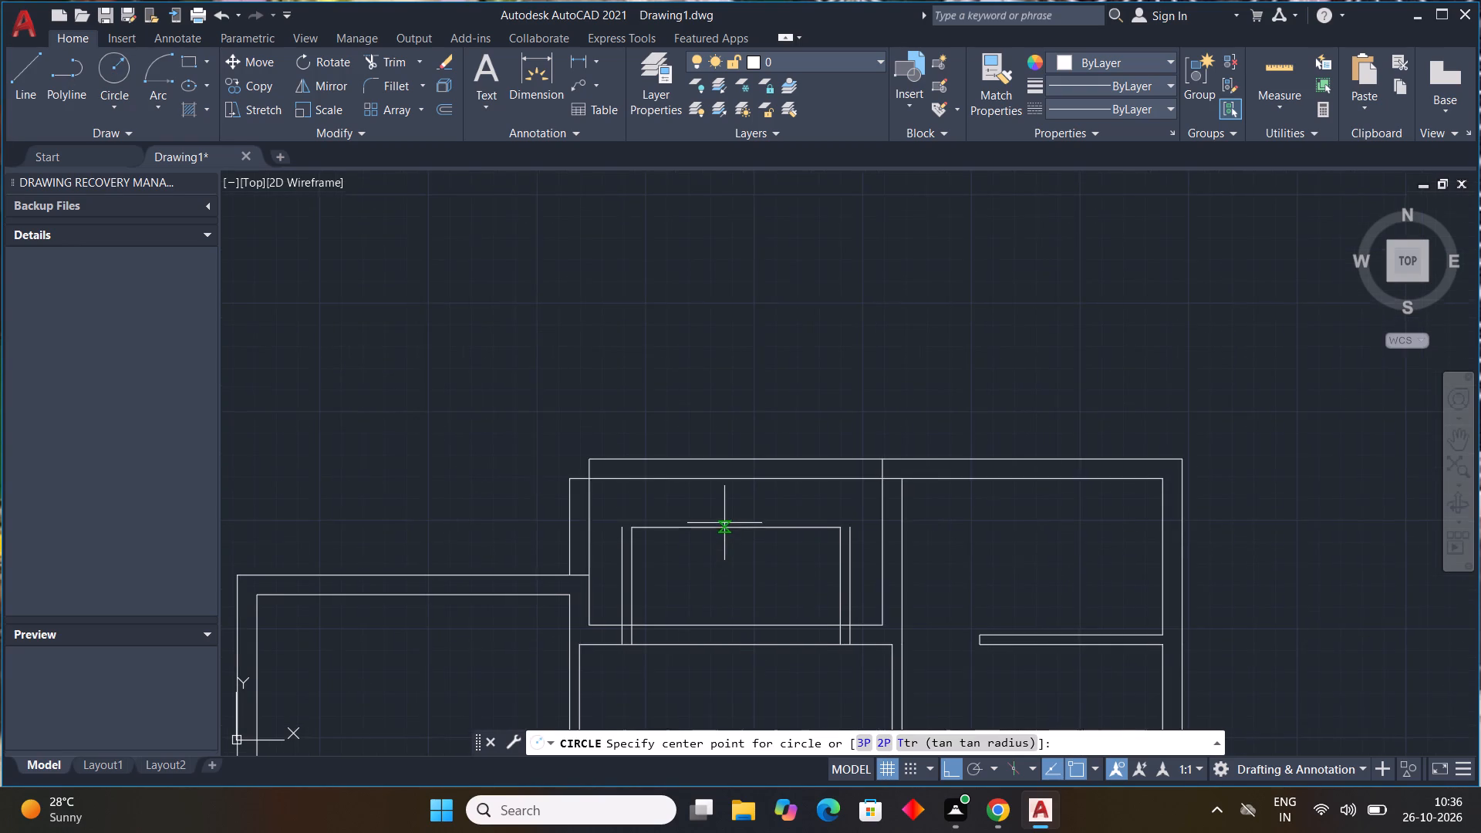
{"action": "middle_click_drag", "start_coordinate": [724, 521], "coordinate": [714, 482]}
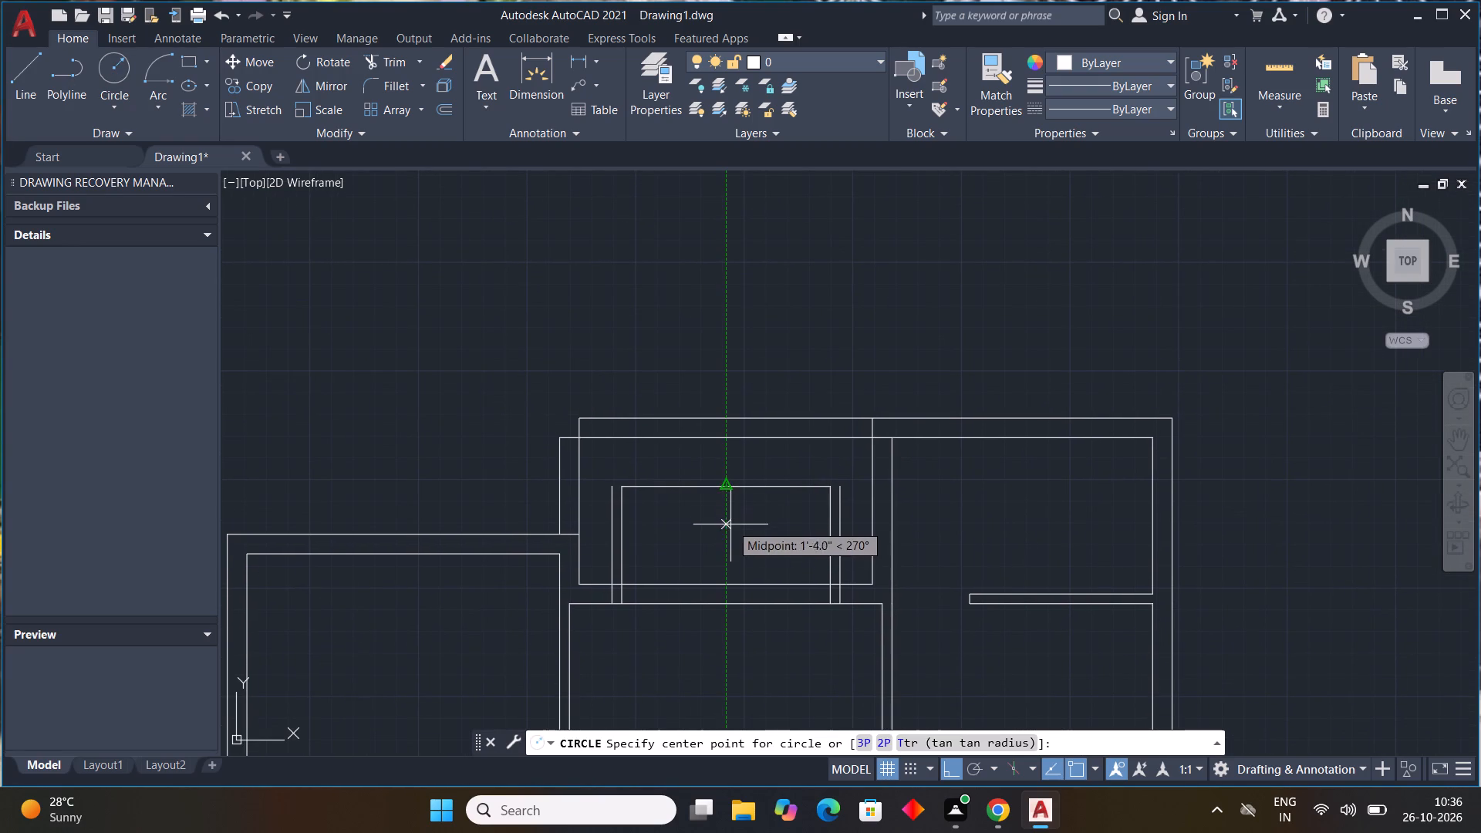
{"action": "left_click", "coordinate": [727, 562]}
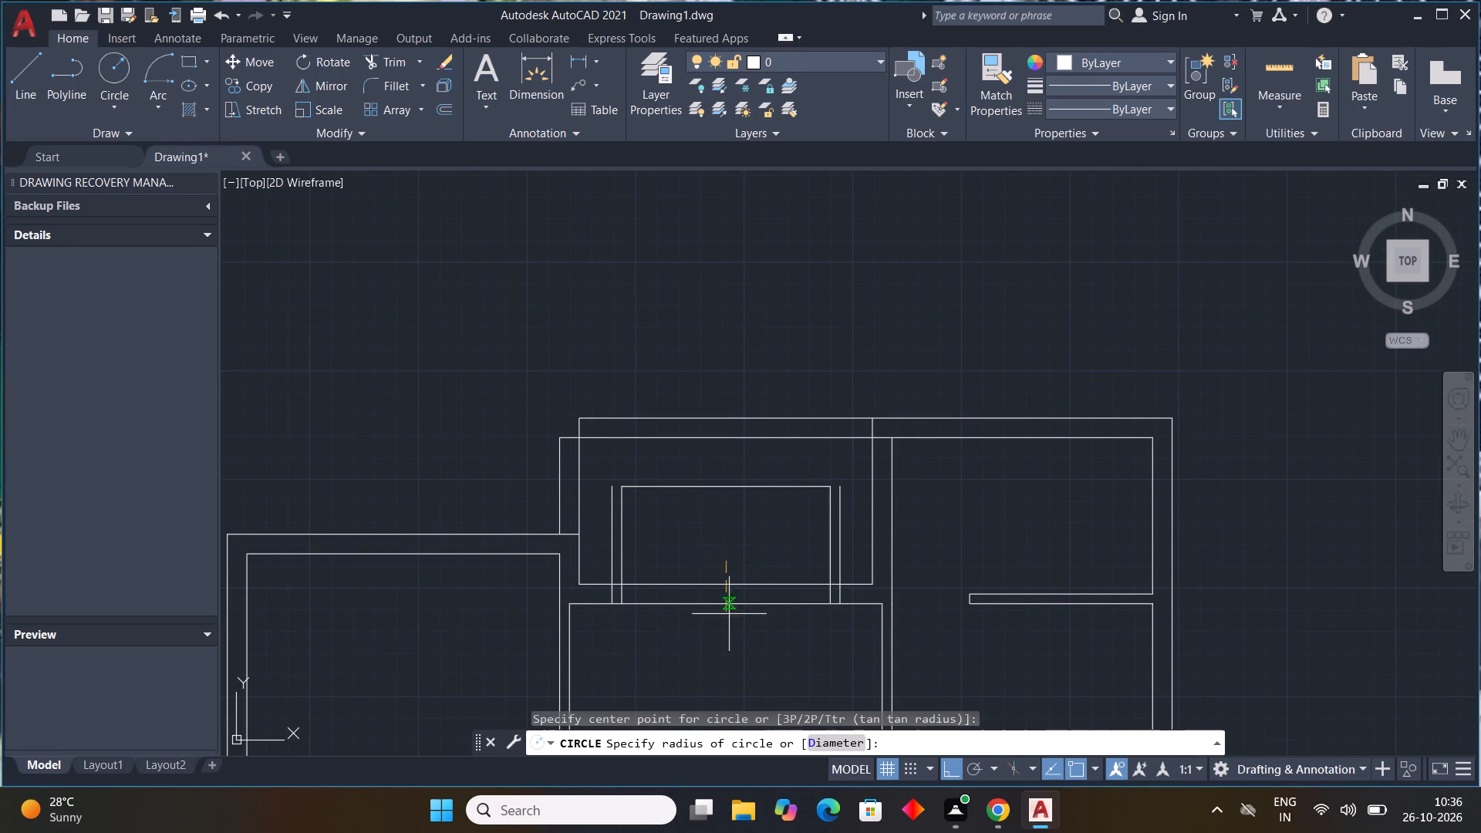
{"action": "left_click", "coordinate": [740, 690]}
Trim away the circle's lower part and sides, keeping only the upper arc between the outer faces of the two uprights.
{"action": "middle_click_drag", "start_coordinate": [848, 423], "coordinate": [851, 408]}
{"action": "middle_click", "coordinate": [851, 406]}
{"action": "type", "text": "tr"}
{"action": "key", "text": "space"}
{"action": "left_click", "coordinate": [635, 633]}
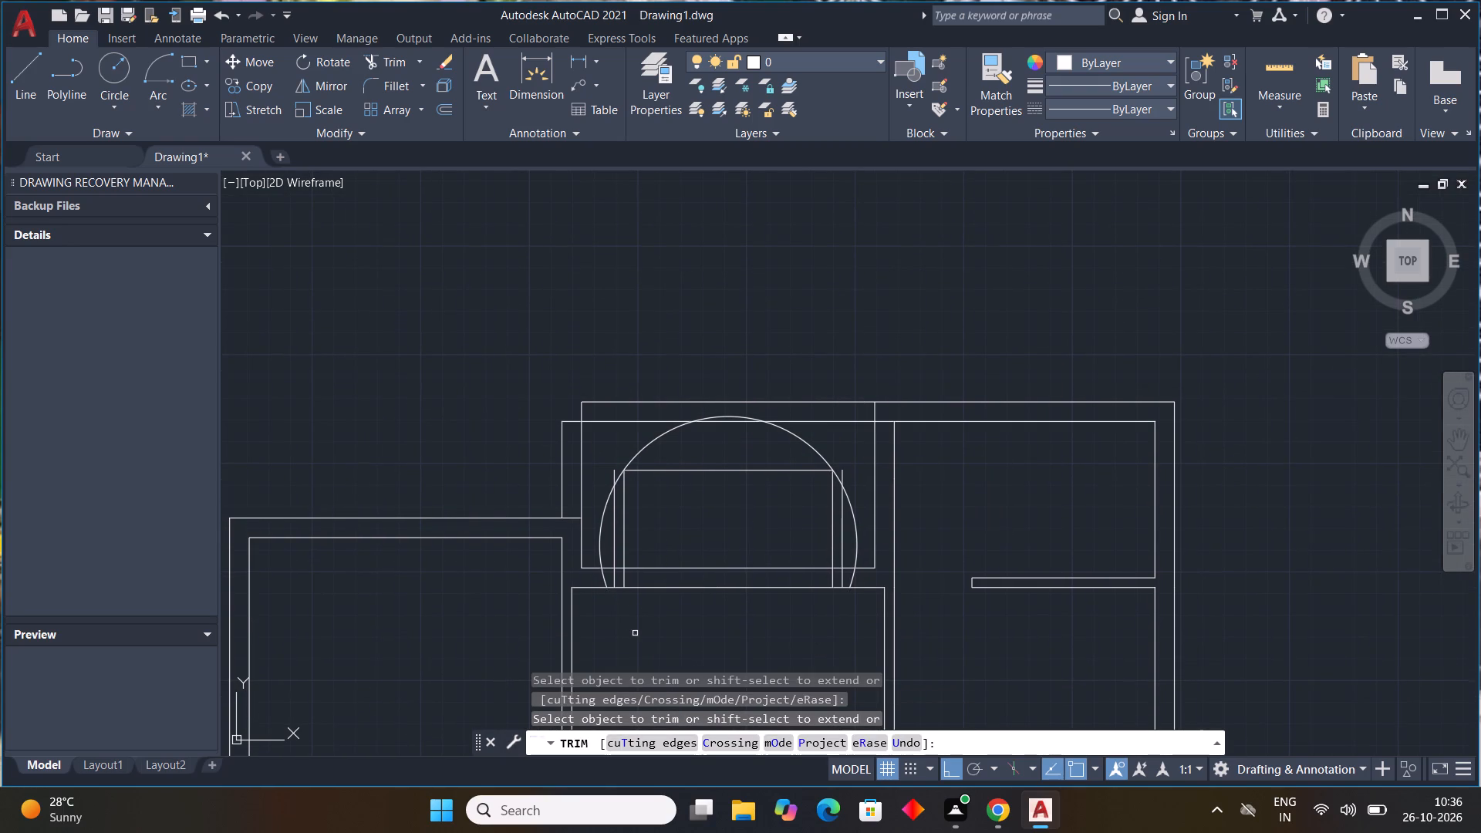
{"action": "left_click", "coordinate": [601, 579]}
{"action": "left_click_drag", "start_coordinate": [599, 546], "coordinate": [600, 539]}
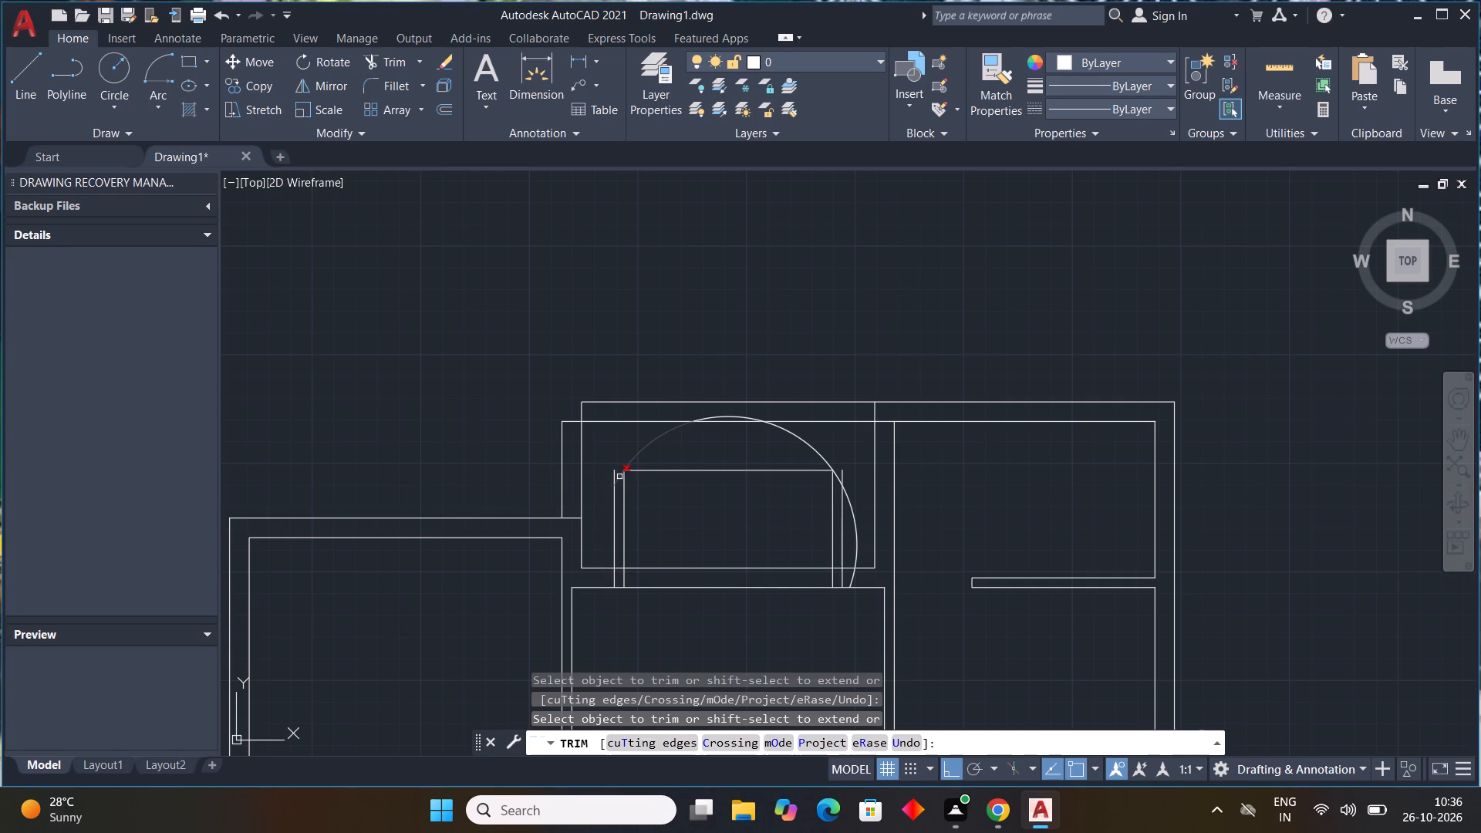
{"action": "left_click", "coordinate": [856, 555]}
{"action": "left_click", "coordinate": [852, 581]}
{"action": "scroll", "coordinate": [839, 474], "scroll_direction": "up", "scroll_amount": 2}
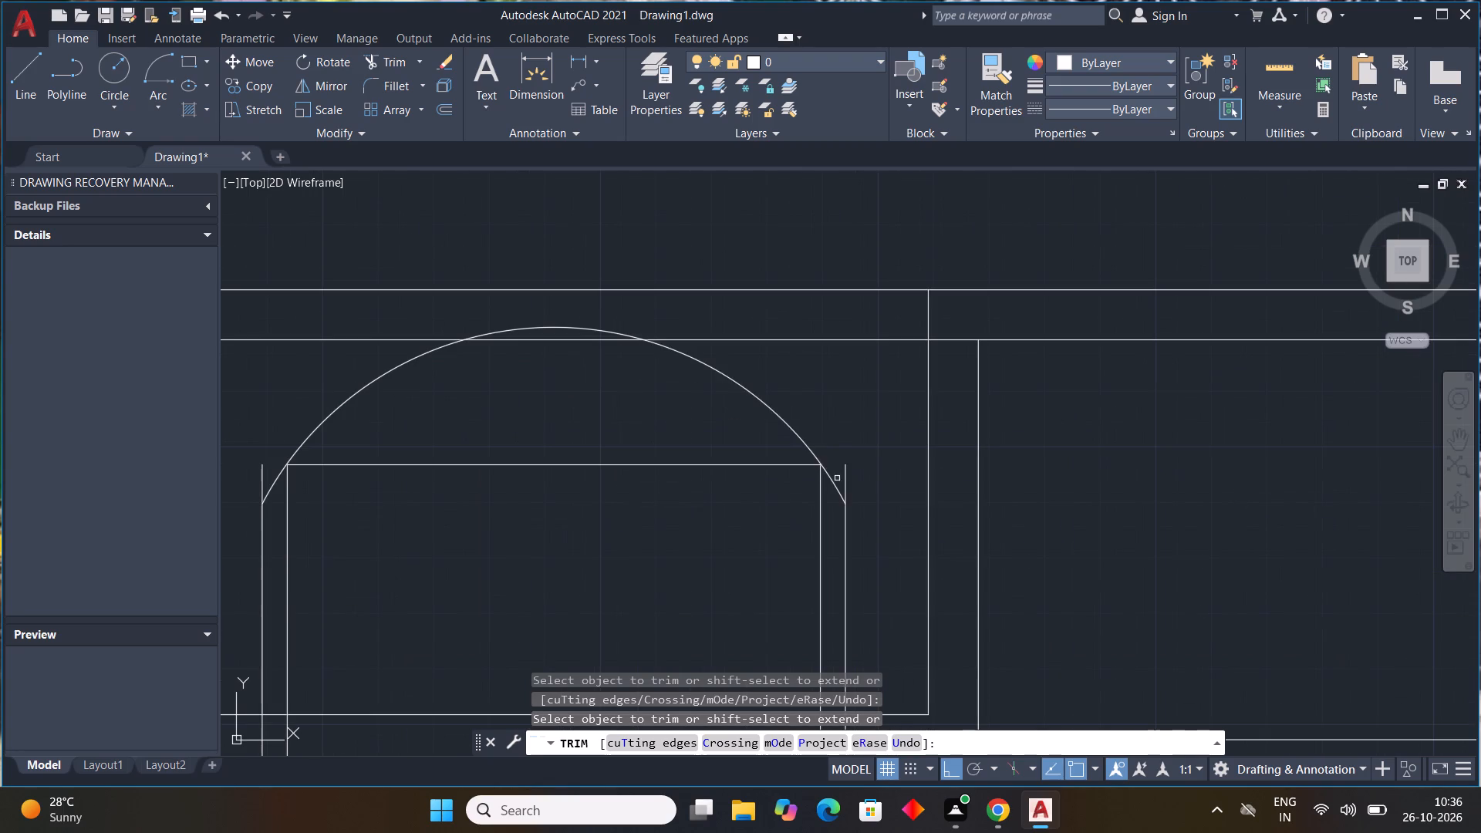
{"action": "scroll", "coordinate": [915, 468], "scroll_direction": "down", "scroll_amount": 2}
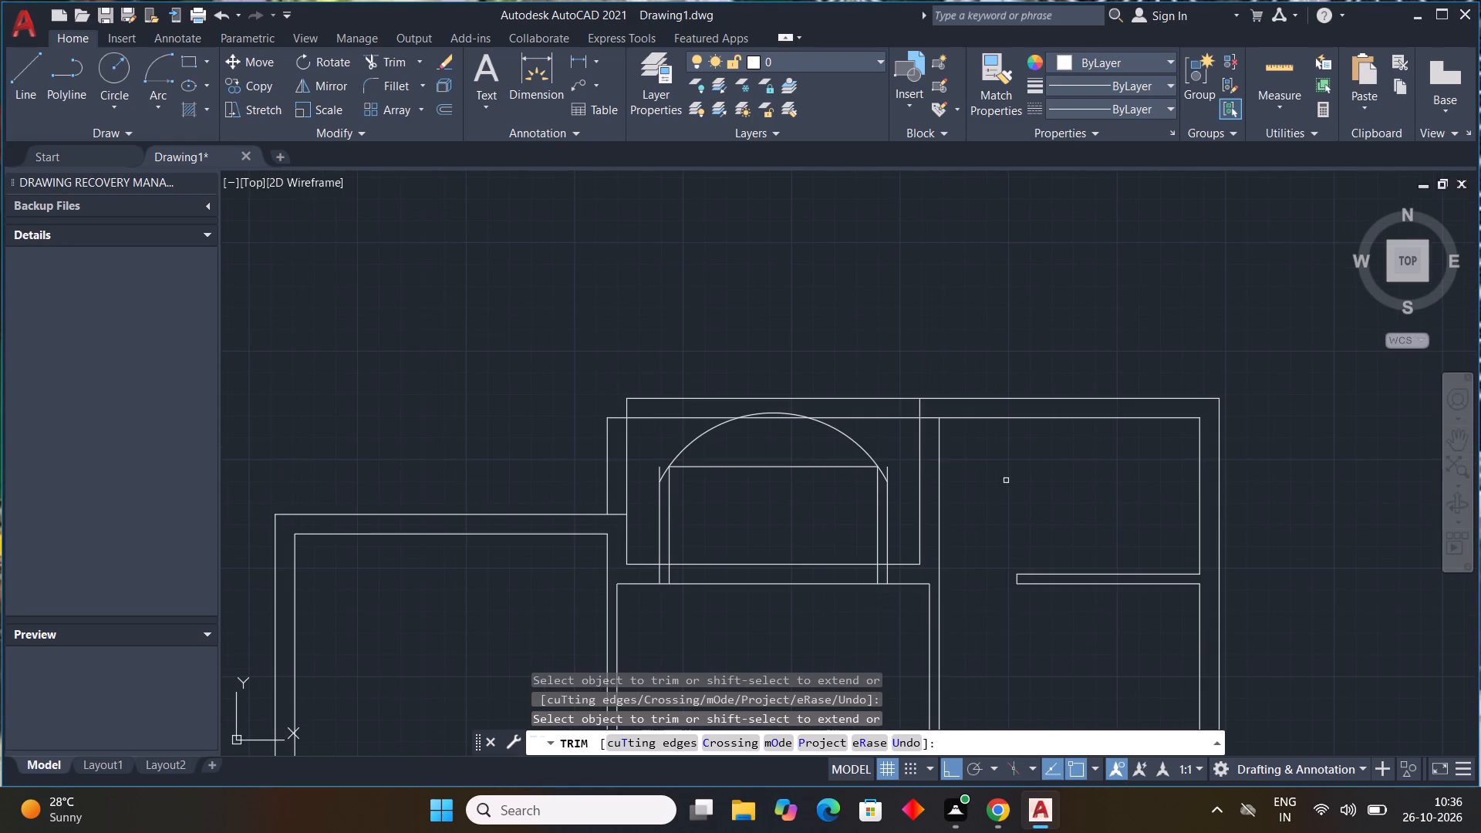
{"action": "key", "text": "Escape"}
{"action": "key", "text": "Escape"}
{"action": "key", "text": "Escape"}
{"action": "key", "text": "Escape"}
{"action": "key", "text": "Escape"}
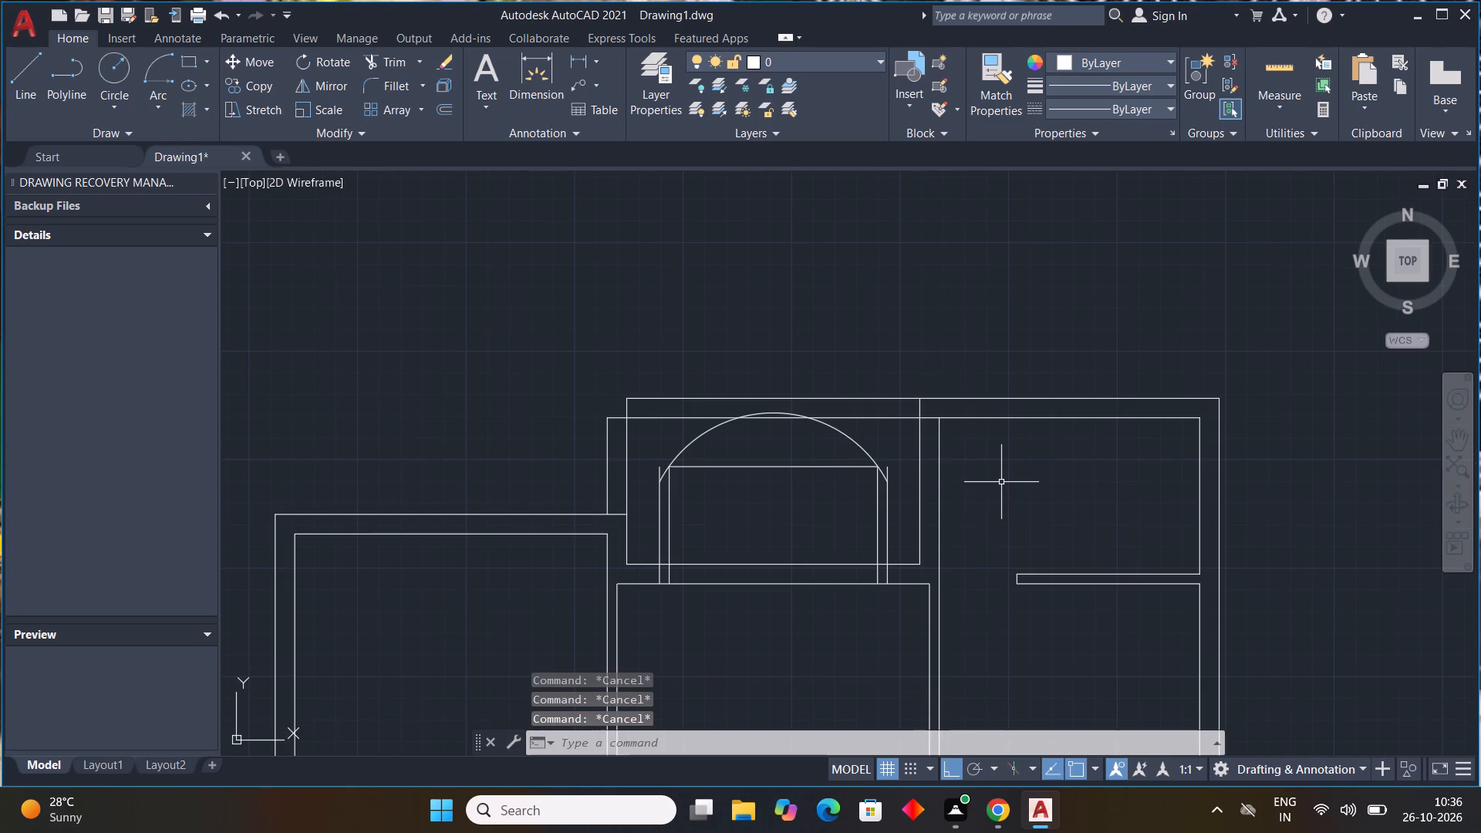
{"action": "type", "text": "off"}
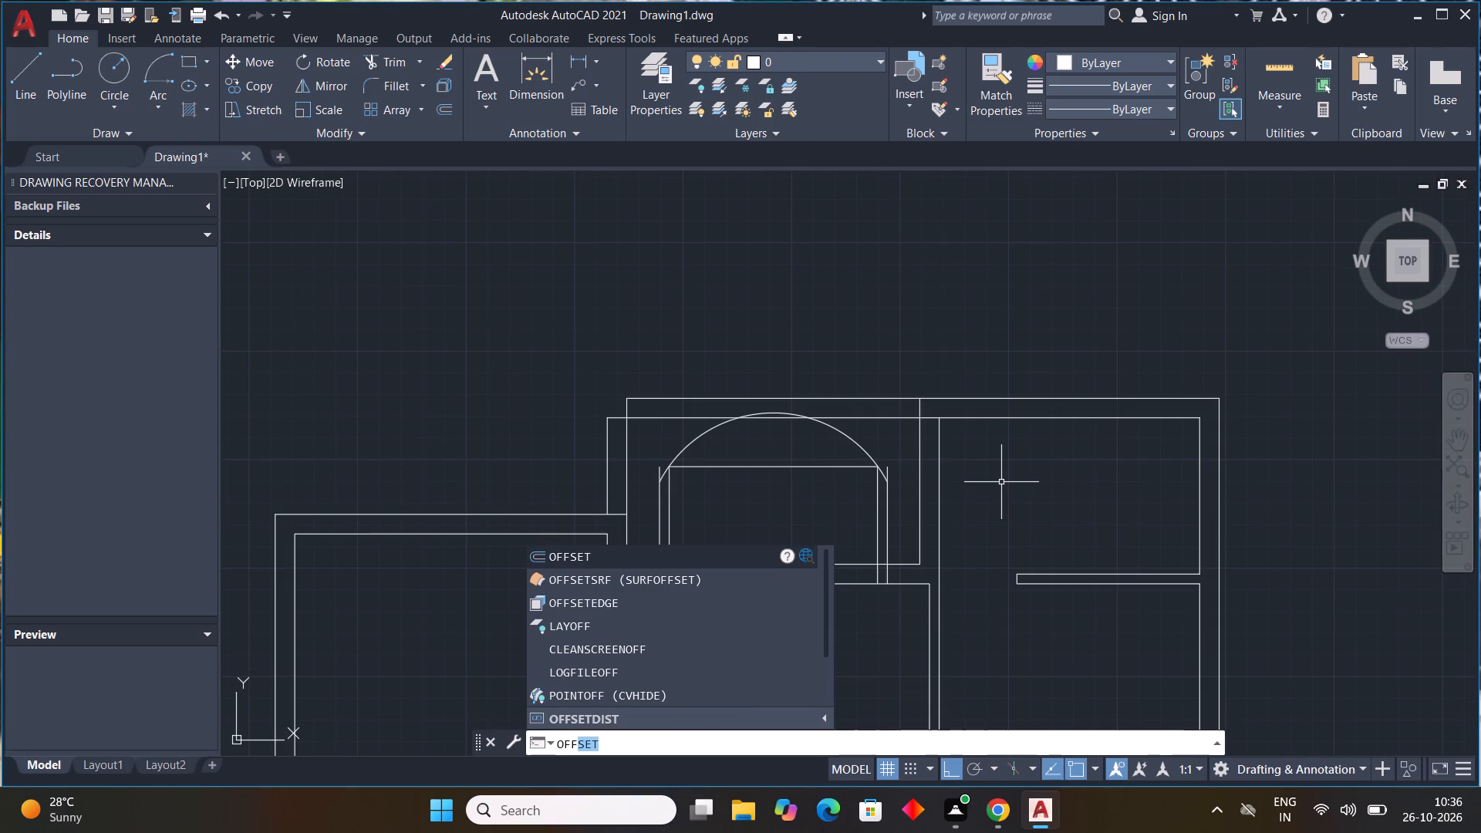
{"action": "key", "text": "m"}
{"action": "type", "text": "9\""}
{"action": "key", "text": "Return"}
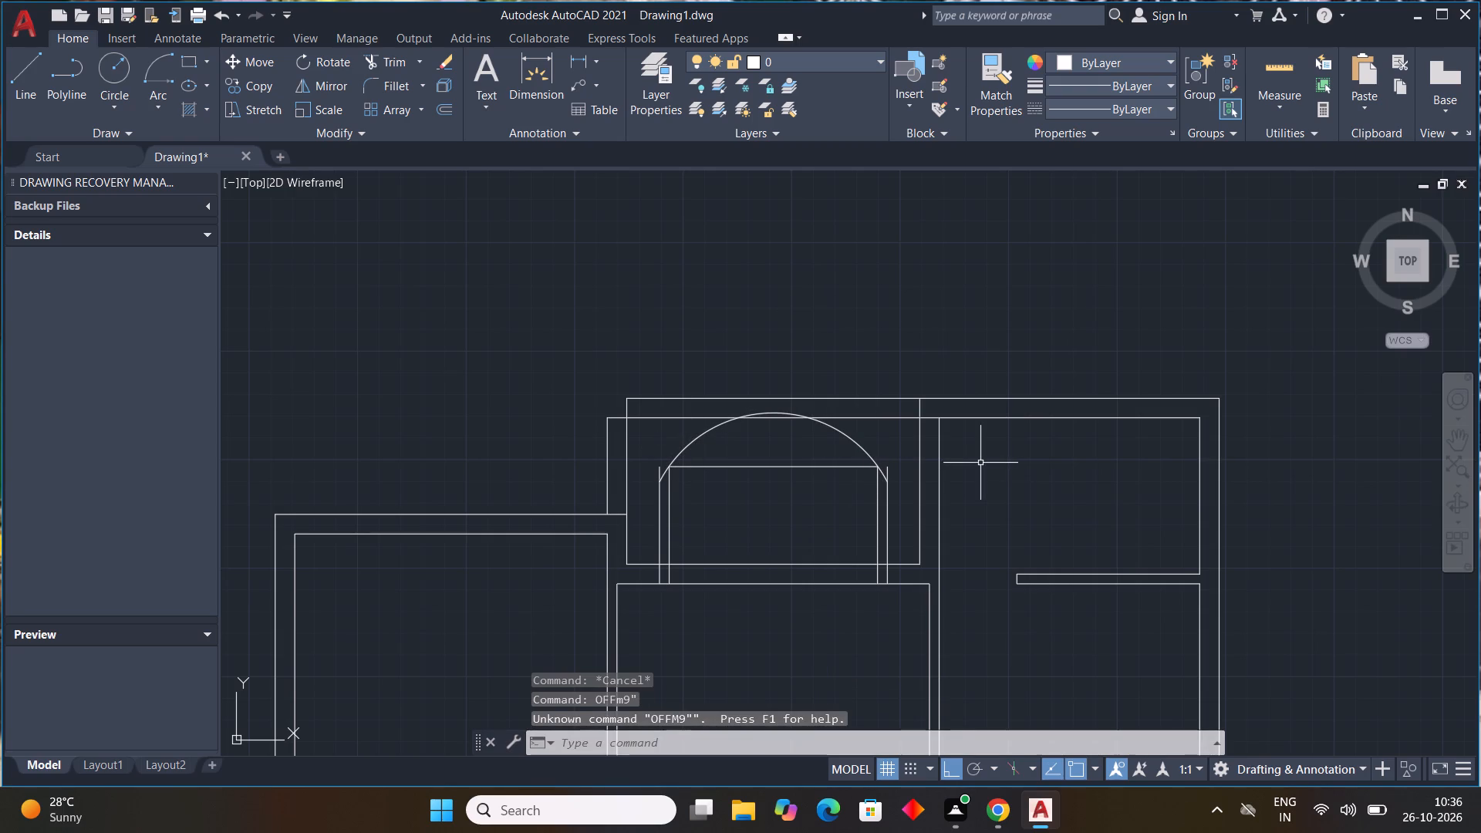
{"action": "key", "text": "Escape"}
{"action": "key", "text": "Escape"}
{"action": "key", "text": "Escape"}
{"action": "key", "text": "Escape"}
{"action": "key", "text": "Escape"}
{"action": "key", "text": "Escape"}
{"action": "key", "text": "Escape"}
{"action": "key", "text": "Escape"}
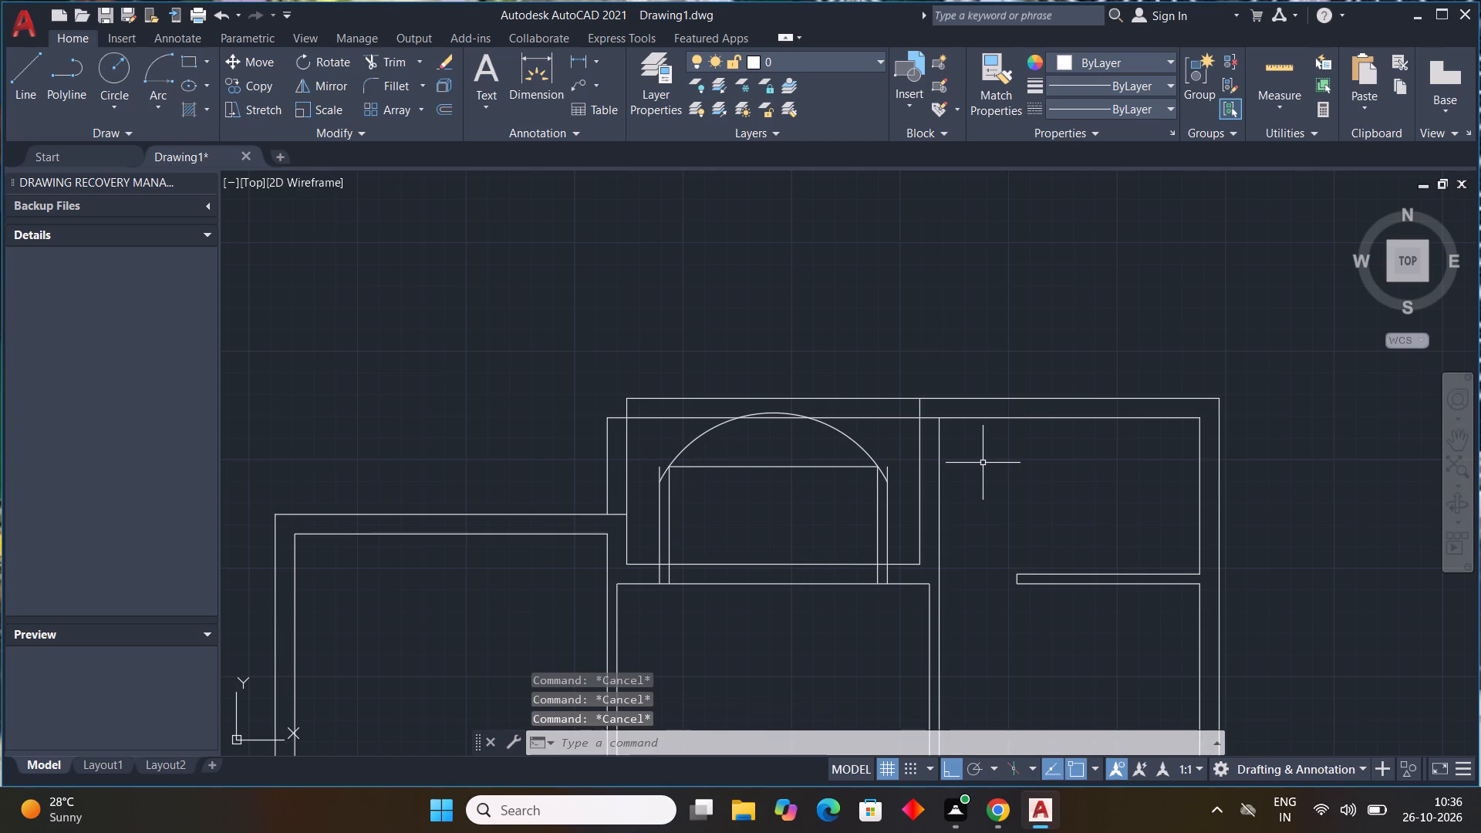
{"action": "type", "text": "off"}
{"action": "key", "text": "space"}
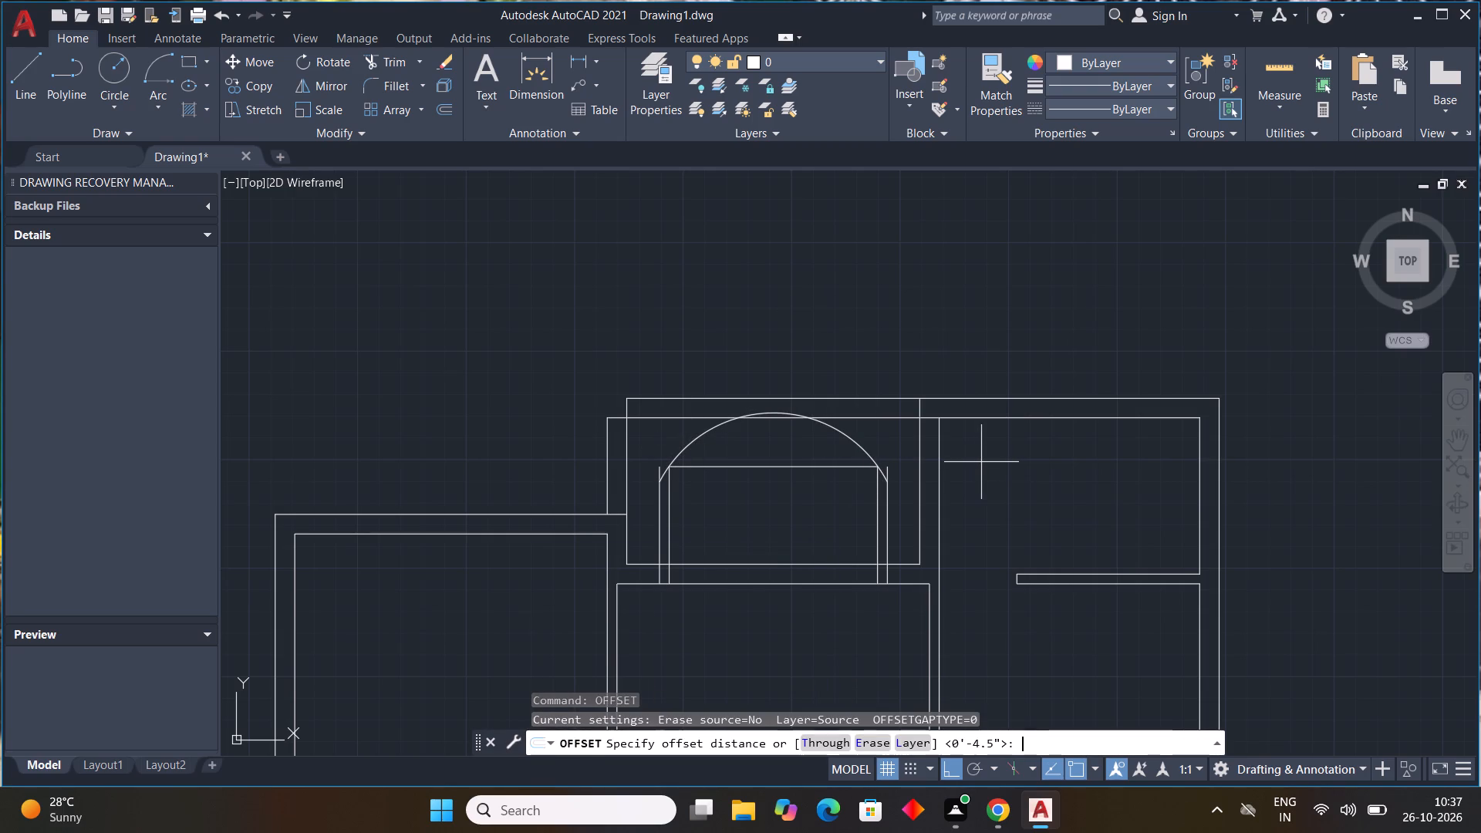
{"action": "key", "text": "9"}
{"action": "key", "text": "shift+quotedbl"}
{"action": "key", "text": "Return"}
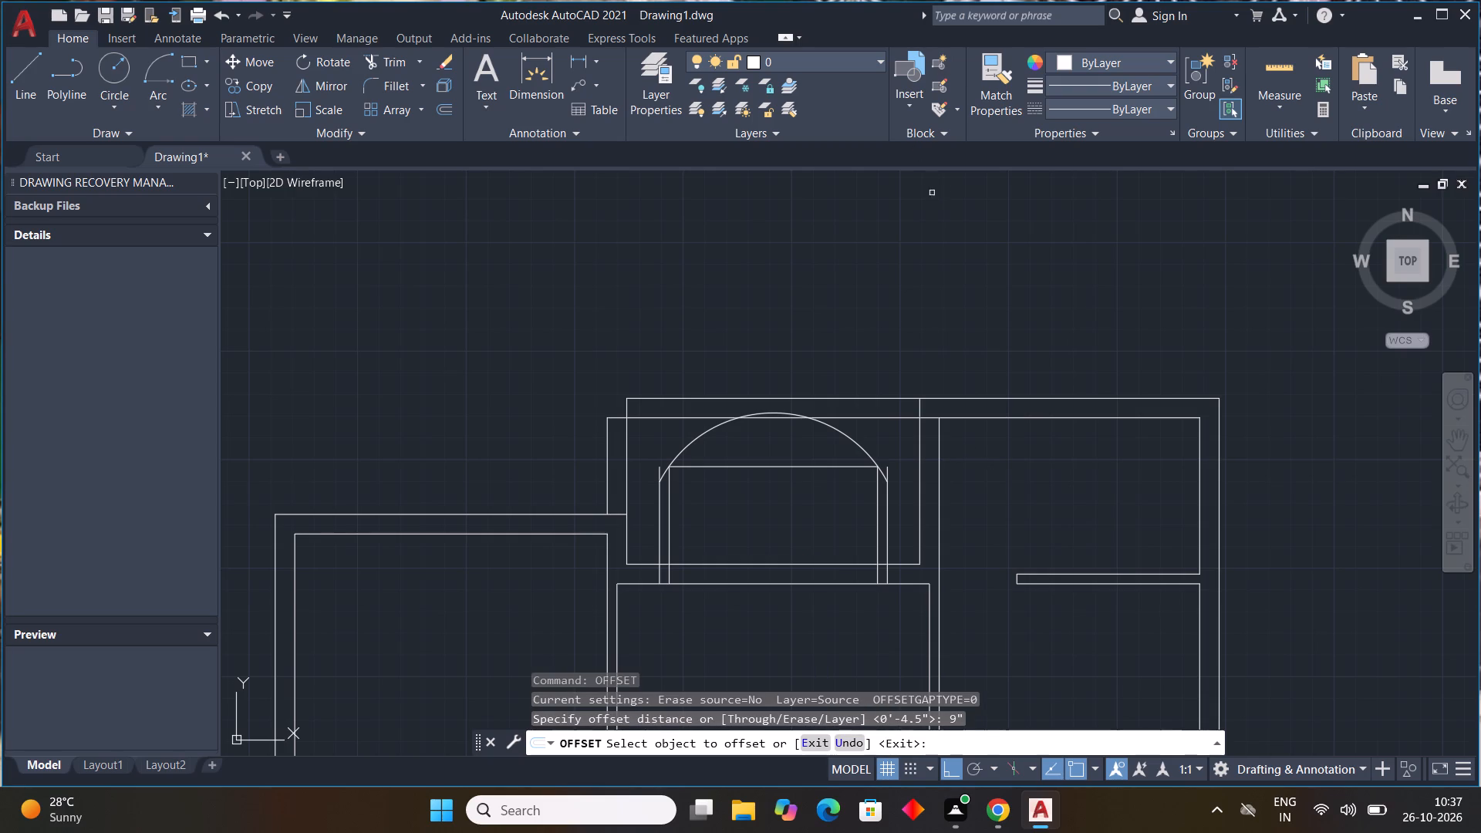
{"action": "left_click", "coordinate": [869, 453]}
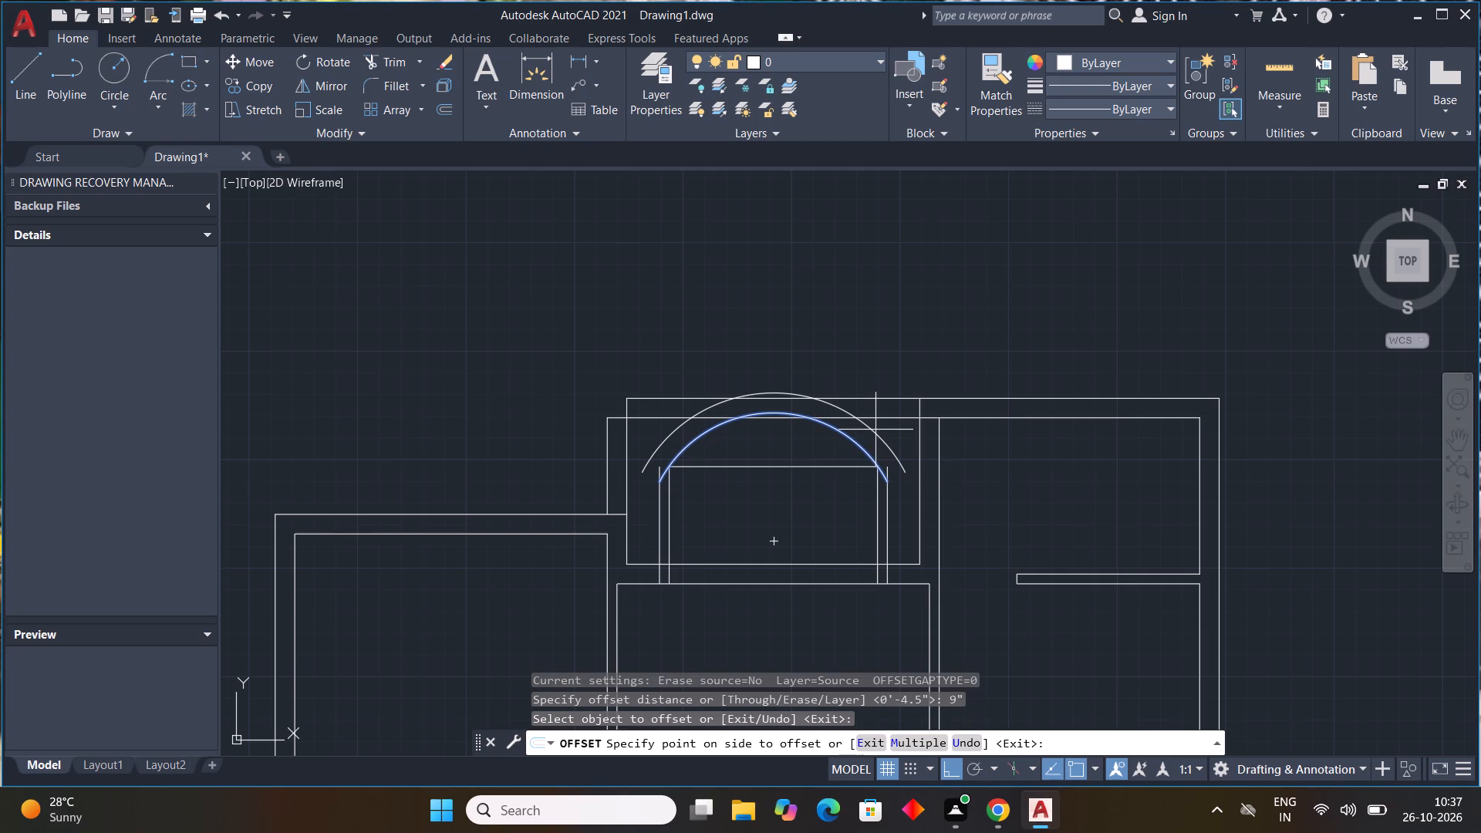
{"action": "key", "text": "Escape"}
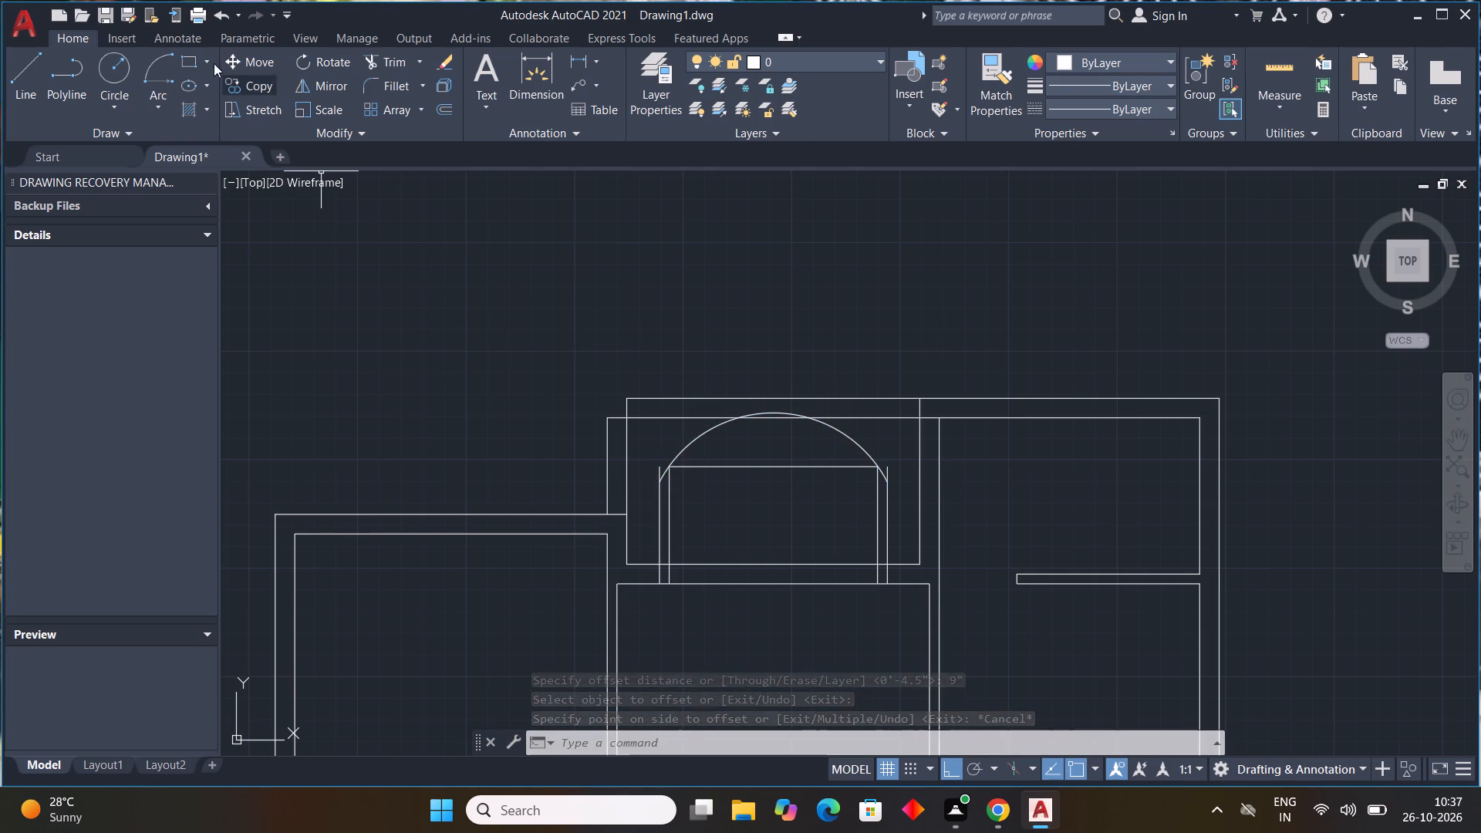
Draw a circle of about 4'-11" radius centred between the uprights, slightly above the existing arc's centre.
{"action": "left_click", "coordinate": [115, 66]}
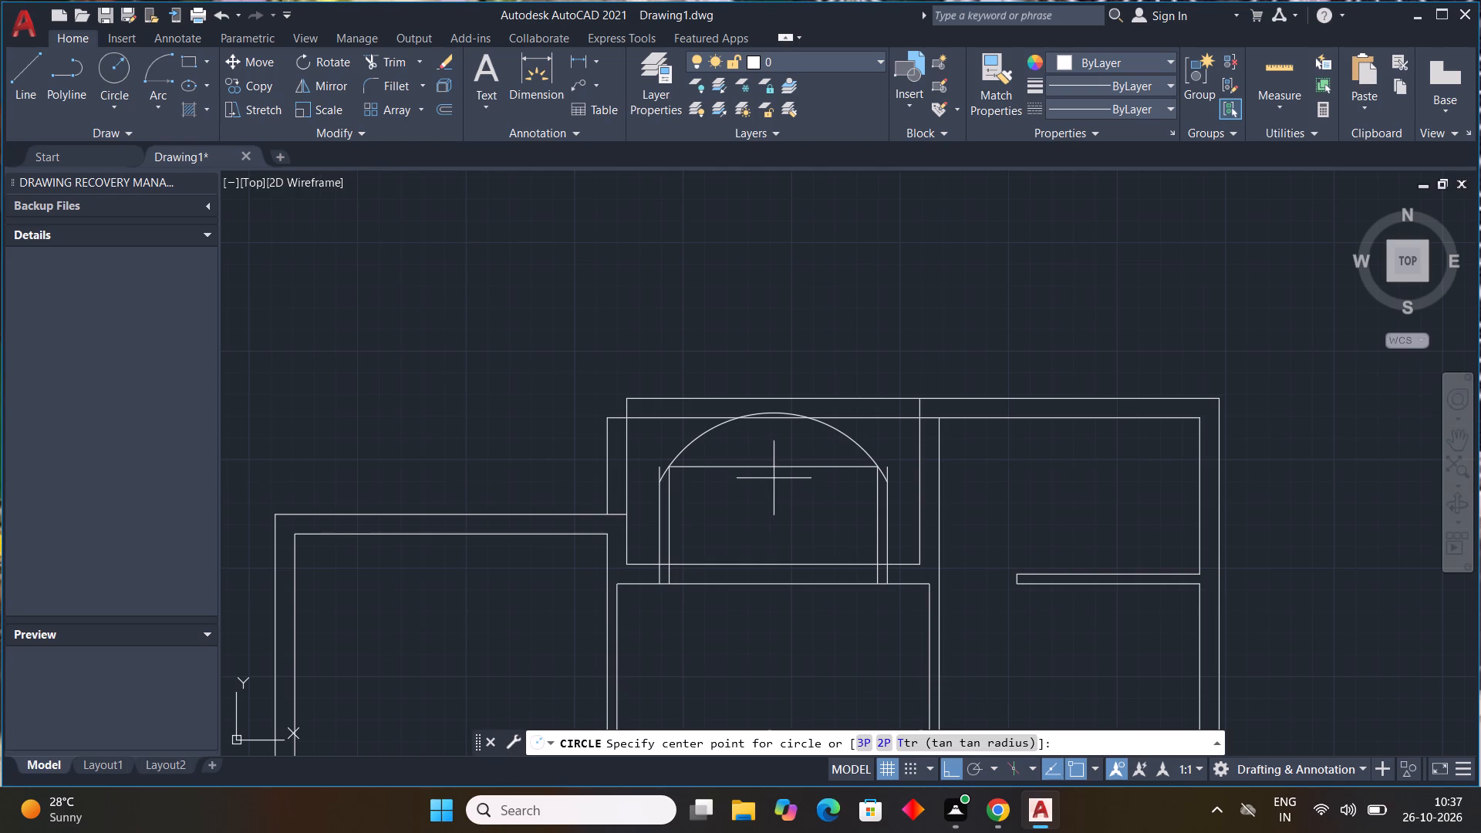
{"action": "left_click", "coordinate": [774, 526]}
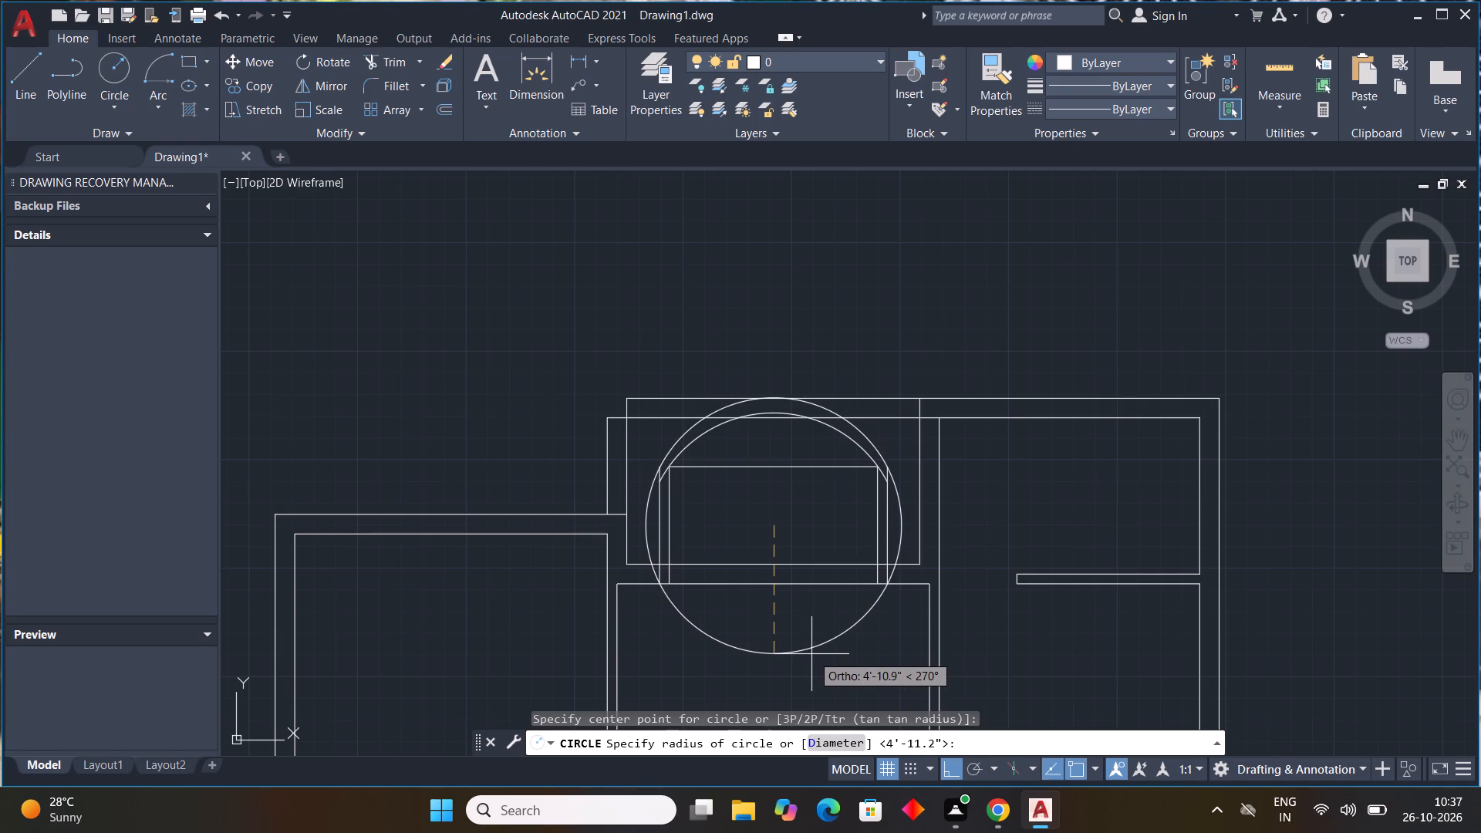
{"action": "left_click", "coordinate": [811, 654]}
{"action": "middle_click_drag", "start_coordinate": [842, 456], "coordinate": [838, 491]}
{"action": "key", "text": "Escape"}
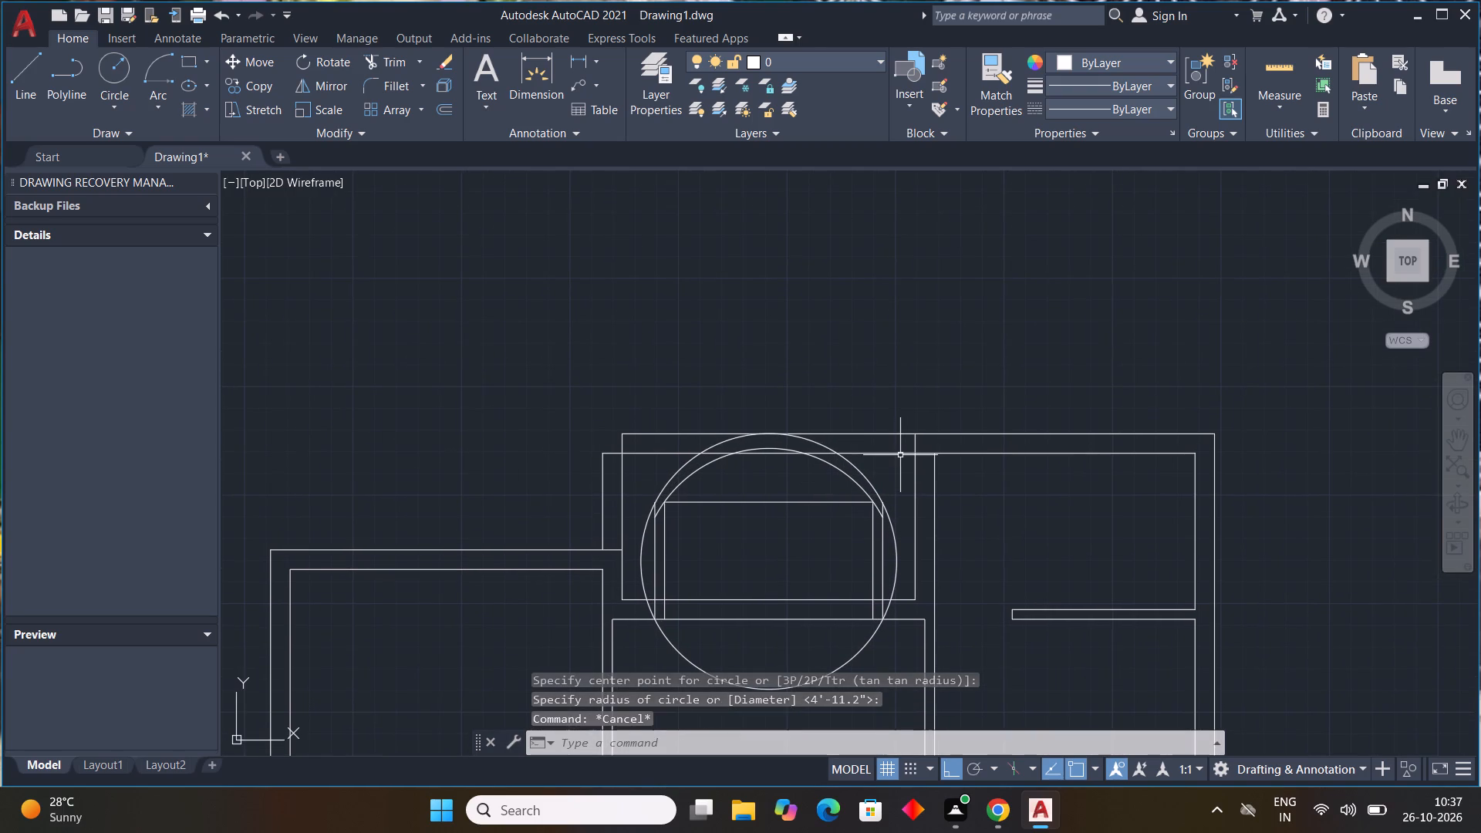
{"action": "key", "text": "Escape"}
Trim away the new circle's side bulging outside the left upright, undoing the extra trim made after it.
{"action": "type", "text": "tr"}
{"action": "key", "text": "space"}
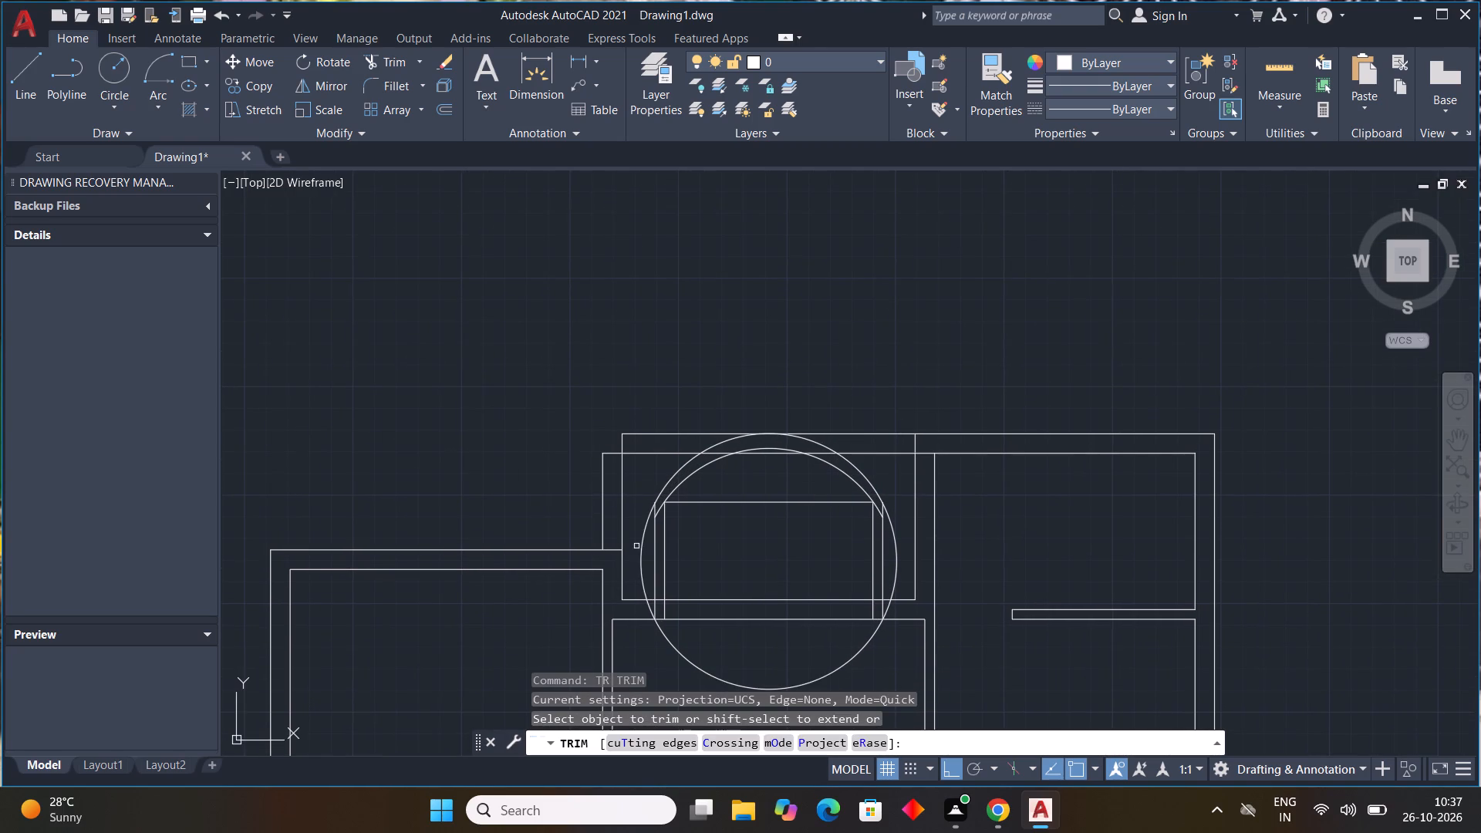
{"action": "left_click", "coordinate": [643, 545]}
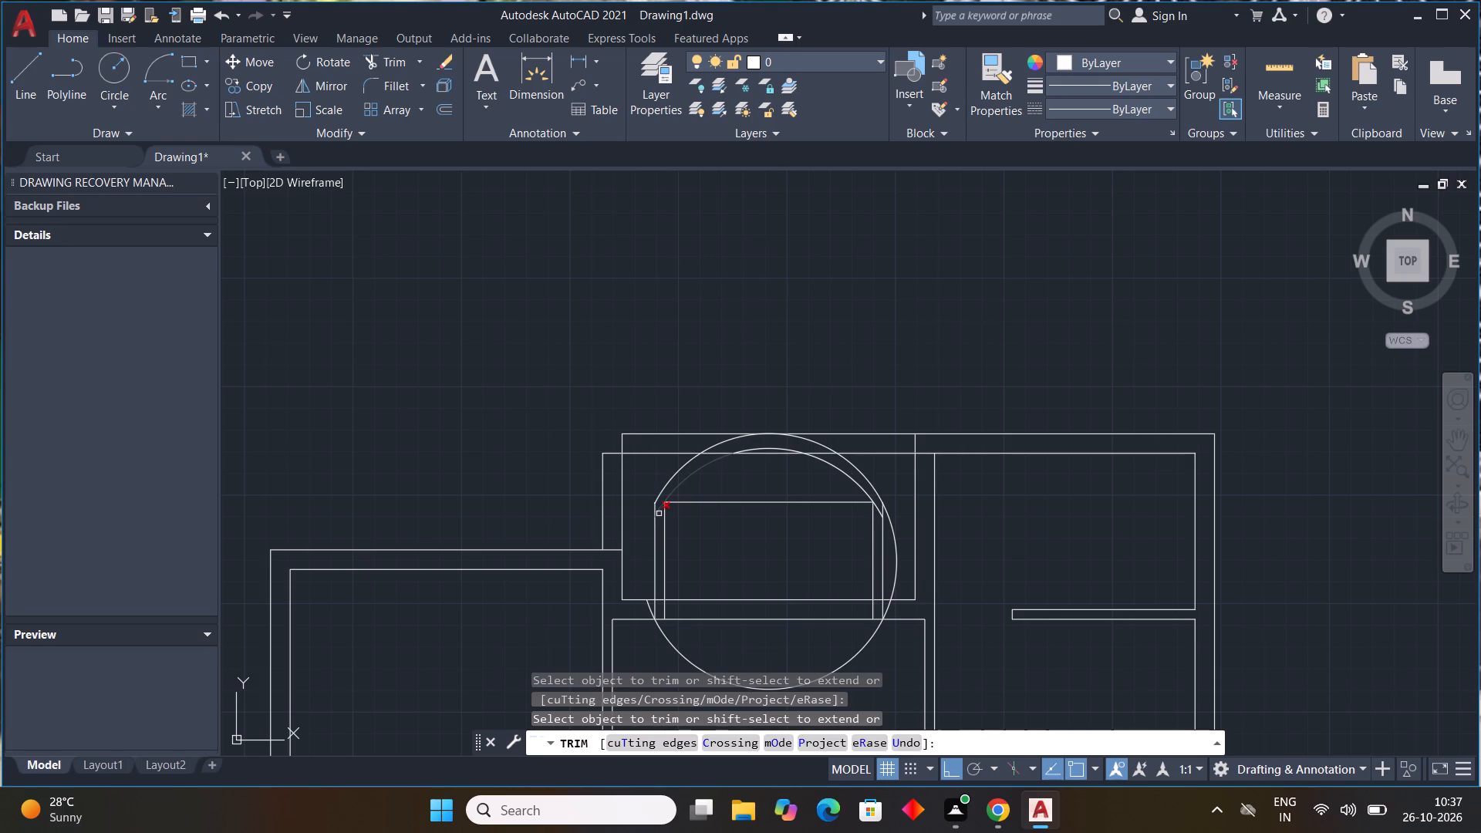
{"action": "left_click", "coordinate": [660, 510]}
{"action": "key", "text": "ctrl+z"}
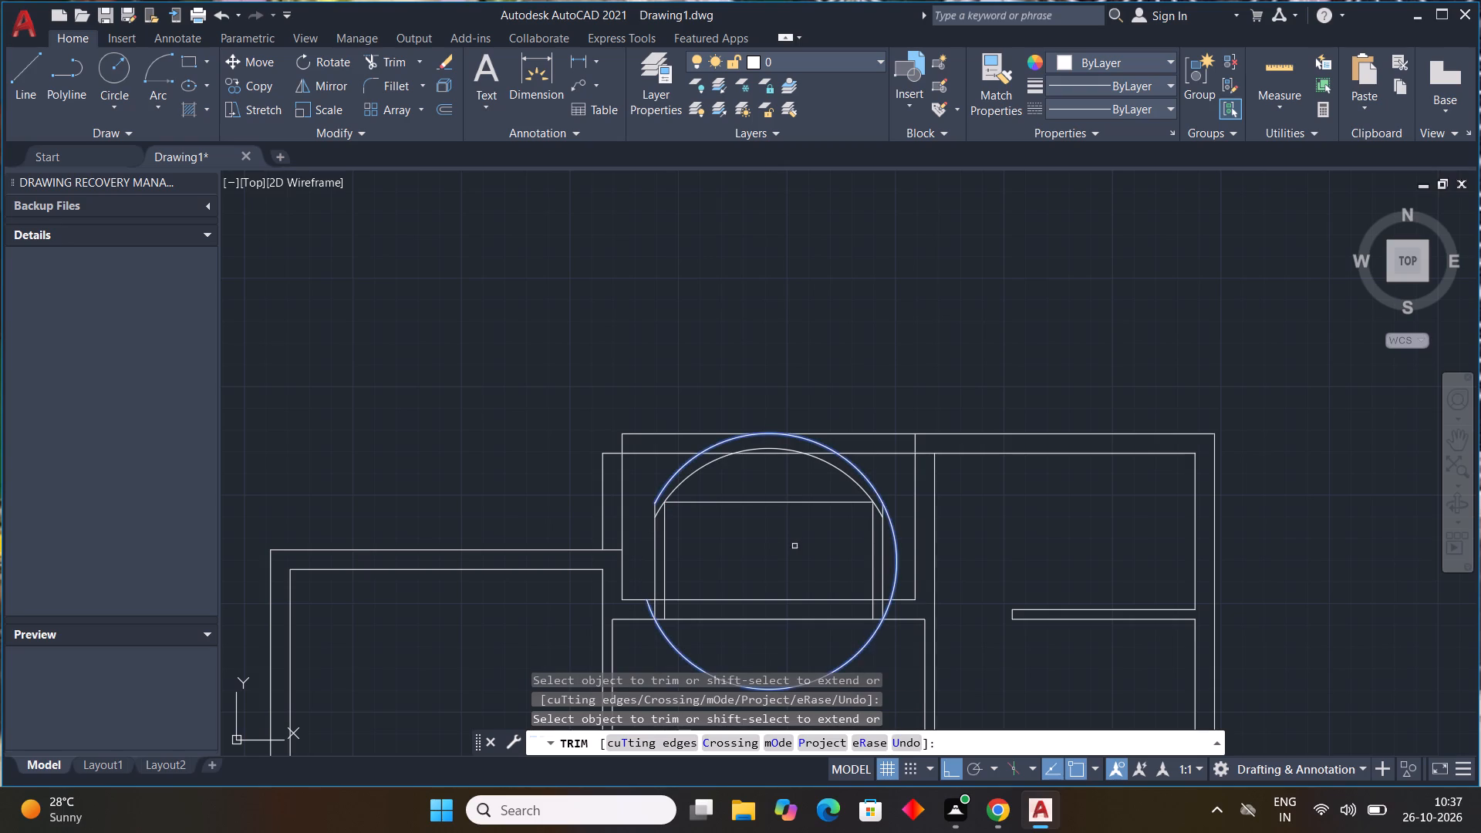
Trim the right upright's stub above the outer curve and the rest of the circle outside and below the uprights.
{"action": "scroll", "coordinate": [649, 508], "scroll_direction": "up", "scroll_amount": 2}
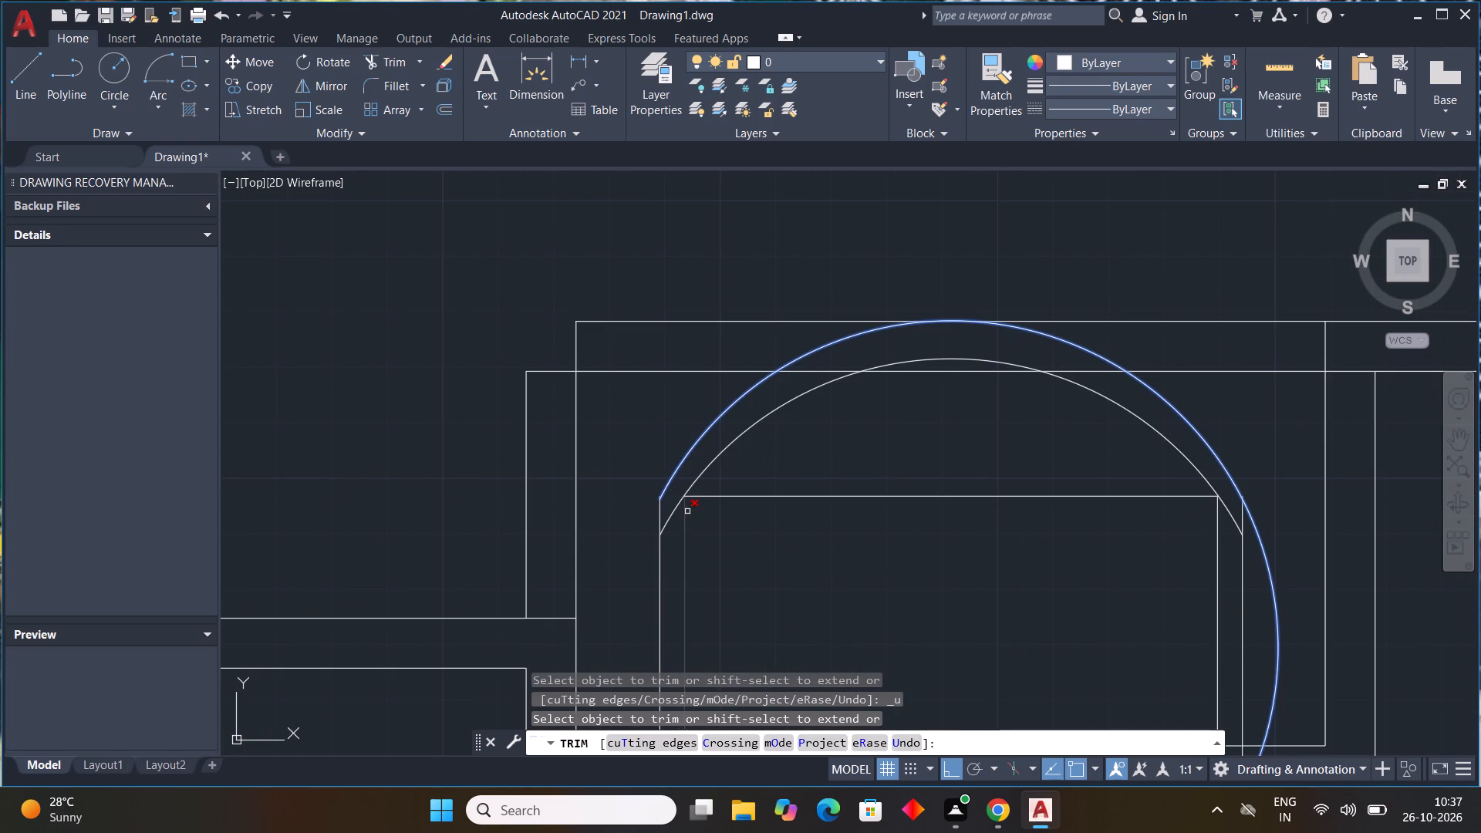
{"action": "middle_click_drag", "start_coordinate": [808, 444], "coordinate": [683, 376]}
{"action": "scroll", "coordinate": [675, 375], "scroll_direction": "up", "scroll_amount": 1}
{"action": "scroll", "coordinate": [508, 443], "scroll_direction": "up", "scroll_amount": 2}
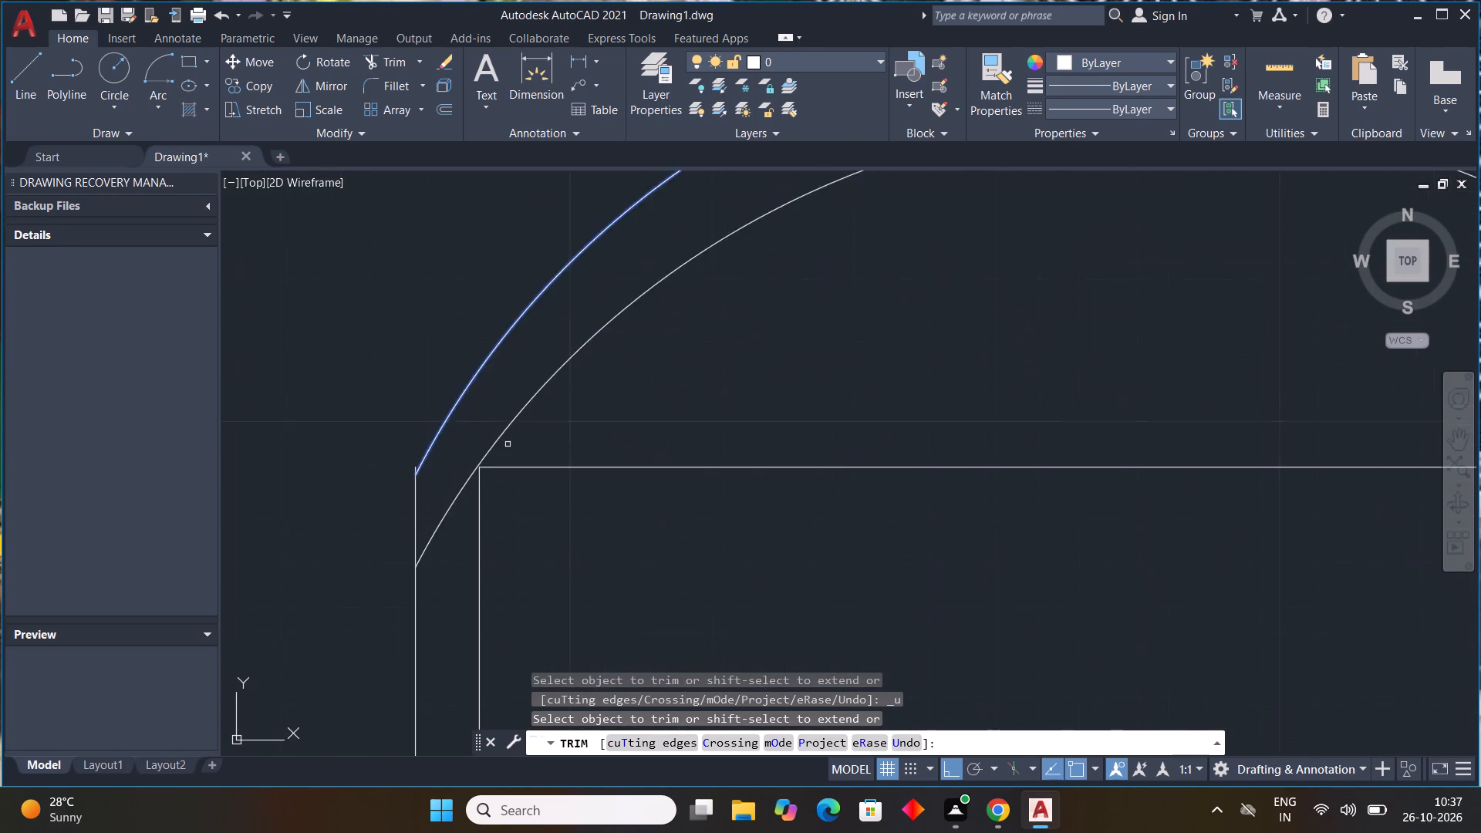
{"action": "middle_click_drag", "start_coordinate": [528, 448], "coordinate": [695, 410]}
{"action": "scroll", "coordinate": [626, 443], "scroll_direction": "up", "scroll_amount": 2}
{"action": "scroll", "coordinate": [712, 457], "scroll_direction": "down", "scroll_amount": 2}
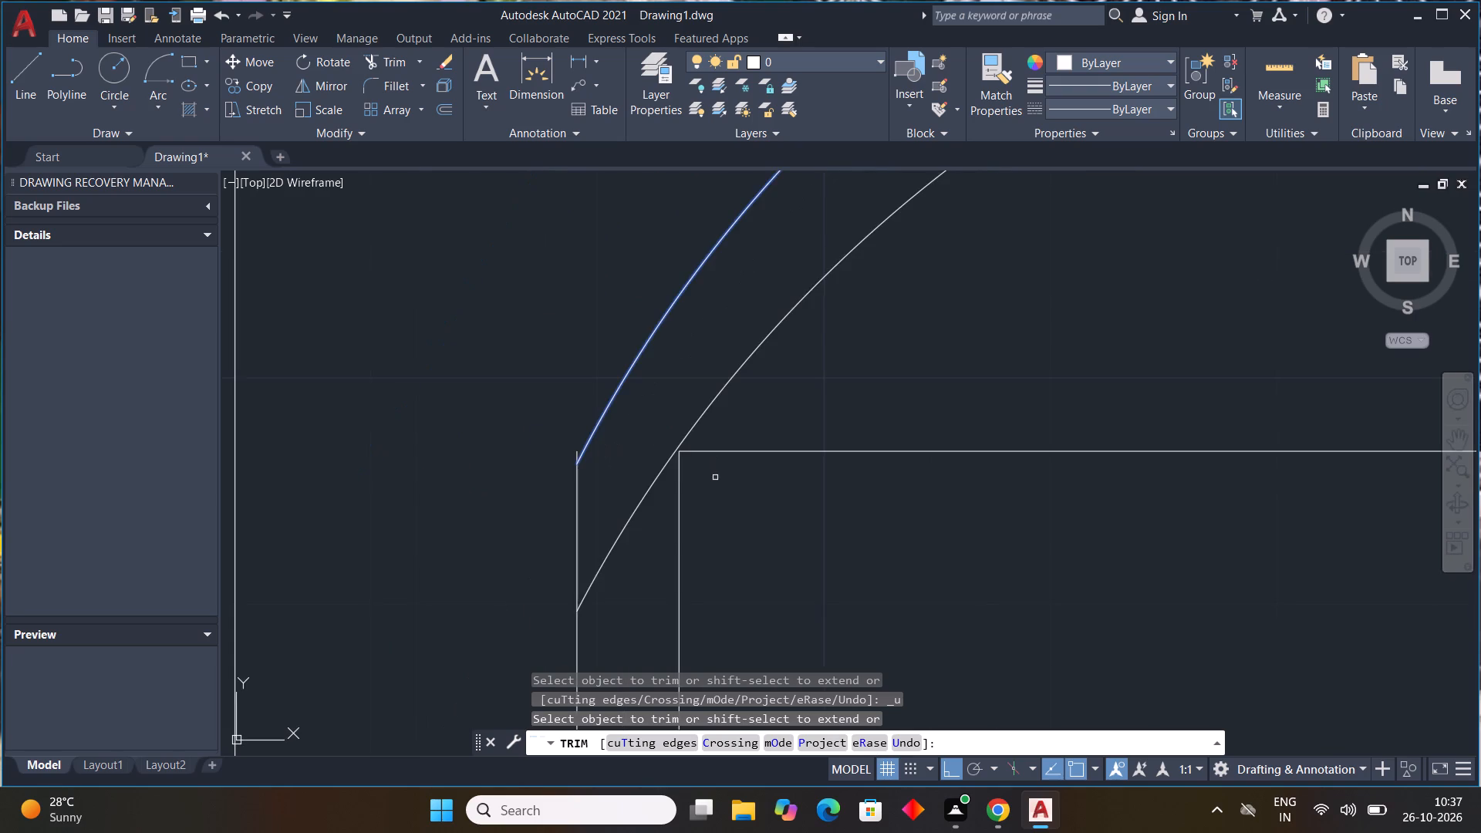
{"action": "scroll", "coordinate": [727, 491], "scroll_direction": "down", "scroll_amount": 1}
{"action": "middle_click_drag", "start_coordinate": [754, 512], "coordinate": [718, 450]}
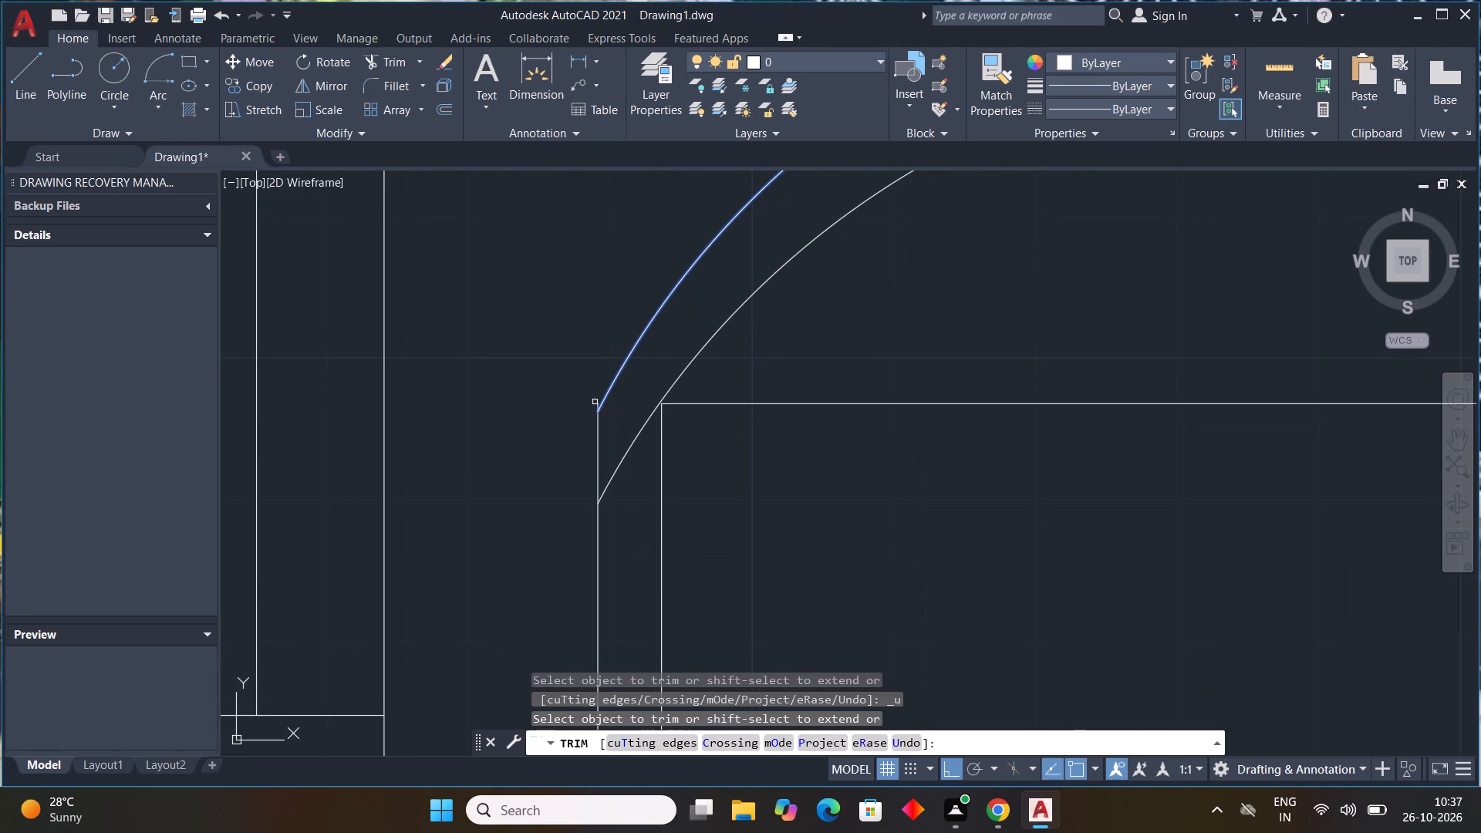
{"action": "scroll", "coordinate": [704, 419], "scroll_direction": "down", "scroll_amount": 1}
{"action": "scroll", "coordinate": [829, 454], "scroll_direction": "down", "scroll_amount": 3}
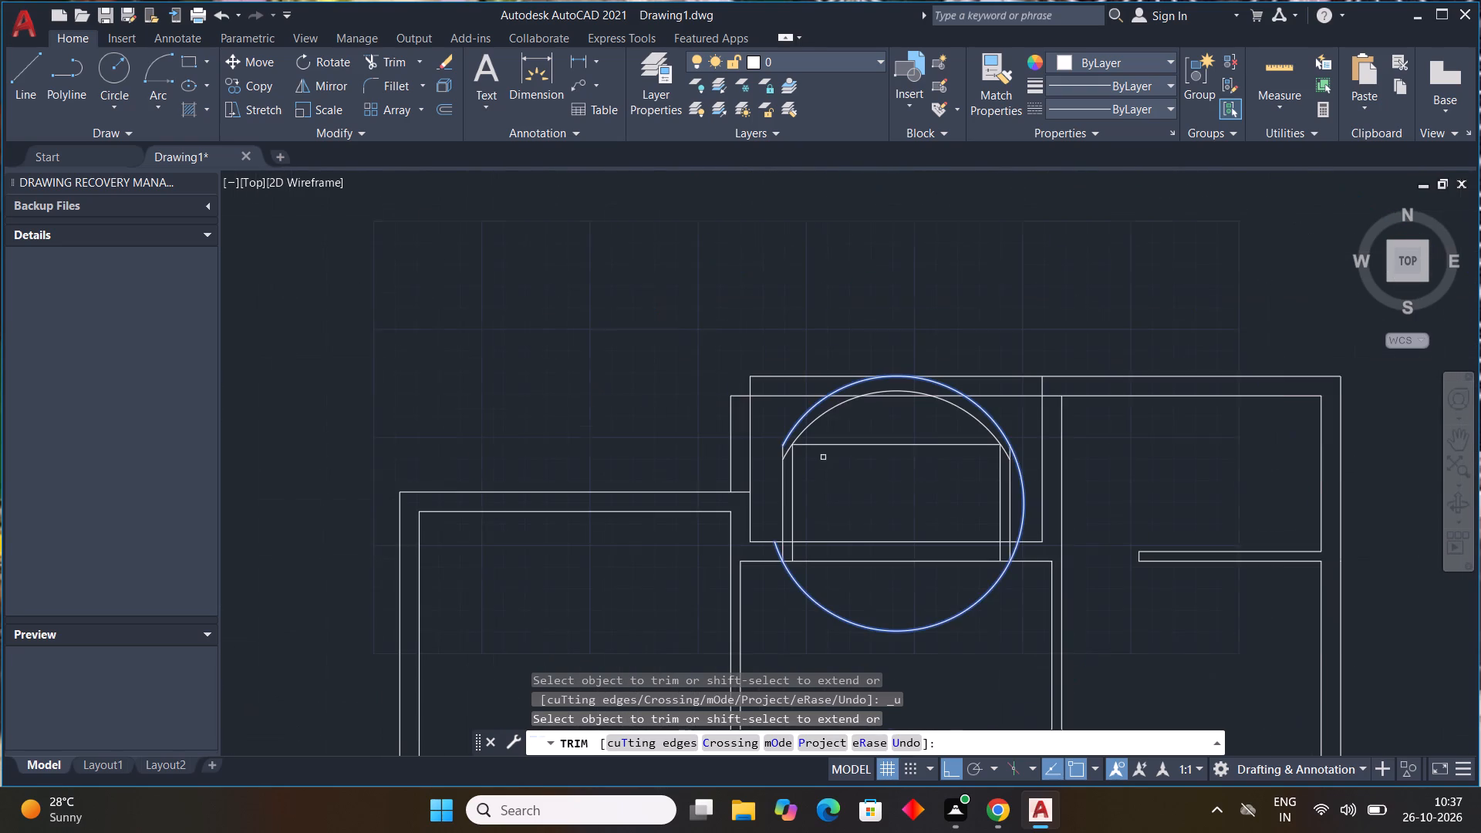
{"action": "middle_click_drag", "start_coordinate": [954, 489], "coordinate": [832, 484]}
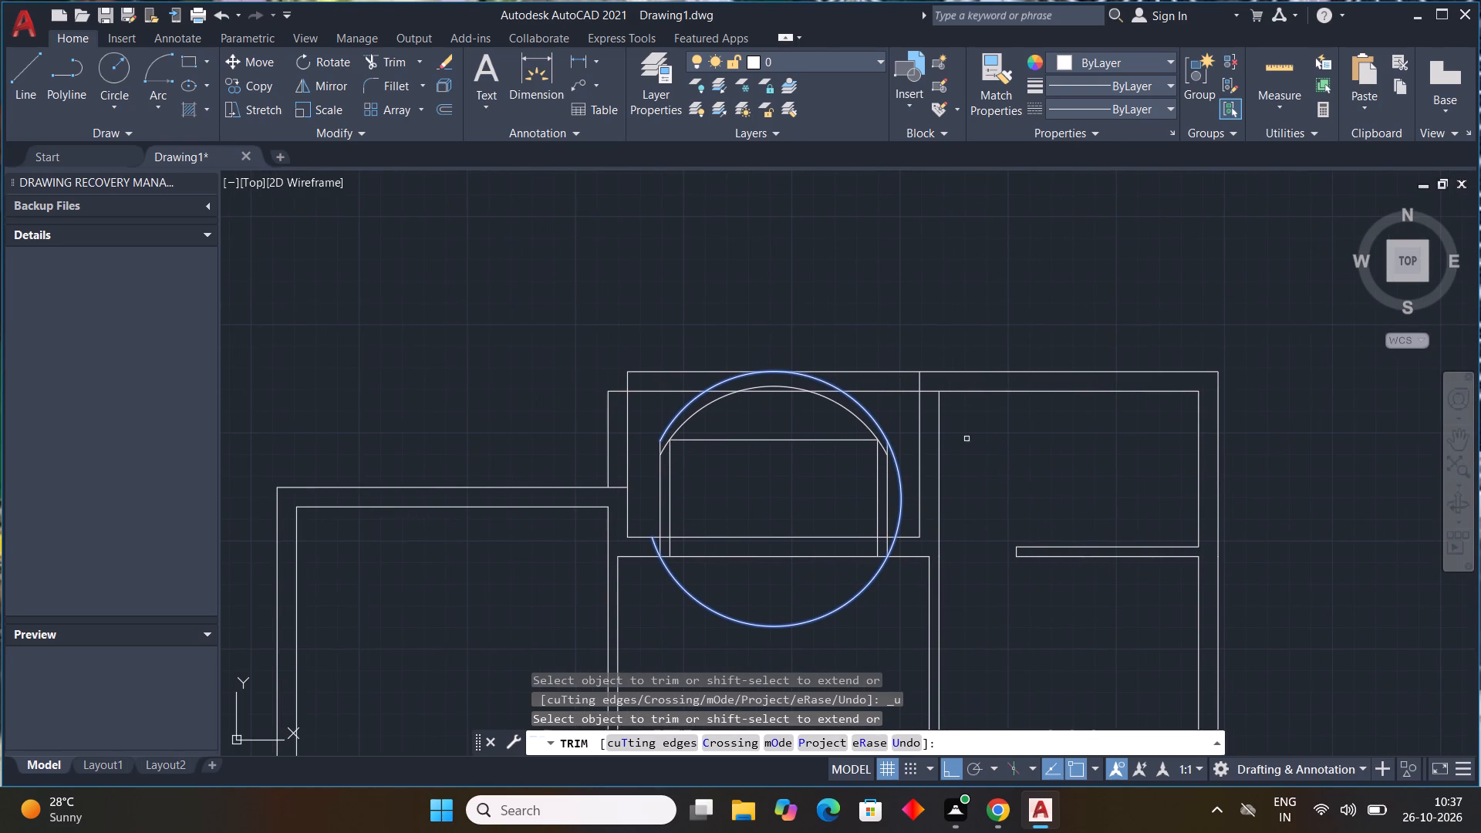
{"action": "scroll", "coordinate": [881, 449], "scroll_direction": "up", "scroll_amount": 5}
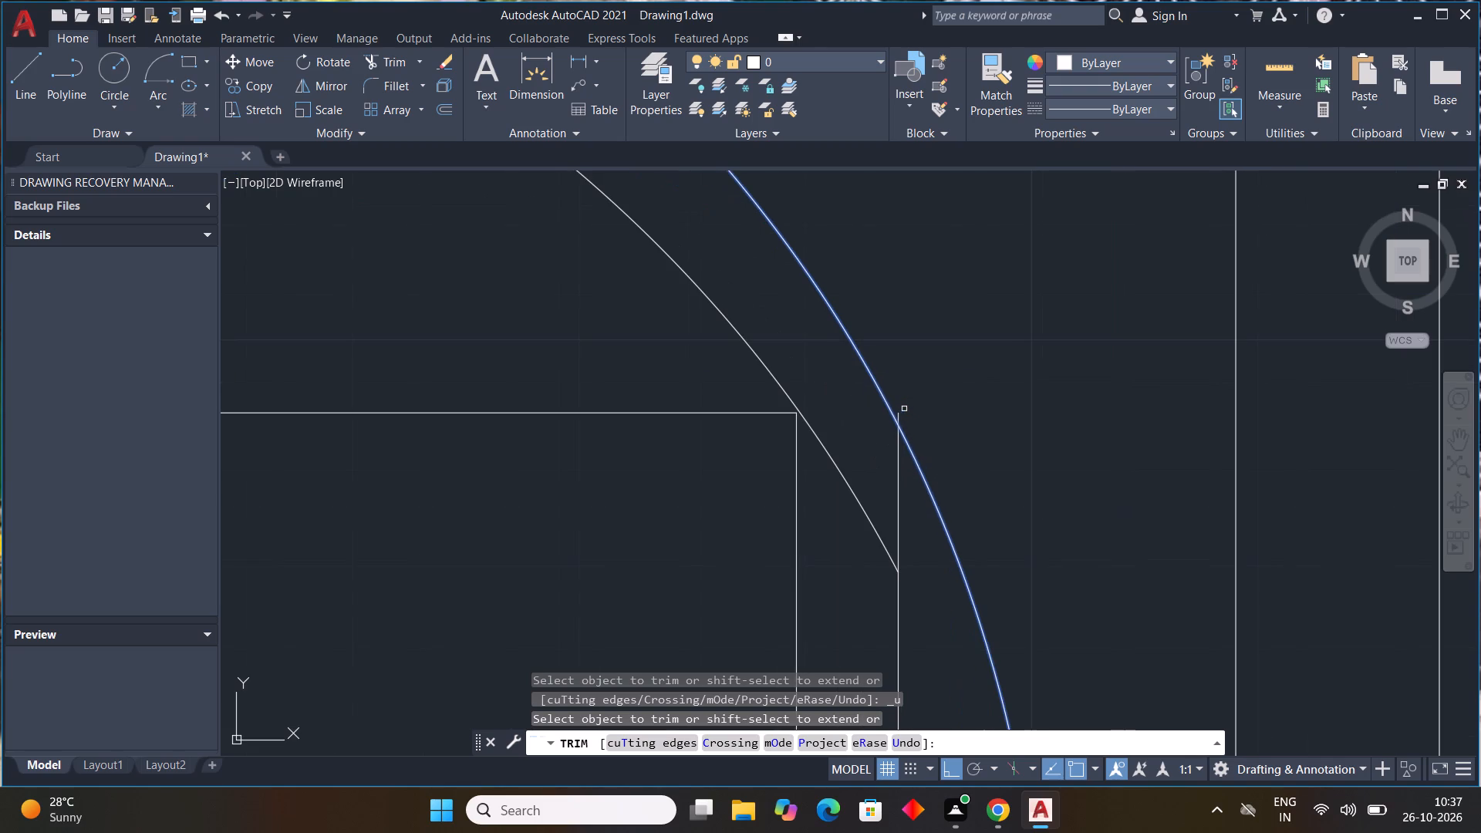
{"action": "left_click", "coordinate": [898, 415]}
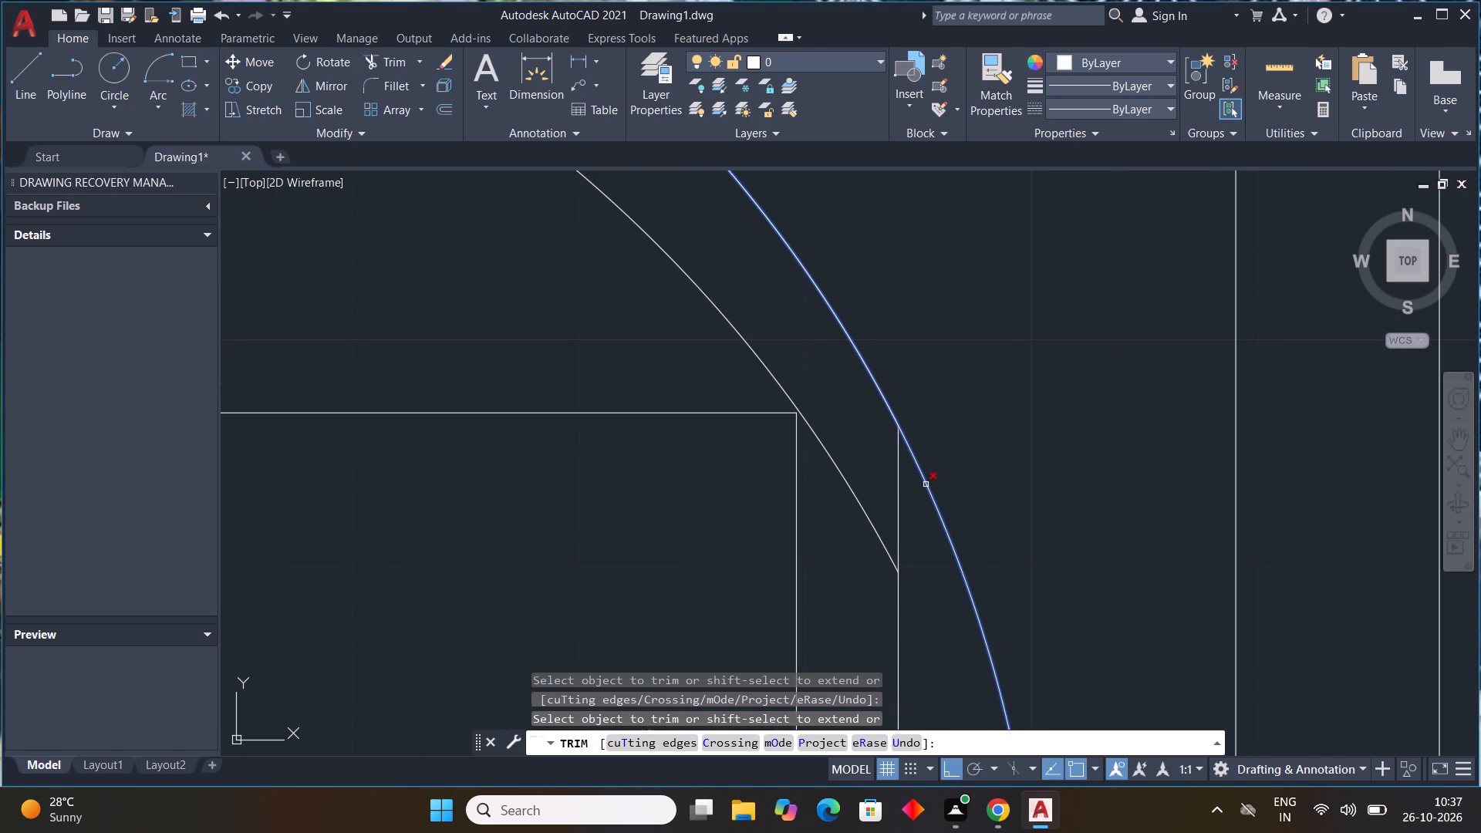
{"action": "left_click", "coordinate": [928, 484]}
{"action": "scroll", "coordinate": [933, 483], "scroll_direction": "down", "scroll_amount": 4}
{"action": "middle_click_drag", "start_coordinate": [970, 508], "coordinate": [969, 504]}
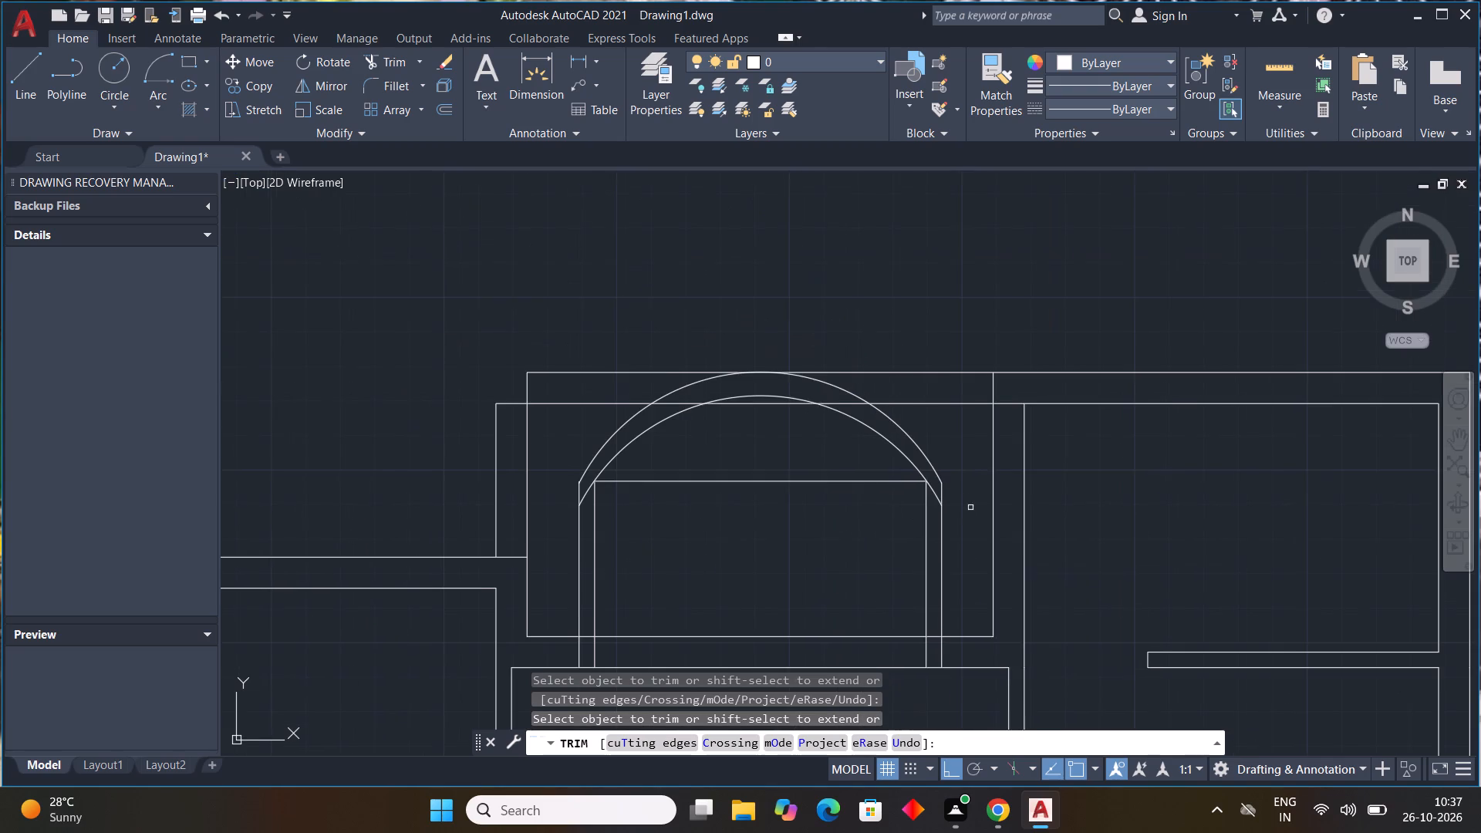
{"action": "middle_click_drag", "start_coordinate": [969, 504], "coordinate": [960, 486]}
{"action": "scroll", "coordinate": [926, 474], "scroll_direction": "up", "scroll_amount": 2}
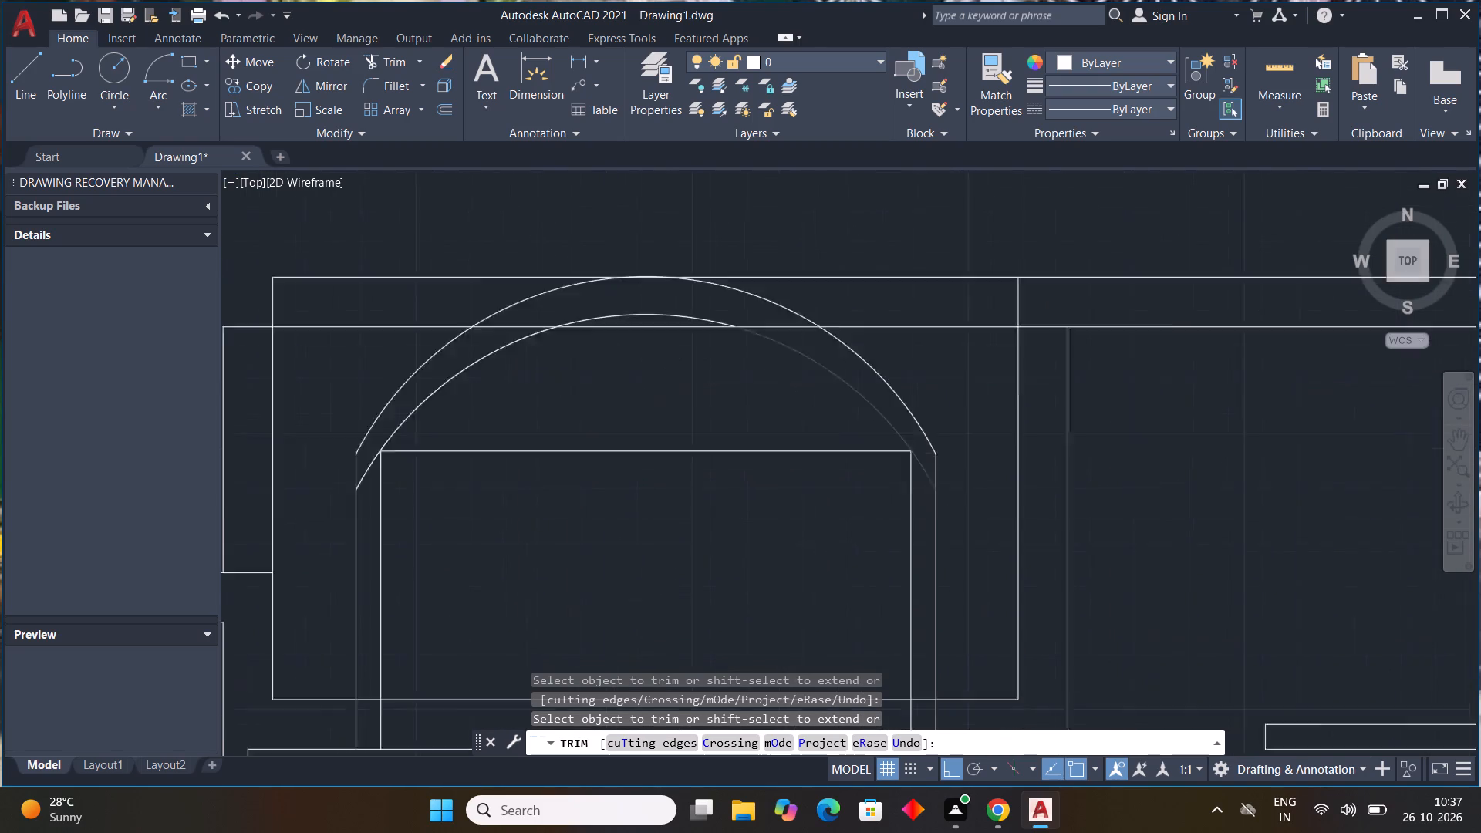
{"action": "scroll", "coordinate": [926, 473], "scroll_direction": "up", "scroll_amount": 2}
{"action": "scroll", "coordinate": [912, 498], "scroll_direction": "down", "scroll_amount": 4}
{"action": "middle_click_drag", "start_coordinate": [967, 530], "coordinate": [933, 464]}
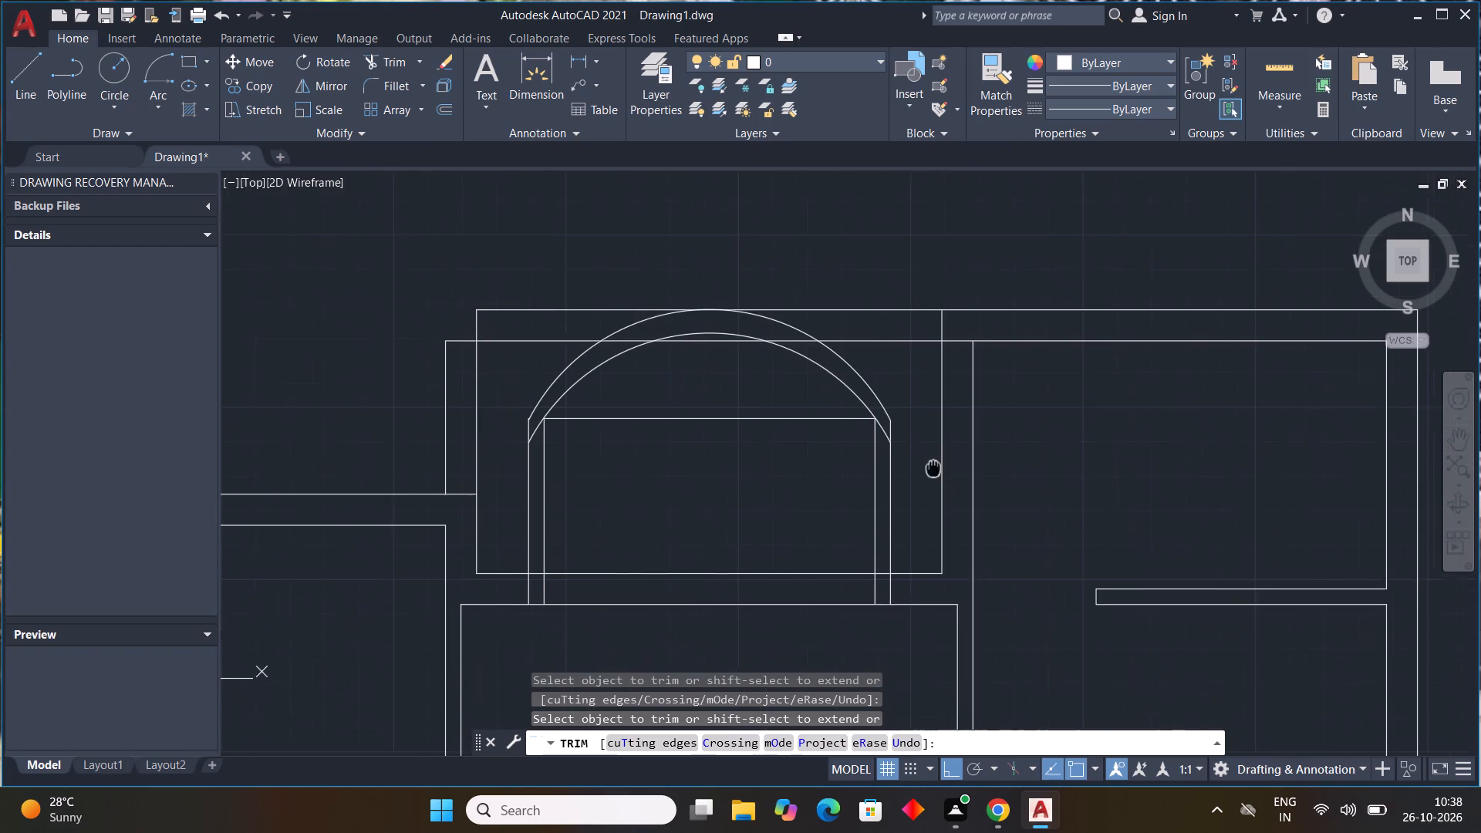
{"action": "middle_click_drag", "start_coordinate": [933, 464], "coordinate": [931, 464]}
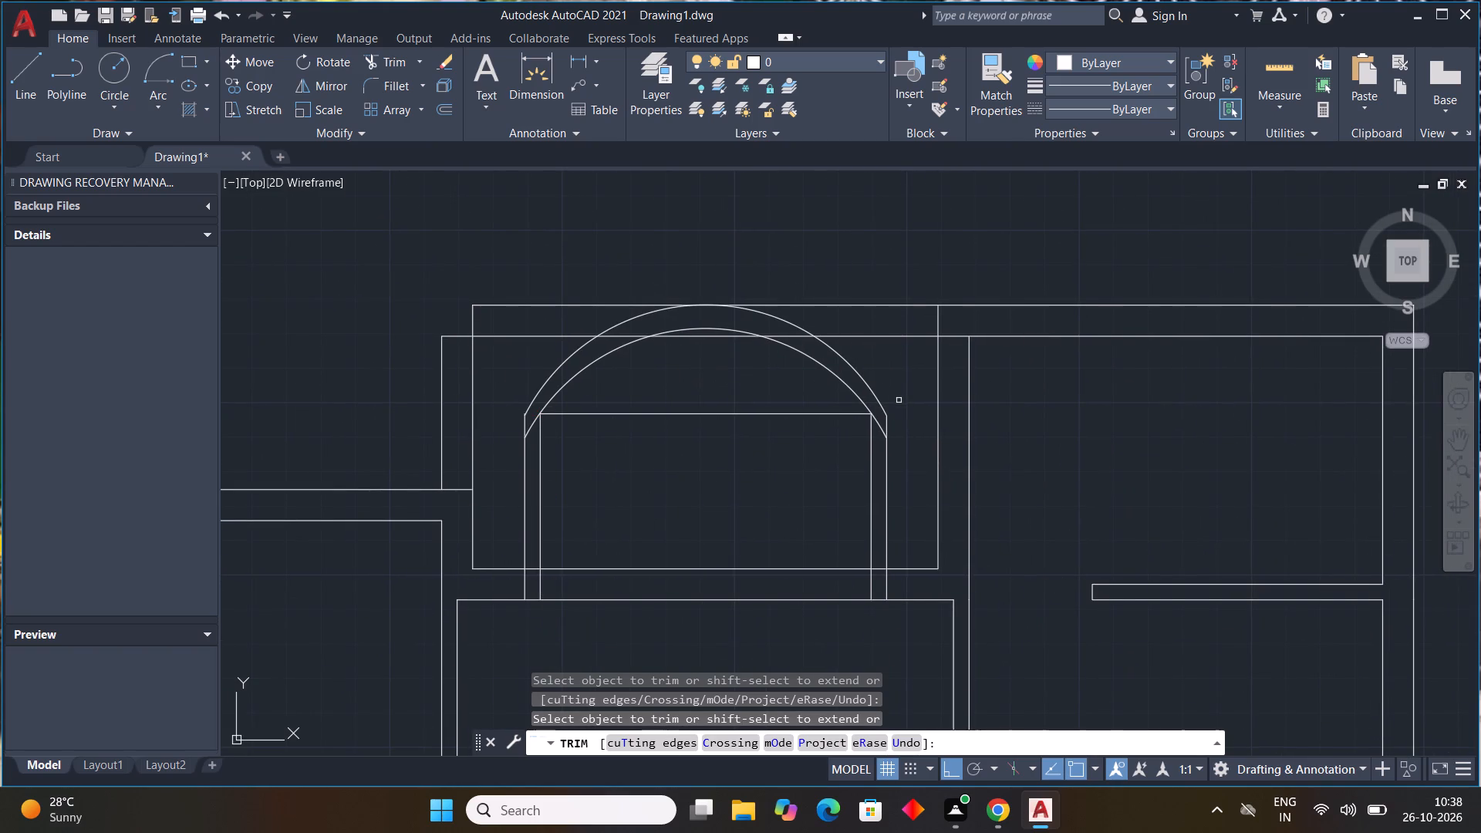
{"action": "key", "text": "Escape"}
{"action": "key", "text": "Escape"}
{"action": "key", "text": "Escape"}
Draw a short horizontal line across the left upright's top, from its inner face to its outer face.
{"action": "scroll", "coordinate": [518, 428], "scroll_direction": "up", "scroll_amount": 3}
{"action": "middle_click_drag", "start_coordinate": [535, 426], "coordinate": [623, 406]}
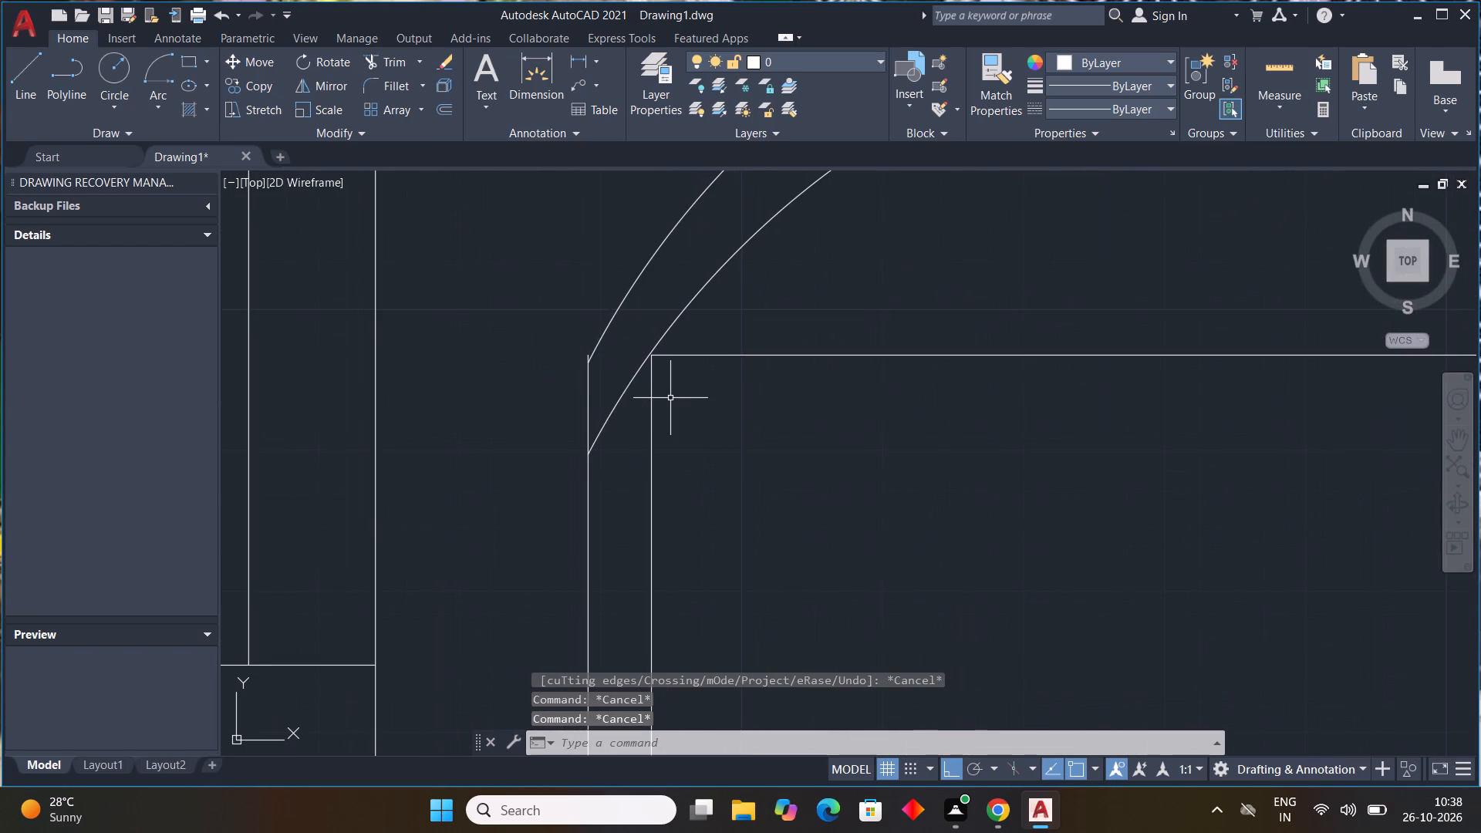
{"action": "type", "text": "l"}
{"action": "key", "text": "space"}
{"action": "left_click", "coordinate": [648, 353]}
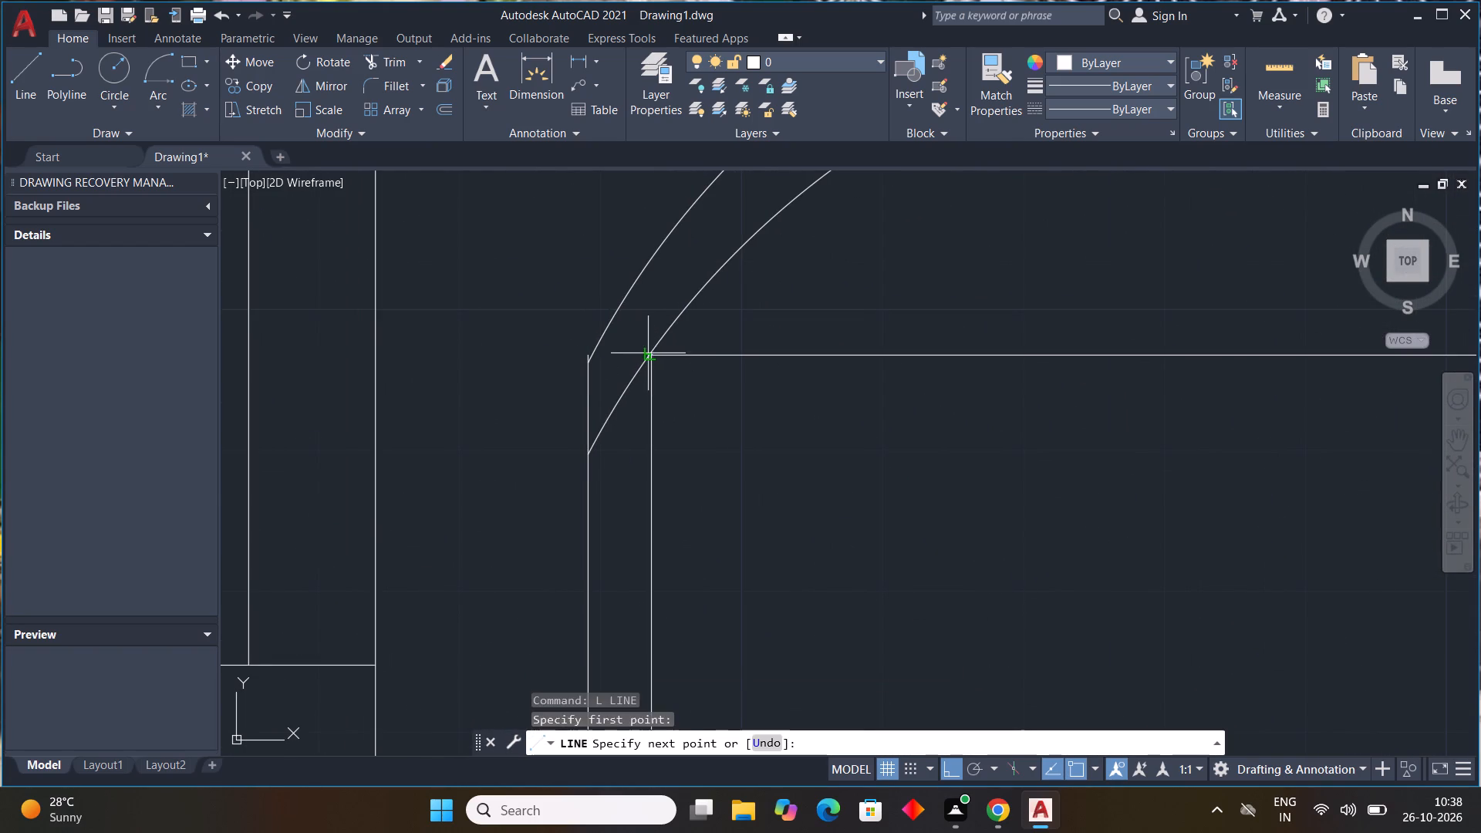
{"action": "left_click", "coordinate": [589, 353]}
{"action": "key", "text": "Escape"}
{"action": "scroll", "coordinate": [732, 372], "scroll_direction": "down", "scroll_amount": 3}
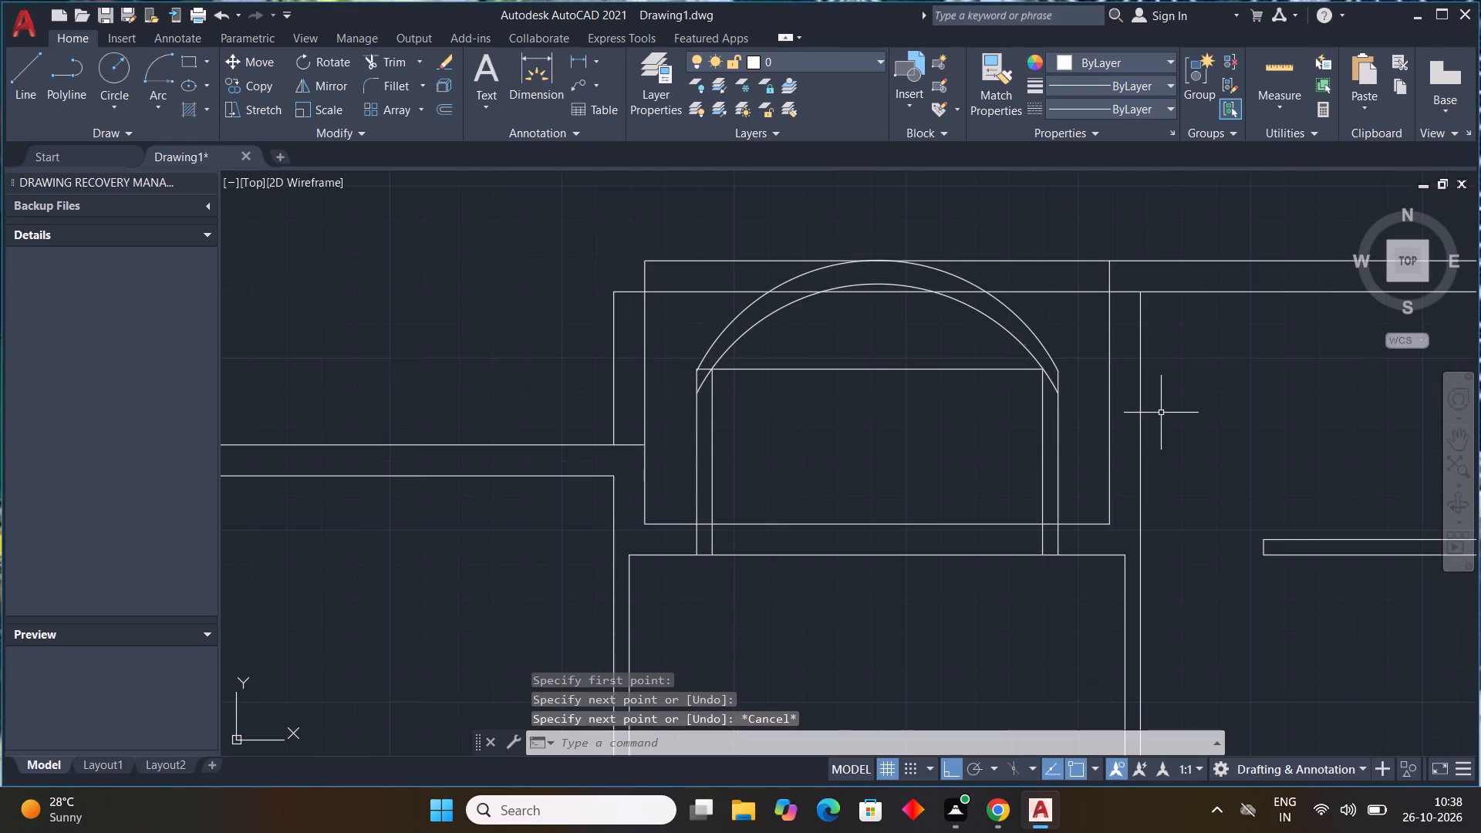
Draw a short line across the right upright's top, from its inner face to the outer arc's end.
{"action": "type", "text": "l"}
{"action": "key", "text": "space"}
{"action": "scroll", "coordinate": [1004, 361], "scroll_direction": "up", "scroll_amount": 3}
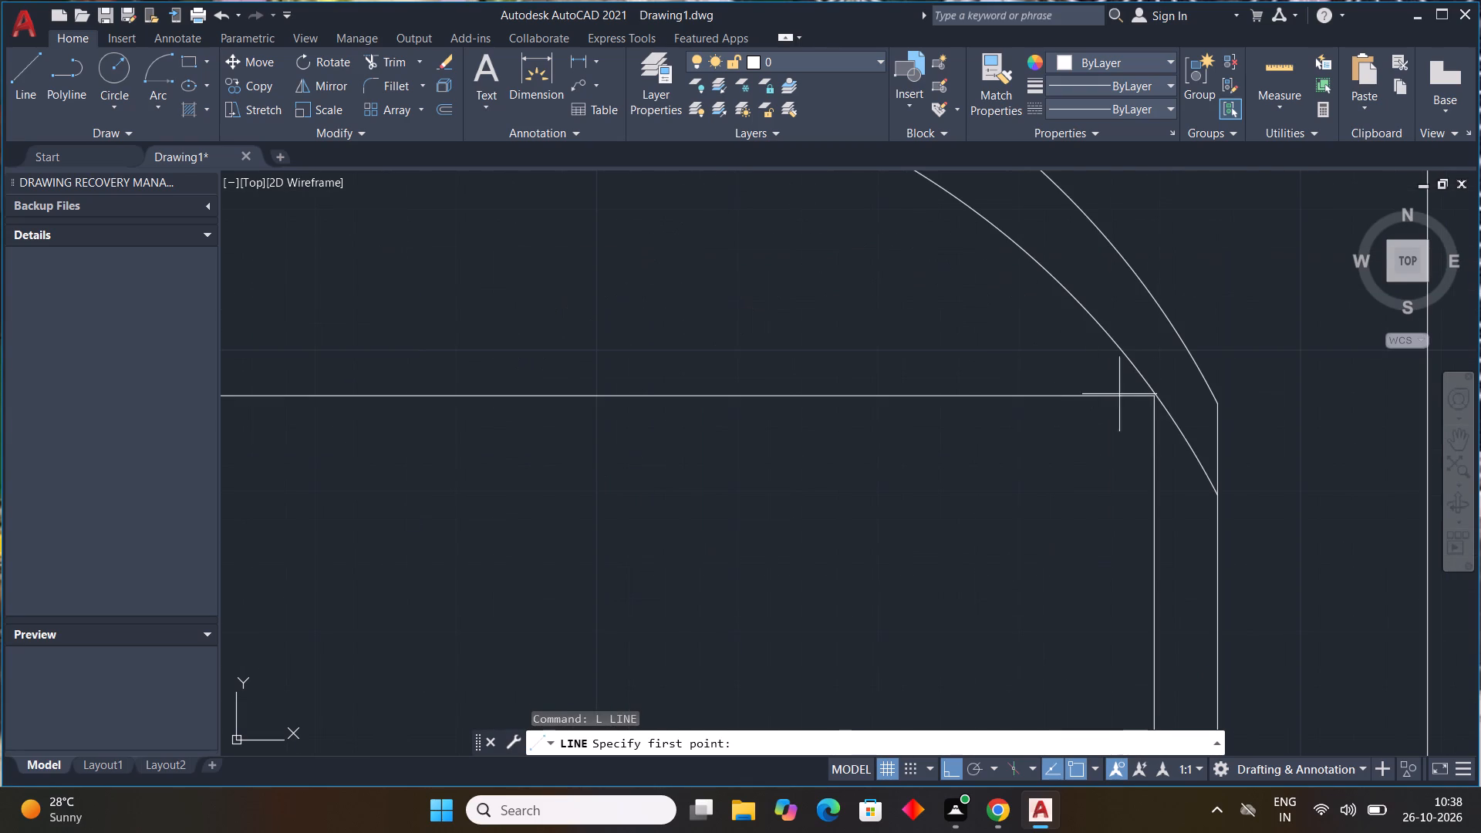
{"action": "left_click_drag", "start_coordinate": [1157, 396], "coordinate": [1179, 395]}
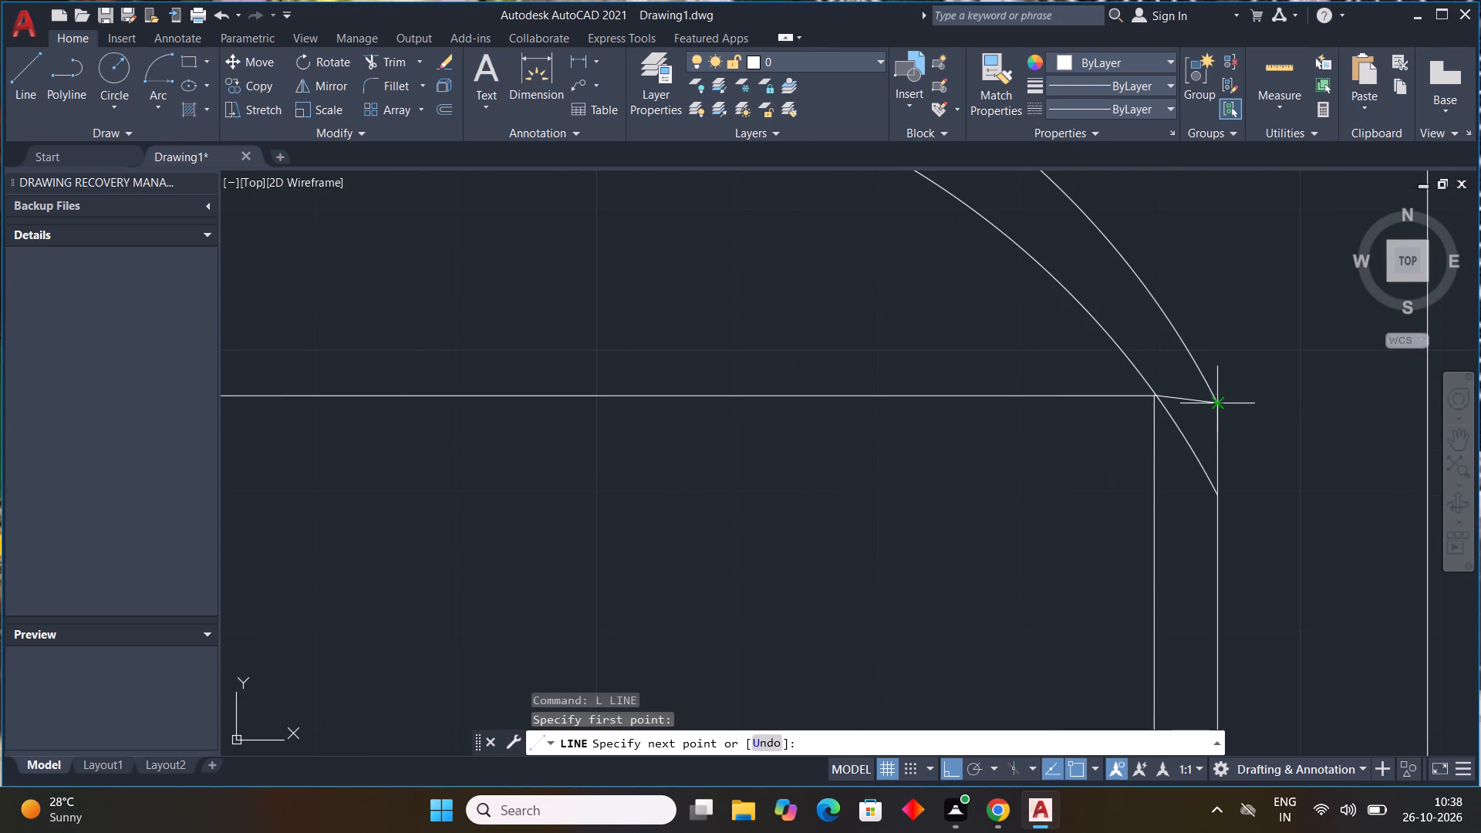
{"action": "left_click", "coordinate": [1218, 401]}
{"action": "key", "text": "Escape"}
{"action": "scroll", "coordinate": [1301, 395], "scroll_direction": "down", "scroll_amount": 3}
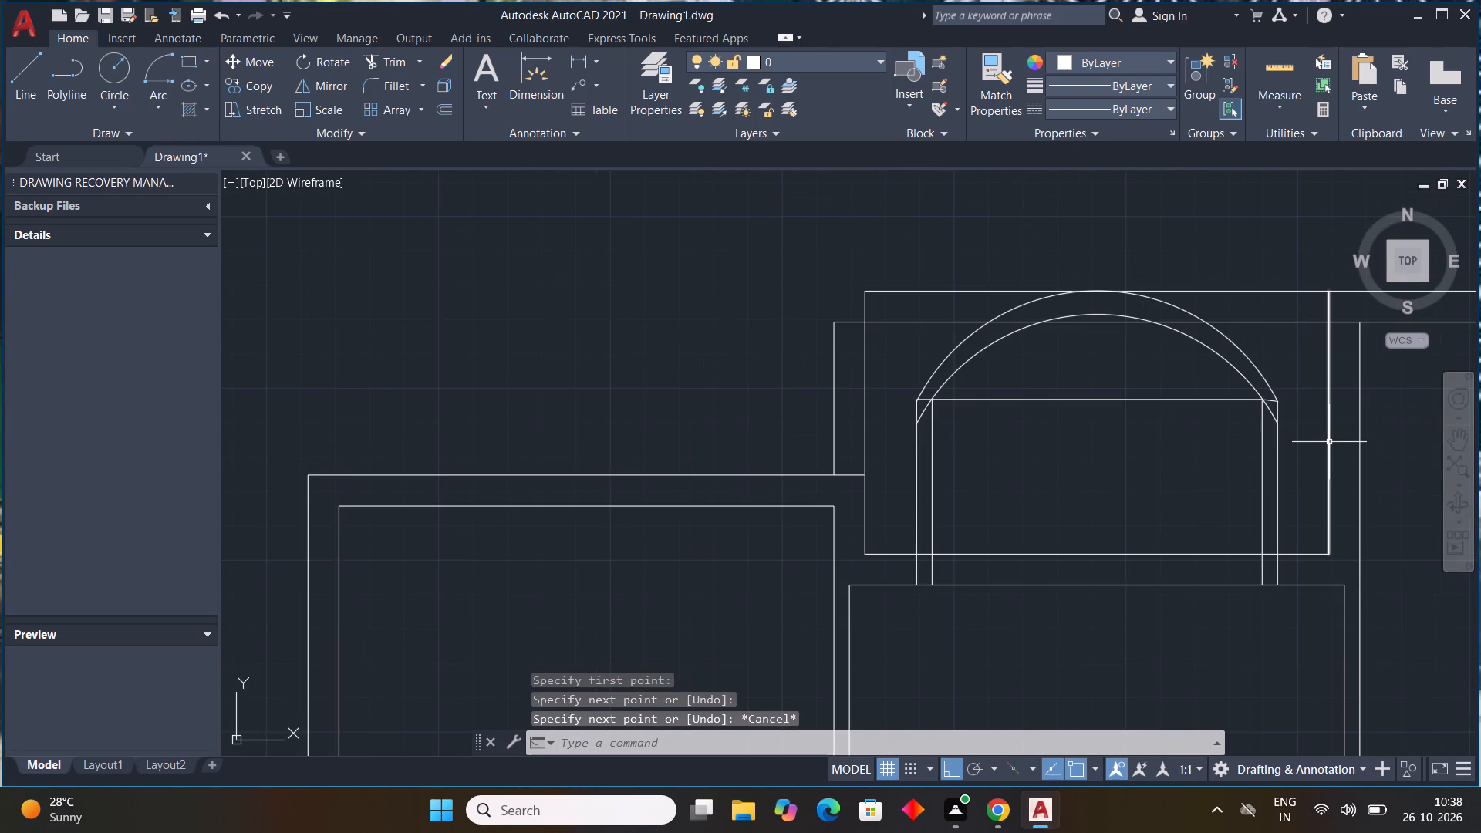
Trim away the inner arc's tails, the horizontal line between the uprights, and the short lines across both upright tops.
{"action": "key", "text": "t"}
{"action": "key", "text": "r"}
{"action": "key", "text": "space"}
{"action": "left_click", "coordinate": [1271, 413]}
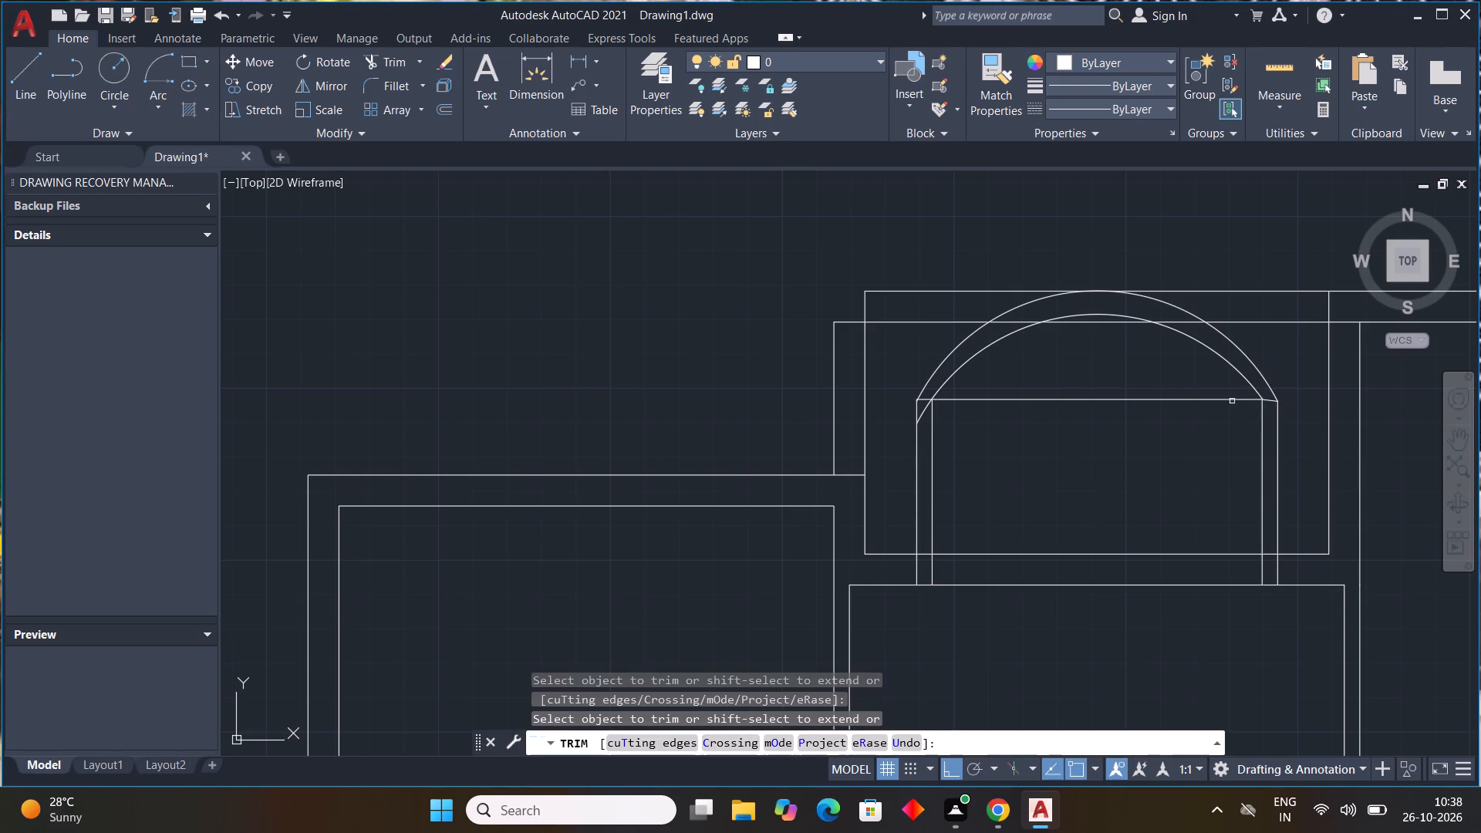
{"action": "left_click_drag", "start_coordinate": [1176, 386], "coordinate": [1066, 446]}
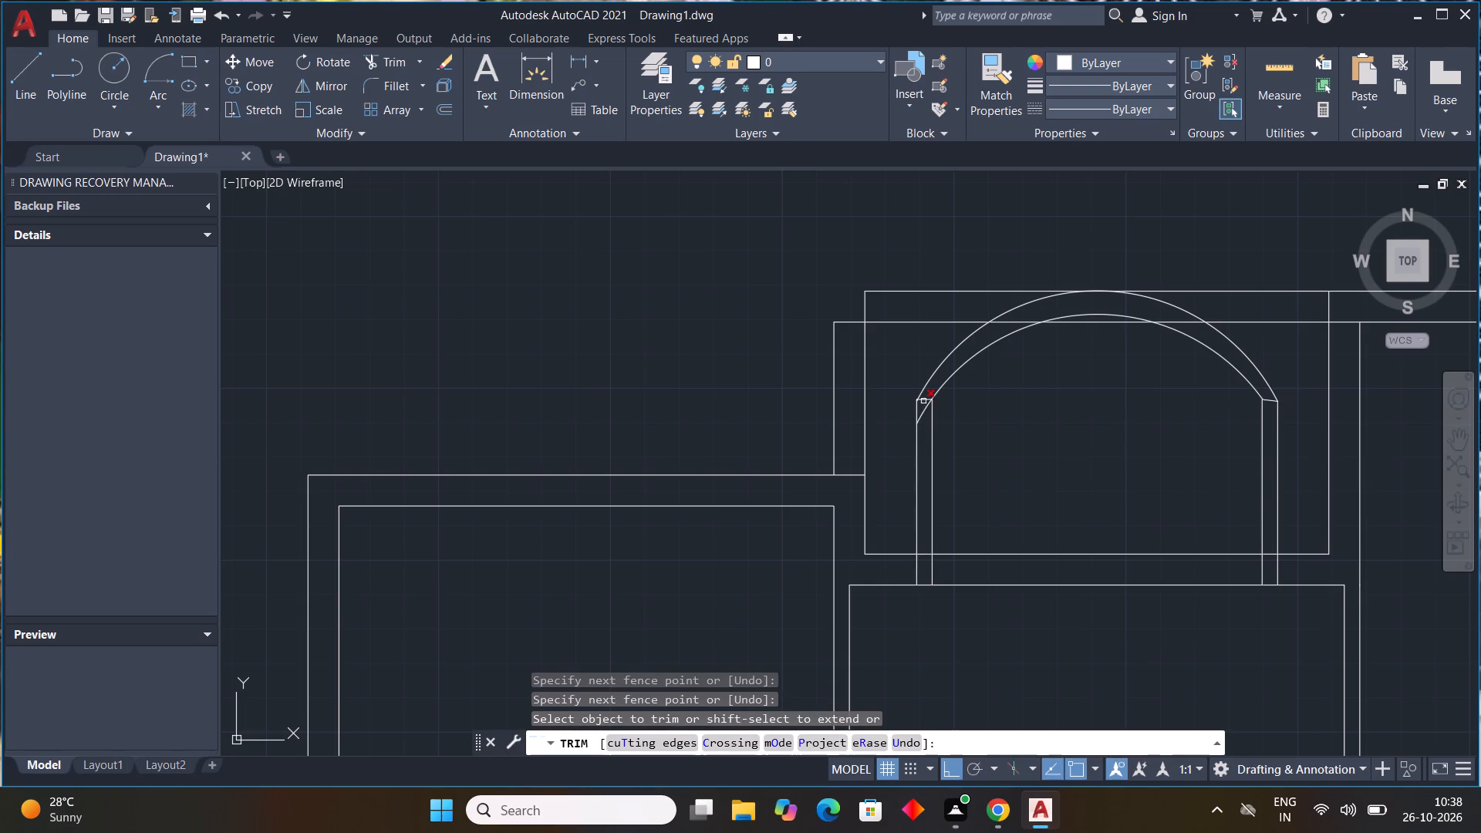
{"action": "left_click", "coordinate": [926, 411]}
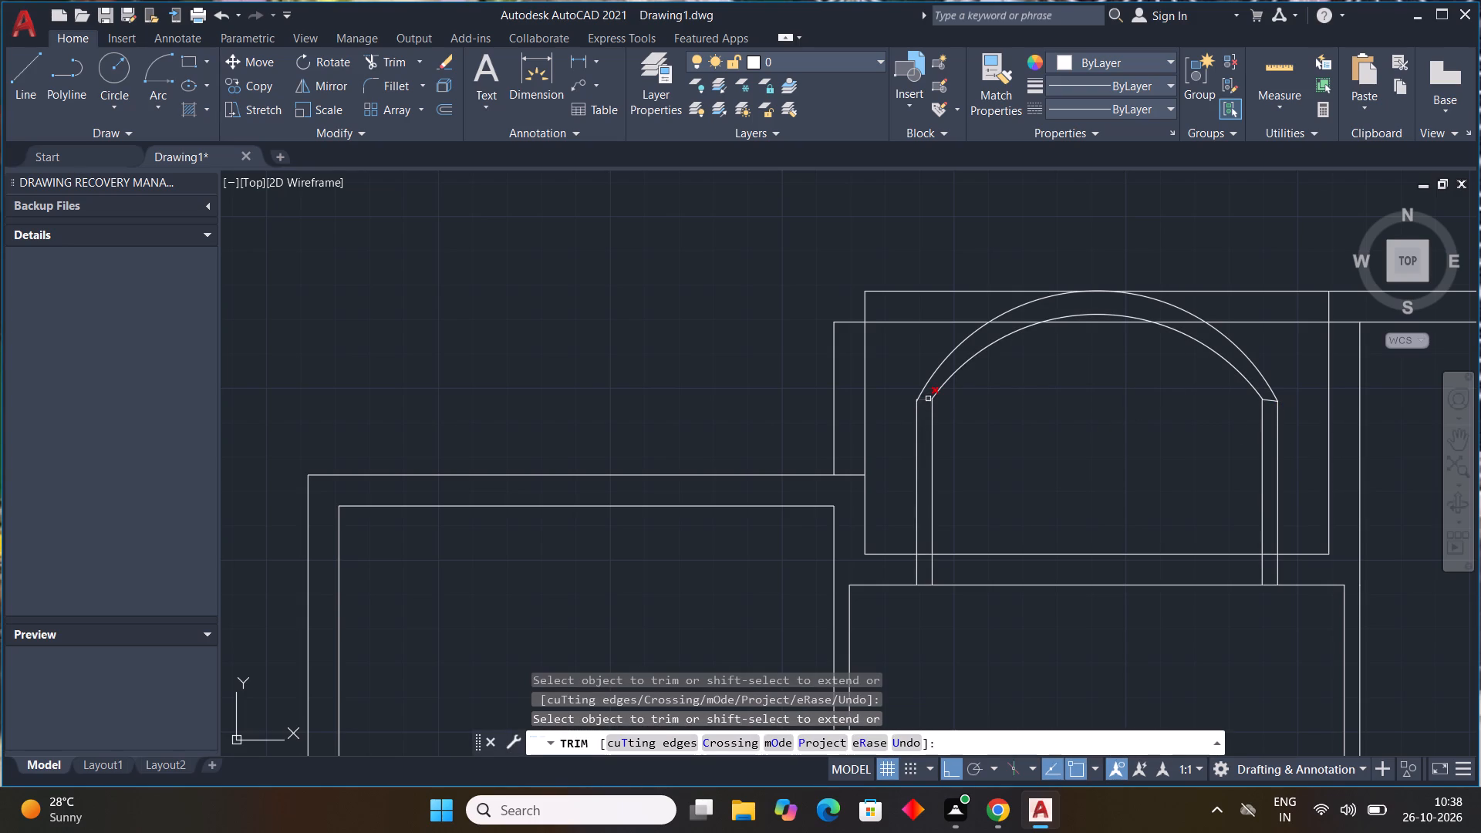
{"action": "left_click", "coordinate": [927, 400]}
{"action": "left_click", "coordinate": [1270, 401]}
Trim the leftover horizontal and vertical stubs outside the outer arc at the left upright's top.
{"action": "scroll", "coordinate": [1300, 440], "scroll_direction": "down", "scroll_amount": 3}
{"action": "middle_click_drag", "start_coordinate": [1339, 457], "coordinate": [1170, 518]}
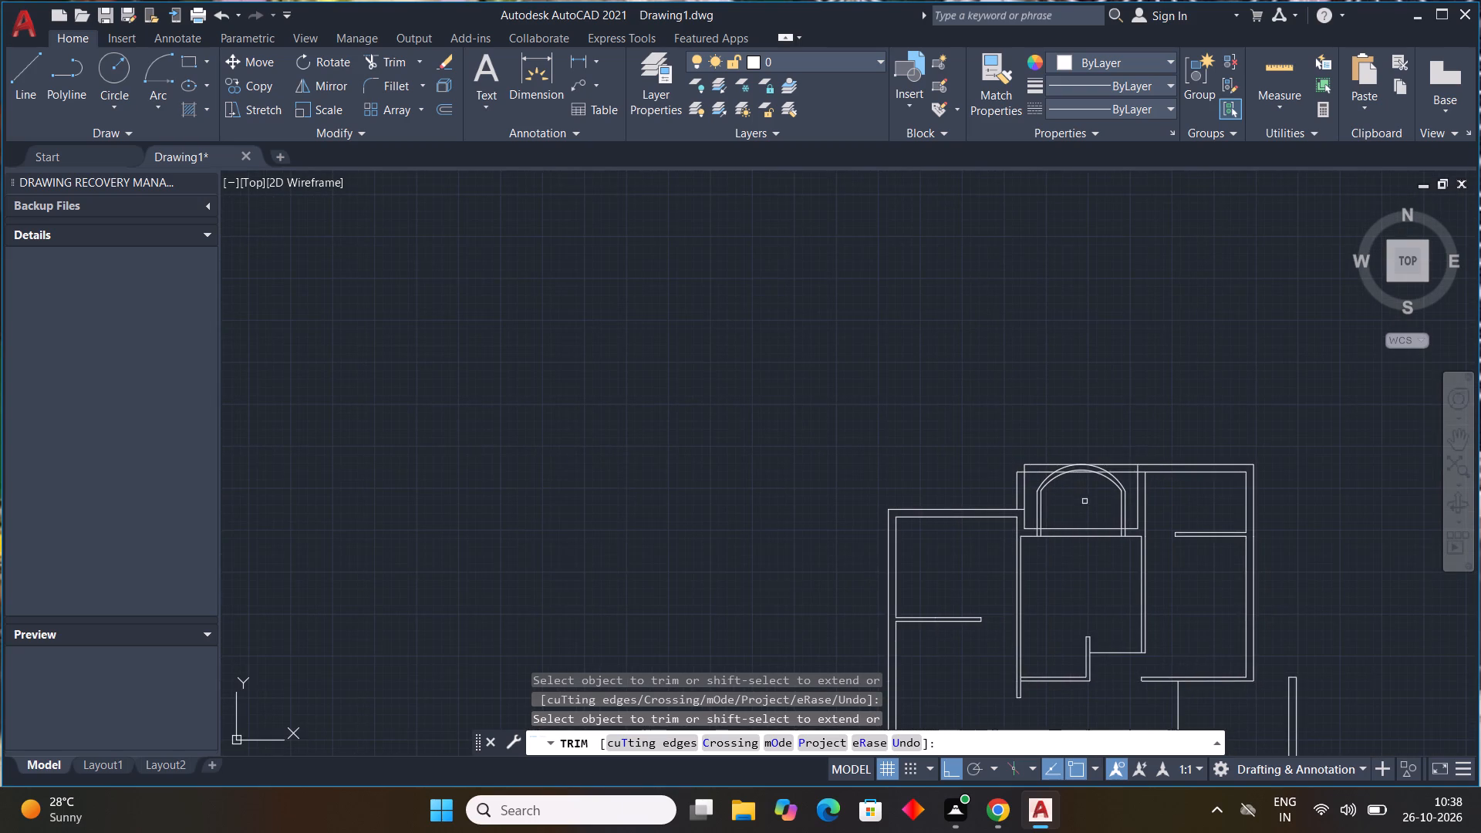
{"action": "scroll", "coordinate": [993, 487], "scroll_direction": "up", "scroll_amount": 4}
{"action": "middle_click_drag", "start_coordinate": [1223, 510], "coordinate": [909, 503]}
{"action": "scroll", "coordinate": [1002, 522], "scroll_direction": "up", "scroll_amount": 5}
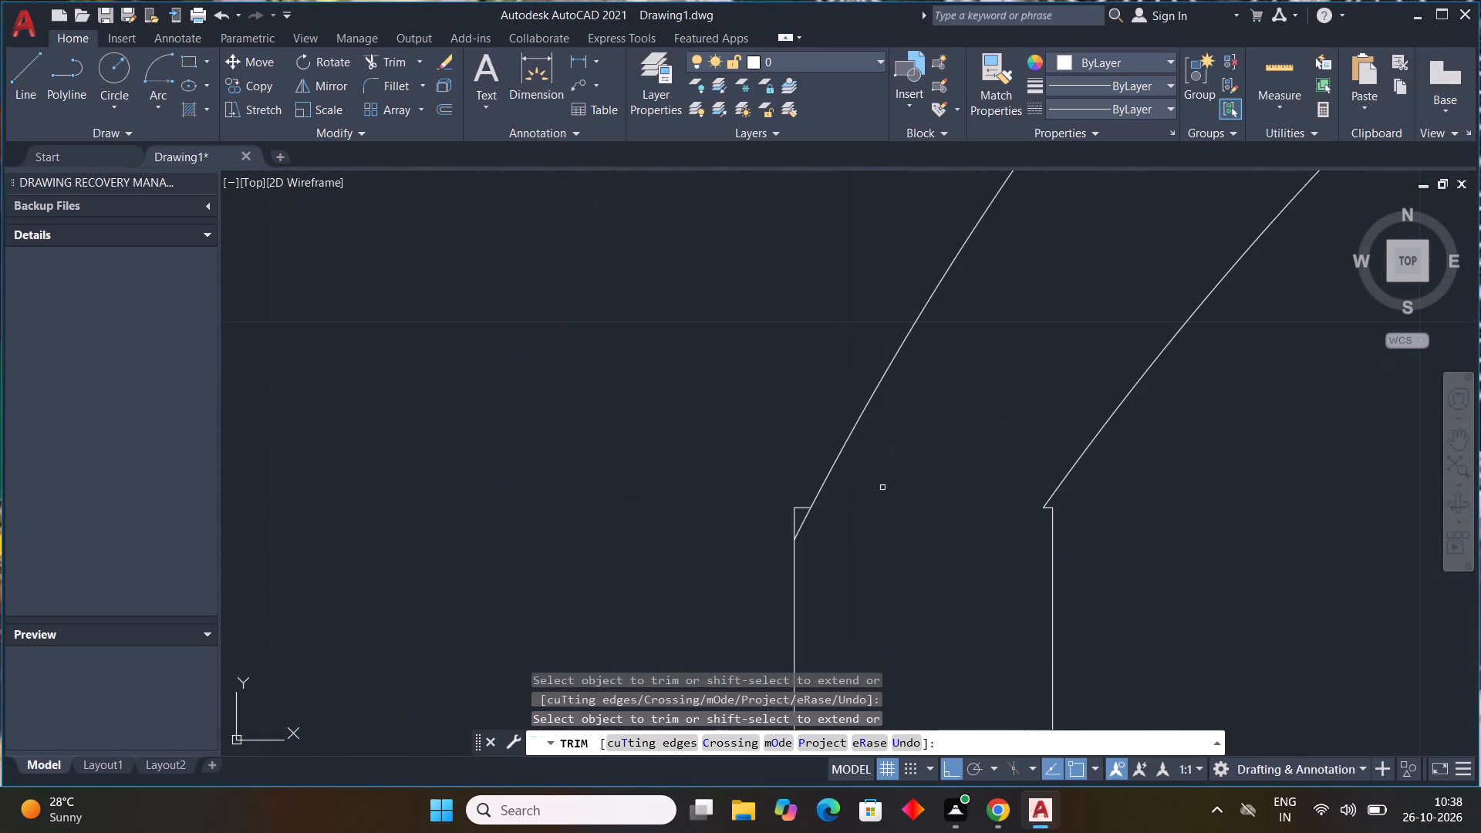
{"action": "left_click_drag", "start_coordinate": [805, 502], "coordinate": [778, 524]}
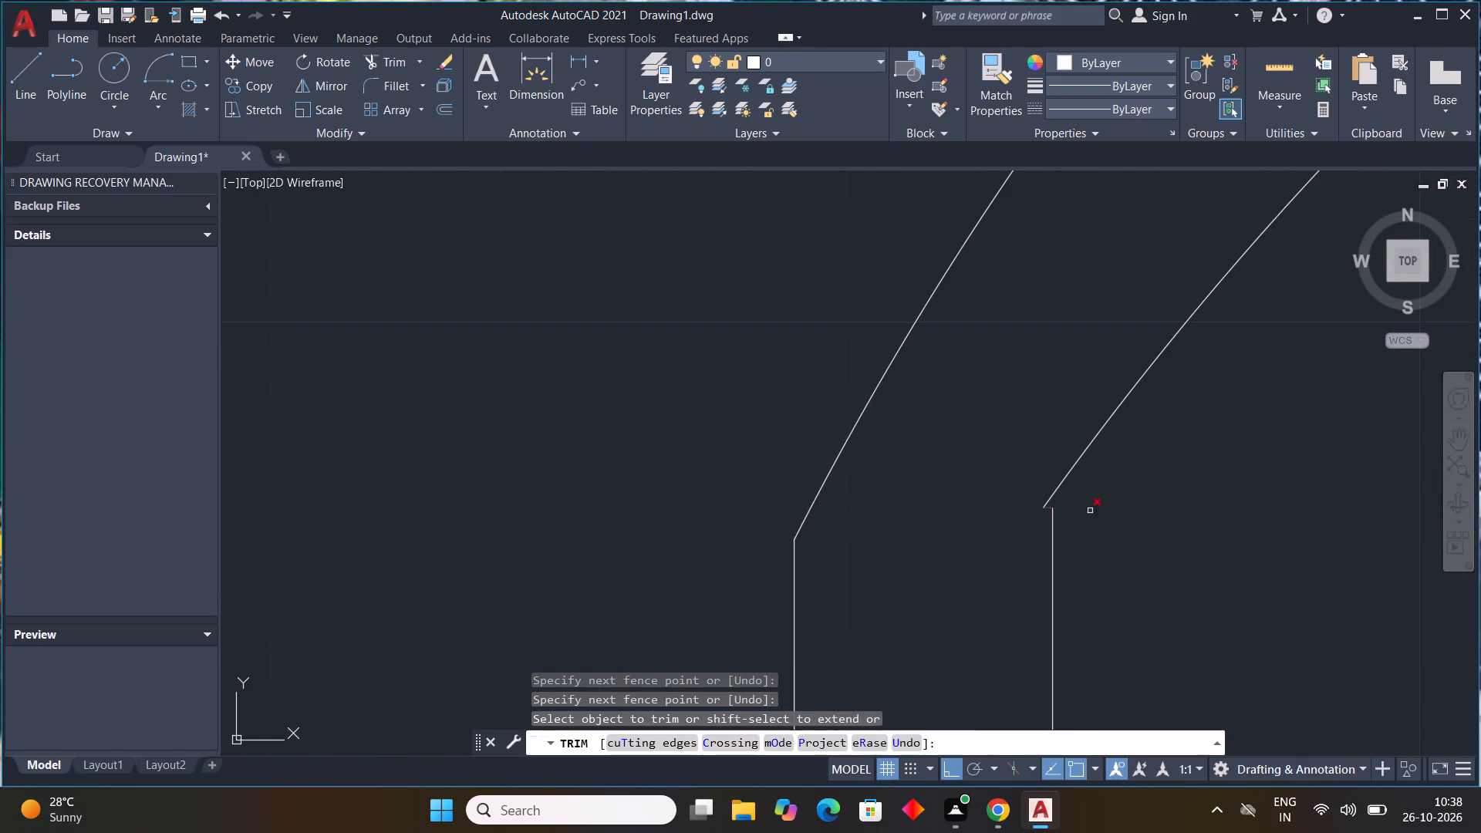
Examine the junction of the two arcs with the right upright and the finished curved wall.
{"action": "scroll", "coordinate": [1099, 504], "scroll_direction": "down", "scroll_amount": 8}
{"action": "middle_click_drag", "start_coordinate": [1253, 545], "coordinate": [1058, 494]}
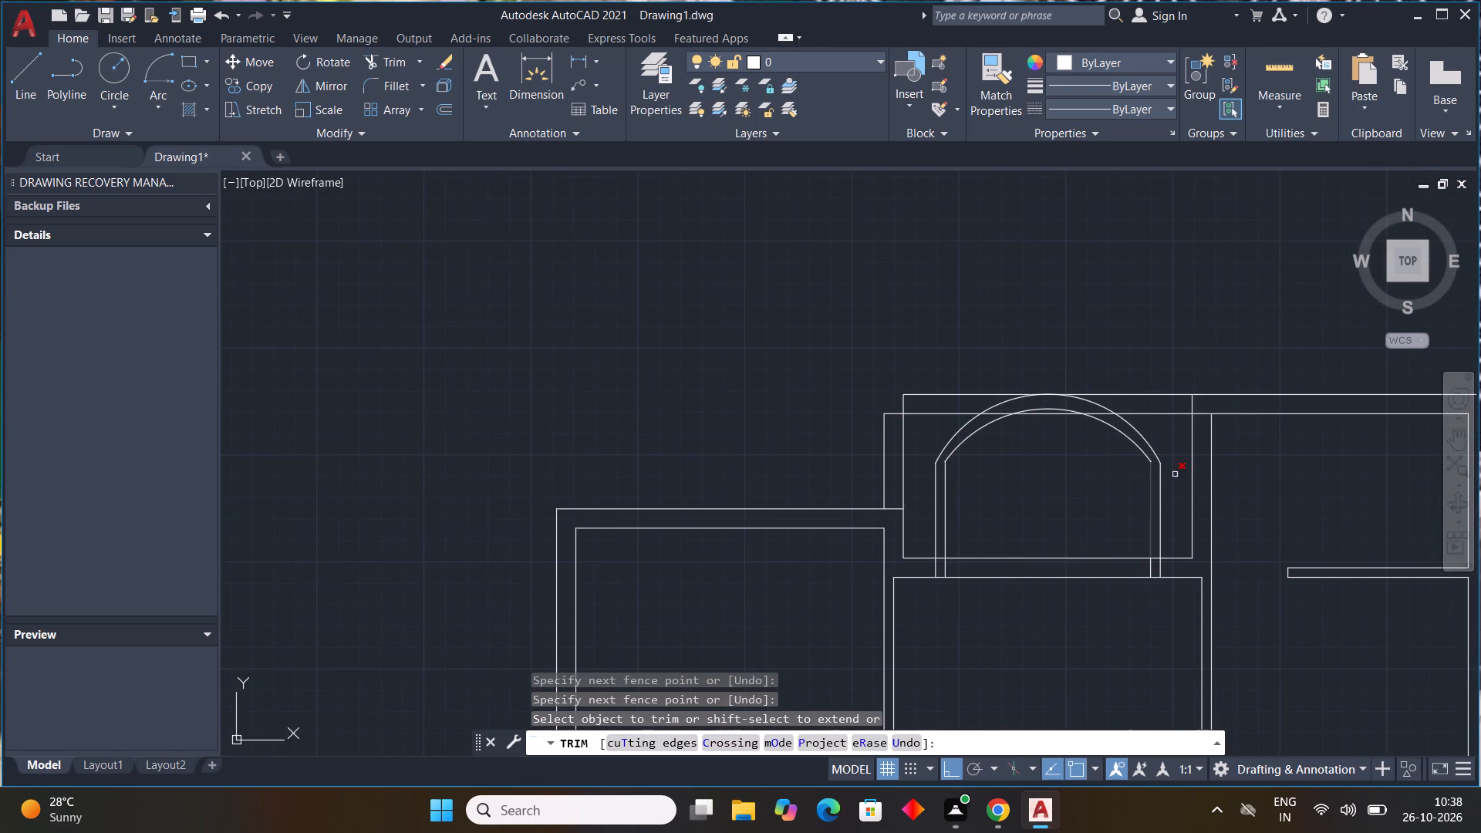
{"action": "scroll", "coordinate": [1162, 458], "scroll_direction": "up", "scroll_amount": 4}
{"action": "scroll", "coordinate": [1092, 477], "scroll_direction": "up", "scroll_amount": 1}
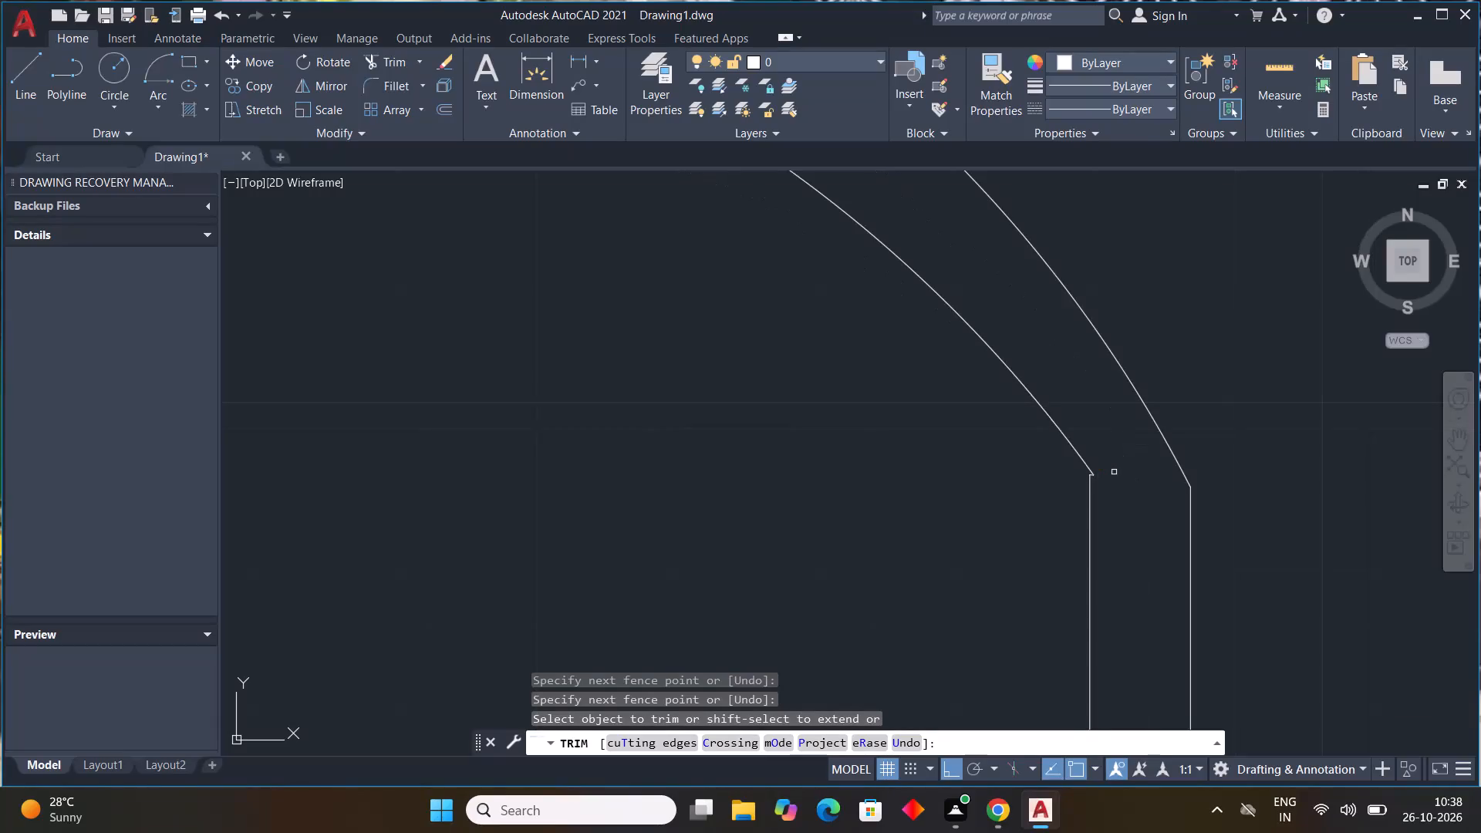
{"action": "scroll", "coordinate": [1115, 471], "scroll_direction": "up", "scroll_amount": 1}
{"action": "scroll", "coordinate": [1165, 477], "scroll_direction": "down", "scroll_amount": 6}
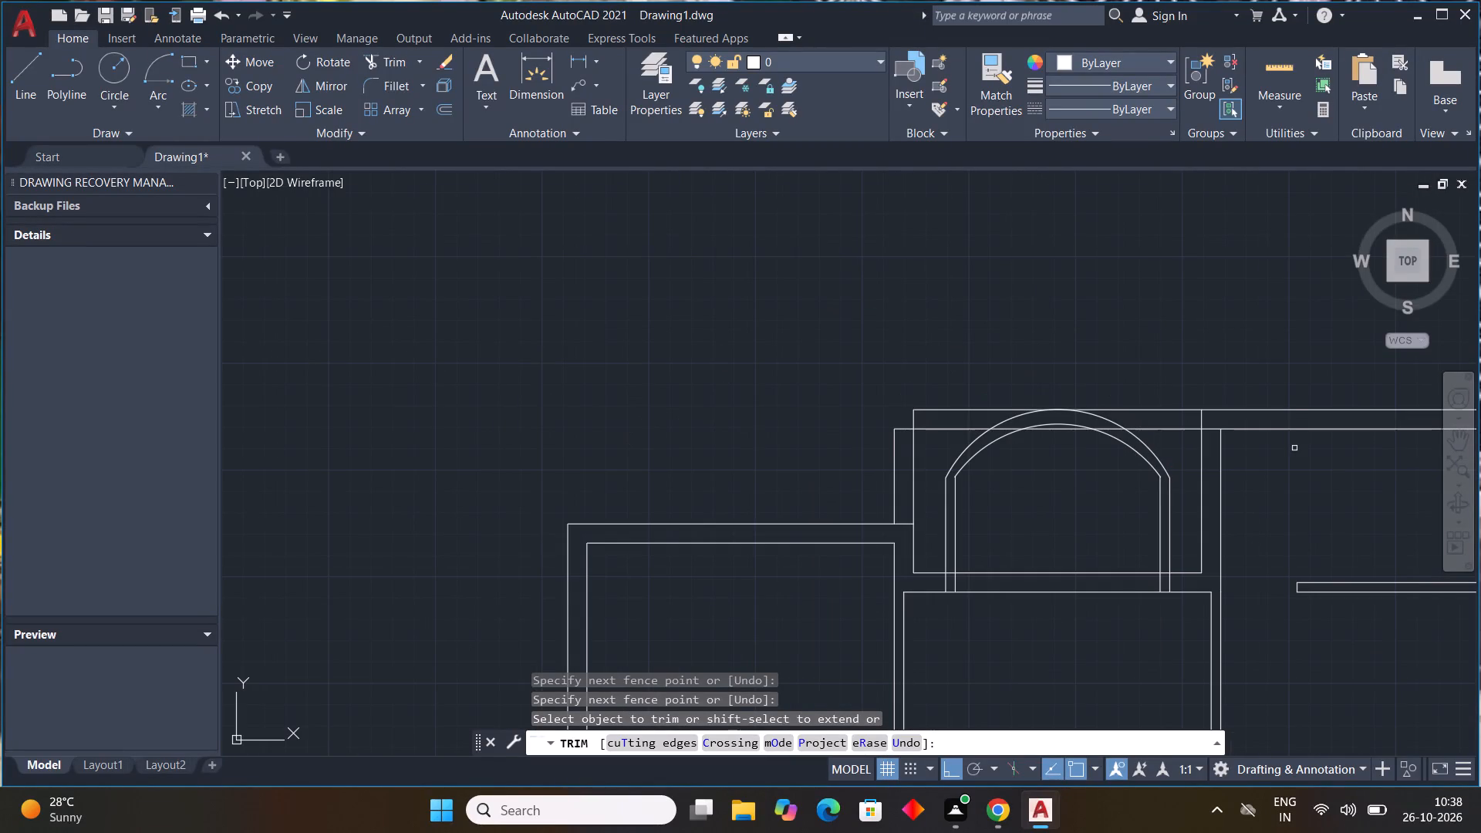
{"action": "key", "text": "Escape"}
{"action": "key", "text": "Escape"}
{"action": "key", "text": "Escape"}
{"action": "key", "text": "Escape"}
{"action": "key", "text": "Escape"}
{"action": "key", "text": "Escape"}
{"action": "key", "text": "Escape"}
{"action": "key", "text": "Escape"}
{"action": "key", "text": "Escape"}
{"action": "key", "text": "Escape"}
{"action": "key", "text": "Escape"}
{"action": "scroll", "coordinate": [1125, 545], "scroll_direction": "up", "scroll_amount": 1}
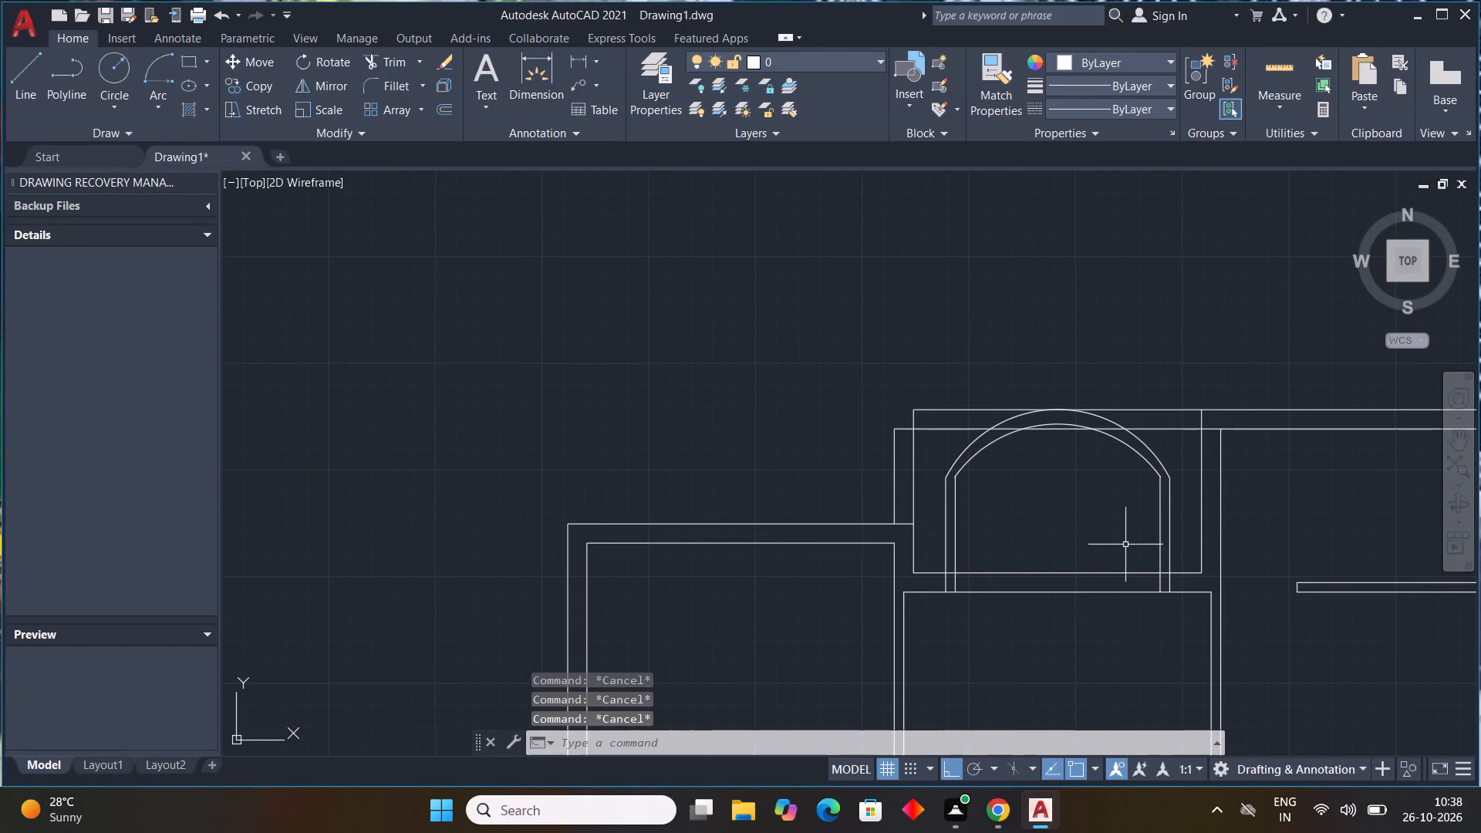
Trim away the old straight wall lines and corner stubs around and across the curved wall, back to the upper right room's outer wall.
{"action": "middle_click_drag", "start_coordinate": [1125, 545], "coordinate": [1076, 470]}
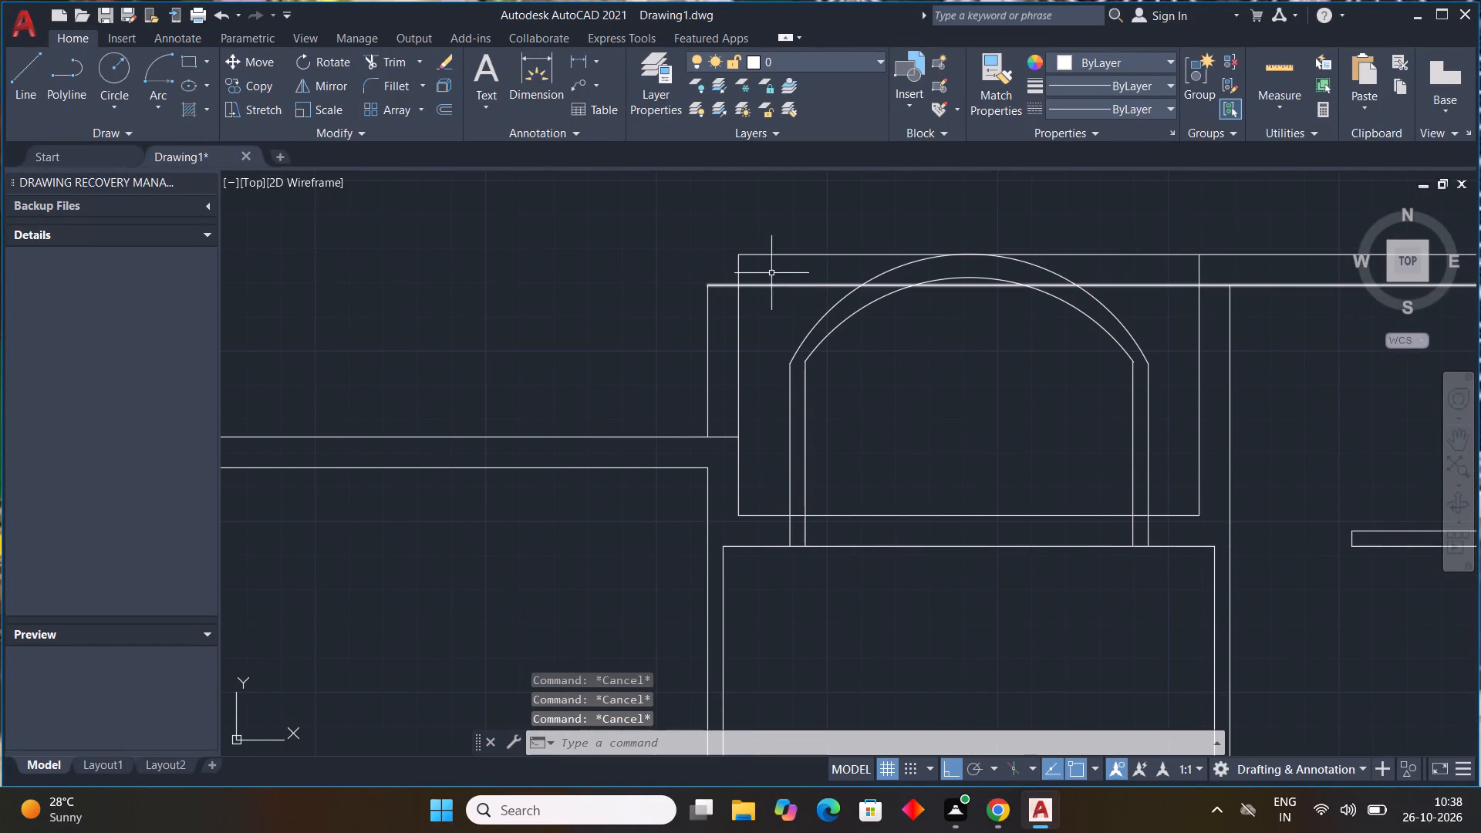
{"action": "type", "text": "tr"}
{"action": "key", "text": "space"}
{"action": "left_click_drag", "start_coordinate": [825, 243], "coordinate": [671, 344]}
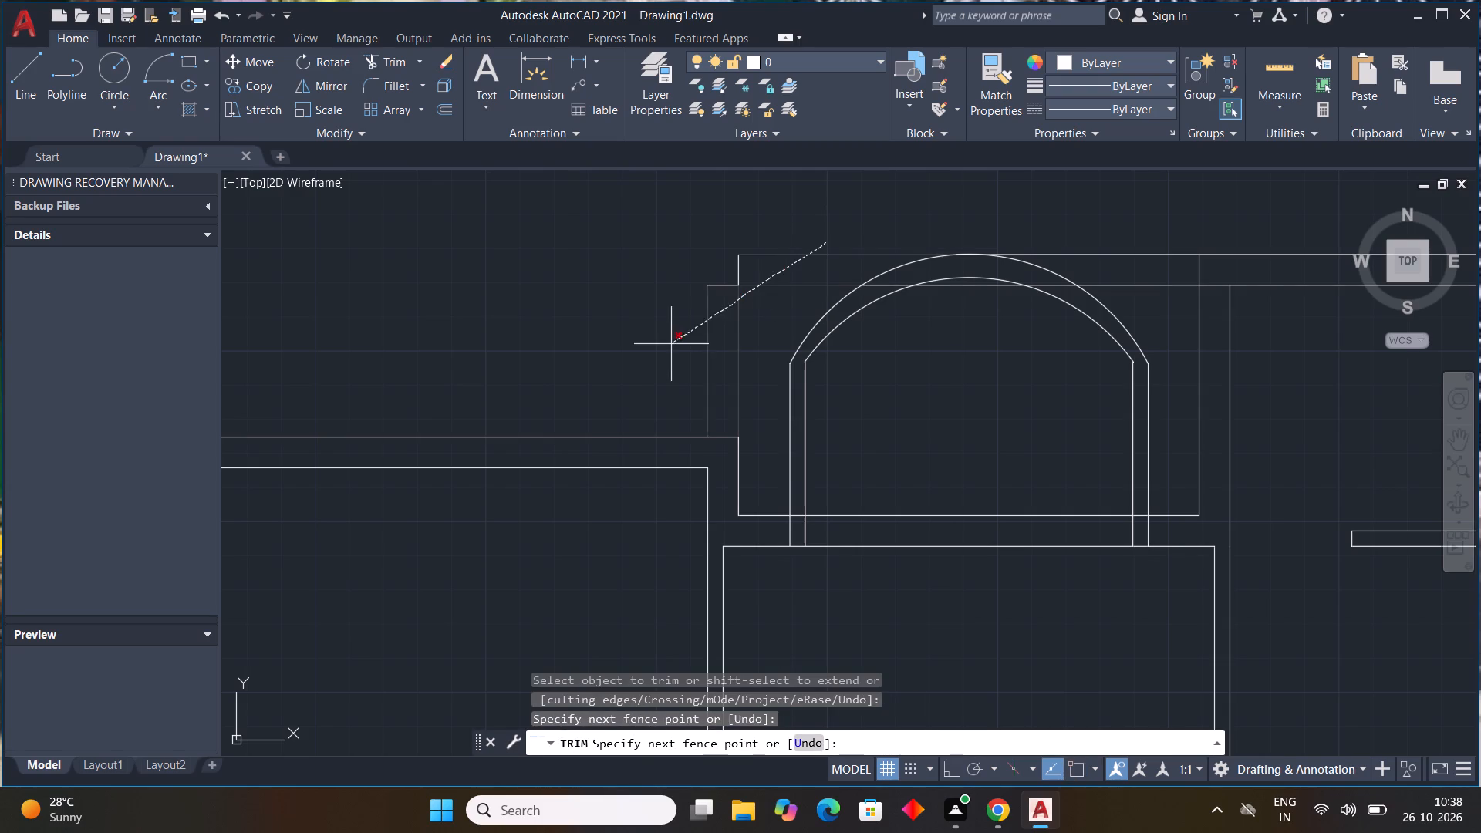
{"action": "left_click_drag", "start_coordinate": [761, 248], "coordinate": [681, 306]}
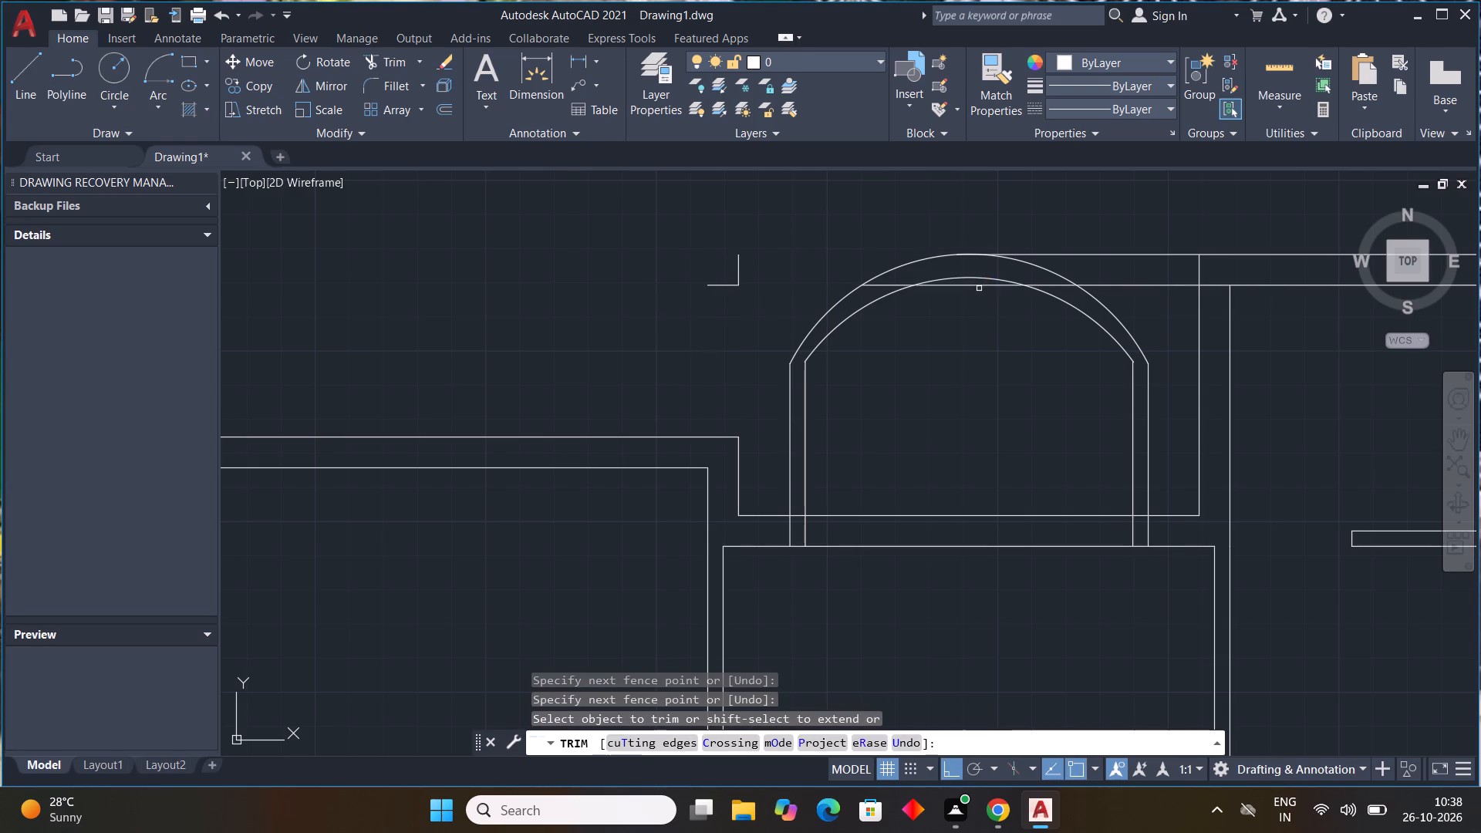
{"action": "left_click", "coordinate": [979, 288]}
{"action": "left_click", "coordinate": [953, 282]}
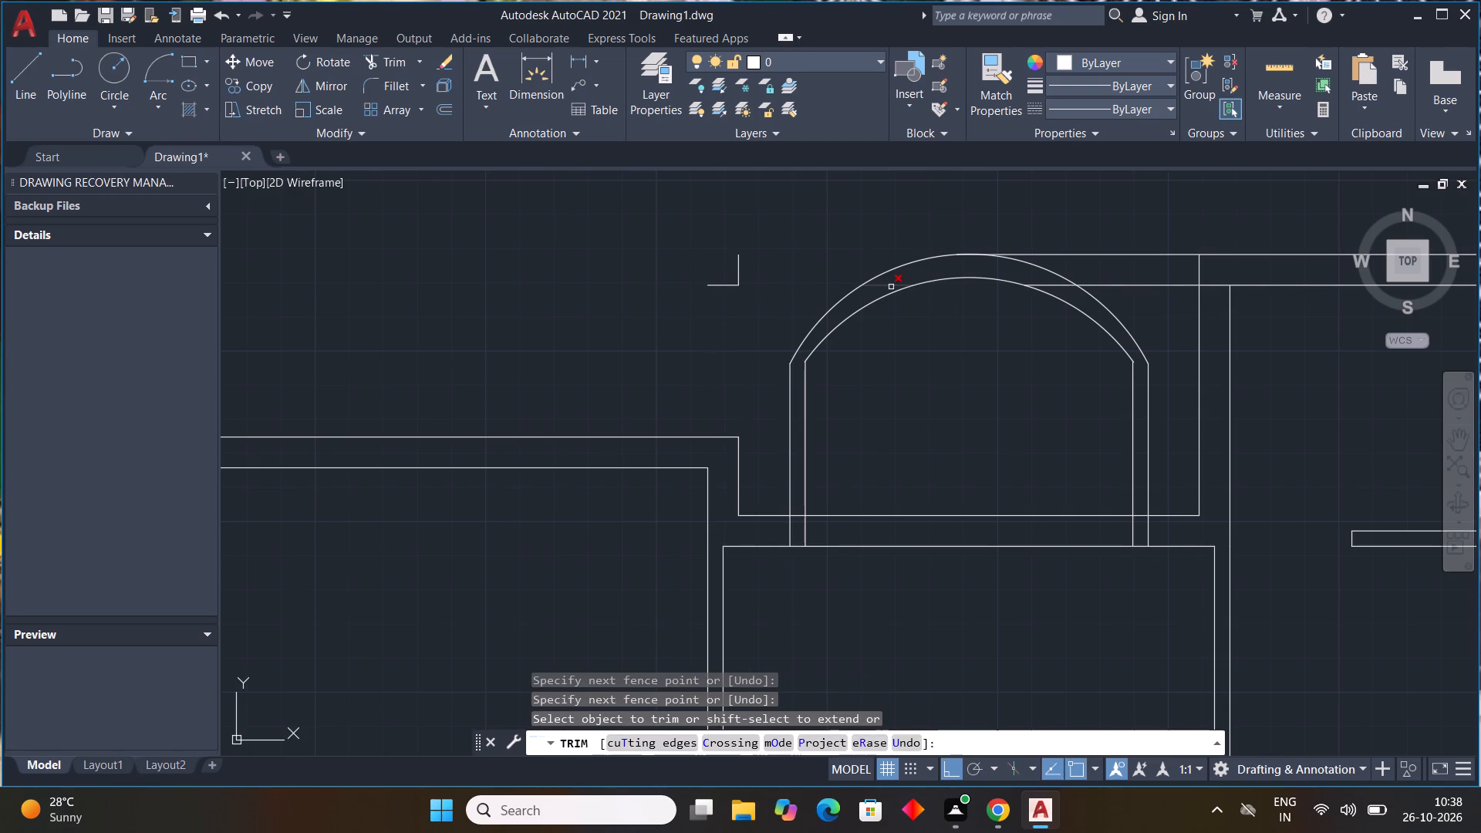
{"action": "left_click", "coordinate": [891, 287]}
{"action": "left_click", "coordinate": [1071, 288]}
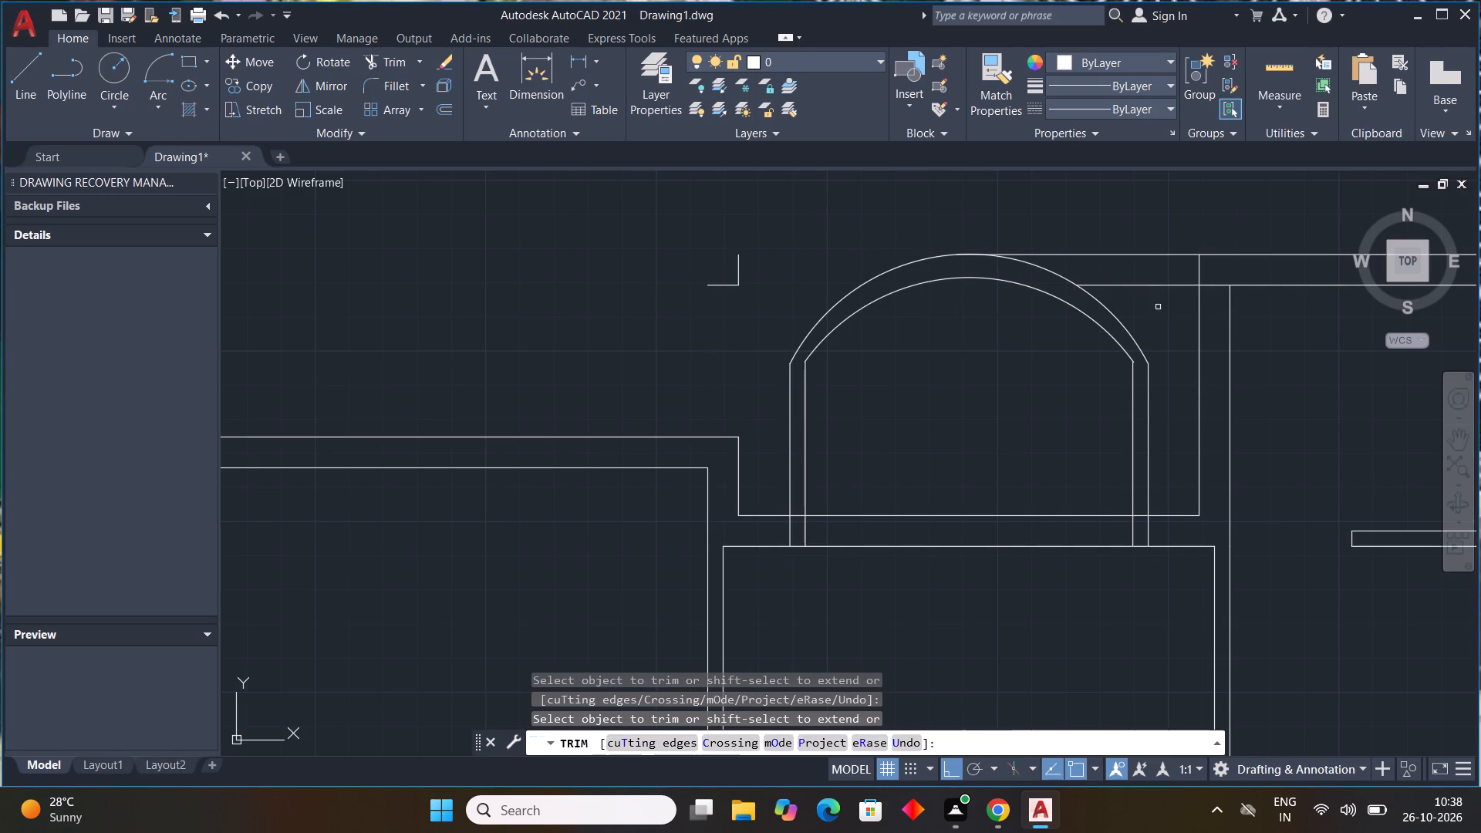
{"action": "left_click_drag", "start_coordinate": [1169, 311], "coordinate": [1065, 220]}
{"action": "left_click_drag", "start_coordinate": [757, 255], "coordinate": [670, 290]}
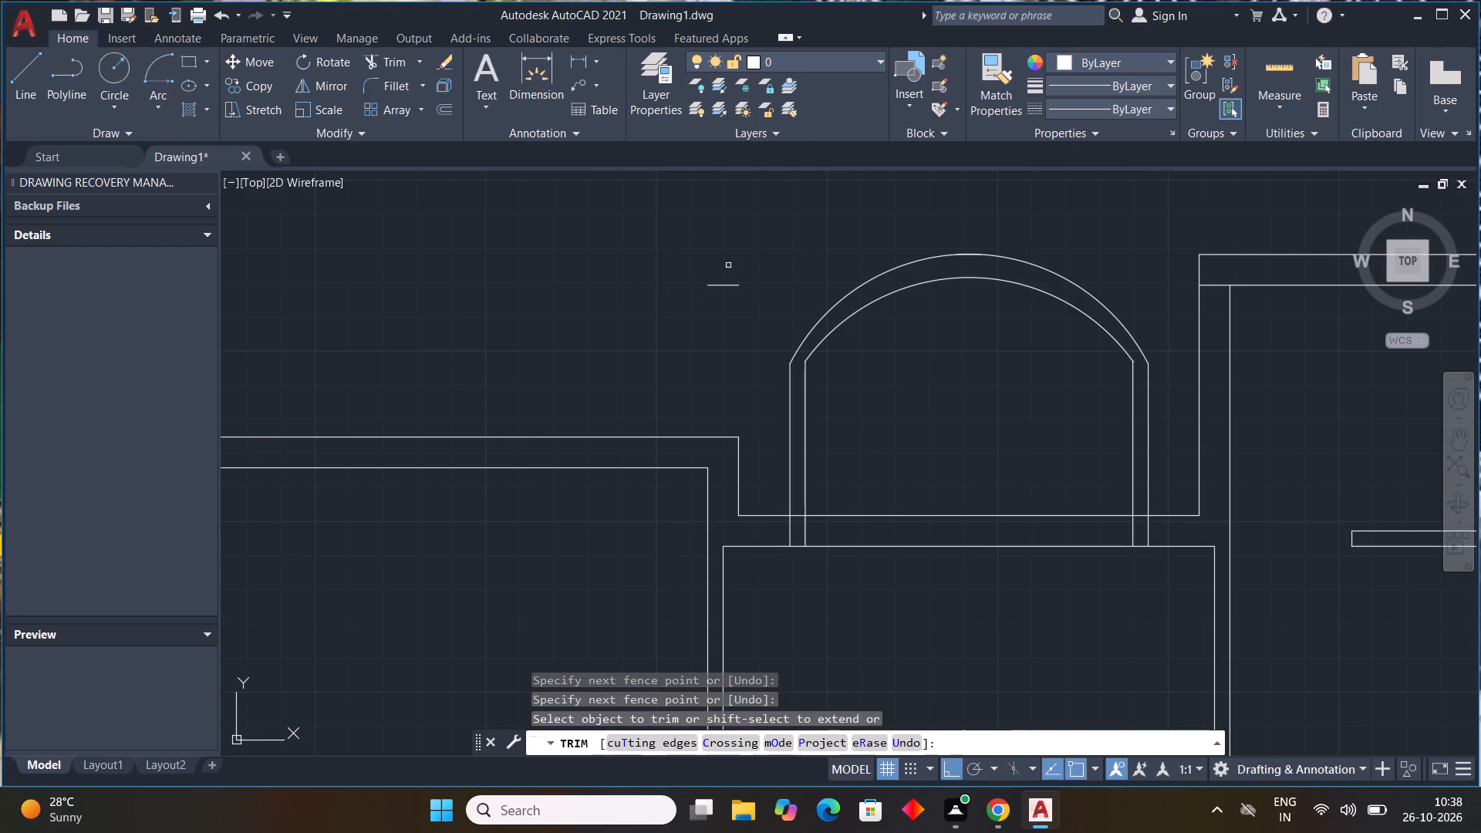
{"action": "left_click_drag", "start_coordinate": [730, 260], "coordinate": [724, 297]}
{"action": "scroll", "coordinate": [753, 298], "scroll_direction": "down", "scroll_amount": 1}
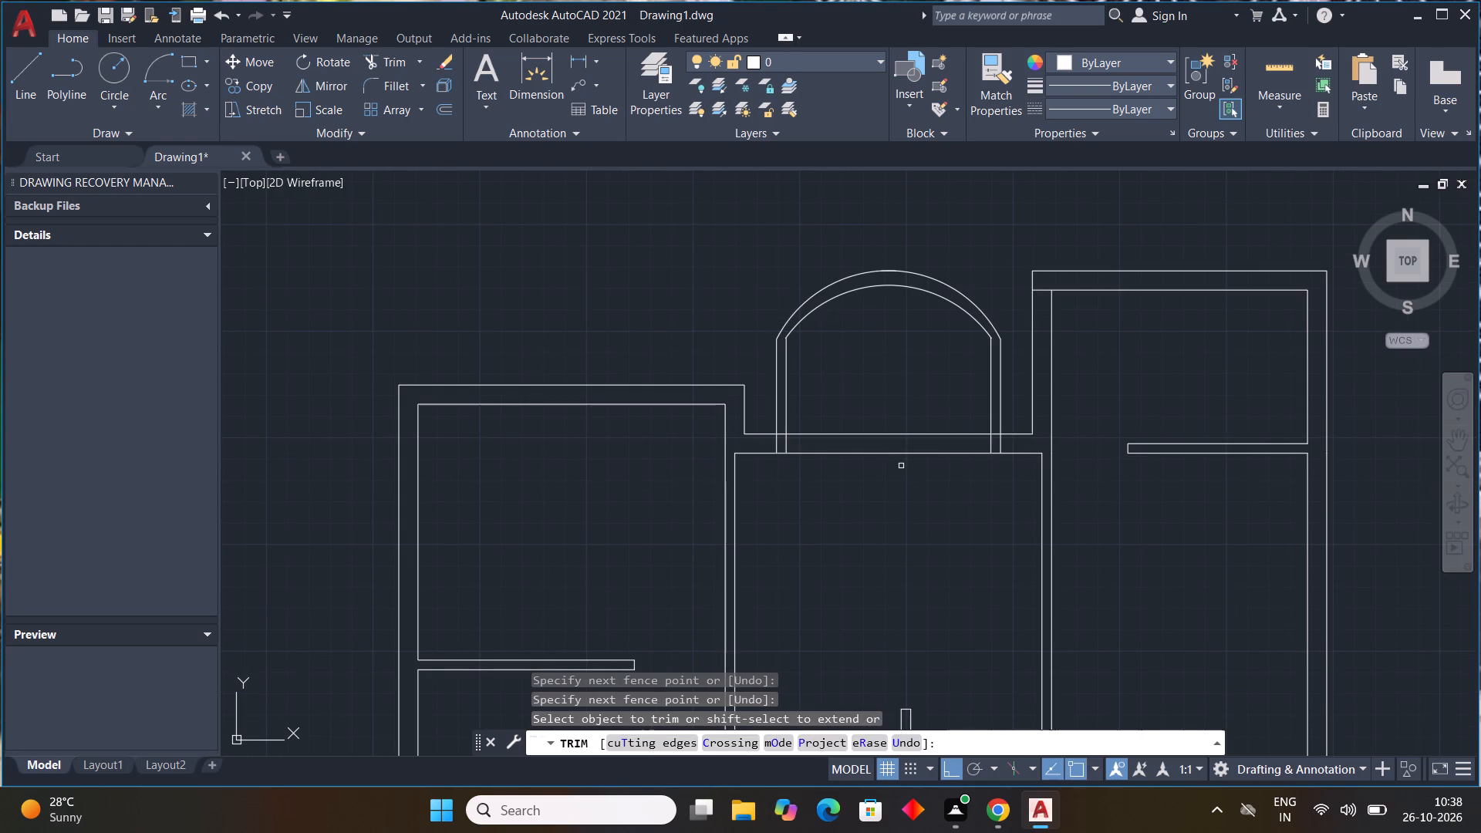
Trim the horizontal wall lines inside both uprights and across the opening between their bases.
{"action": "scroll", "coordinate": [787, 438], "scroll_direction": "up", "scroll_amount": 2}
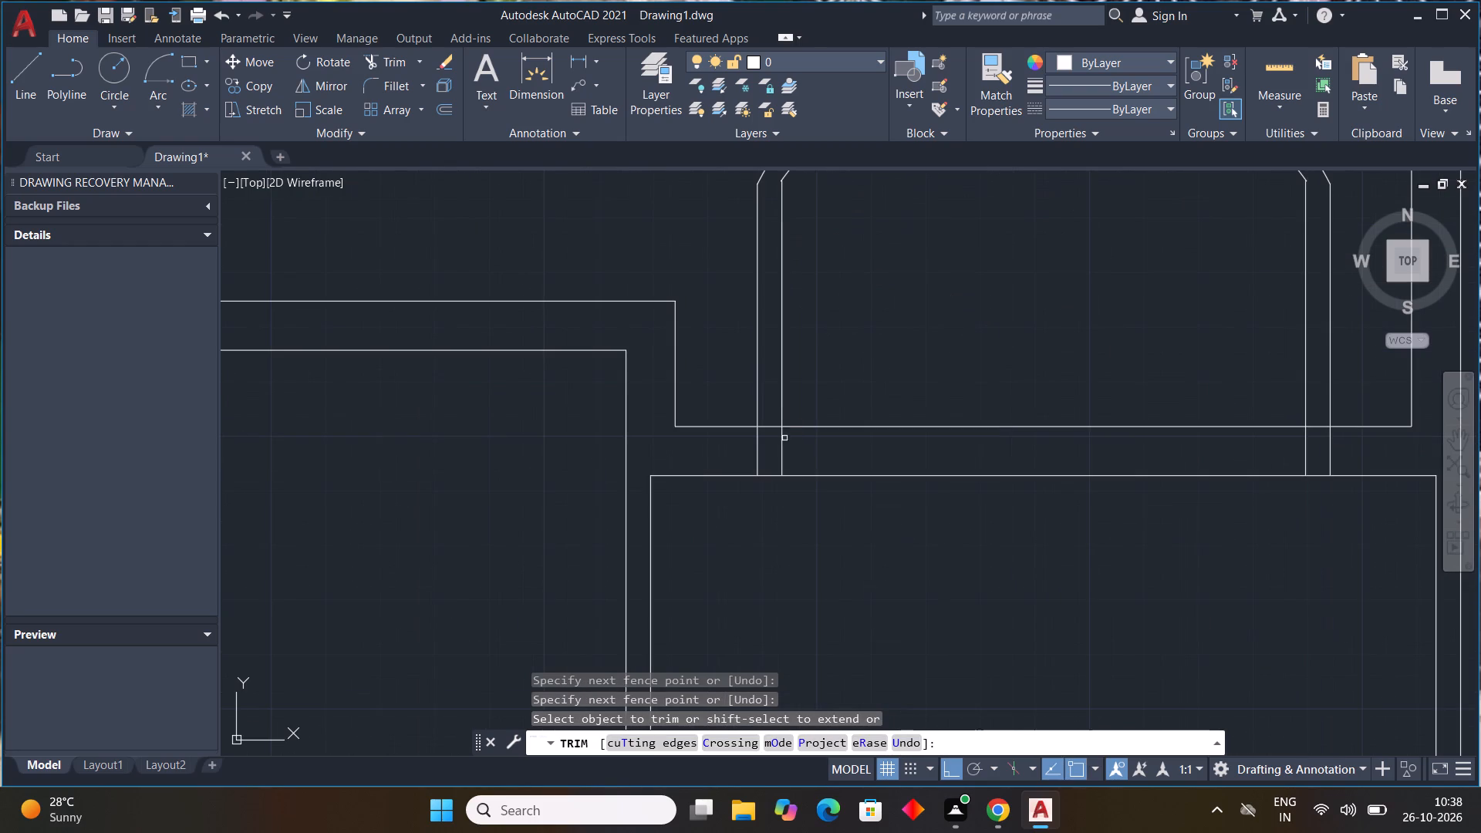
{"action": "left_click", "coordinate": [772, 427]}
{"action": "scroll", "coordinate": [1007, 444], "scroll_direction": "down", "scroll_amount": 2}
{"action": "scroll", "coordinate": [1134, 430], "scroll_direction": "up", "scroll_amount": 2}
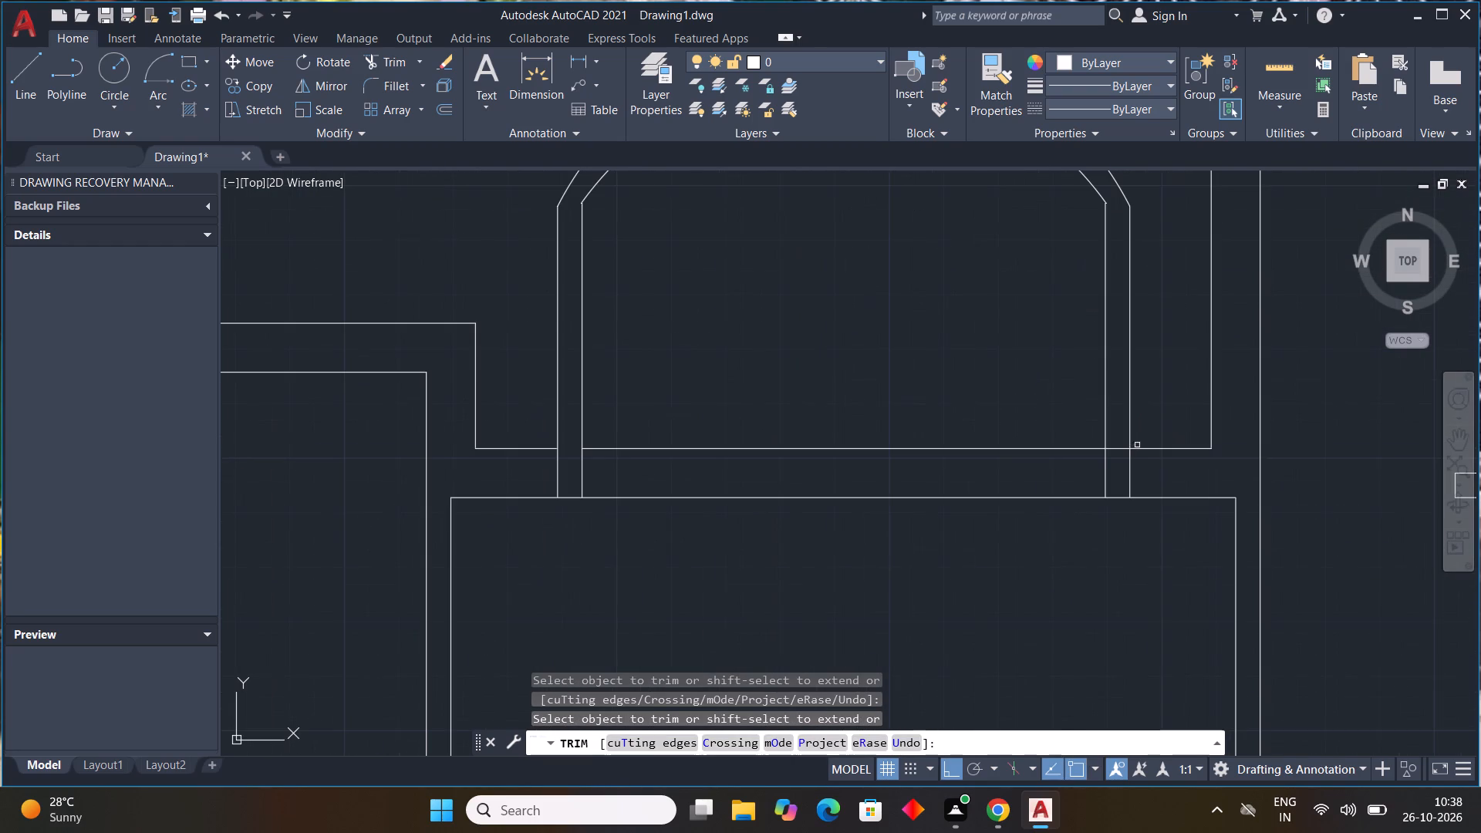
{"action": "left_click", "coordinate": [1125, 450]}
{"action": "left_click", "coordinate": [987, 451]}
{"action": "scroll", "coordinate": [992, 448], "scroll_direction": "down", "scroll_amount": 3}
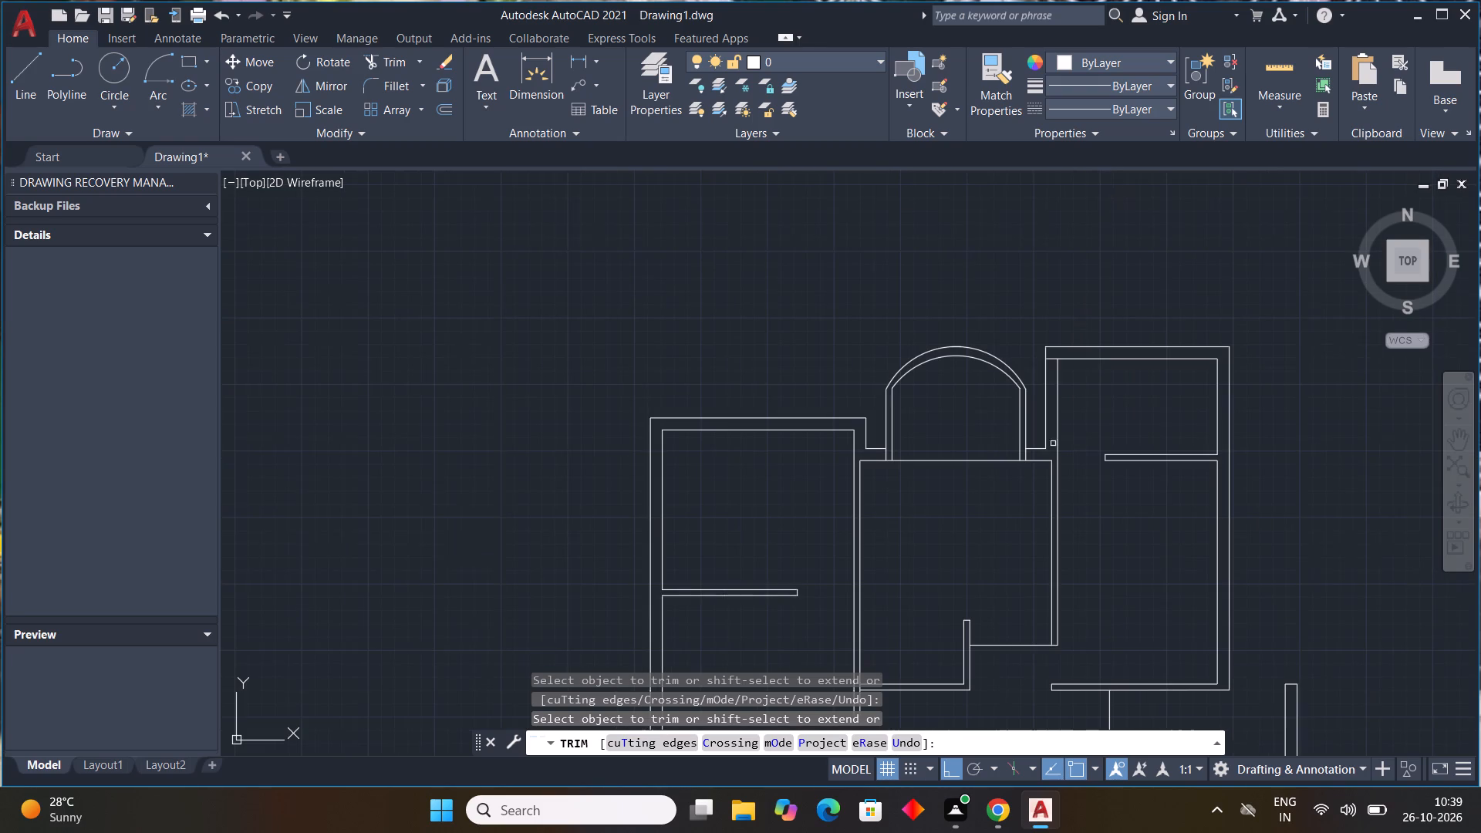
{"action": "left_click_drag", "start_coordinate": [973, 449], "coordinate": [972, 477]}
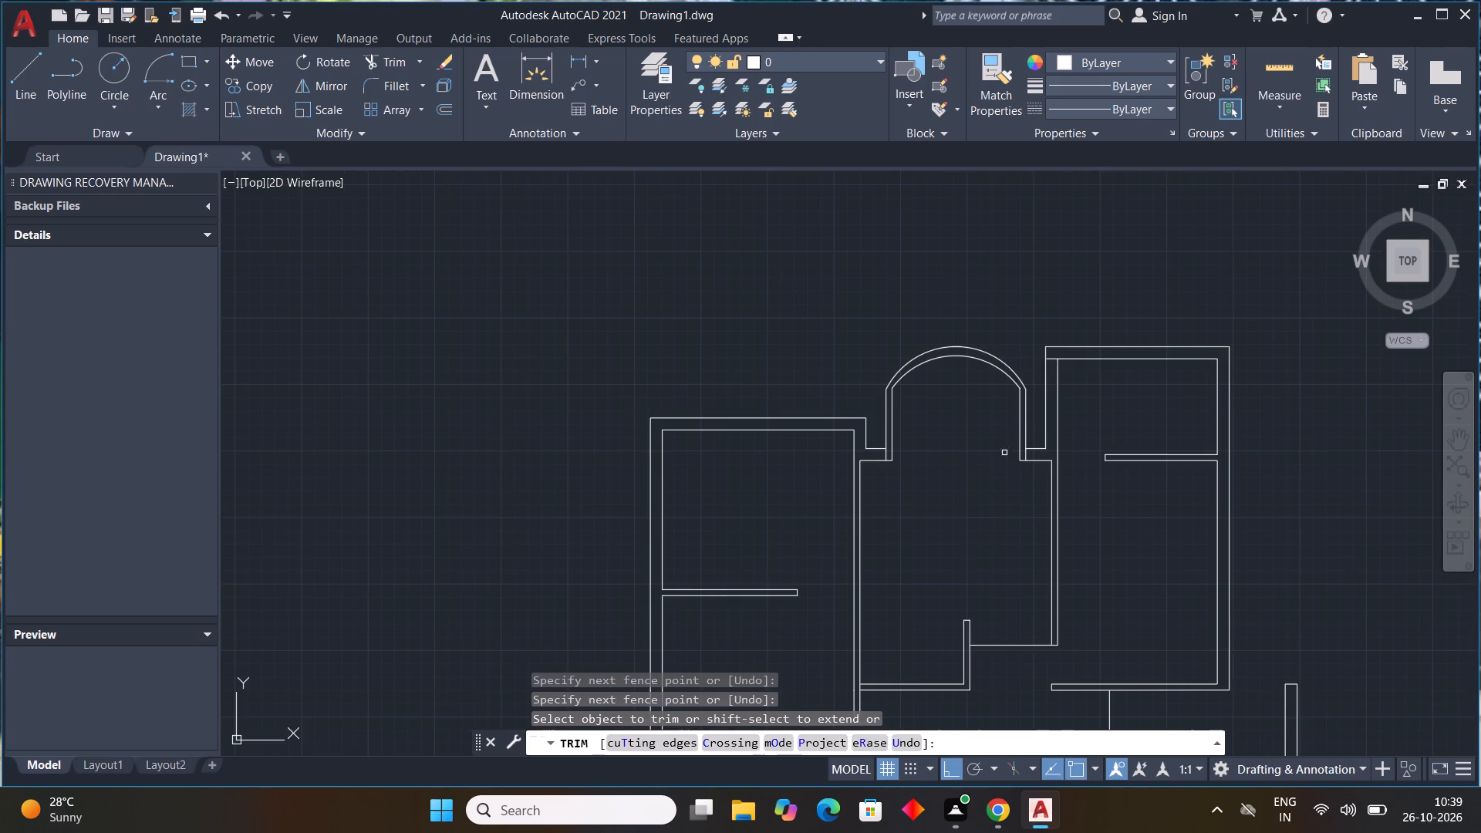
Trim the leftover line crossing the wall thickness at the upper right room's top-left corner.
{"action": "middle_click_drag", "start_coordinate": [1150, 395], "coordinate": [939, 418]}
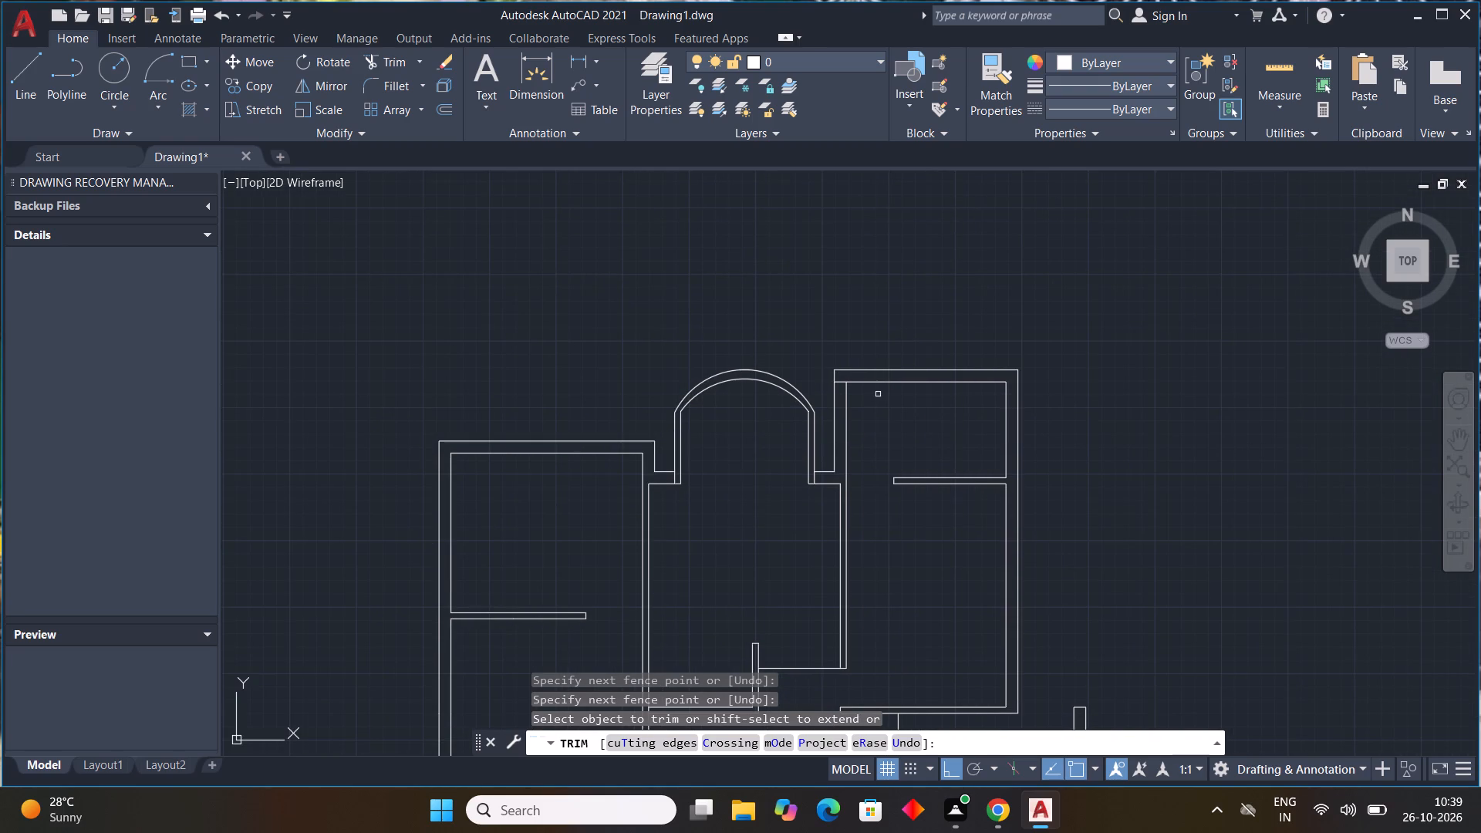
{"action": "left_click", "coordinate": [845, 381]}
{"action": "scroll", "coordinate": [904, 383], "scroll_direction": "down", "scroll_amount": 2}
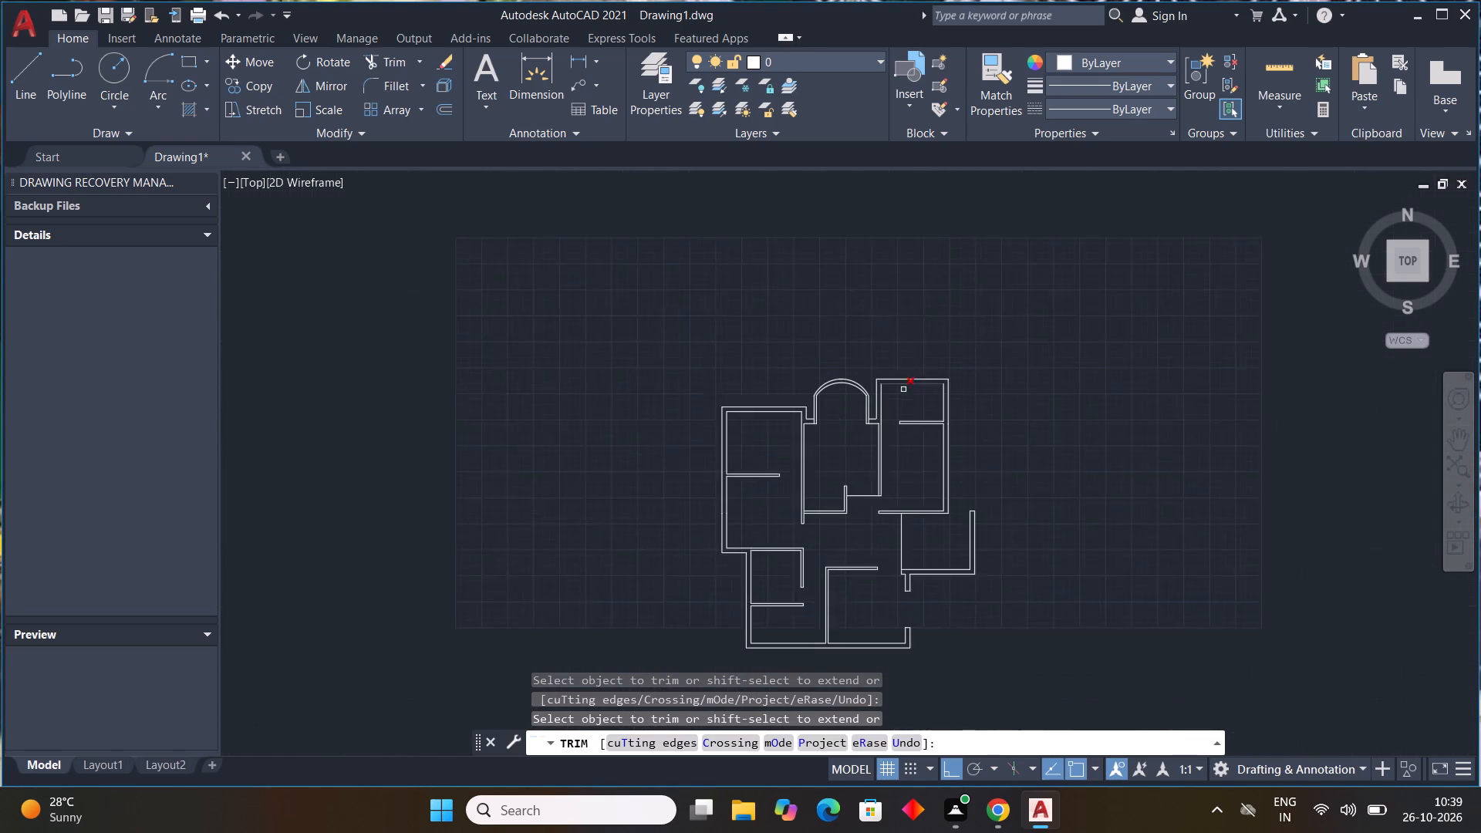
{"action": "key", "text": "Escape"}
{"action": "key", "text": "Escape"}
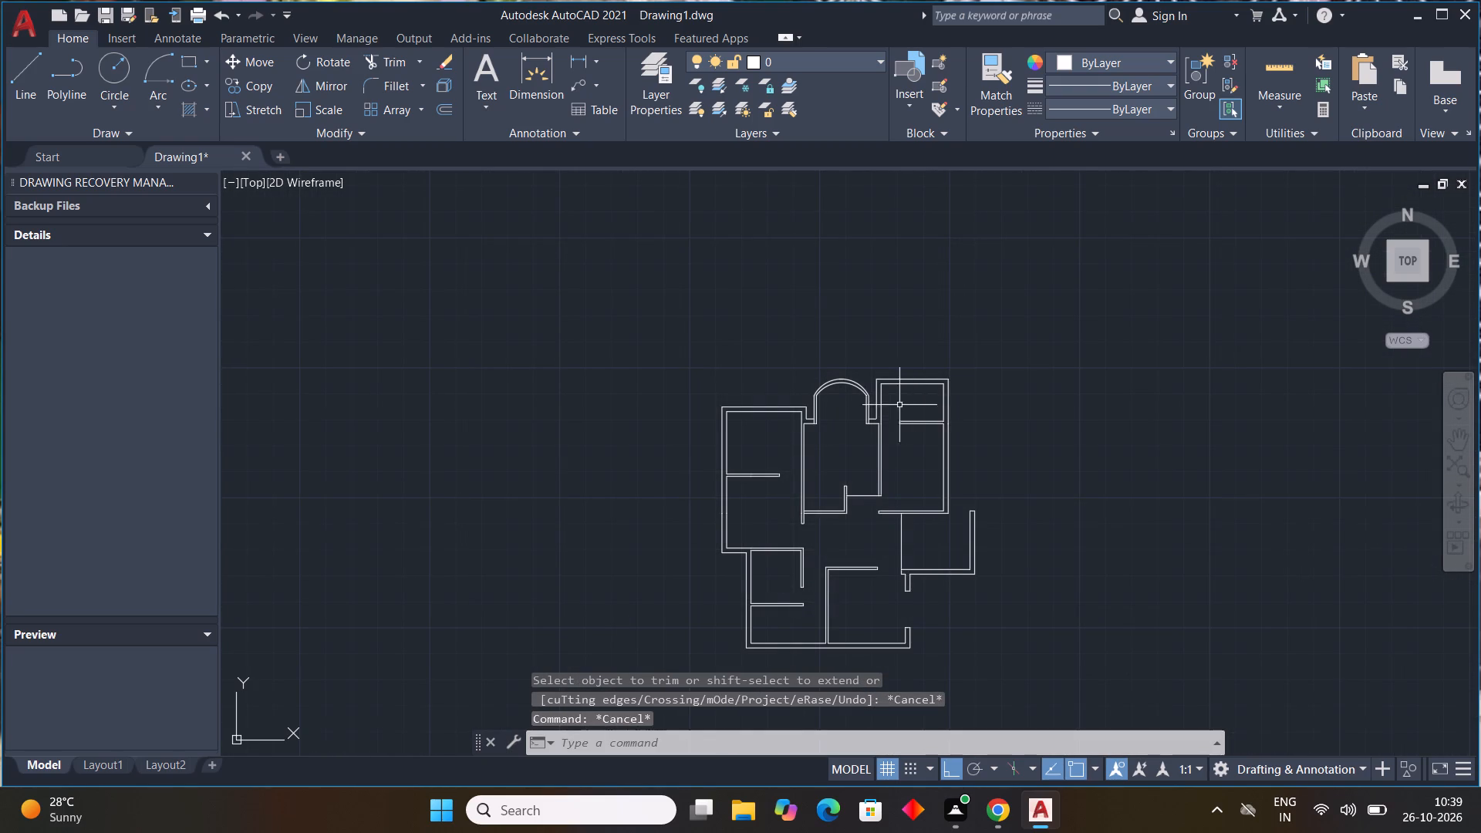
Draw a horizontal line across the opening below the curved wall, between the inner faces of the two uprights at their bases.
{"action": "scroll", "coordinate": [850, 399], "scroll_direction": "up", "scroll_amount": 3}
{"action": "middle_click_drag", "start_coordinate": [825, 397], "coordinate": [811, 342]}
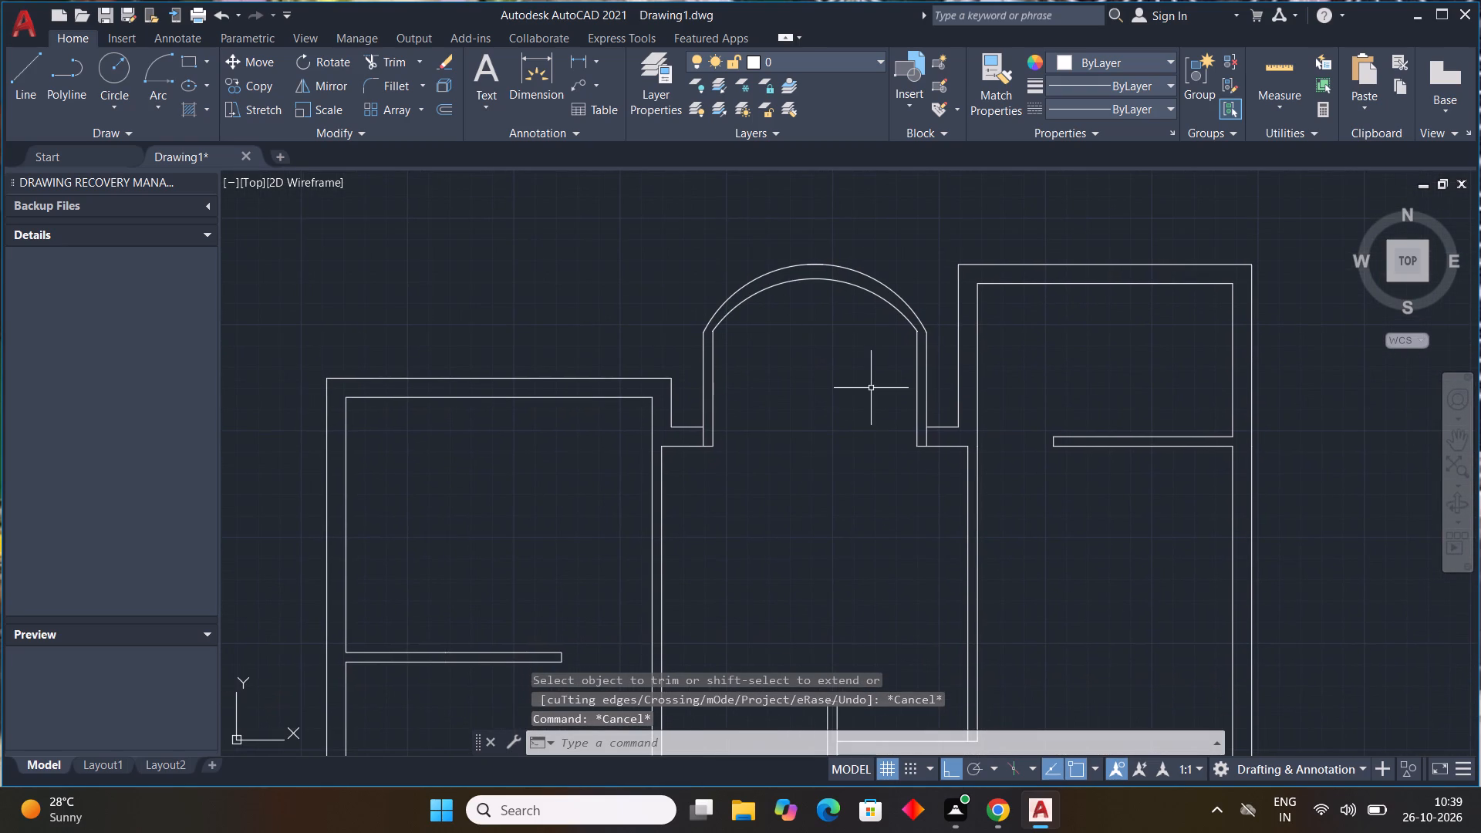
{"action": "type", "text": "l"}
{"action": "key", "text": "space"}
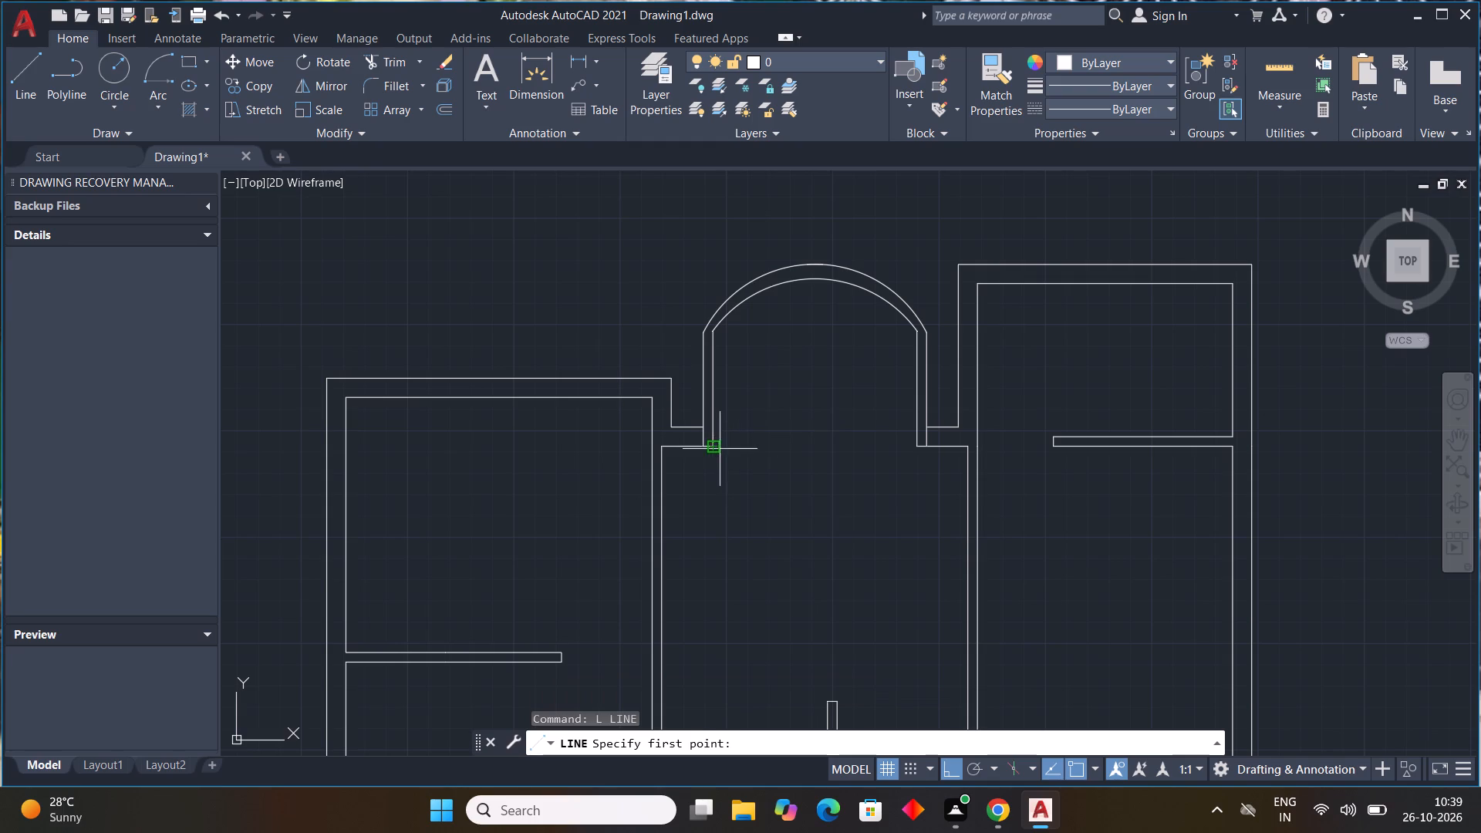
{"action": "left_click", "coordinate": [711, 445]}
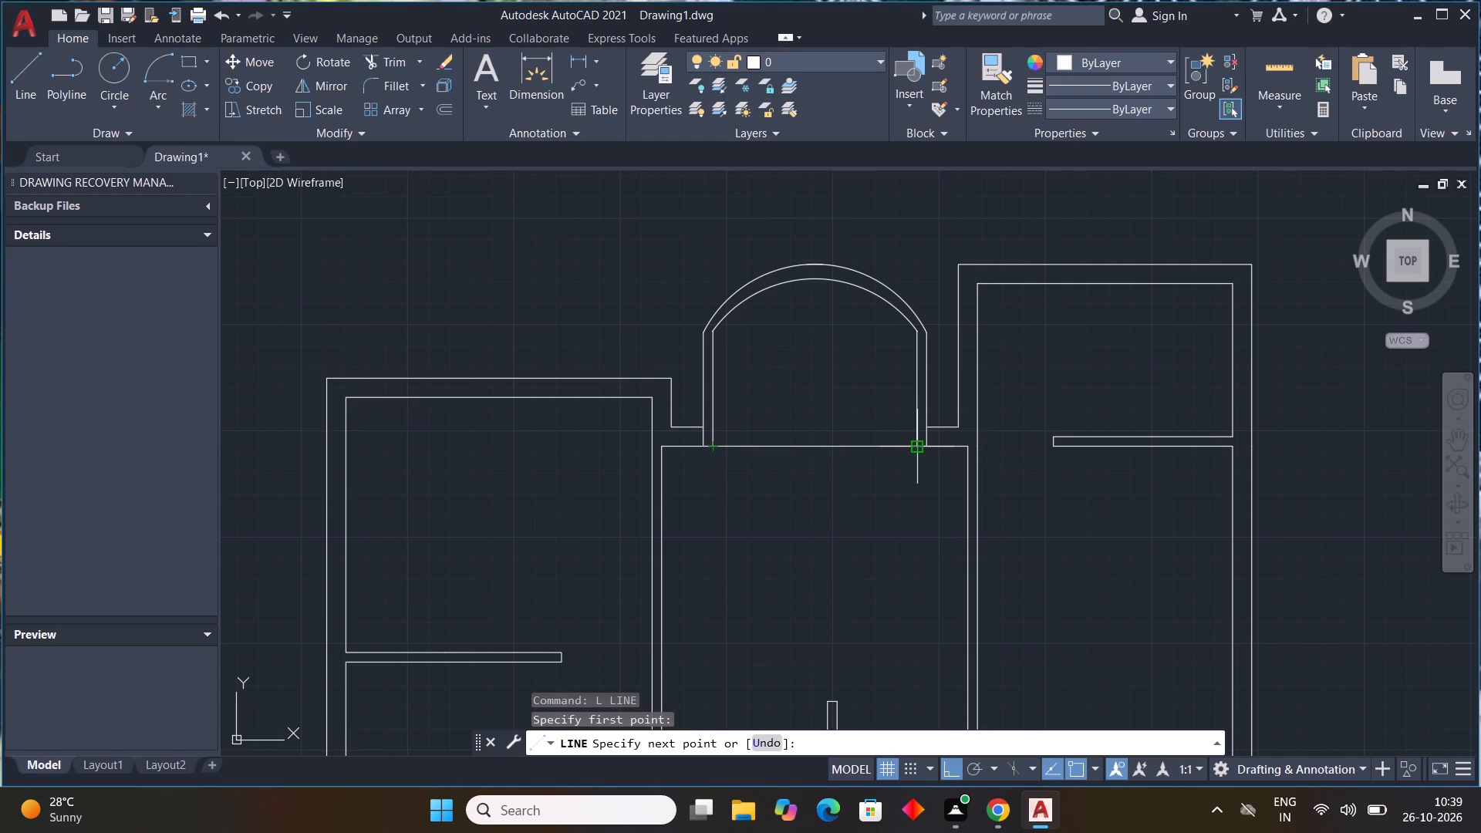
{"action": "left_click", "coordinate": [913, 447]}
{"action": "key", "text": "Escape"}
{"action": "key", "text": "Escape"}
{"action": "key", "text": "Escape"}
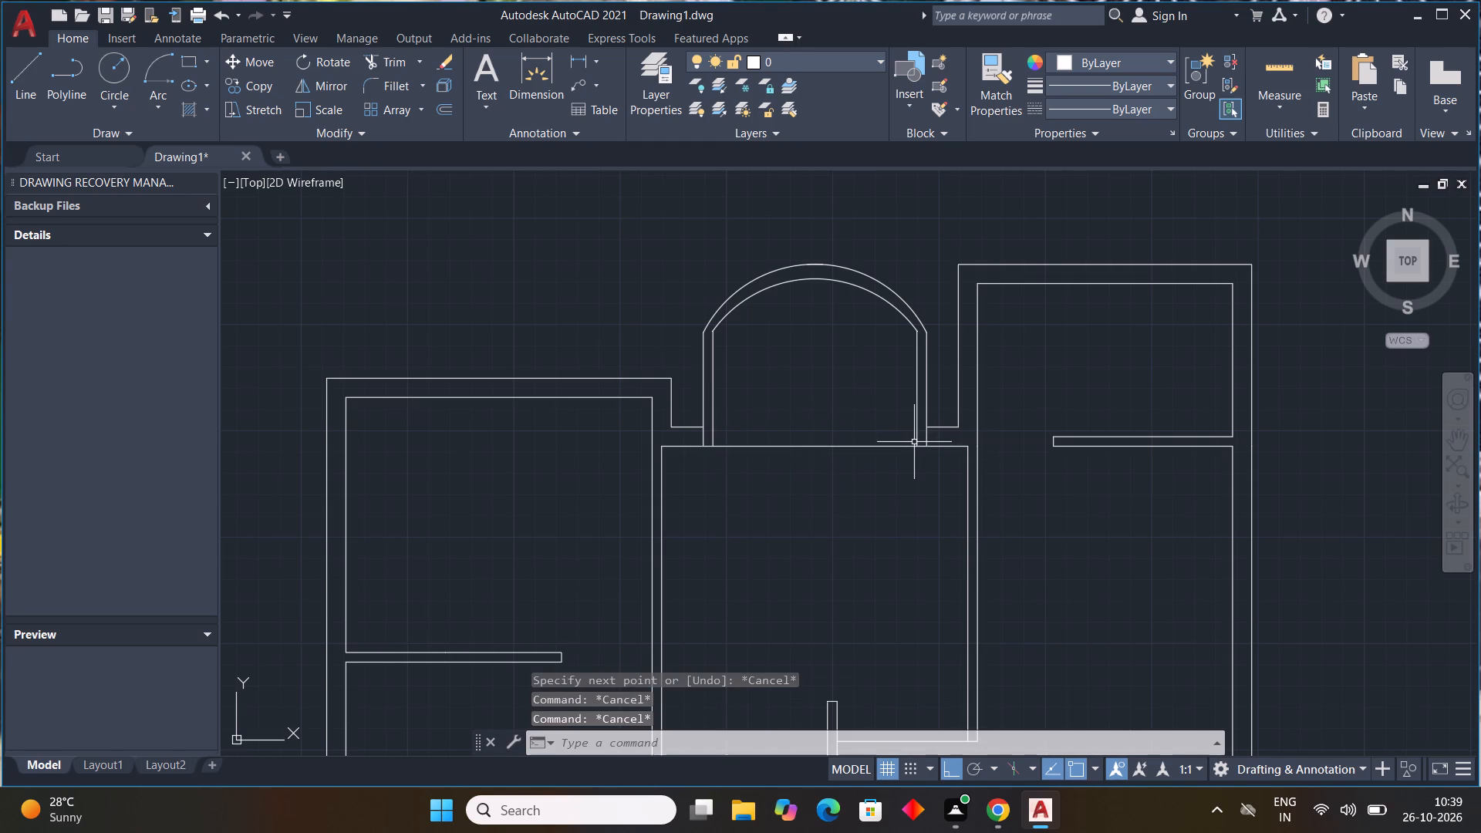
{"action": "key", "text": "Escape"}
{"action": "key", "text": "Escape"}
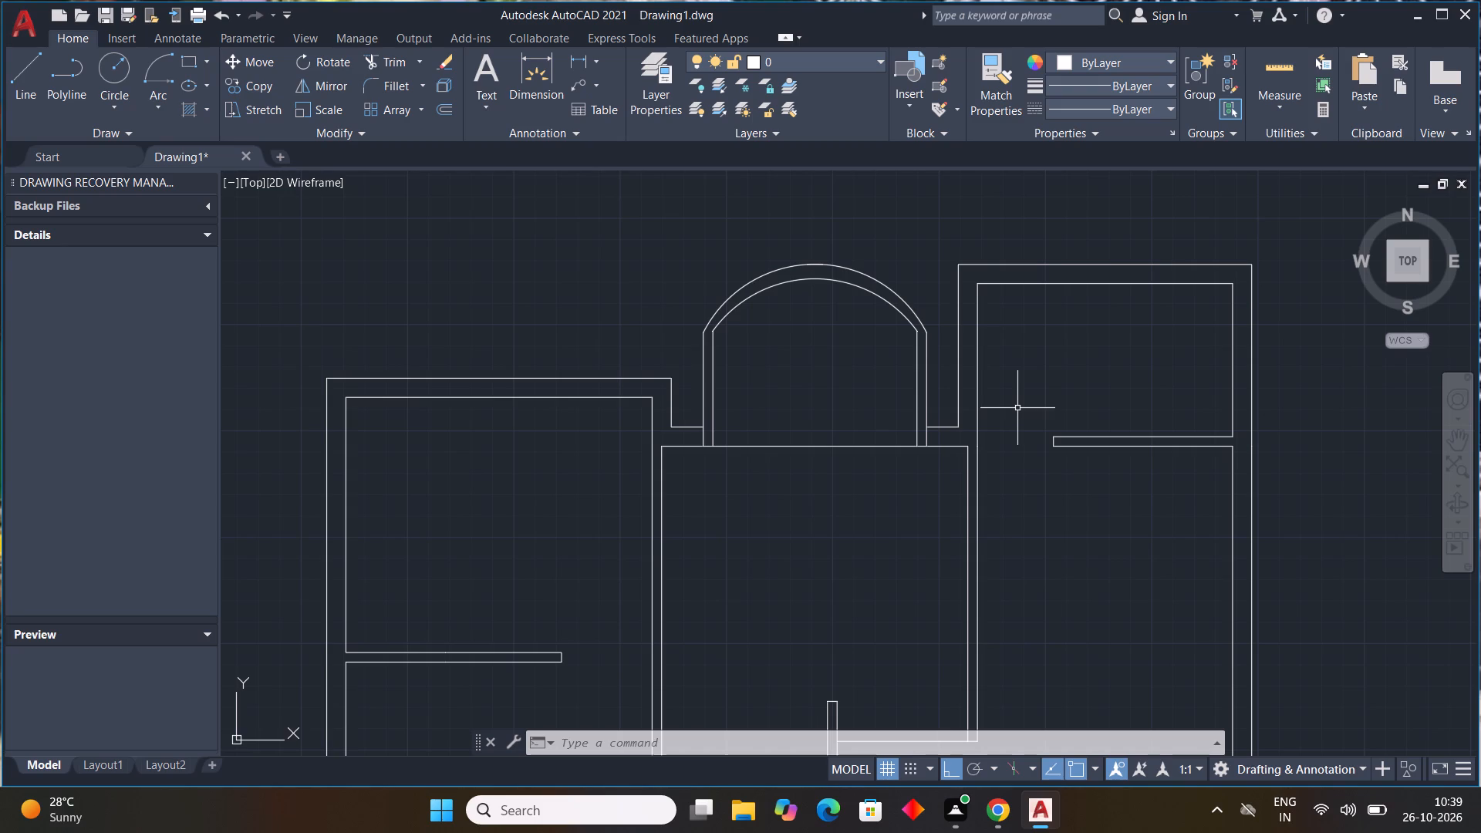
Offset the new horizontal line between the upright bases 4.5" upward.
{"action": "type", "text": "of"}
{"action": "type", "text": "f"}
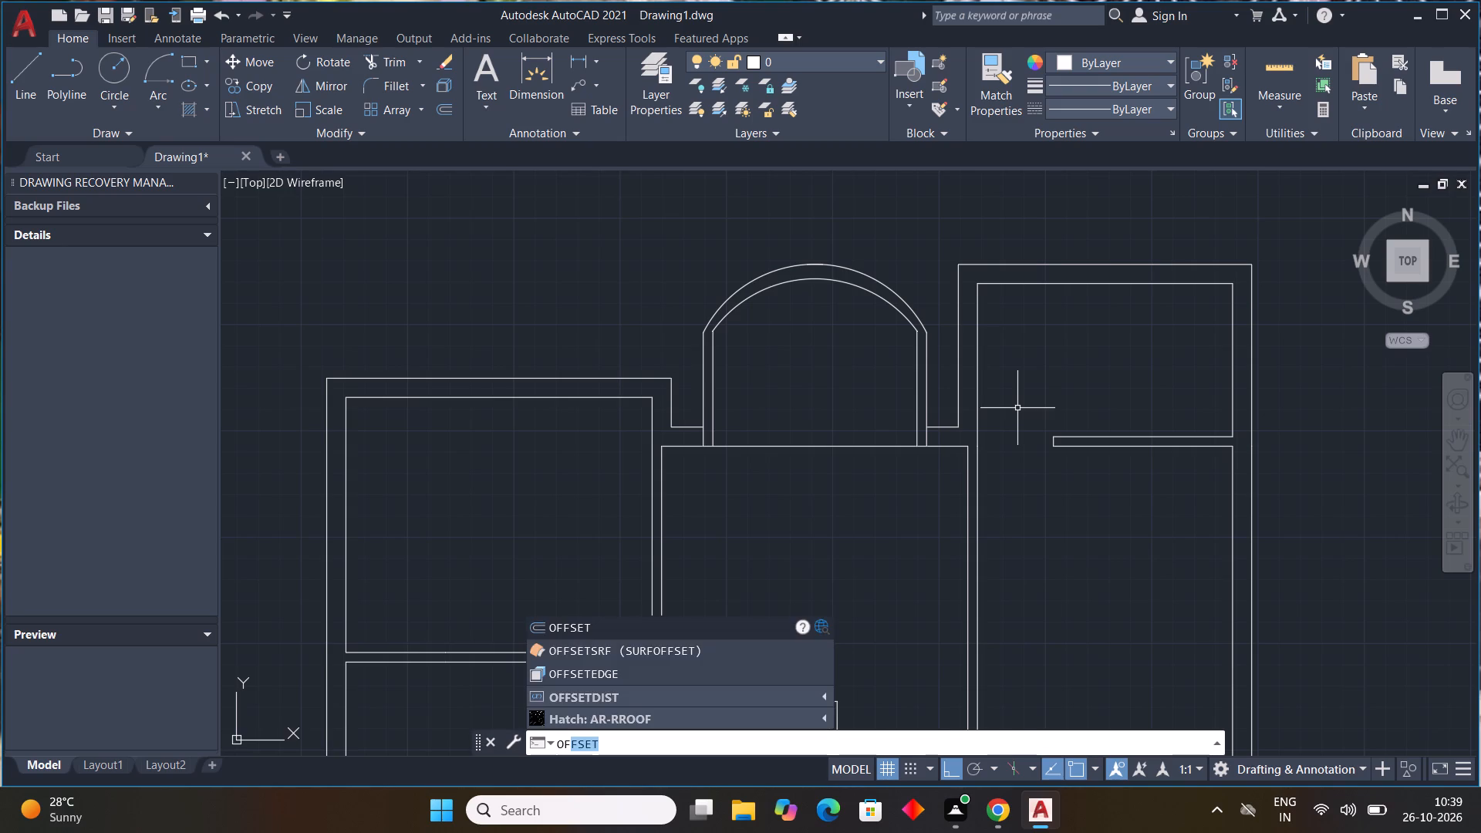
{"action": "key", "text": "space"}
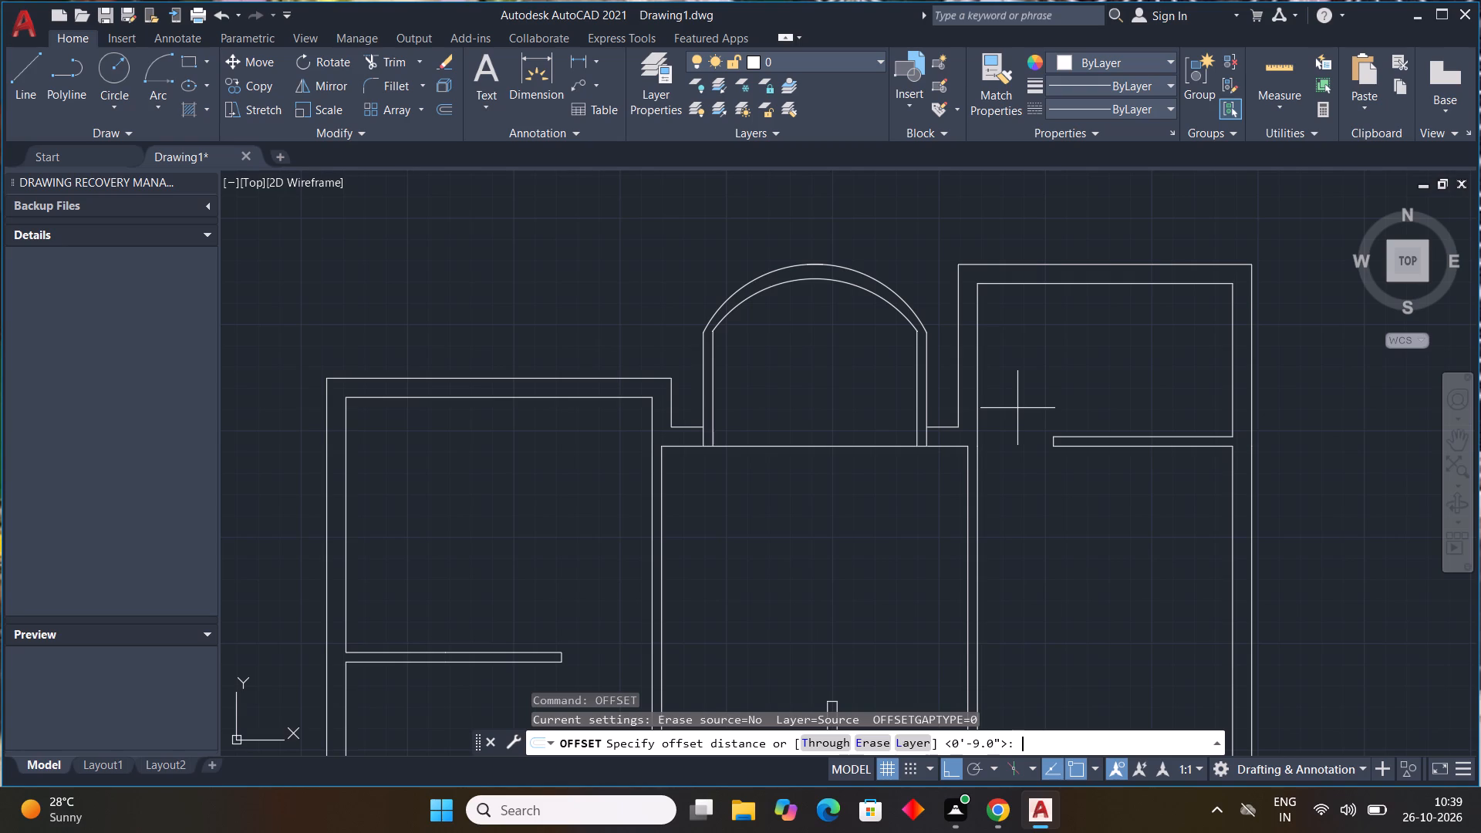
{"action": "type", "text": "4.5\""}
{"action": "key", "text": "Return"}
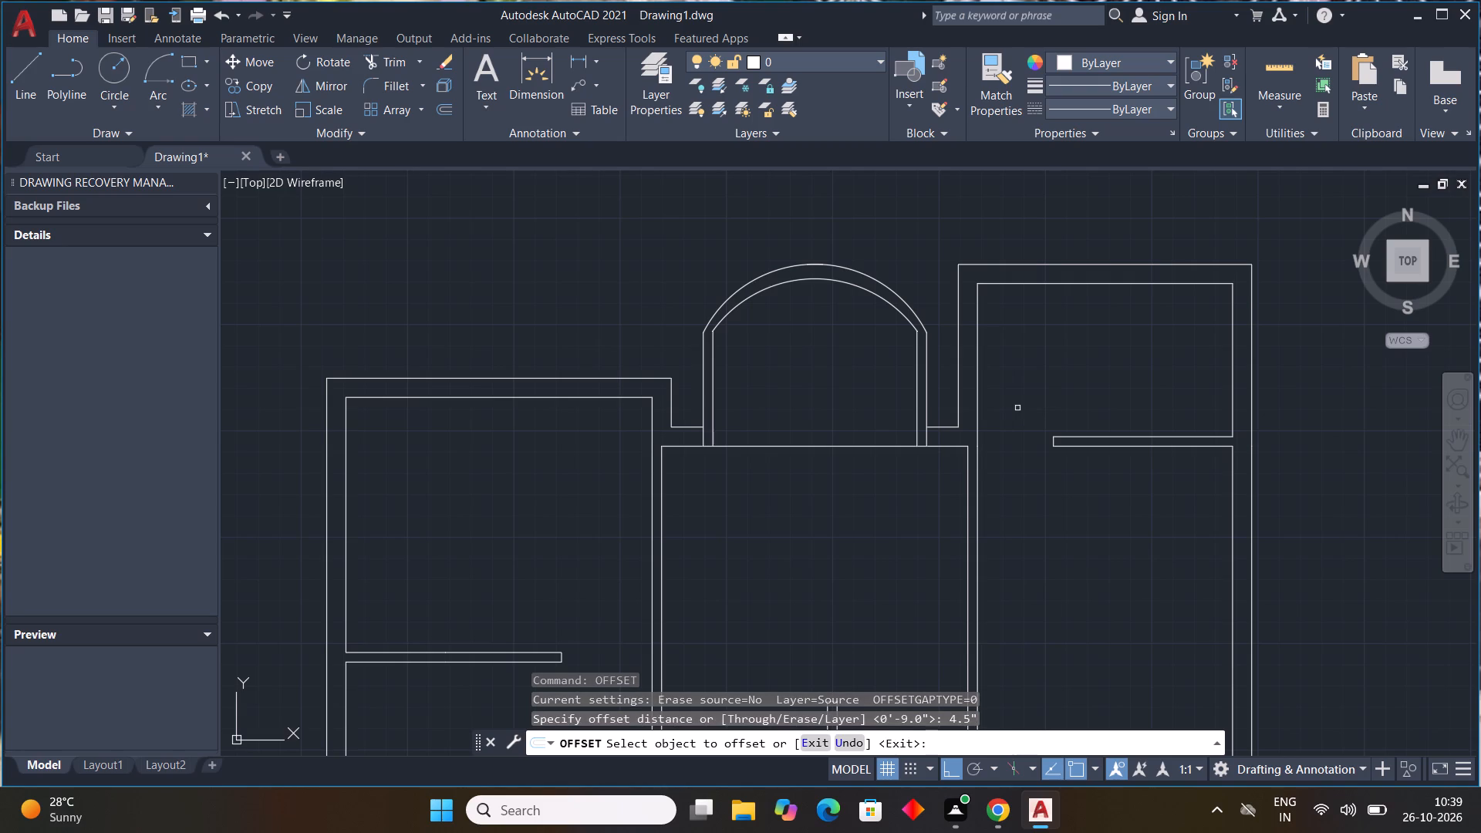
{"action": "left_click", "coordinate": [754, 445]}
{"action": "left_click", "coordinate": [754, 429]}
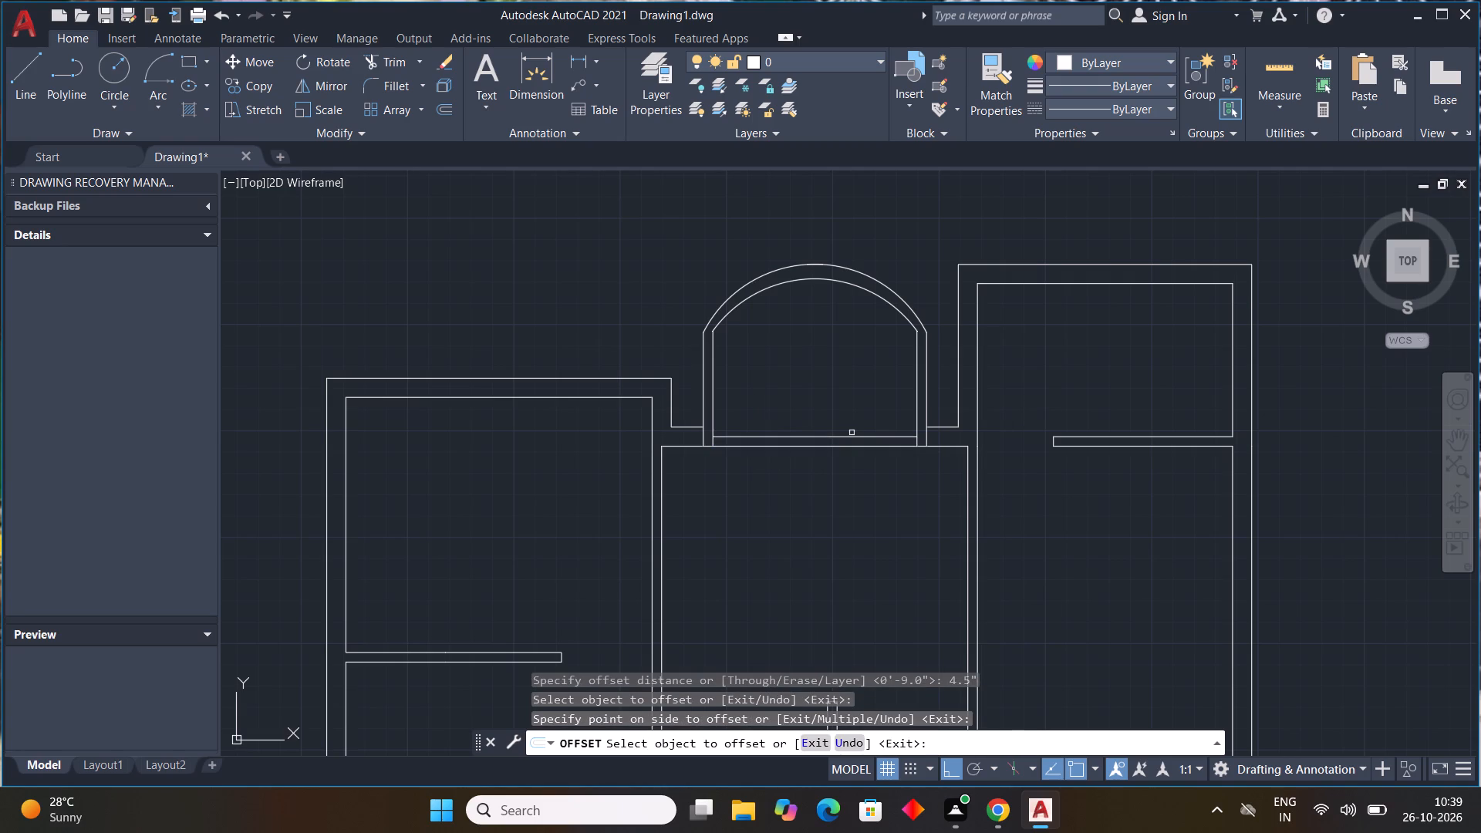
{"action": "key", "text": "Escape"}
{"action": "key", "text": "Escape"}
{"action": "key", "text": "Escape"}
{"action": "key", "text": "Escape"}
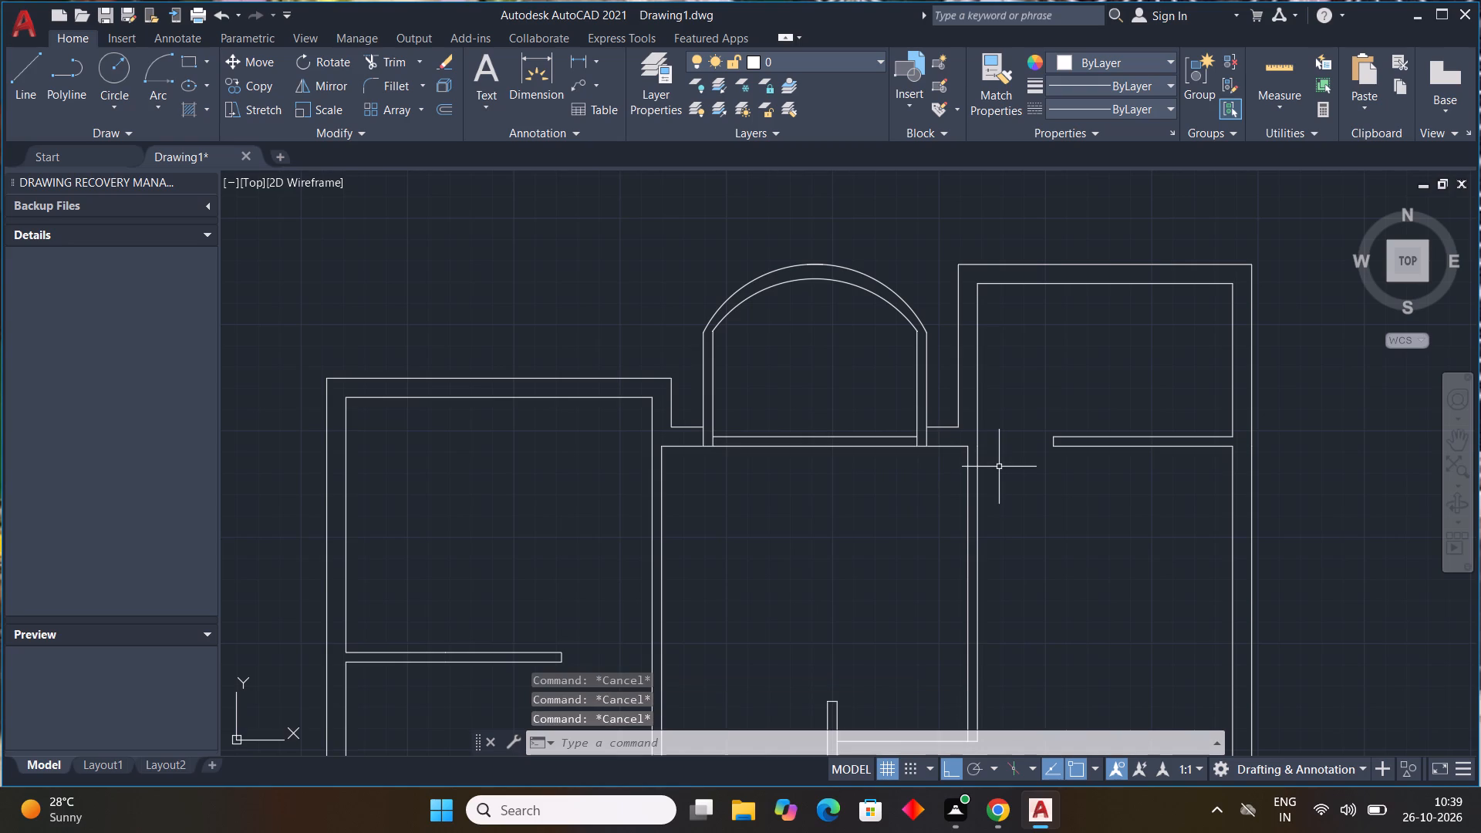
Offset the inner faces of both uprights 1' inward, toward the middle of the curved bay.
{"action": "type", "text": "off"}
{"action": "key", "text": "space"}
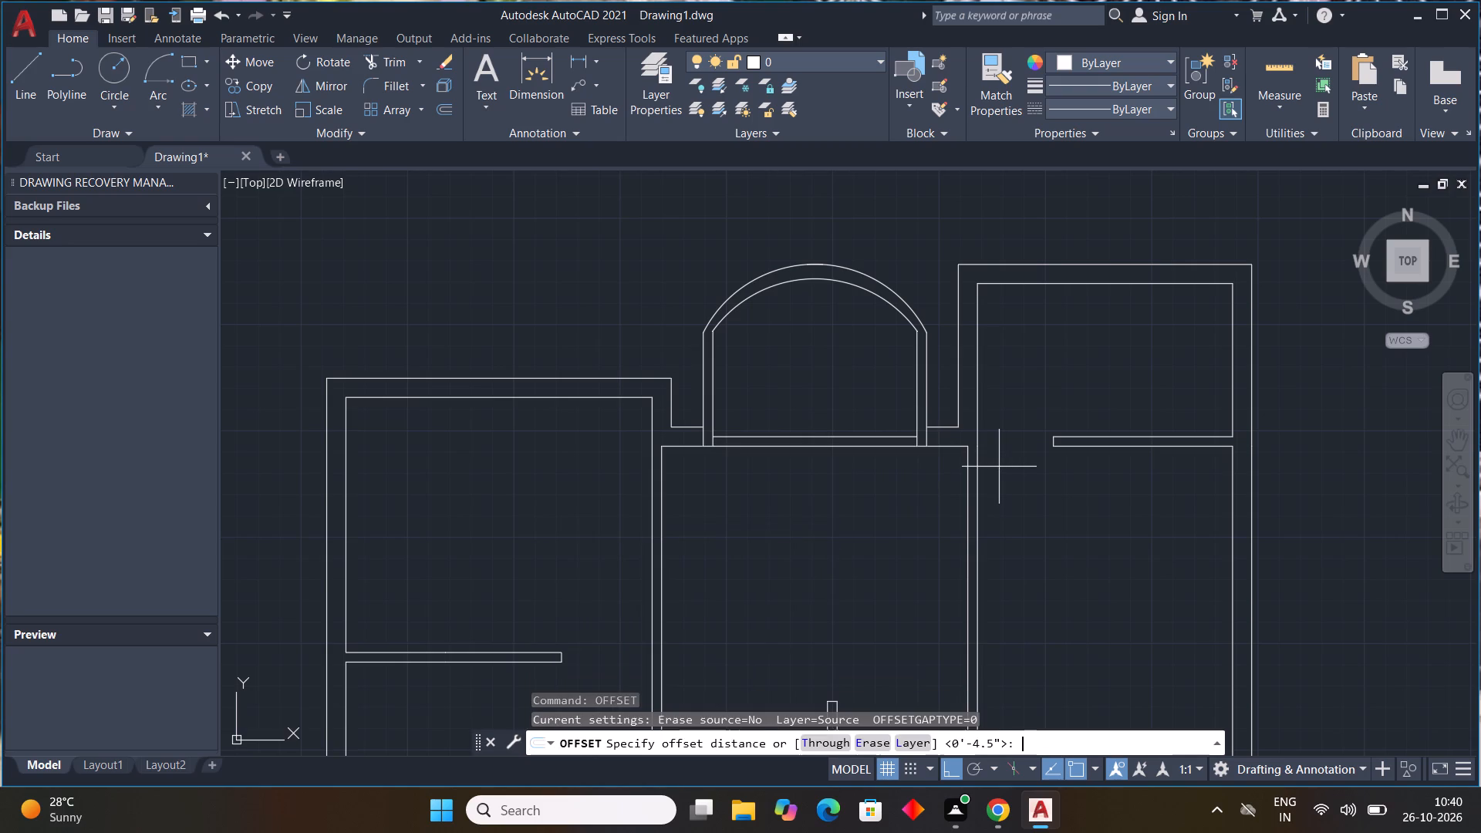
{"action": "type", "text": "1'"}
{"action": "key", "text": "Return"}
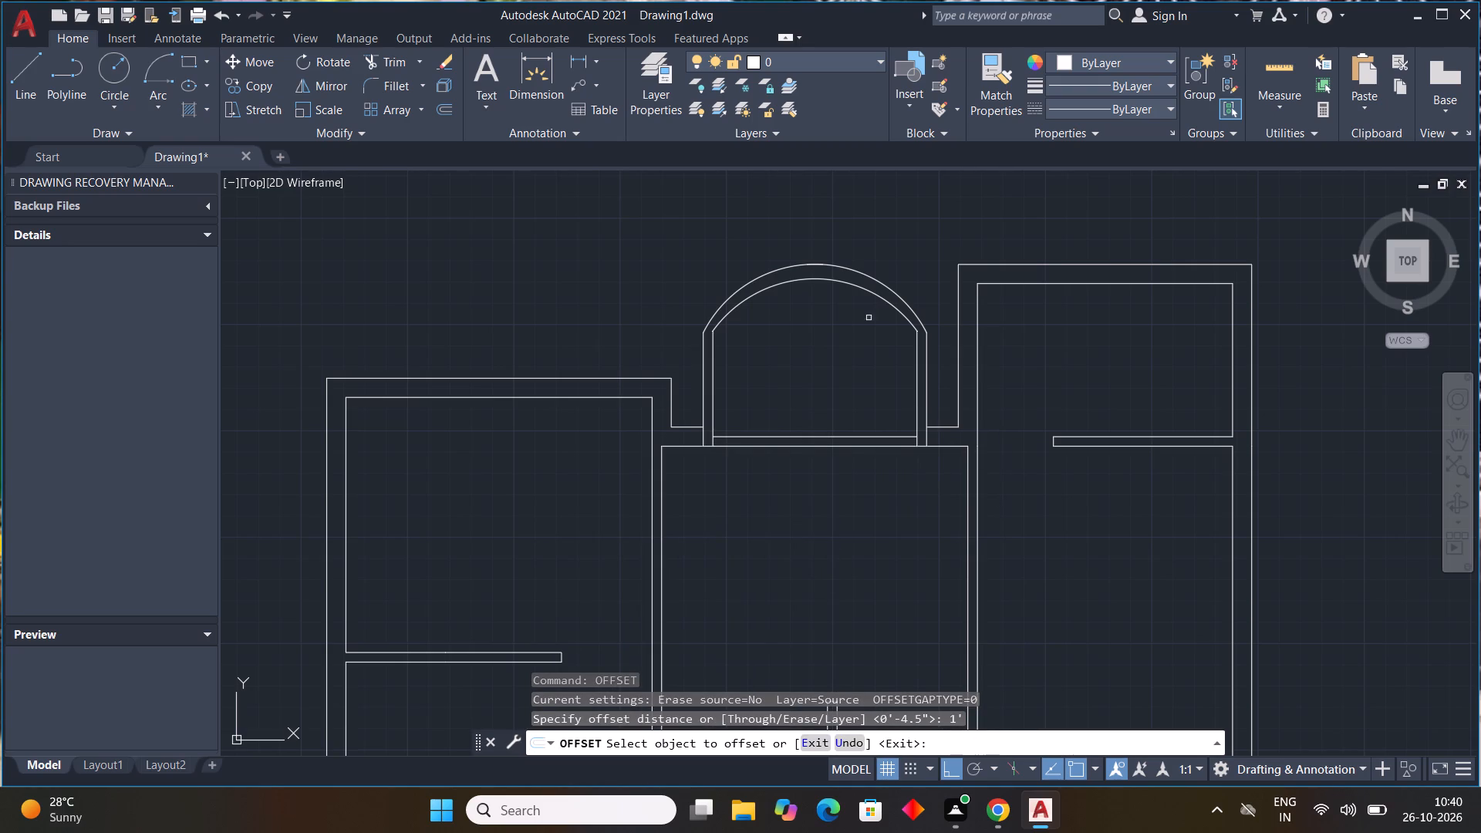
{"action": "left_click_drag", "start_coordinate": [918, 364], "coordinate": [891, 359]}
{"action": "left_click", "coordinate": [865, 359]}
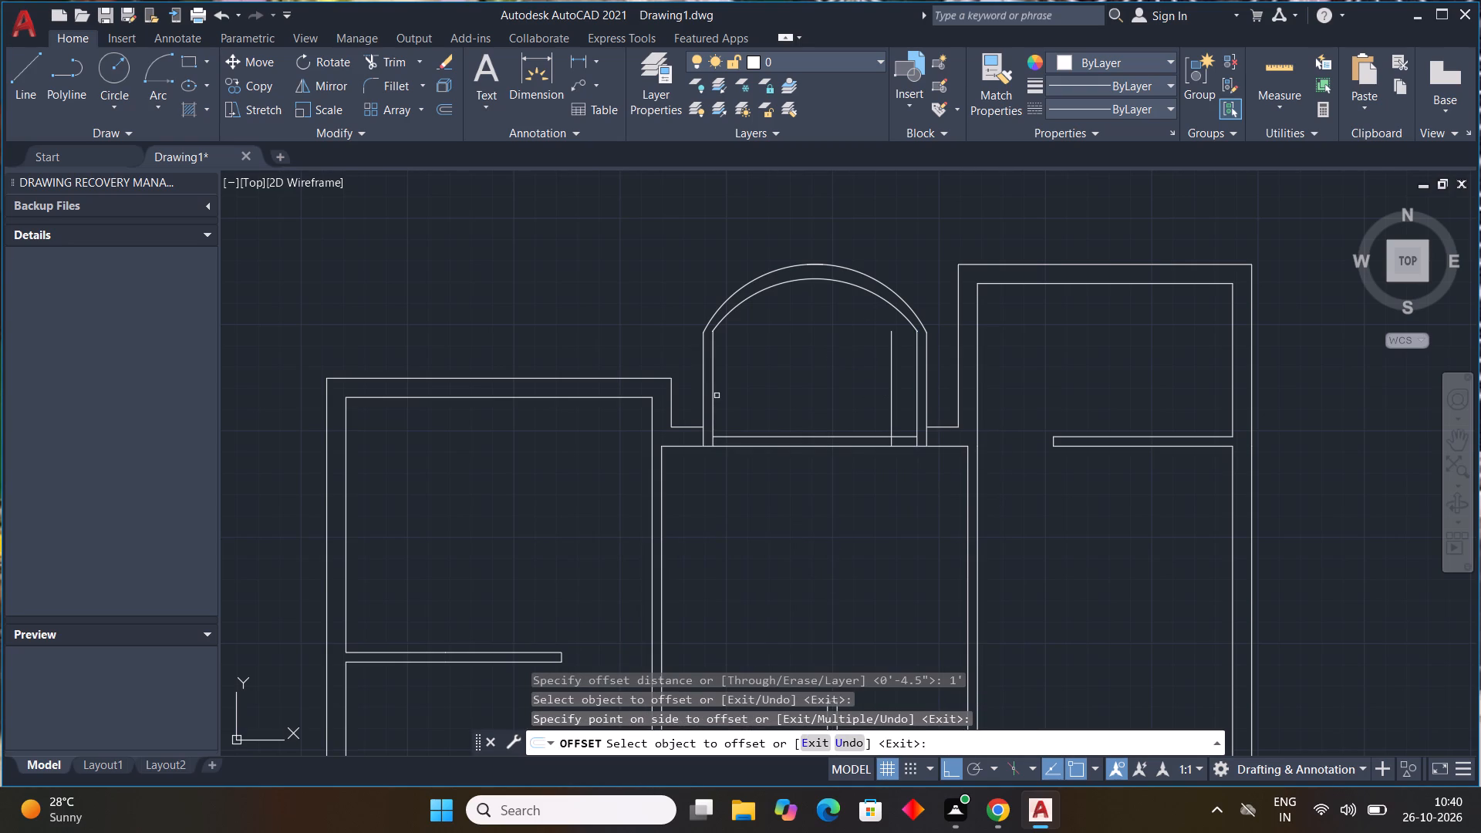
{"action": "left_click_drag", "start_coordinate": [714, 395], "coordinate": [743, 406]}
{"action": "left_click", "coordinate": [759, 408]}
{"action": "key", "text": "Escape"}
{"action": "key", "text": "Escape"}
{"action": "key", "text": "Escape"}
{"action": "key", "text": "Escape"}
{"action": "key", "text": "Escape"}
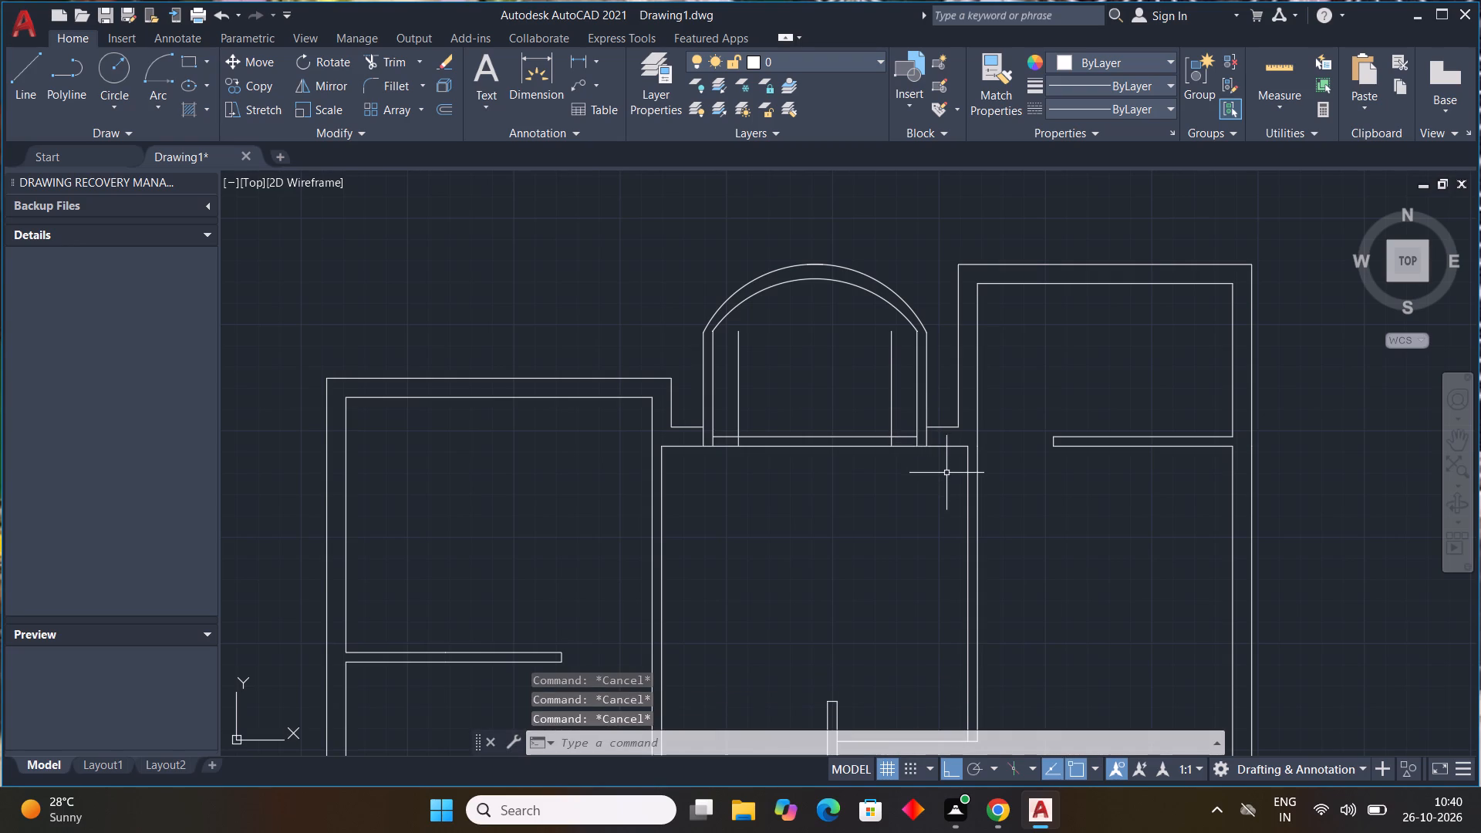
{"action": "key", "text": "Escape"}
Trim both offset vertical lines above the 4.5" band, leaving only the short jamb lines within it.
{"action": "type", "text": "tr"}
{"action": "key", "text": "space"}
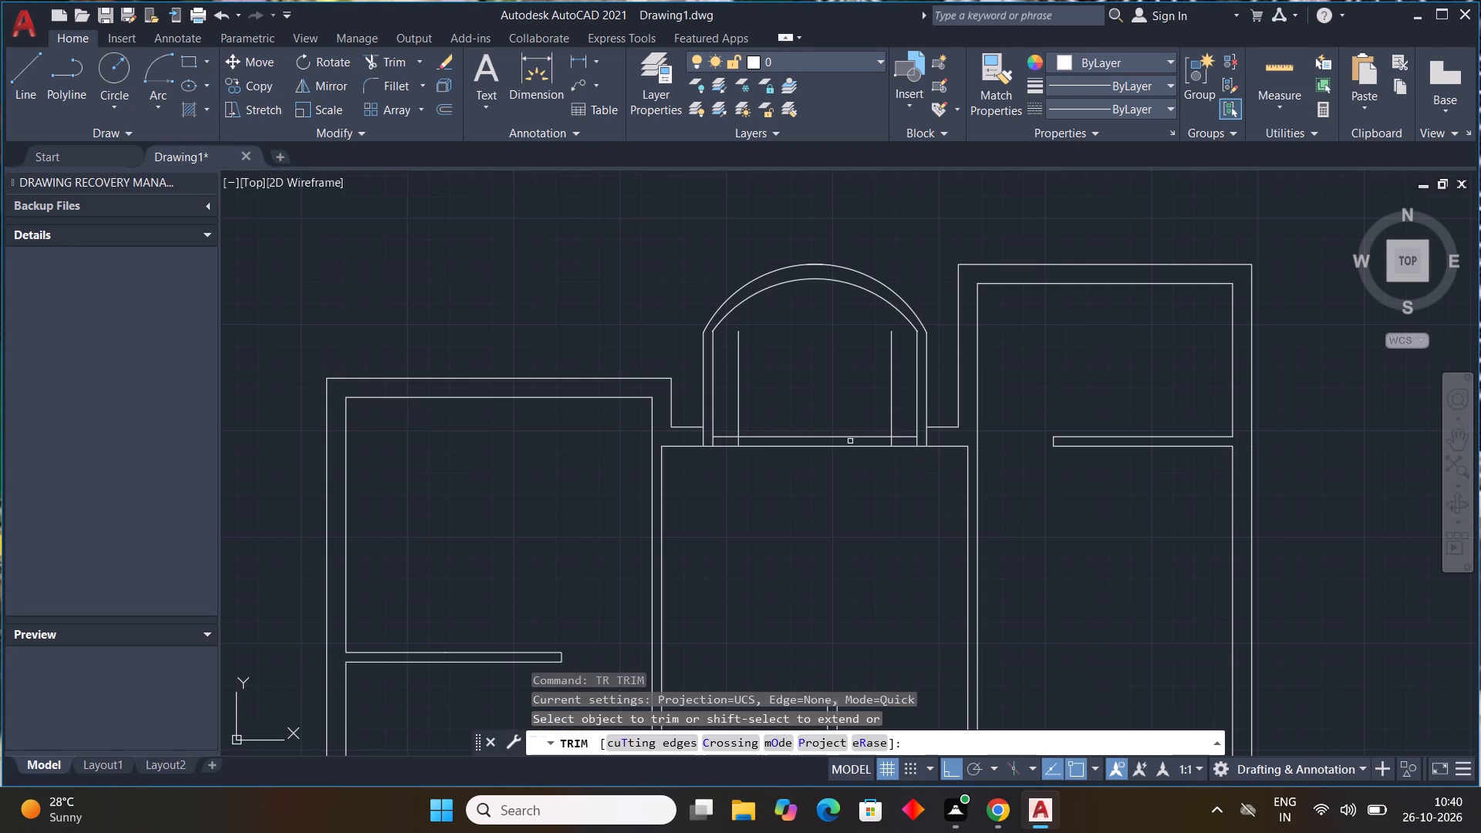
{"action": "left_click_drag", "start_coordinate": [730, 379], "coordinate": [906, 385]}
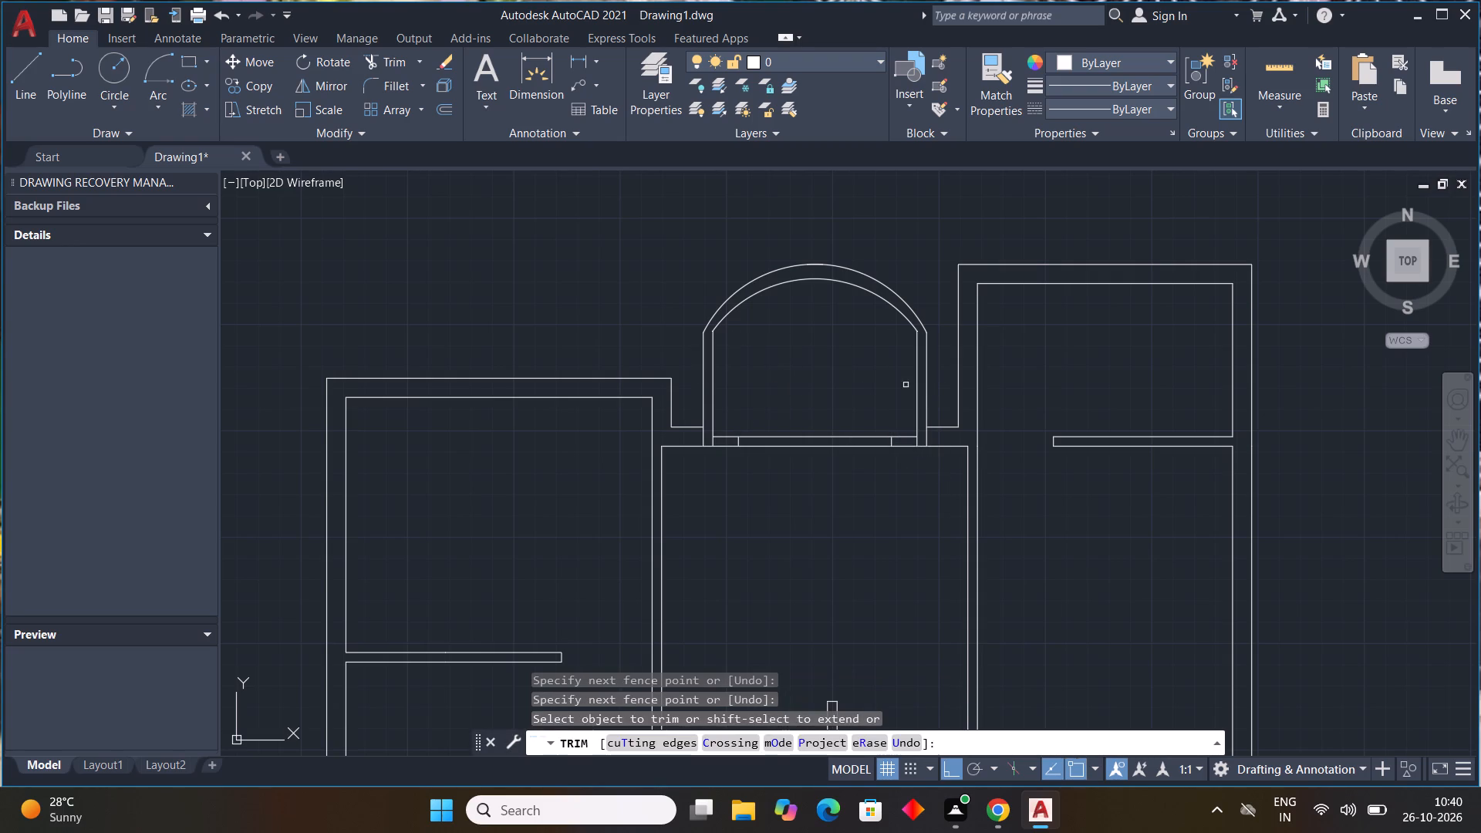
{"action": "key", "text": "Escape"}
{"action": "key", "text": "Escape"}
{"action": "key", "text": "Escape"}
{"action": "key", "text": "Escape"}
{"action": "key", "text": "Escape"}
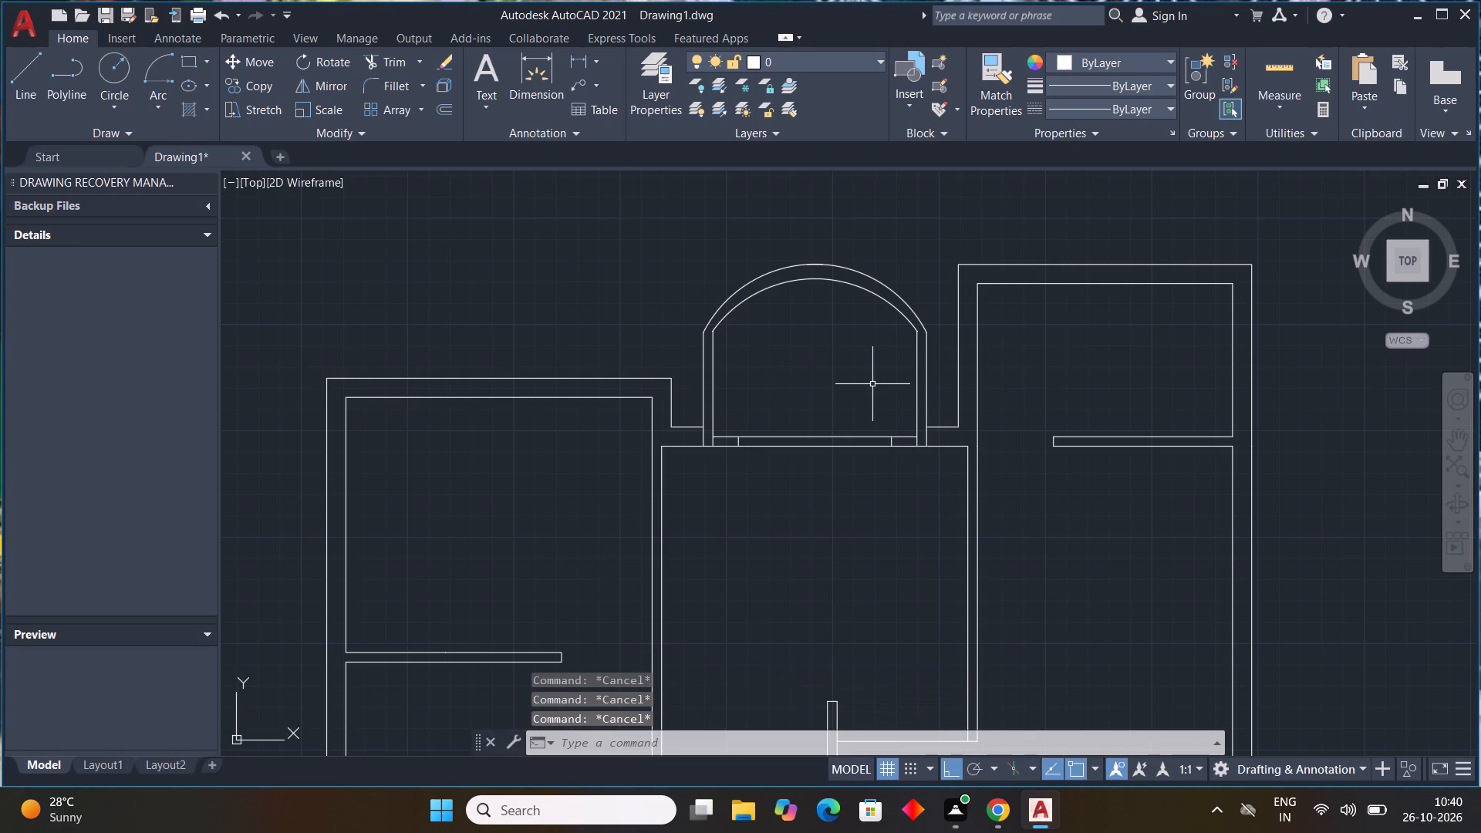
Draw a horizontal centre line inside the 4.5" band, joining the midpoints of the two short jamb lines.
{"action": "type", "text": "l"}
{"action": "key", "text": "space"}
{"action": "scroll", "coordinate": [781, 456], "scroll_direction": "up", "scroll_amount": 3}
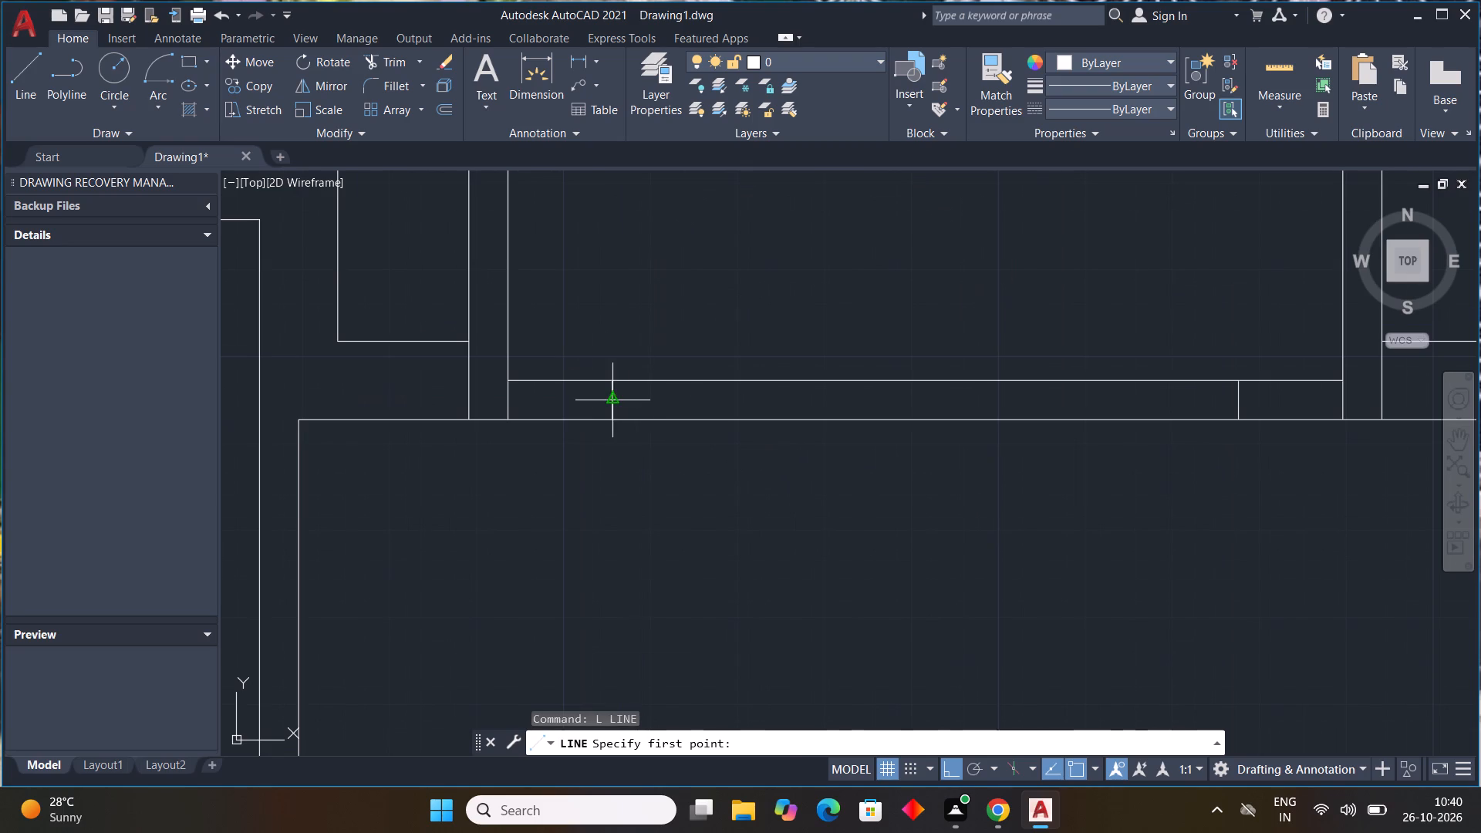
{"action": "left_click", "coordinate": [612, 397]}
{"action": "left_click", "coordinate": [1240, 397]}
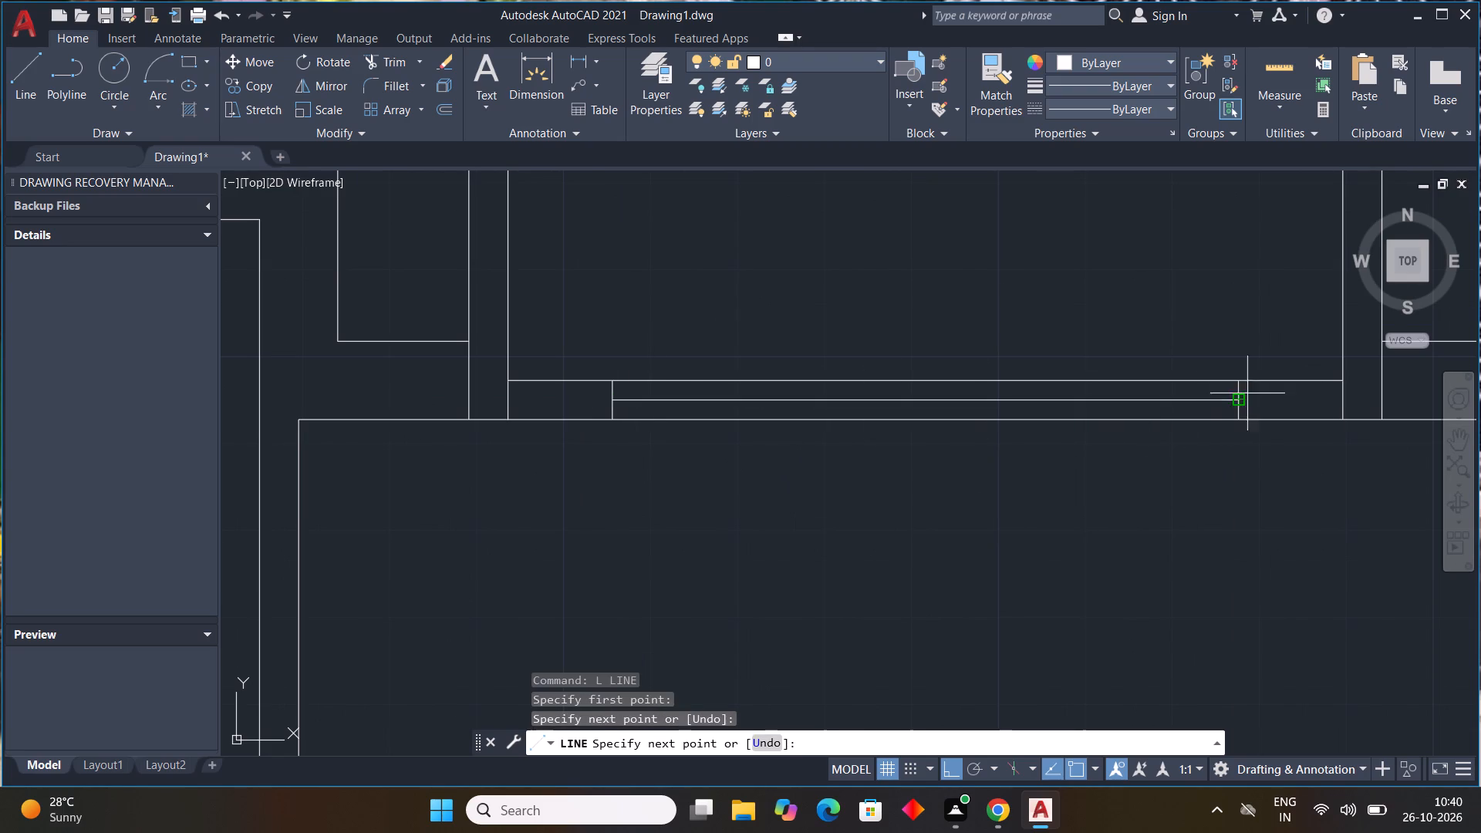
{"action": "key", "text": "Escape"}
{"action": "key", "text": "Escape"}
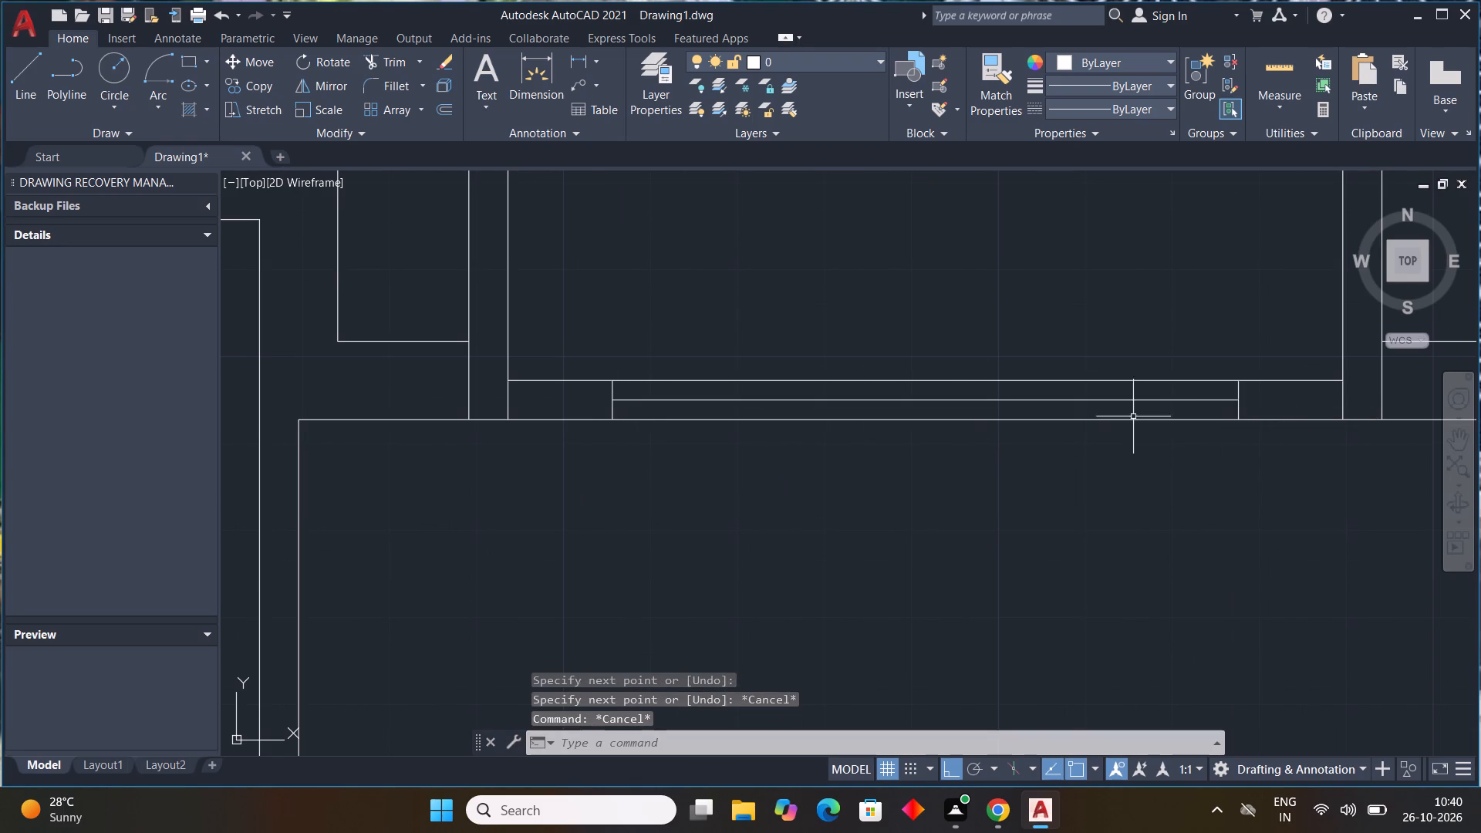
Draw a vertical line in the upper-right room from the short partition's lower face down to the bottom wall's inner face, near the outer wall.
{"action": "key", "text": "Escape"}
{"action": "scroll", "coordinate": [1058, 369], "scroll_direction": "down", "scroll_amount": 3}
{"action": "scroll", "coordinate": [1098, 464], "scroll_direction": "down", "scroll_amount": 2}
{"action": "middle_click_drag", "start_coordinate": [1105, 491], "coordinate": [1074, 464]}
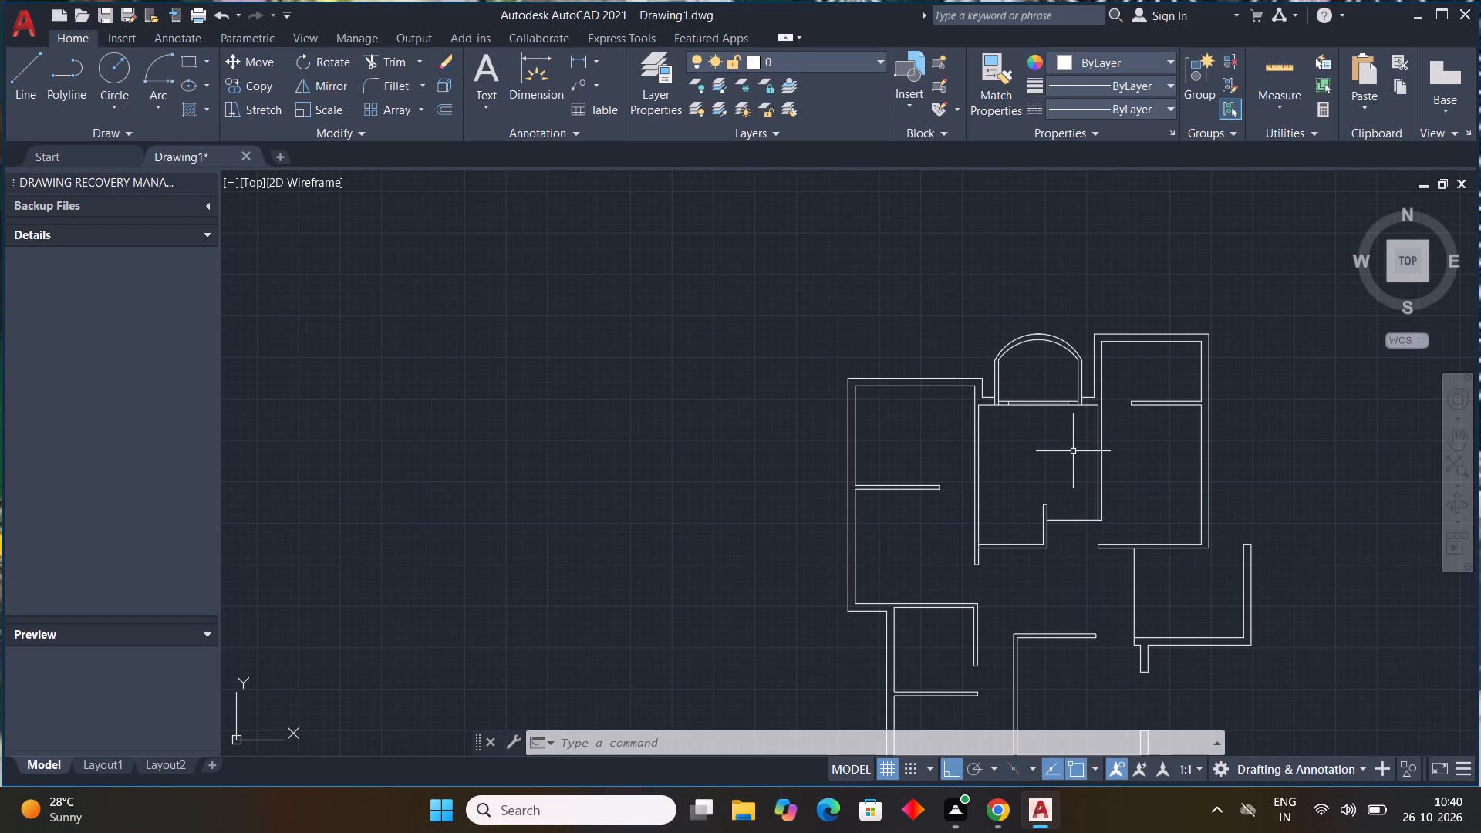
{"action": "type", "text": "l"}
{"action": "key", "text": "space"}
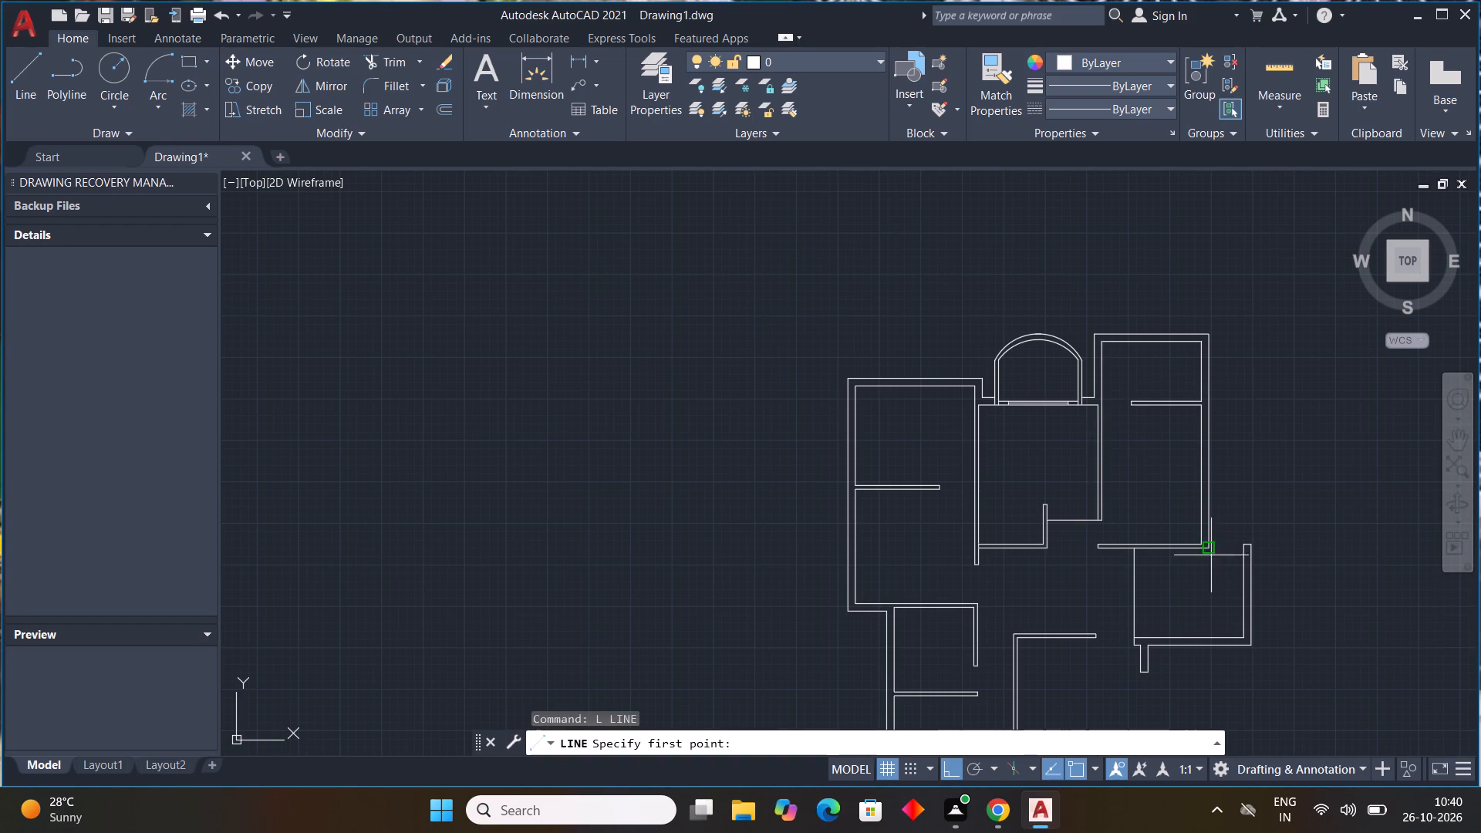
{"action": "scroll", "coordinate": [1215, 470], "scroll_direction": "up", "scroll_amount": 2}
{"action": "middle_click_drag", "start_coordinate": [1263, 500], "coordinate": [1315, 487]}
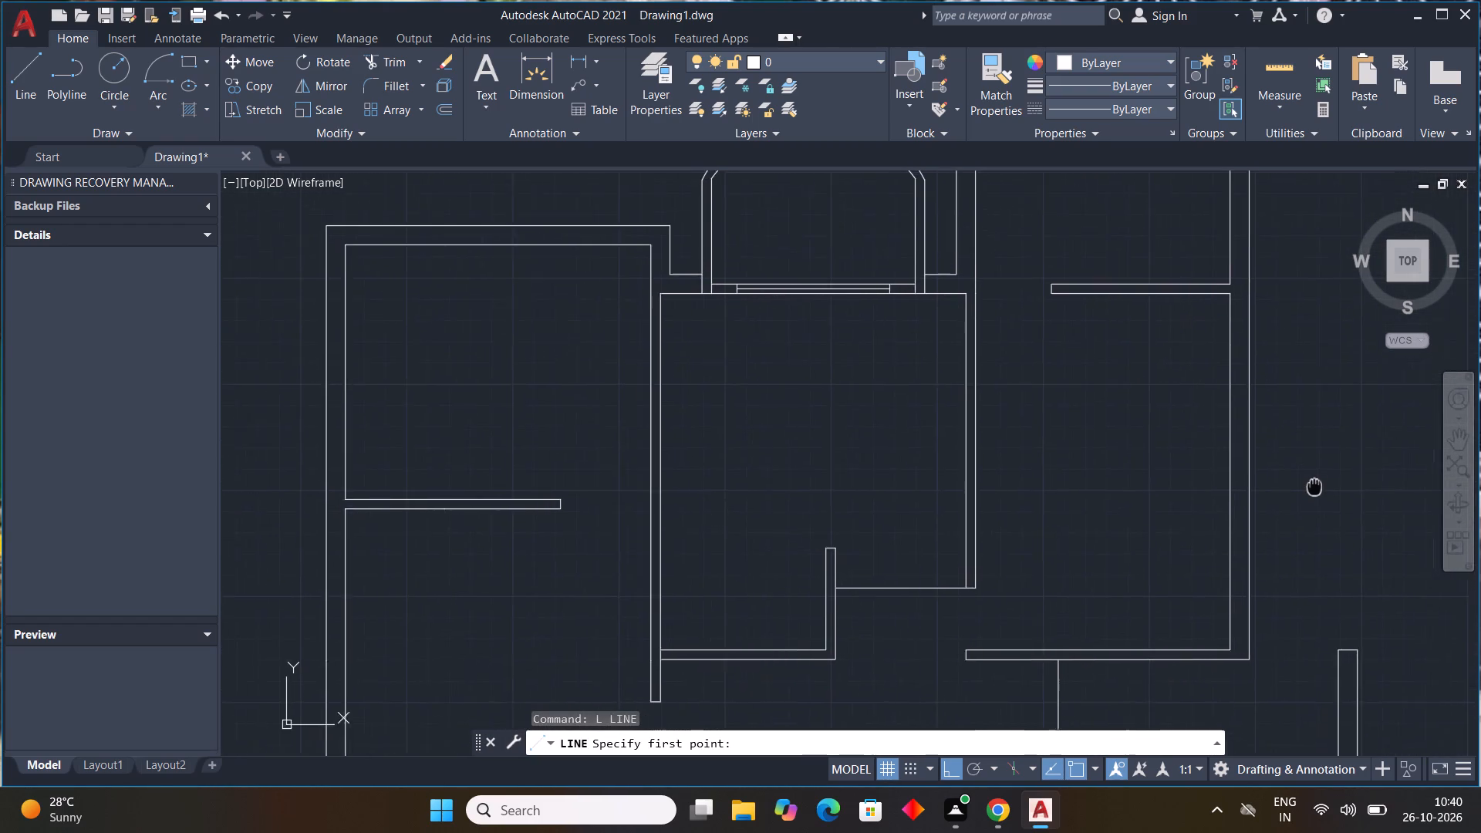
{"action": "middle_click_drag", "start_coordinate": [1315, 487], "coordinate": [1341, 471]}
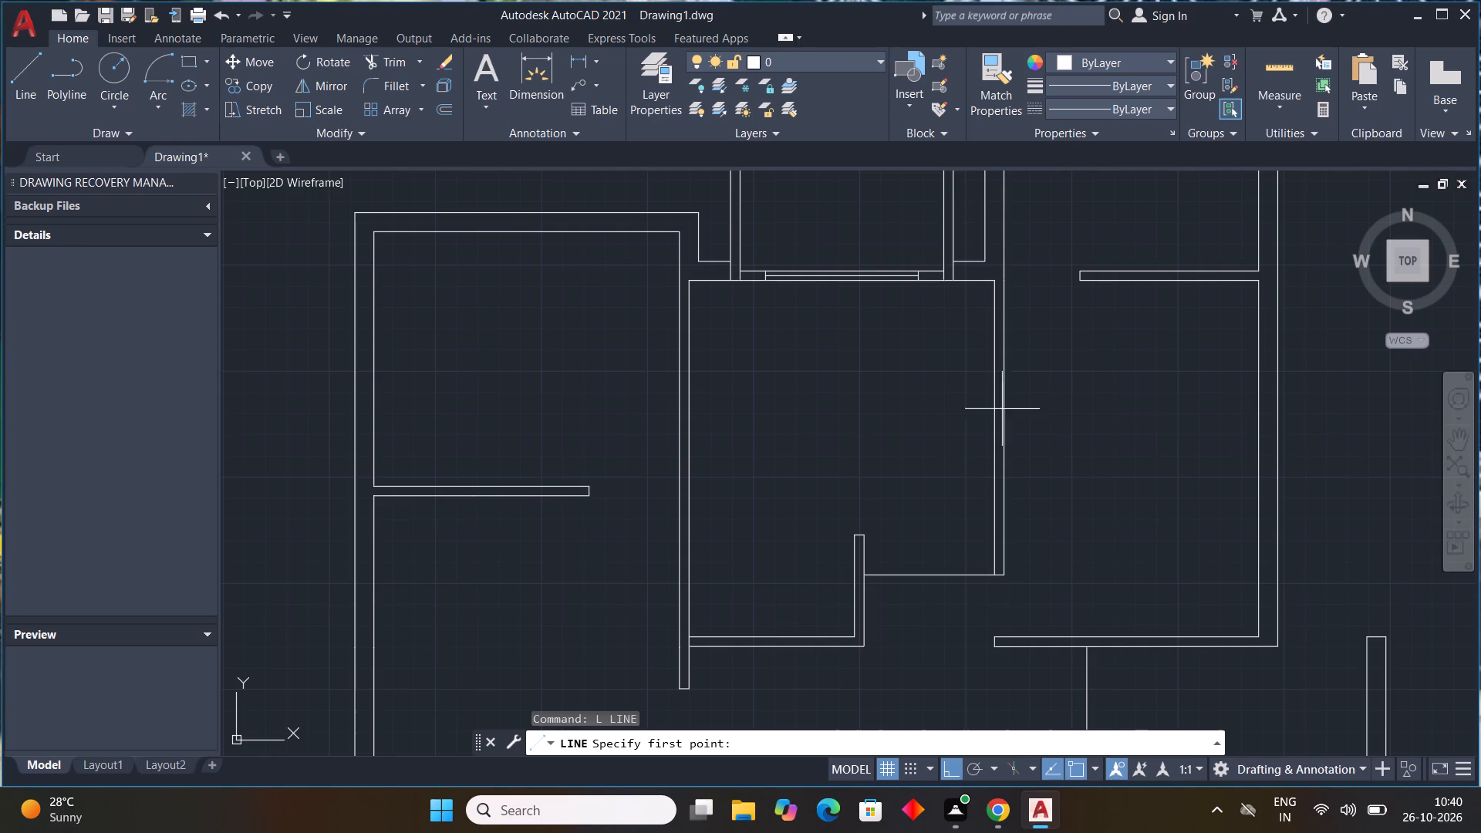
{"action": "left_click", "coordinate": [1194, 282]}
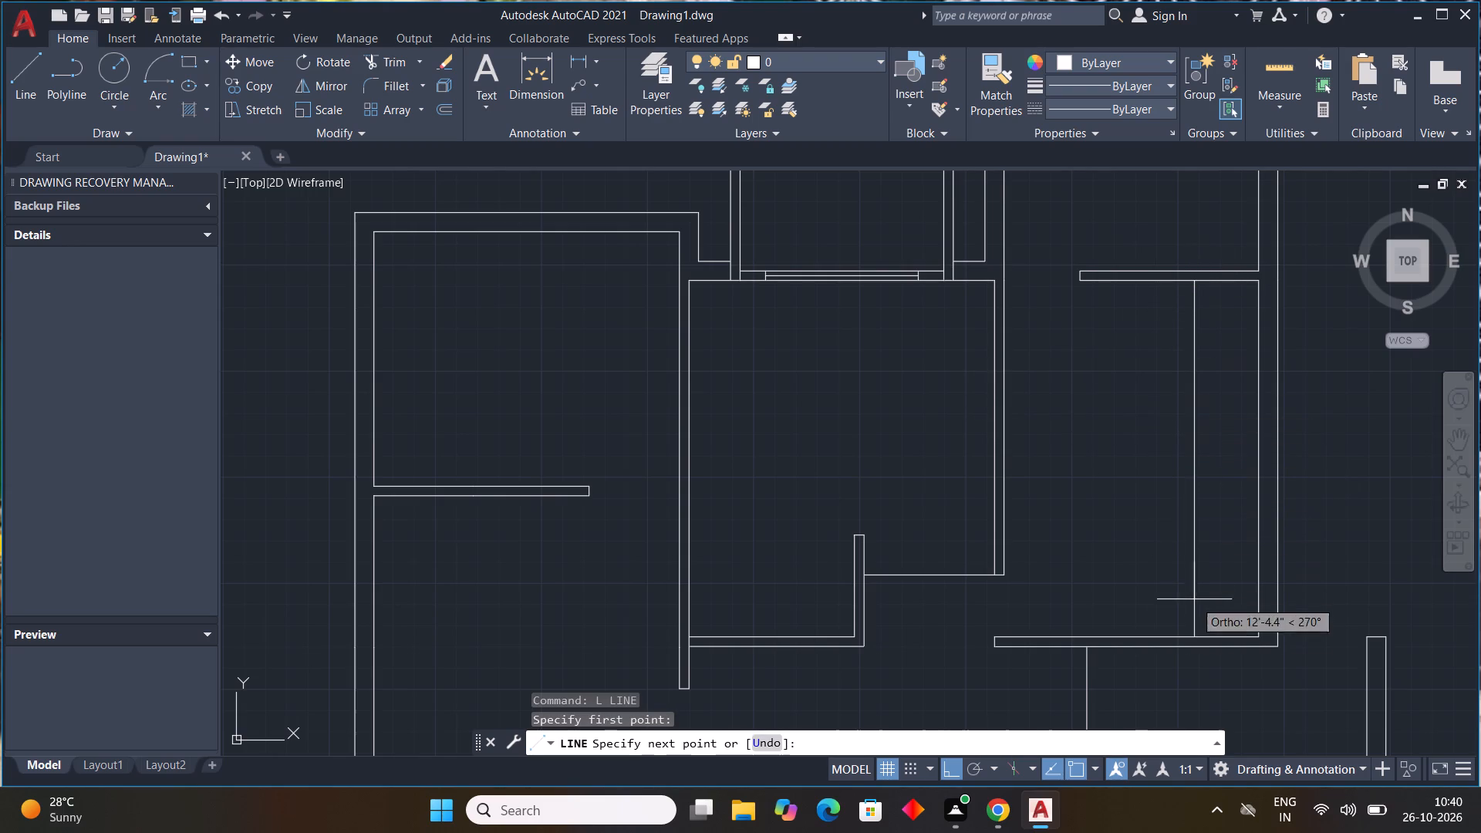
{"action": "left_click", "coordinate": [1189, 636]}
{"action": "scroll", "coordinate": [1216, 577], "scroll_direction": "down", "scroll_amount": 3}
{"action": "key", "text": "Escape"}
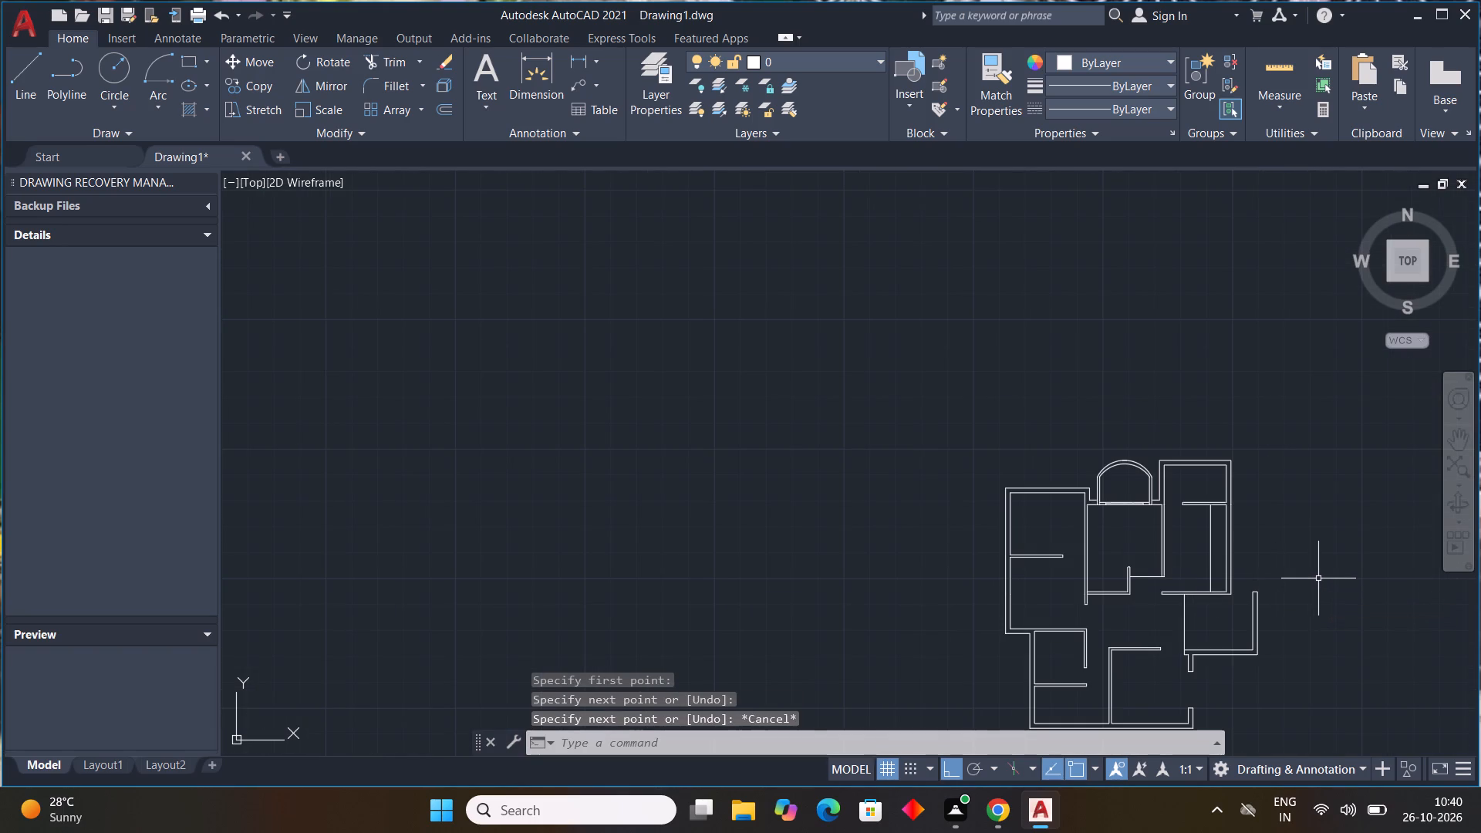
{"action": "key", "text": "Escape"}
{"action": "key", "text": "Escape"}
{"action": "key", "text": "Escape"}
{"action": "key", "text": "Escape"}
{"action": "key", "text": "Escape"}
{"action": "key", "text": "Escape"}
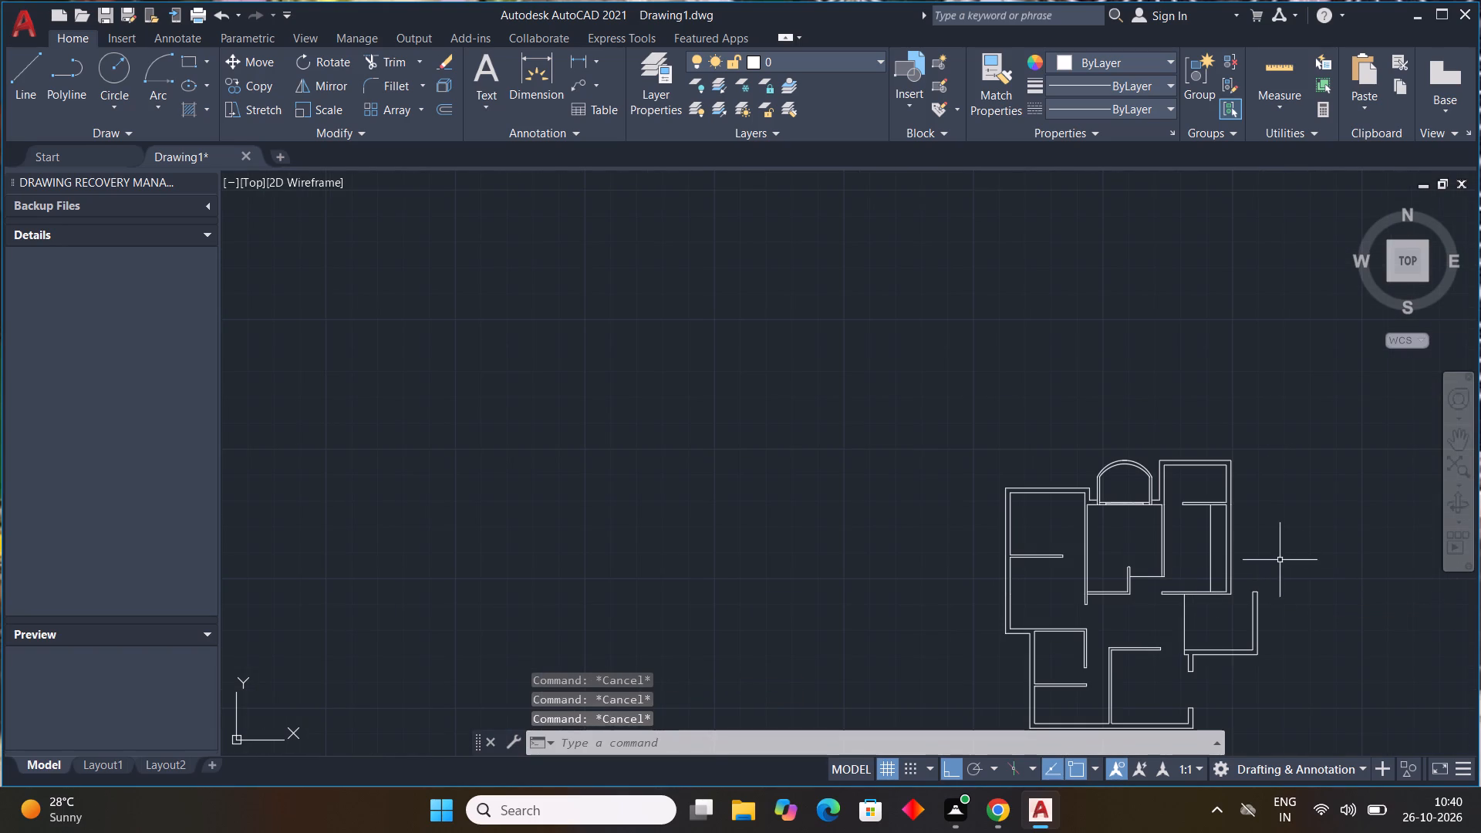
Draw connected lines from the upper-right room's lower outer corner, 1" outward to the east and 3' up alongside the outer wall.
{"action": "scroll", "coordinate": [1277, 557], "scroll_direction": "down", "scroll_amount": 3}
{"action": "middle_click_drag", "start_coordinate": [1291, 563], "coordinate": [1128, 455]}
{"action": "scroll", "coordinate": [1106, 470], "scroll_direction": "up", "scroll_amount": 3}
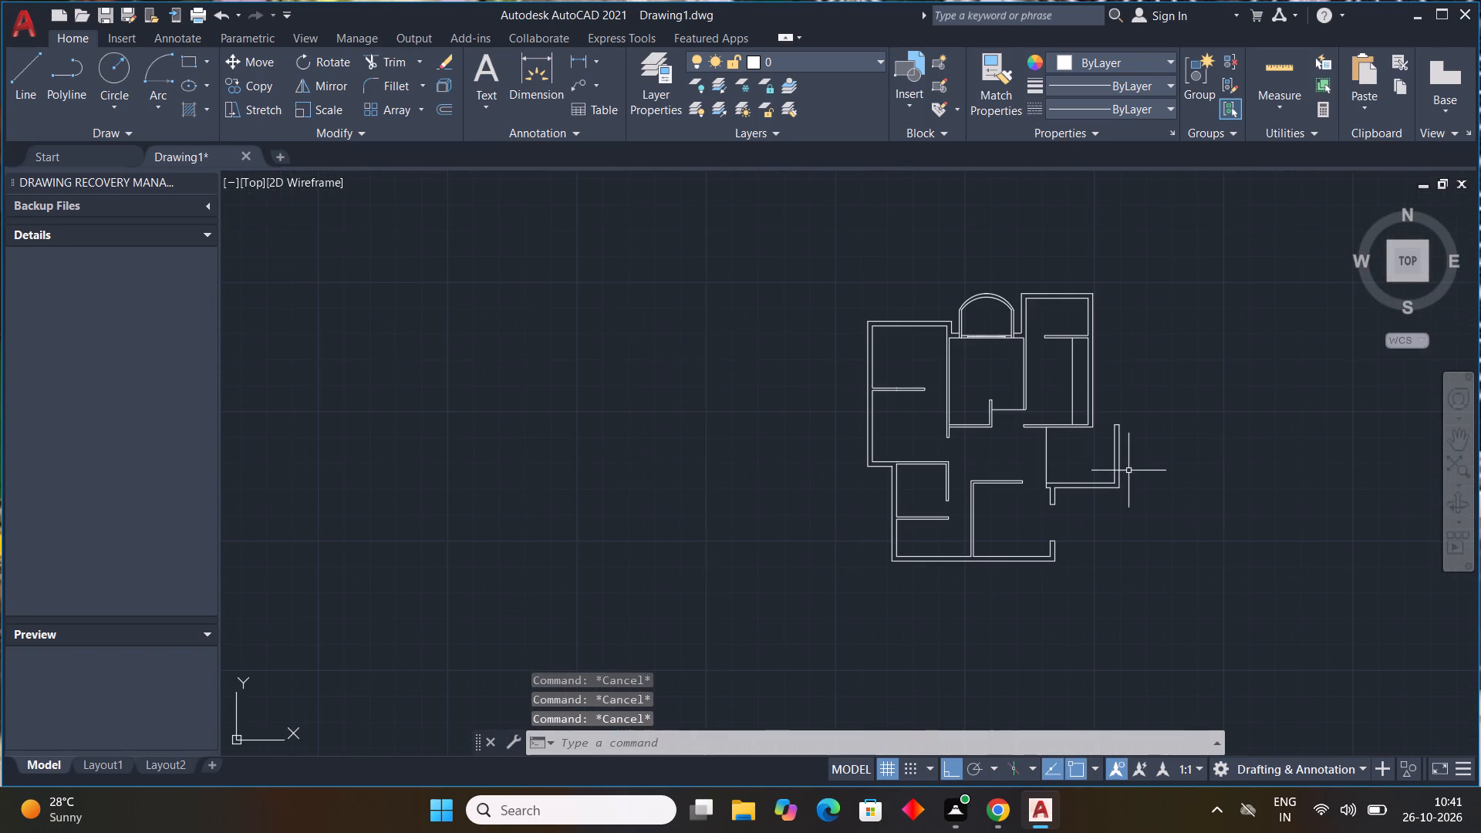
{"action": "key", "text": "Escape"}
{"action": "scroll", "coordinate": [1108, 420], "scroll_direction": "up", "scroll_amount": 4}
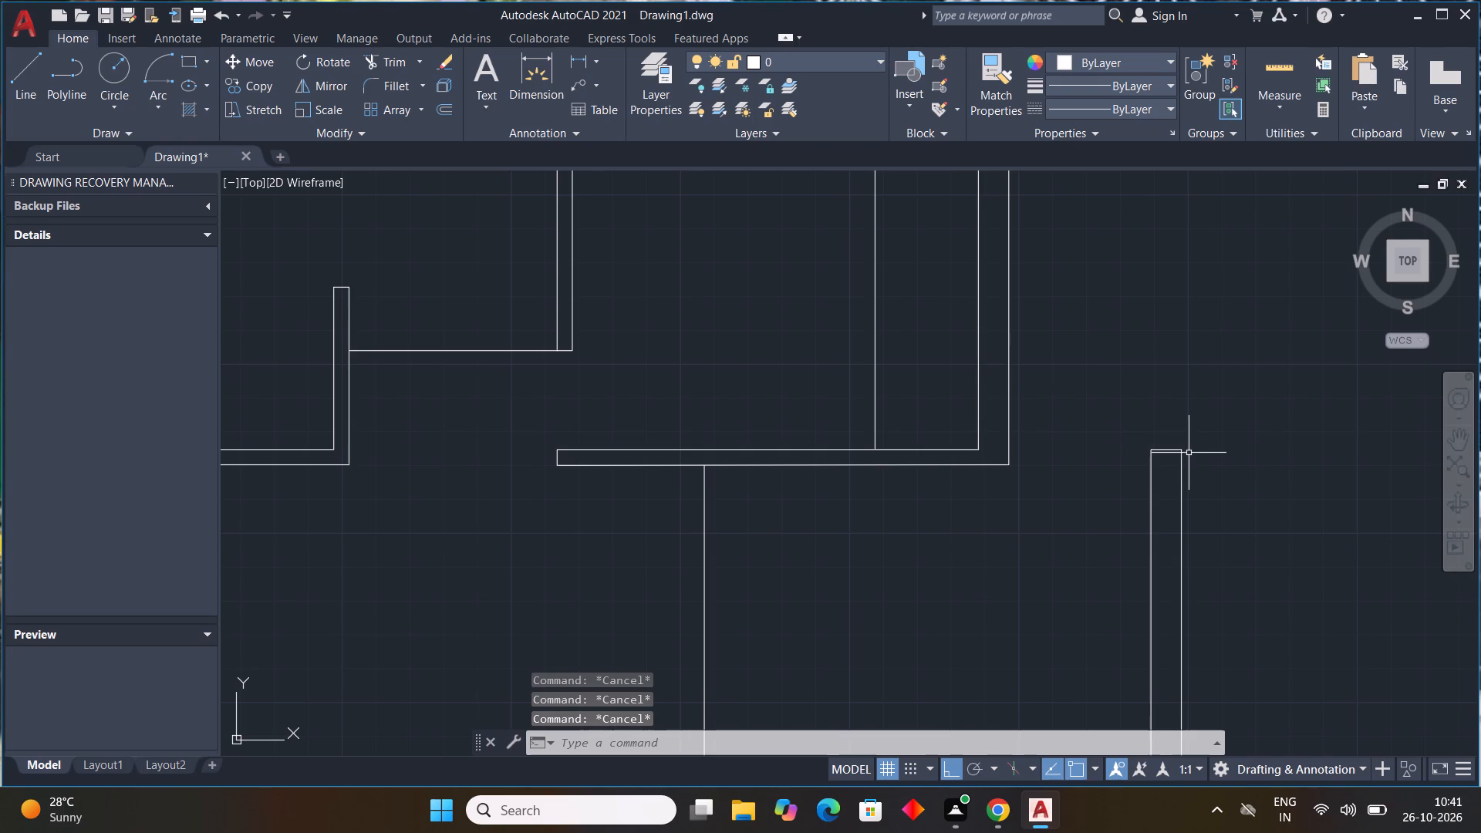
{"action": "type", "text": "l"}
{"action": "key", "text": "space"}
{"action": "left_click_drag", "start_coordinate": [1007, 465], "coordinate": [1015, 464]}
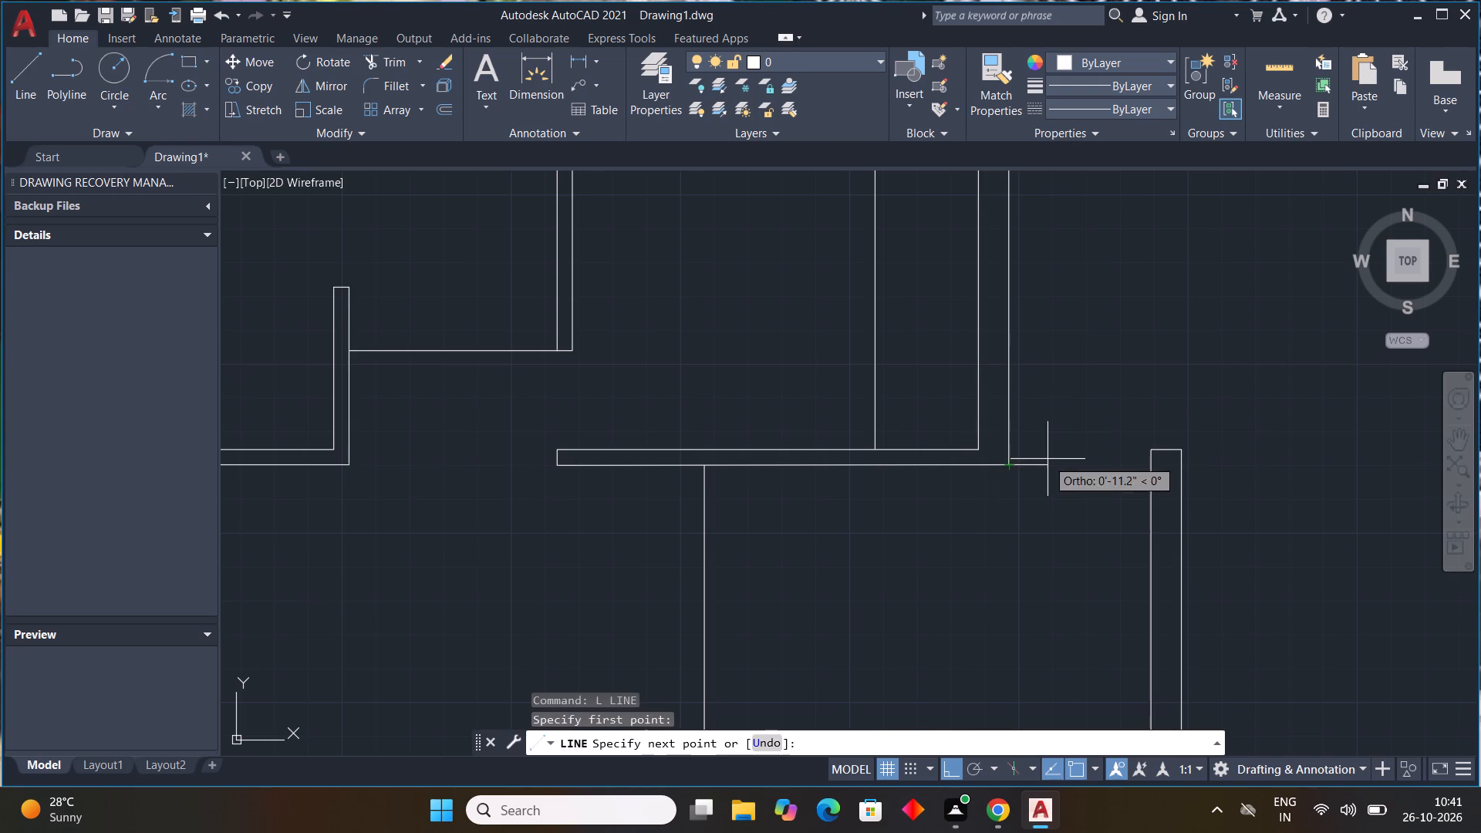
{"action": "type", "text": "1\""}
{"action": "key", "text": "Return"}
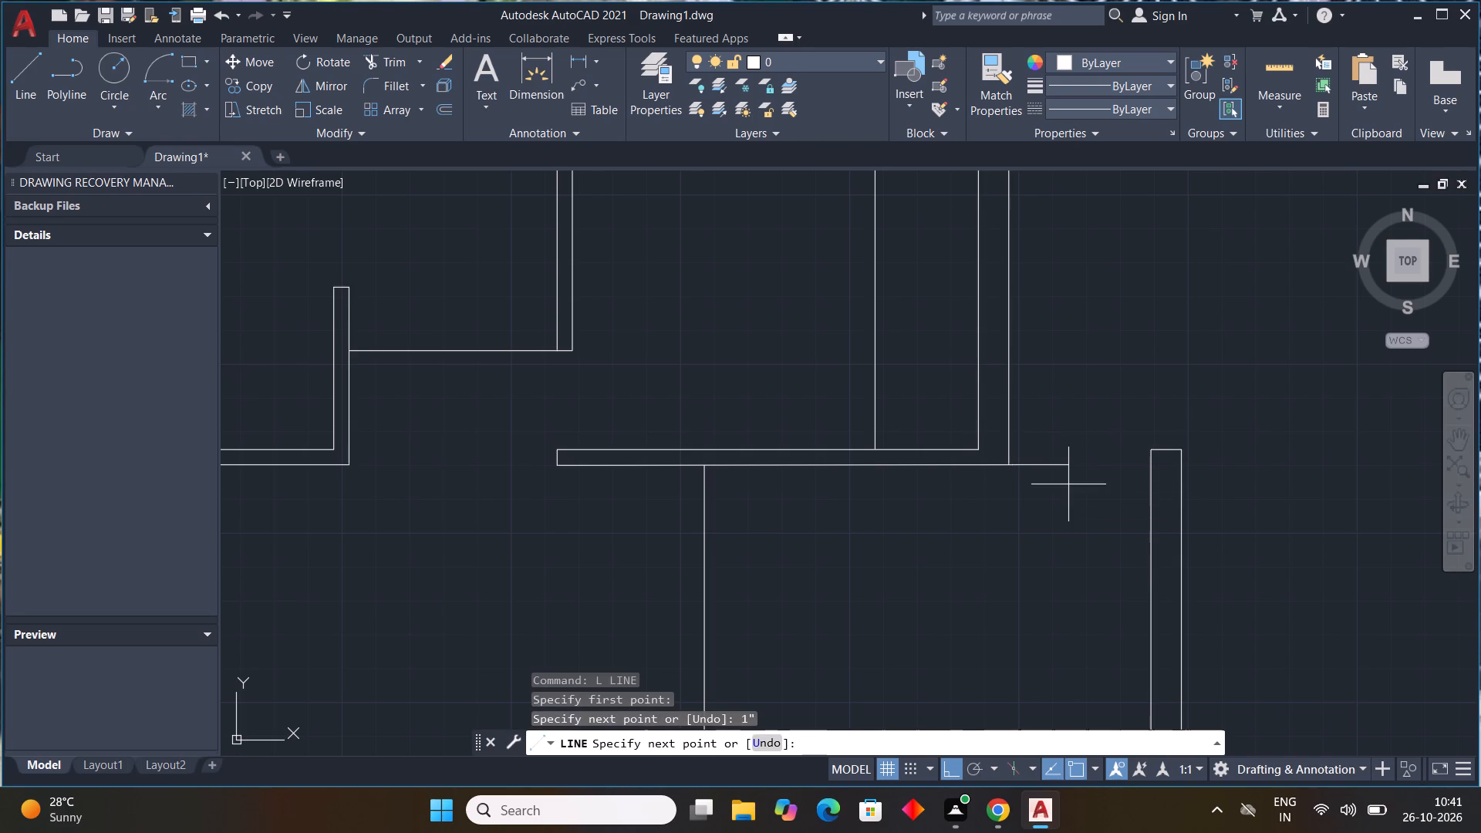
{"action": "middle_click_drag", "start_coordinate": [1064, 333], "coordinate": [1068, 399]}
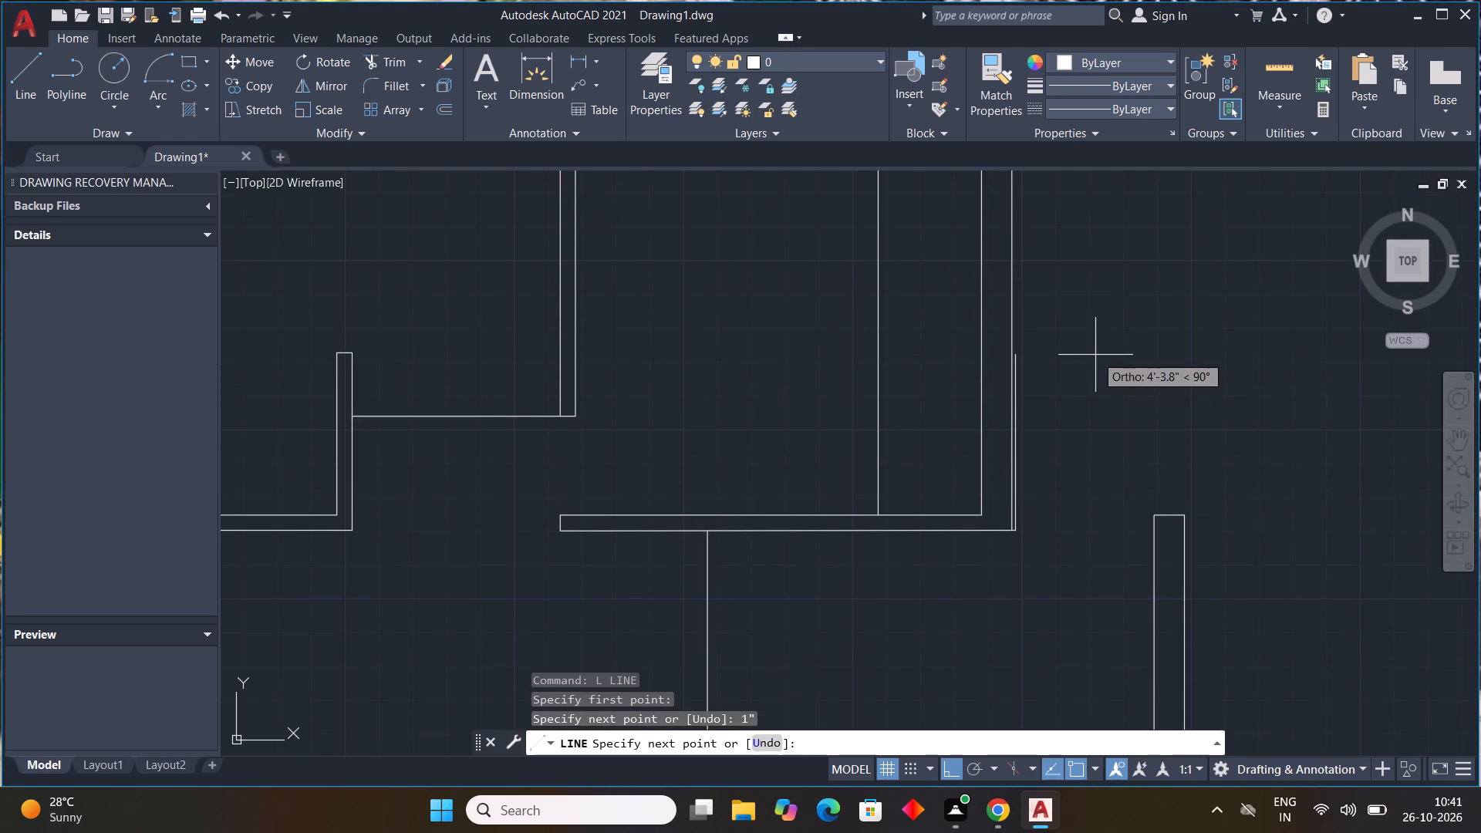
{"action": "type", "text": "3'"}
{"action": "key", "text": "Return"}
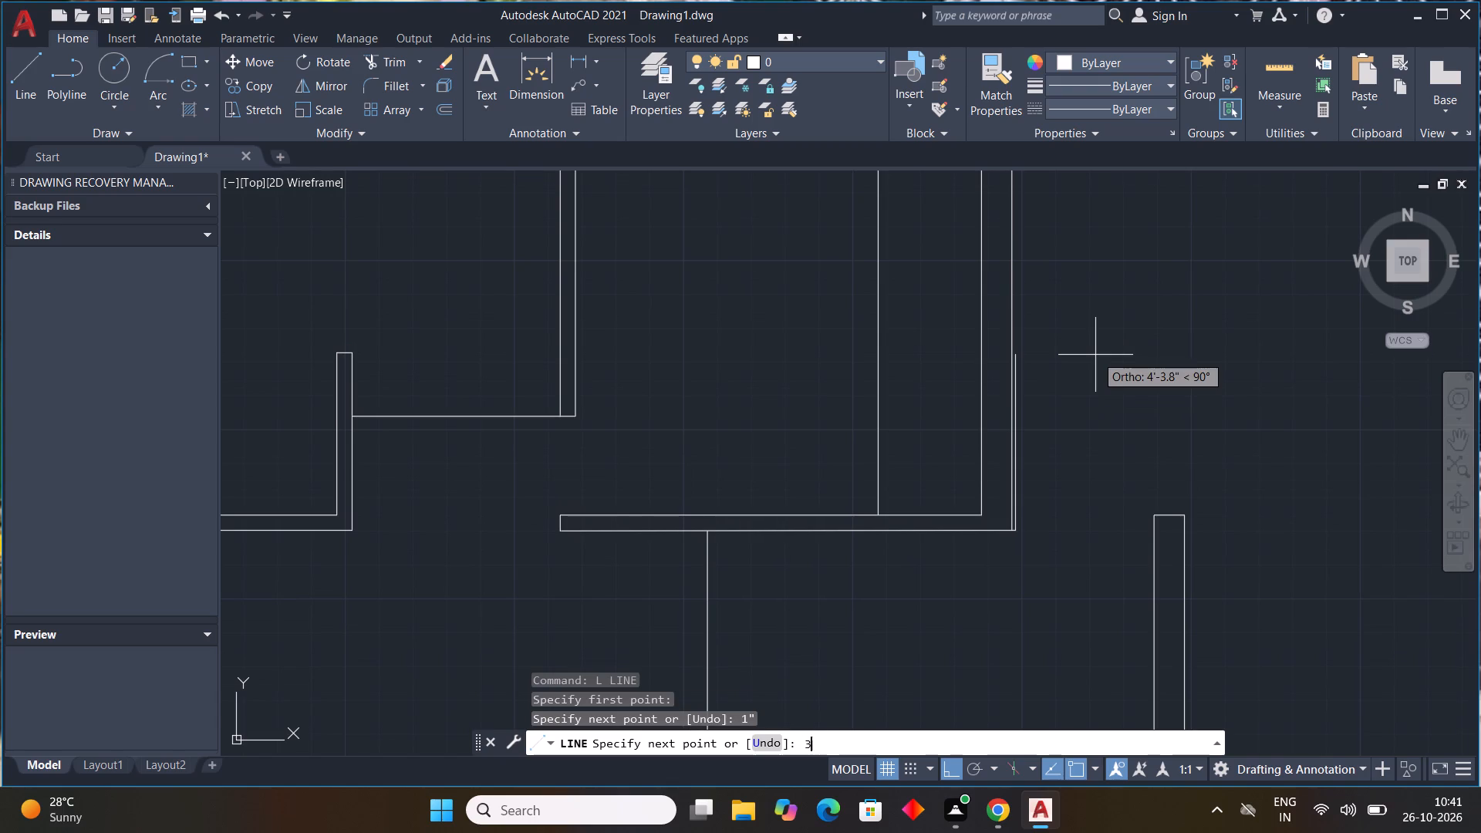
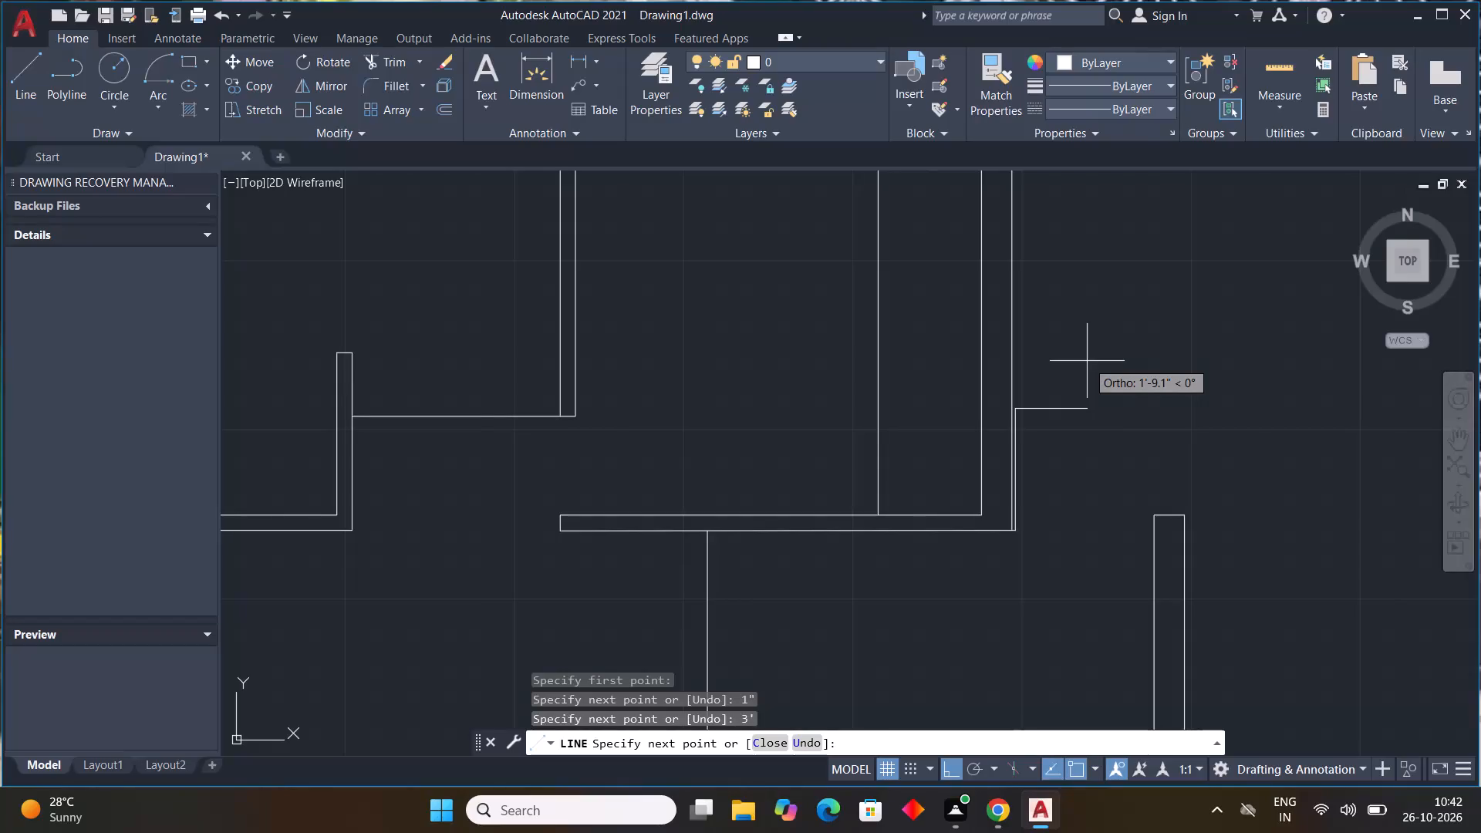
Undo the 3' segment and complete the door leaf at the east wall's lower corner, 3'6" long and 1" thick.
{"action": "scroll", "coordinate": [994, 629], "scroll_direction": "down", "scroll_amount": 3}
{"action": "scroll", "coordinate": [1096, 453], "scroll_direction": "up", "scroll_amount": 2}
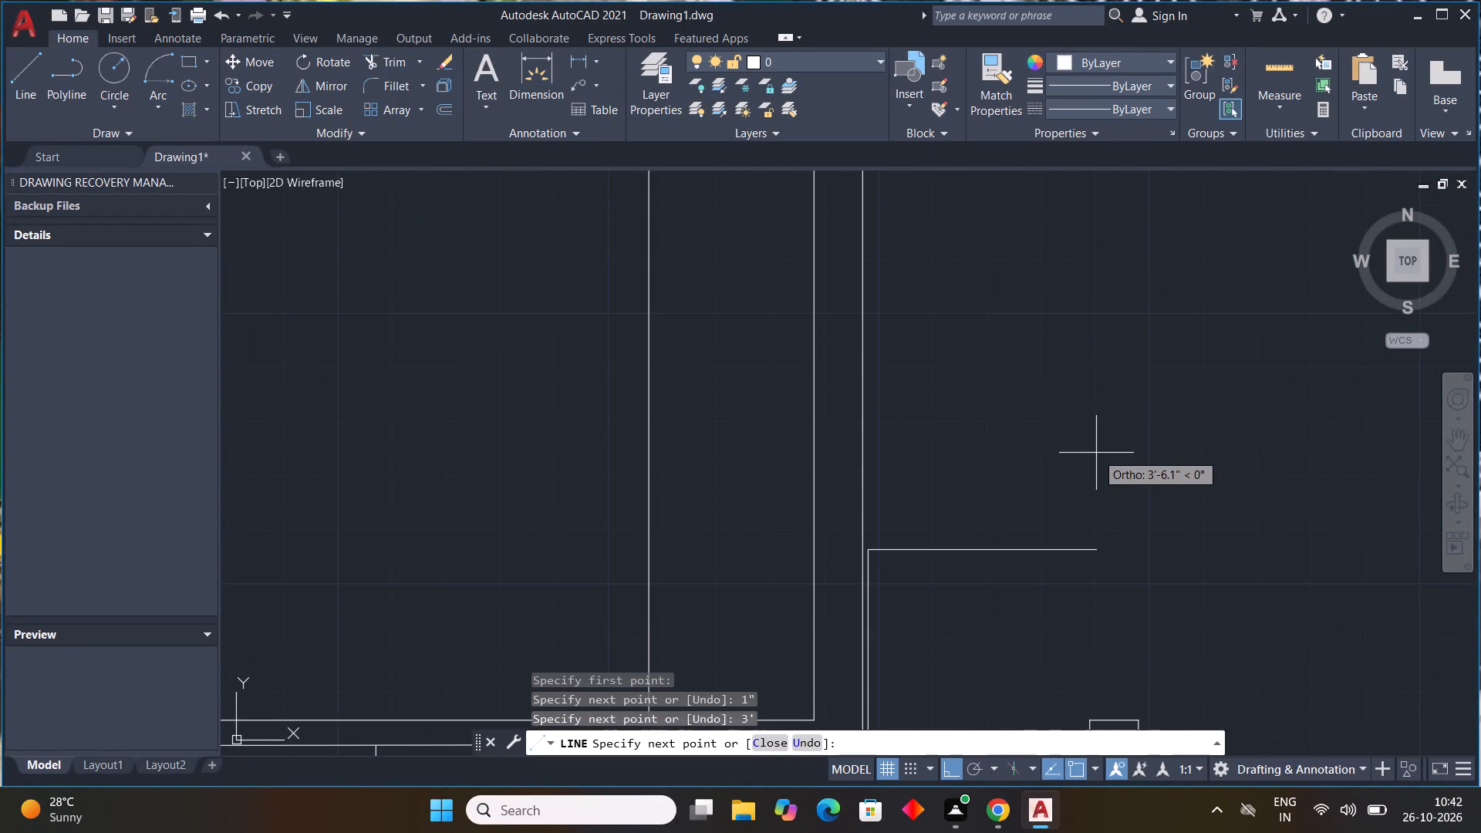
{"action": "key", "text": "ctrl+z"}
{"action": "scroll", "coordinate": [1096, 450], "scroll_direction": "down", "scroll_amount": 1}
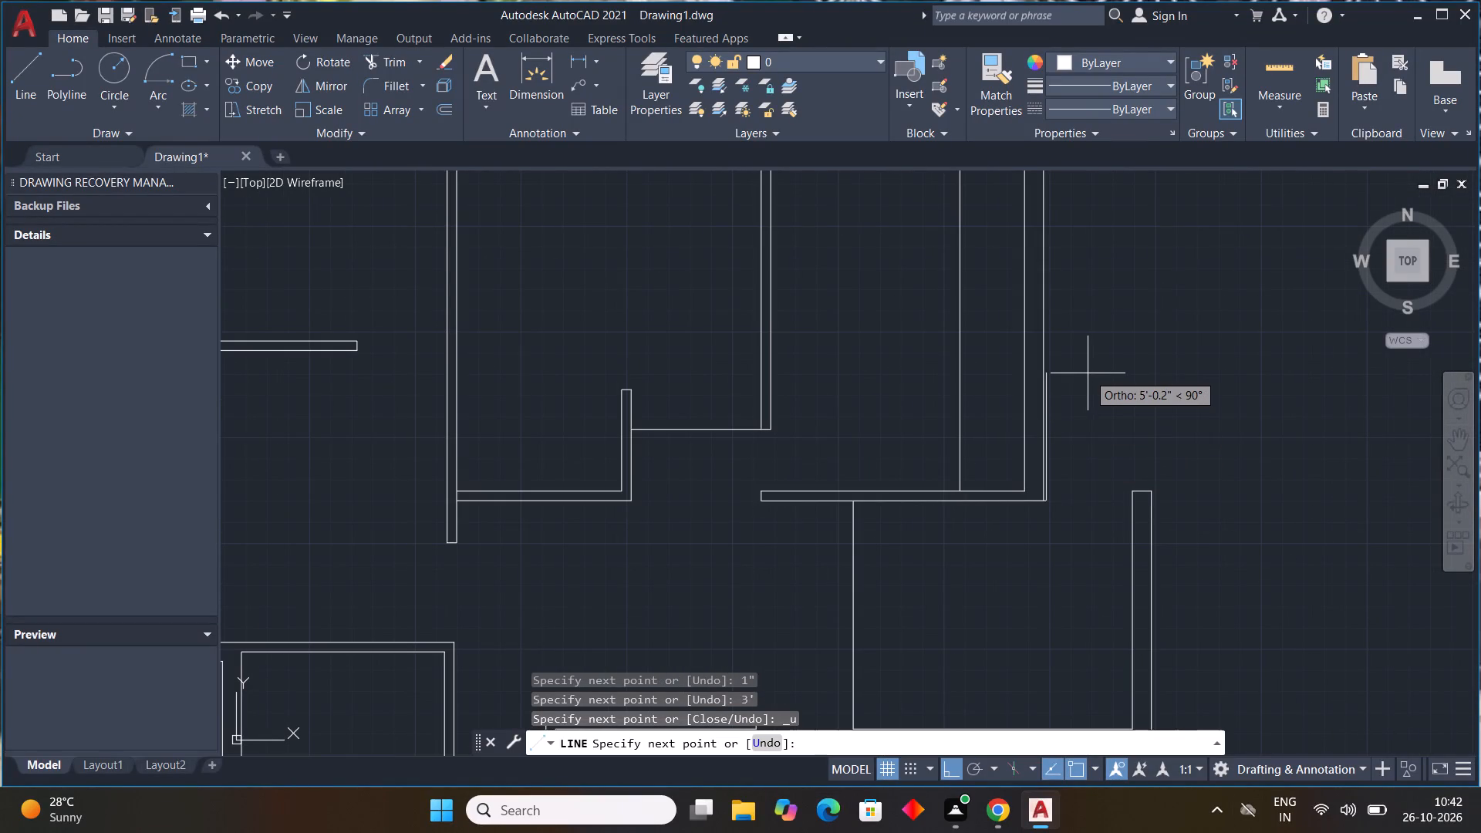
{"action": "type", "text": "3'"}
{"action": "type", "text": "6\""}
{"action": "key", "text": "Return"}
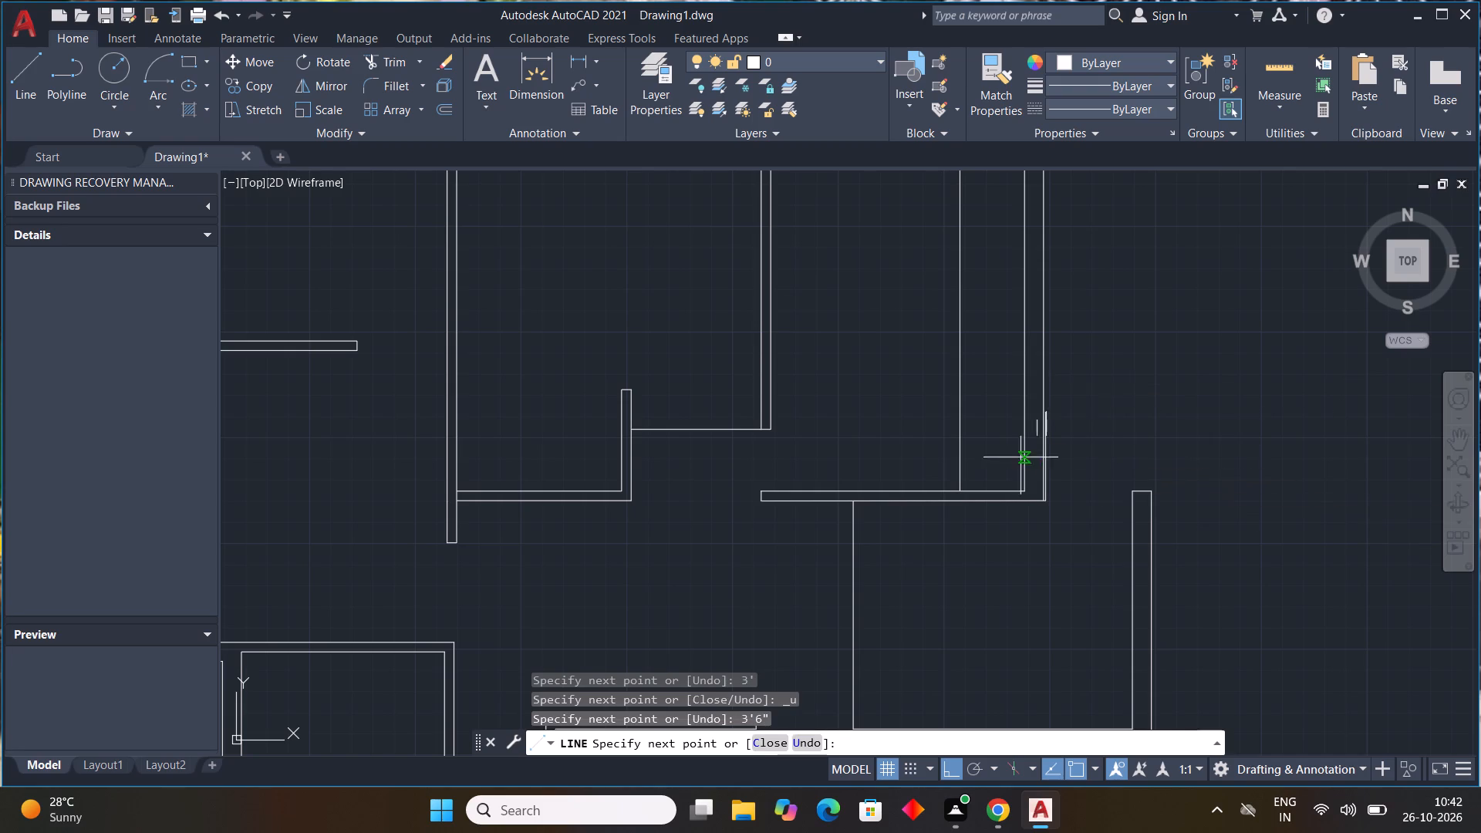
{"action": "scroll", "coordinate": [1112, 408], "scroll_direction": "up", "scroll_amount": 4}
{"action": "scroll", "coordinate": [1084, 389], "scroll_direction": "down", "scroll_amount": 2}
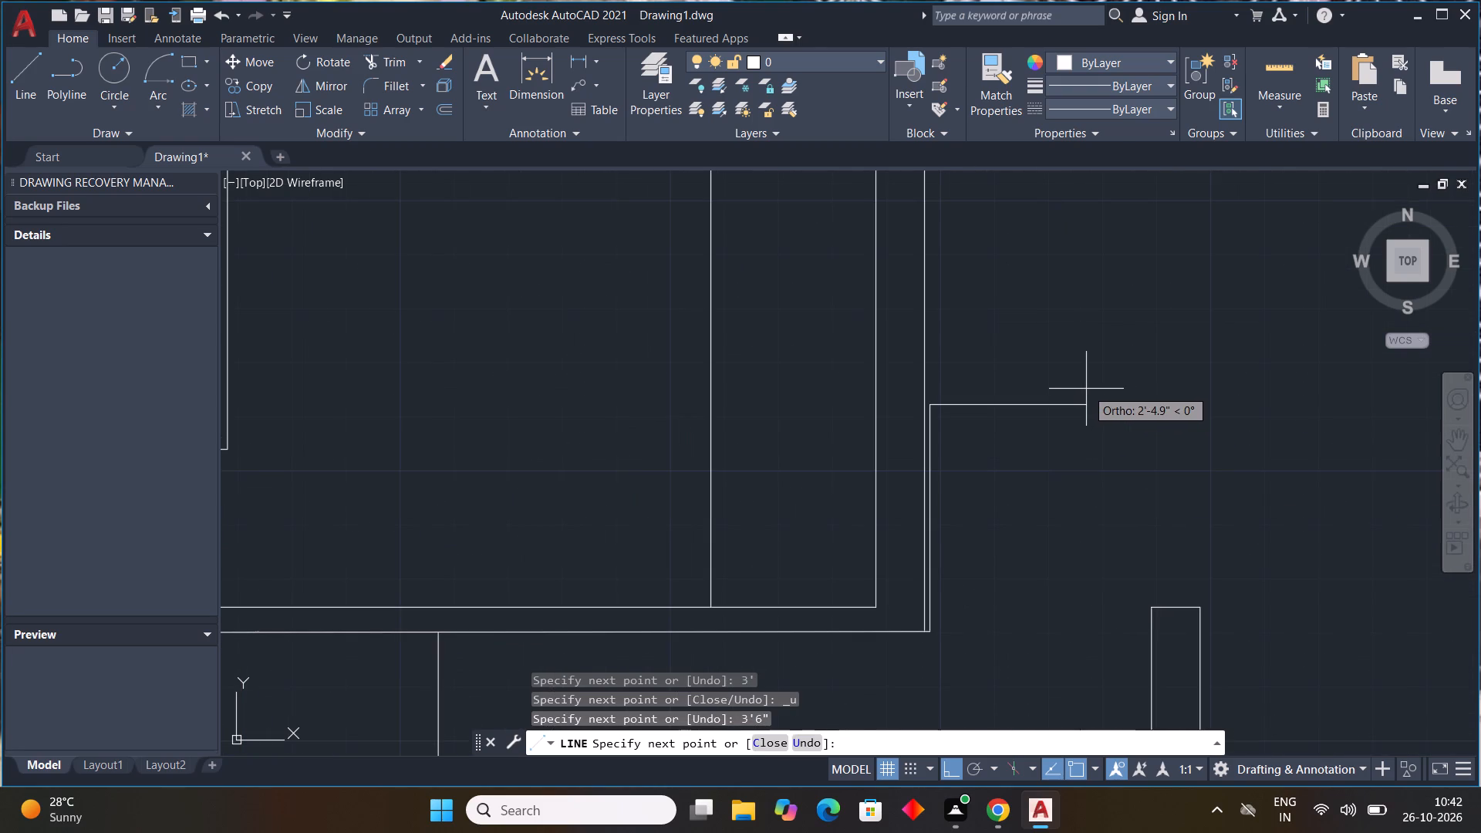
{"action": "type", "text": "1\""}
{"action": "key", "text": "Return"}
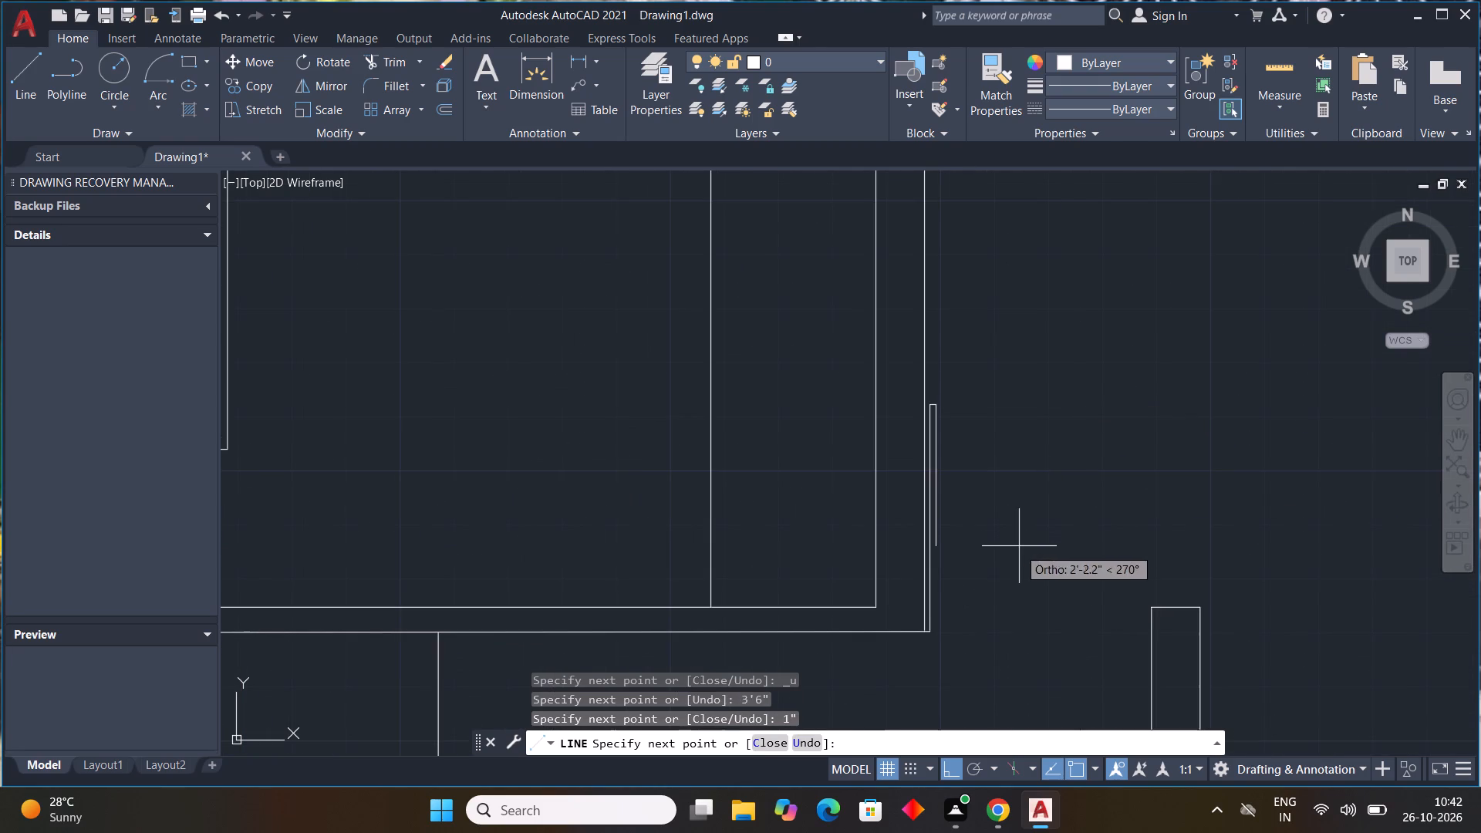
{"action": "scroll", "coordinate": [965, 619], "scroll_direction": "up", "scroll_amount": 2}
{"action": "left_click", "coordinate": [893, 656]}
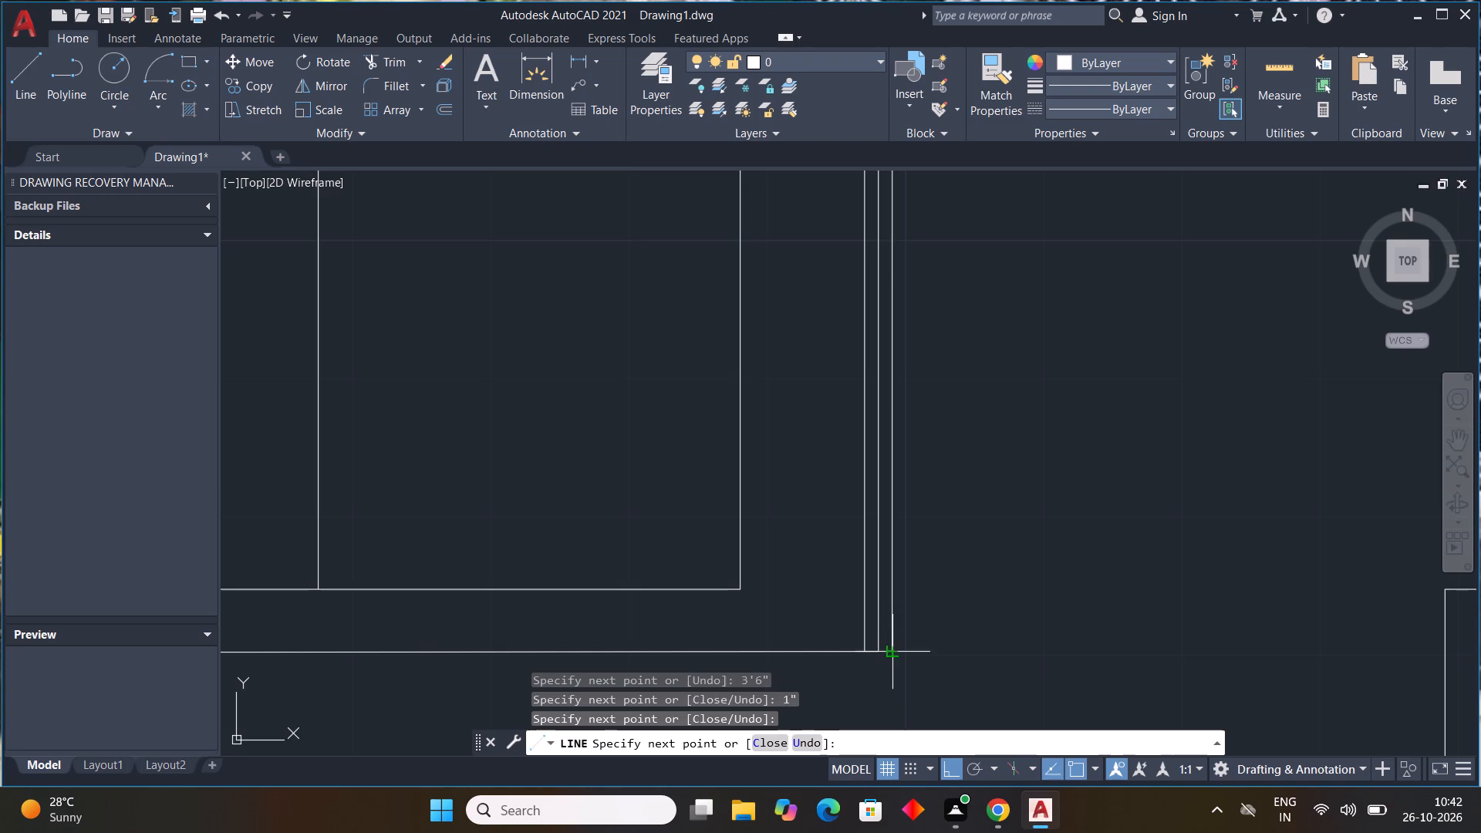
{"action": "left_click", "coordinate": [874, 649]}
{"action": "key", "text": "Escape"}
{"action": "scroll", "coordinate": [1009, 618], "scroll_direction": "down", "scroll_amount": 3}
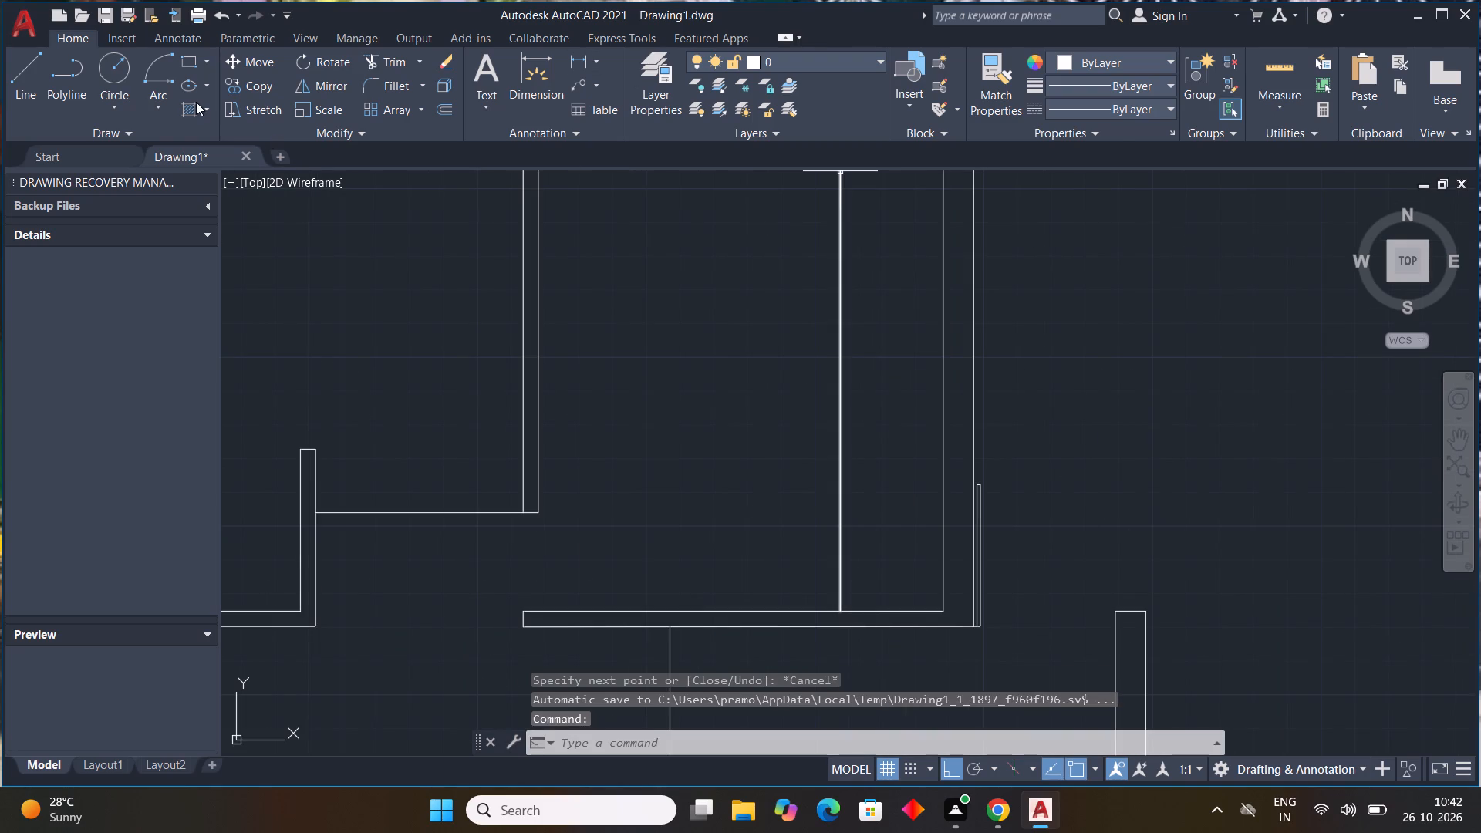
Draw a three-point arc for the door swing from the leaf's upper end to the wall end across the opening.
{"action": "left_click", "coordinate": [159, 100]}
{"action": "left_click", "coordinate": [177, 136]}
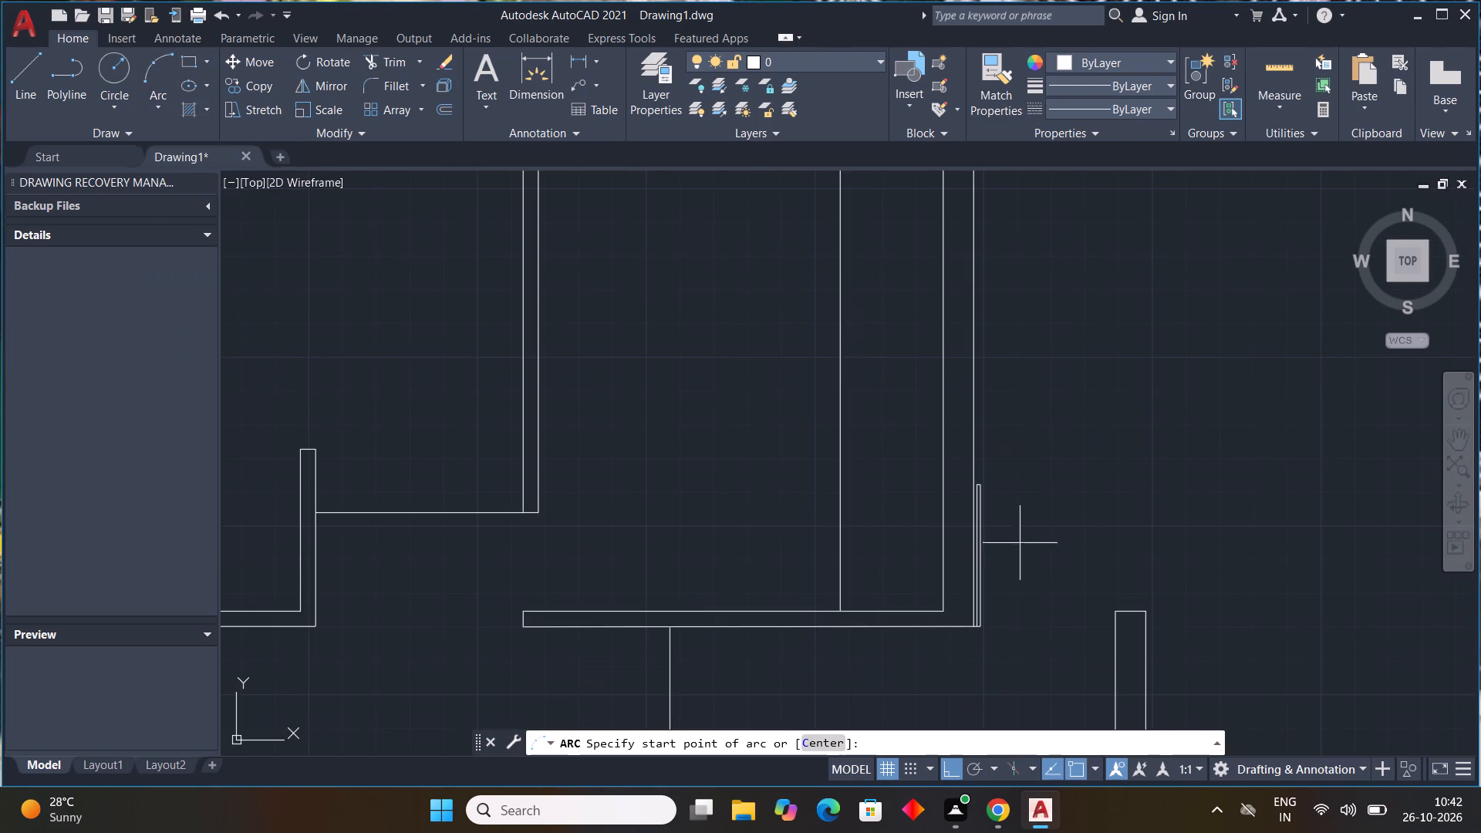
{"action": "scroll", "coordinate": [1007, 518], "scroll_direction": "up", "scroll_amount": 1}
{"action": "middle_click_drag", "start_coordinate": [1007, 514], "coordinate": [870, 415]}
{"action": "scroll", "coordinate": [824, 363], "scroll_direction": "up", "scroll_amount": 2}
{"action": "left_click", "coordinate": [817, 375]}
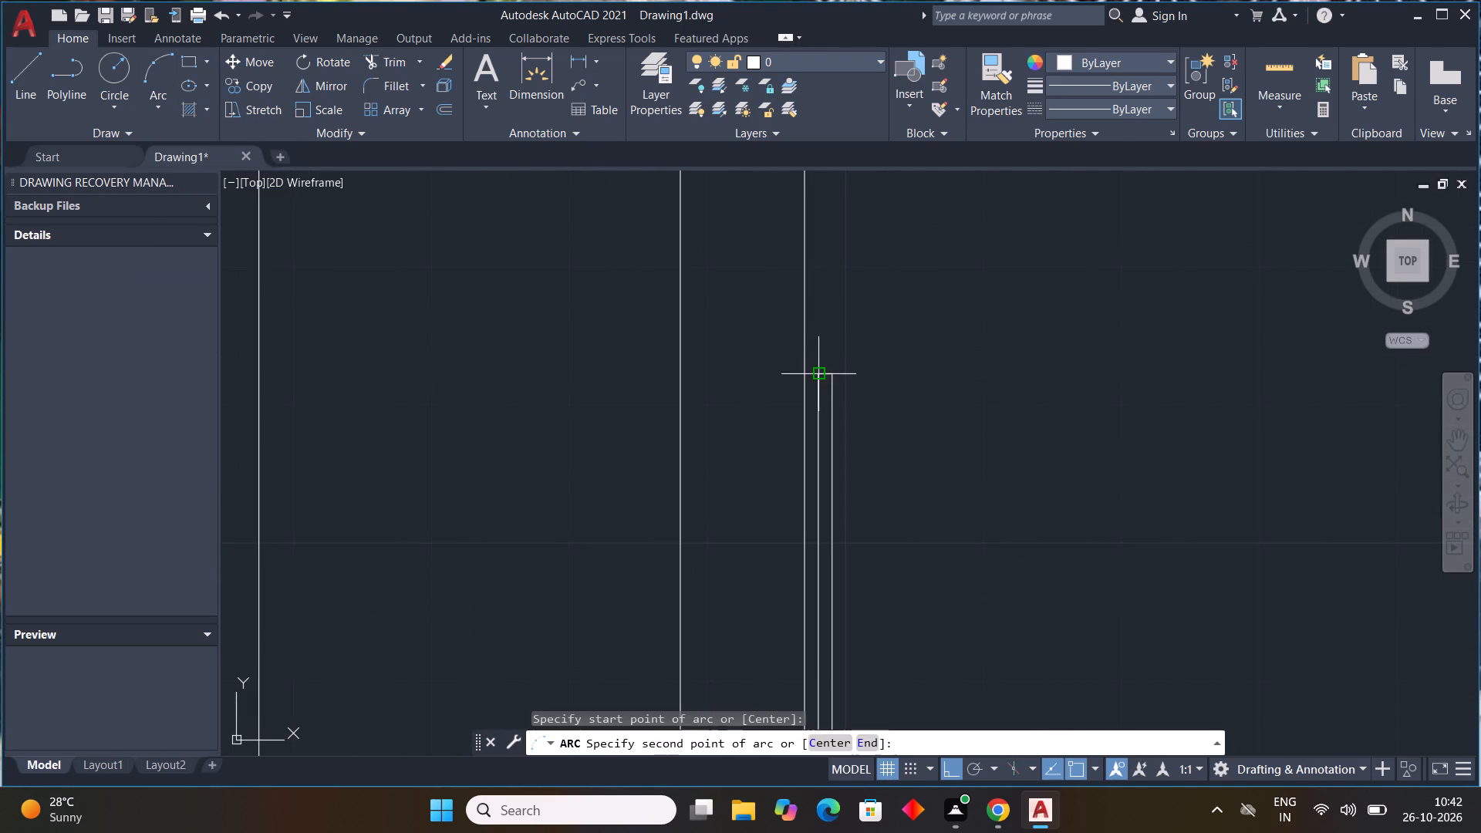
{"action": "left_click", "coordinate": [838, 377]}
{"action": "scroll", "coordinate": [857, 413], "scroll_direction": "down", "scroll_amount": 3}
{"action": "middle_click_drag", "start_coordinate": [860, 420], "coordinate": [852, 383]}
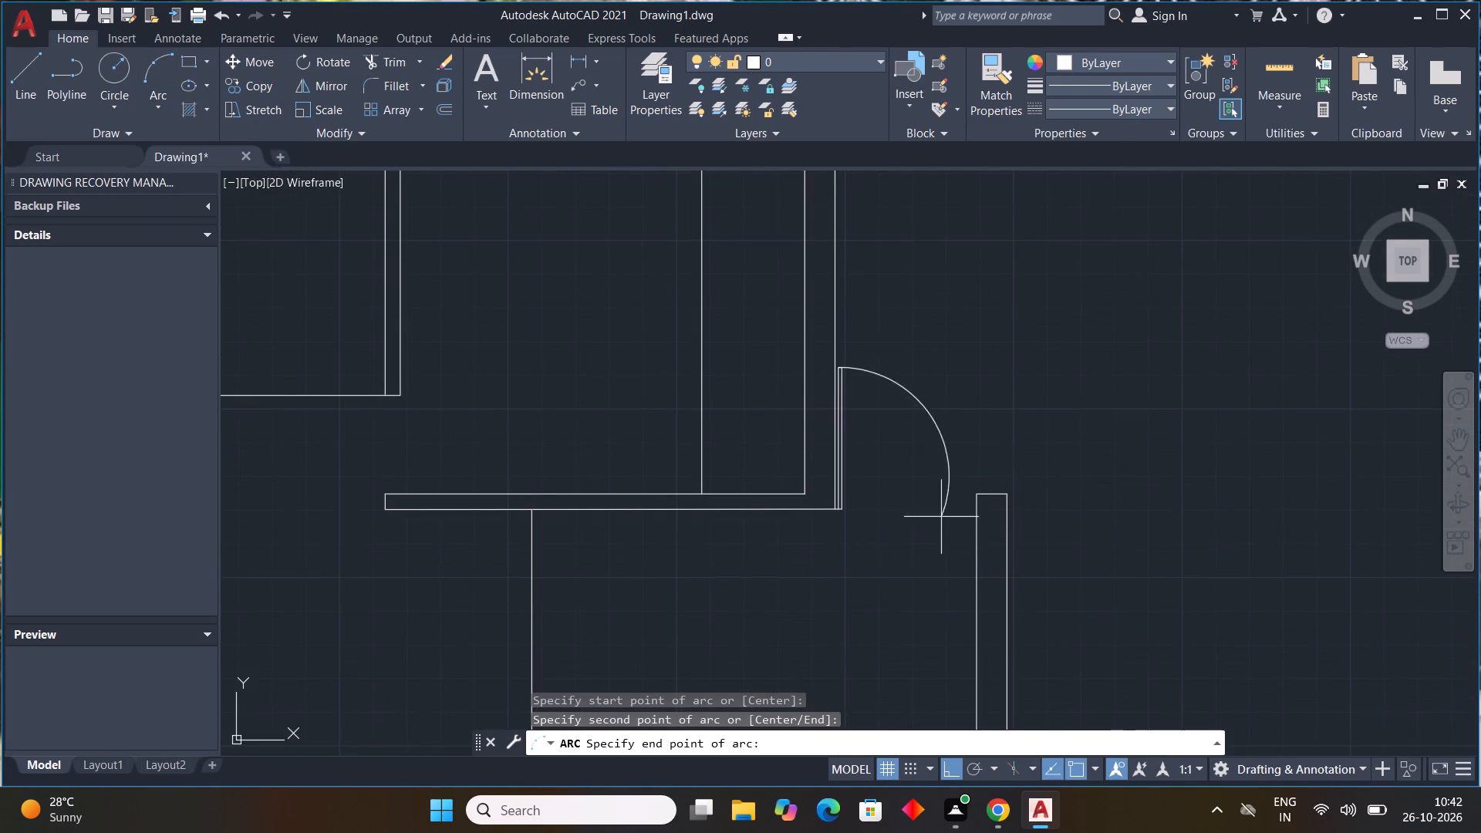
{"action": "left_click", "coordinate": [974, 501]}
{"action": "scroll", "coordinate": [1007, 528], "scroll_direction": "down", "scroll_amount": 3}
{"action": "middle_click_drag", "start_coordinate": [1086, 514], "coordinate": [1118, 541]}
{"action": "key", "text": "Escape"}
{"action": "key", "text": "Escape"}
{"action": "key", "text": "Escape"}
{"action": "key", "text": "Escape"}
{"action": "key", "text": "Escape"}
{"action": "key", "text": "Escape"}
{"action": "key", "text": "Escape"}
{"action": "key", "text": "Escape"}
{"action": "key", "text": "Escape"}
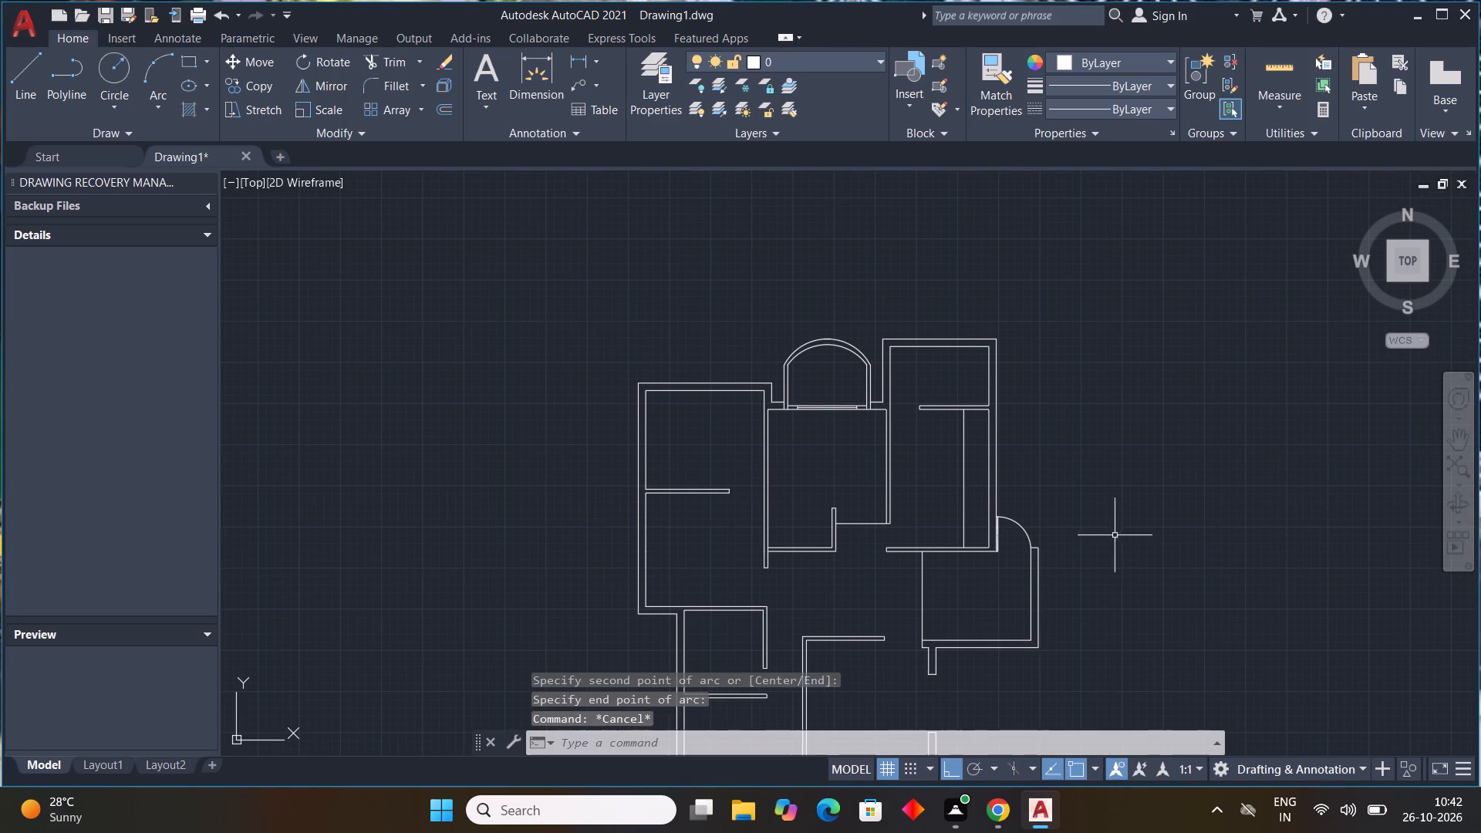
Draw the step outline from the opposite wall end's midpoint, about 6'-5" north and west to the outer wall face.
{"action": "key", "text": "l"}
{"action": "key", "text": "space"}
{"action": "scroll", "coordinate": [1052, 534], "scroll_direction": "up", "scroll_amount": 3}
{"action": "left_click_drag", "start_coordinate": [979, 586], "coordinate": [983, 556]}
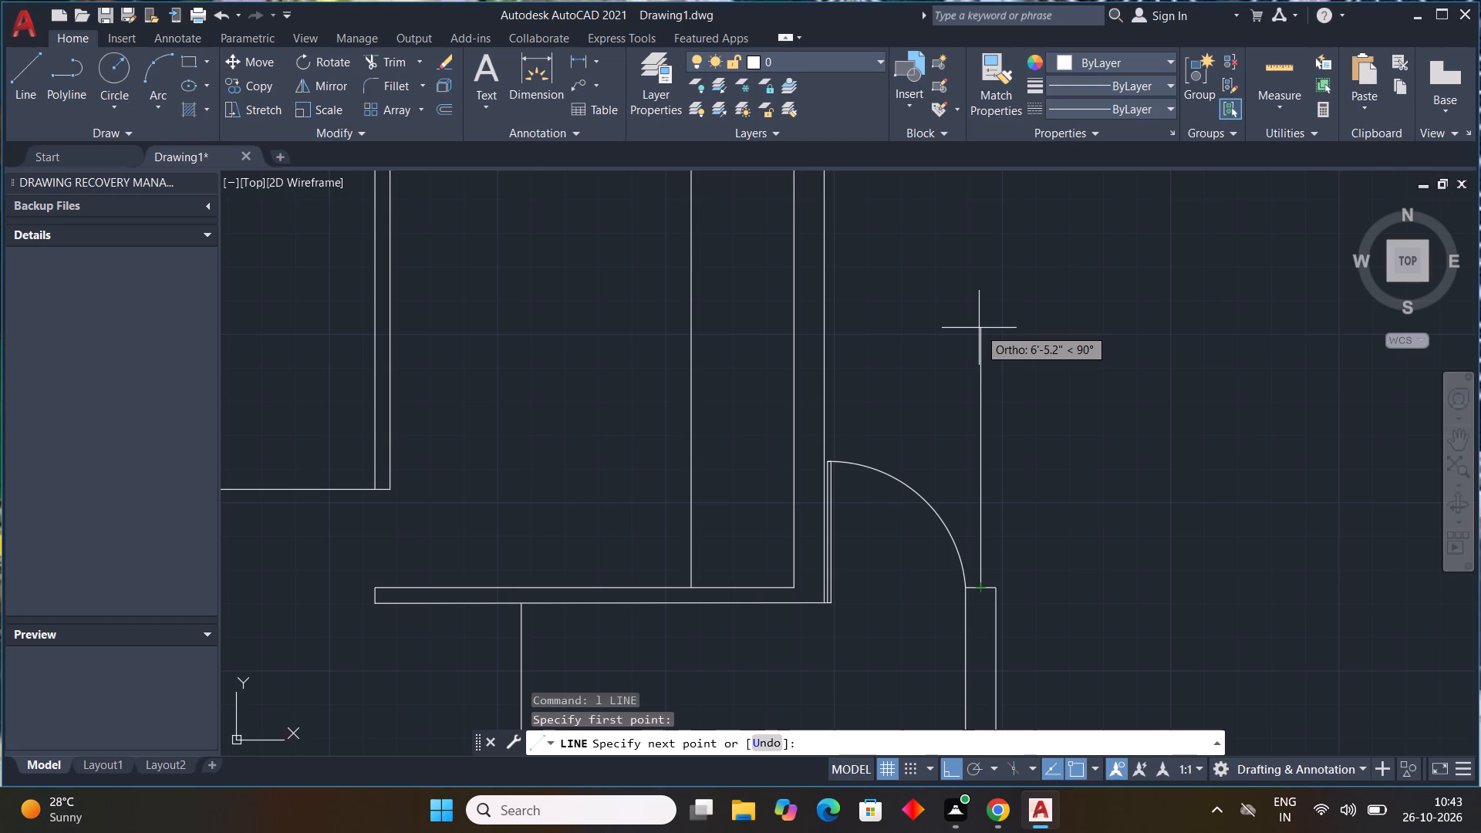
{"action": "left_click", "coordinate": [980, 332]}
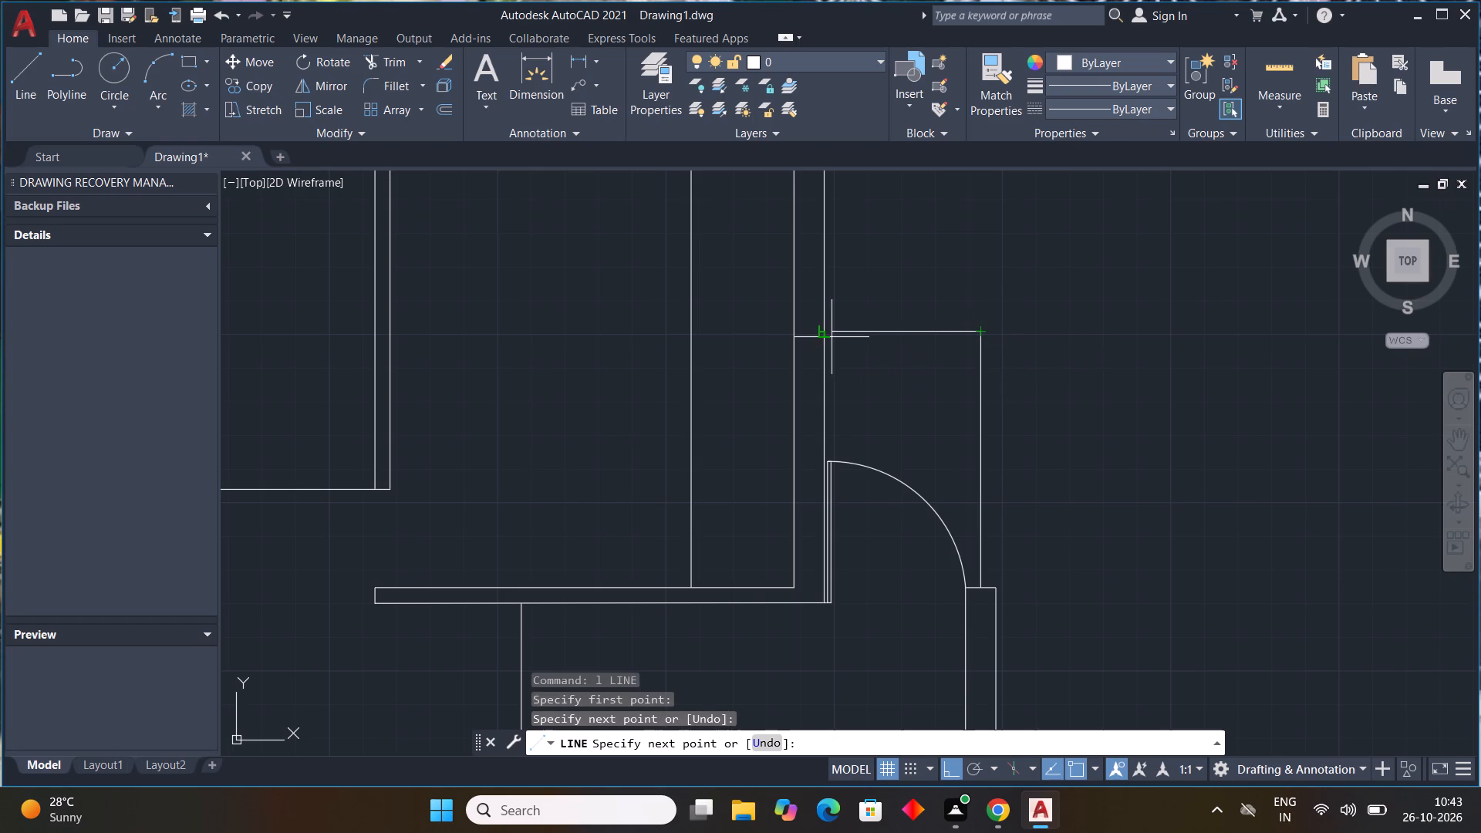
{"action": "left_click", "coordinate": [821, 332]}
{"action": "key", "text": "Escape"}
{"action": "key", "text": "Escape"}
{"action": "key", "text": "Escape"}
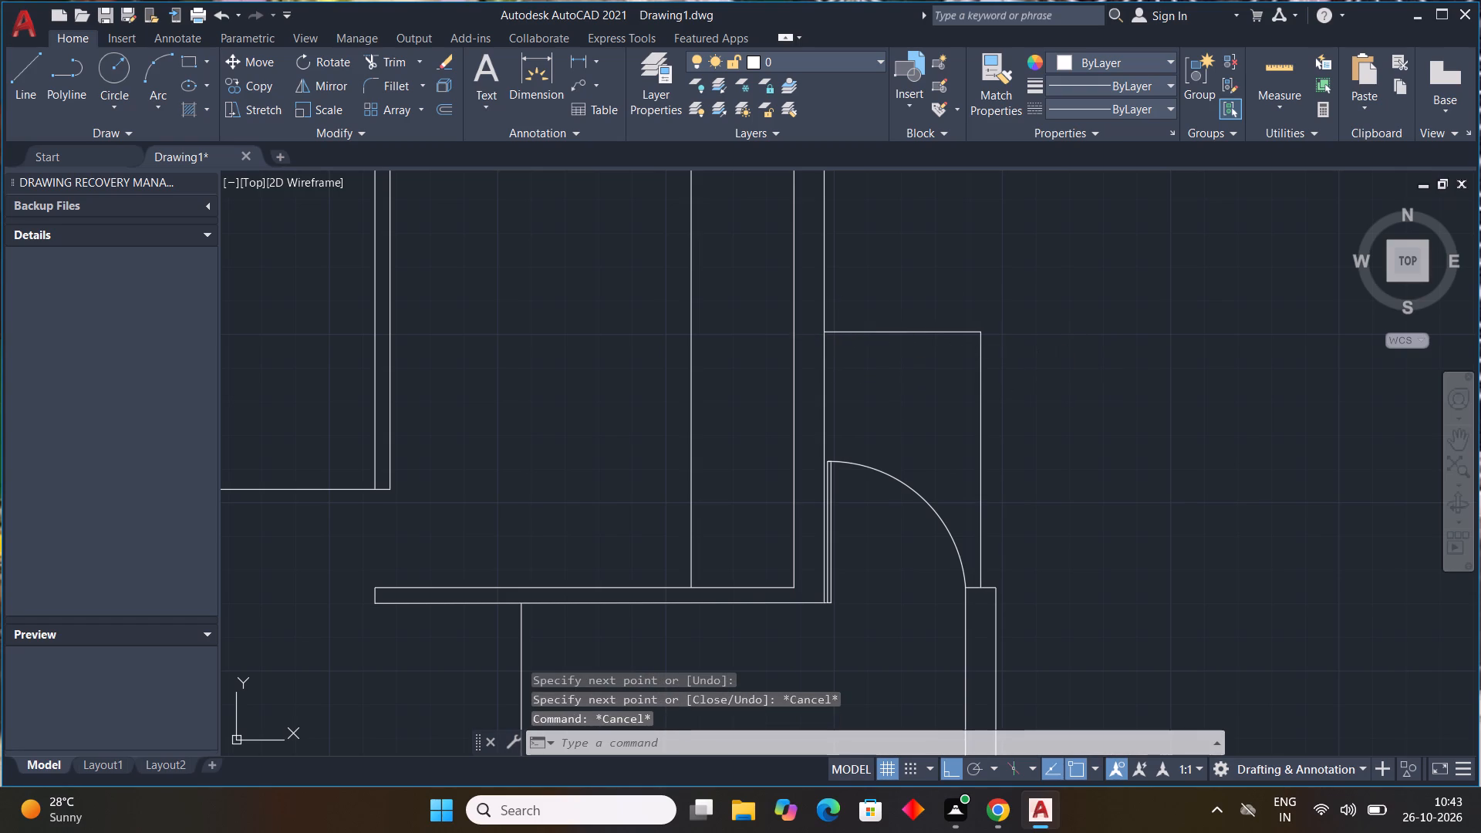
{"action": "key", "text": "Escape"}
Offset the outline's top line southward three times at 1' spacing to form the entrance steps.
{"action": "type", "text": "off"}
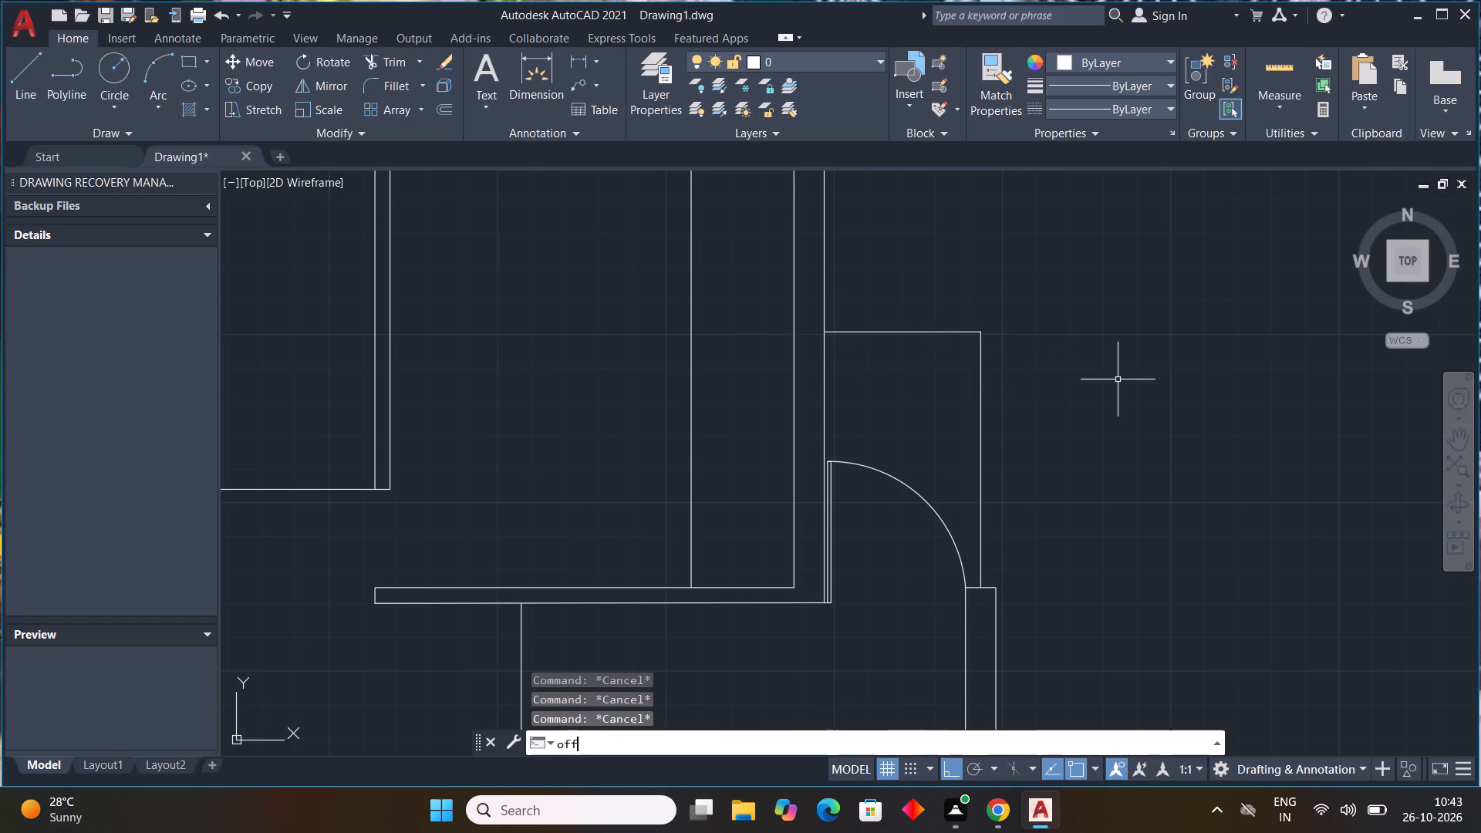
{"action": "key", "text": "space"}
{"action": "type", "text": "1'"}
{"action": "key", "text": "Return"}
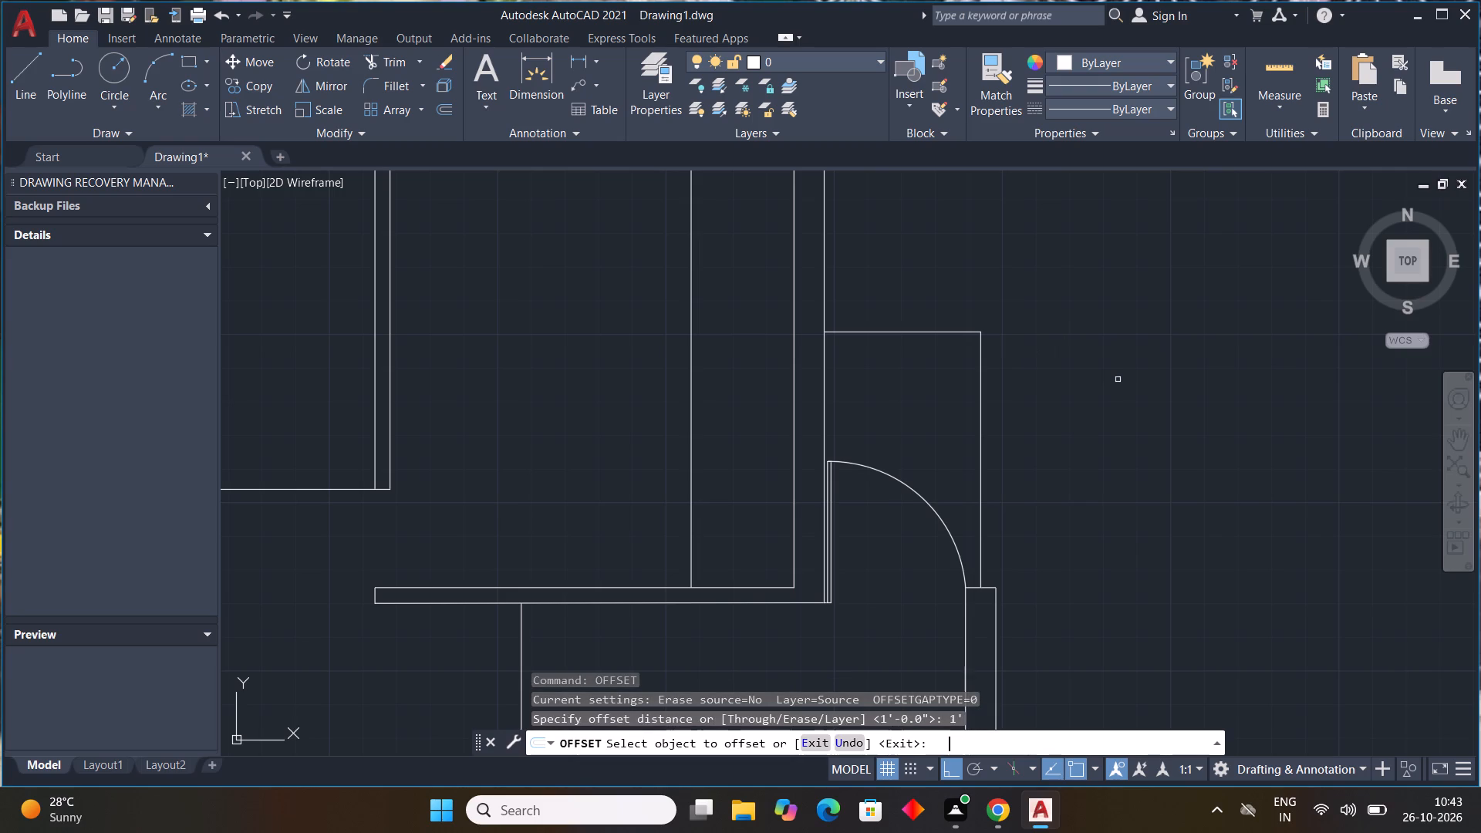
{"action": "left_click_drag", "start_coordinate": [907, 331], "coordinate": [907, 342]}
{"action": "left_click", "coordinate": [899, 373]}
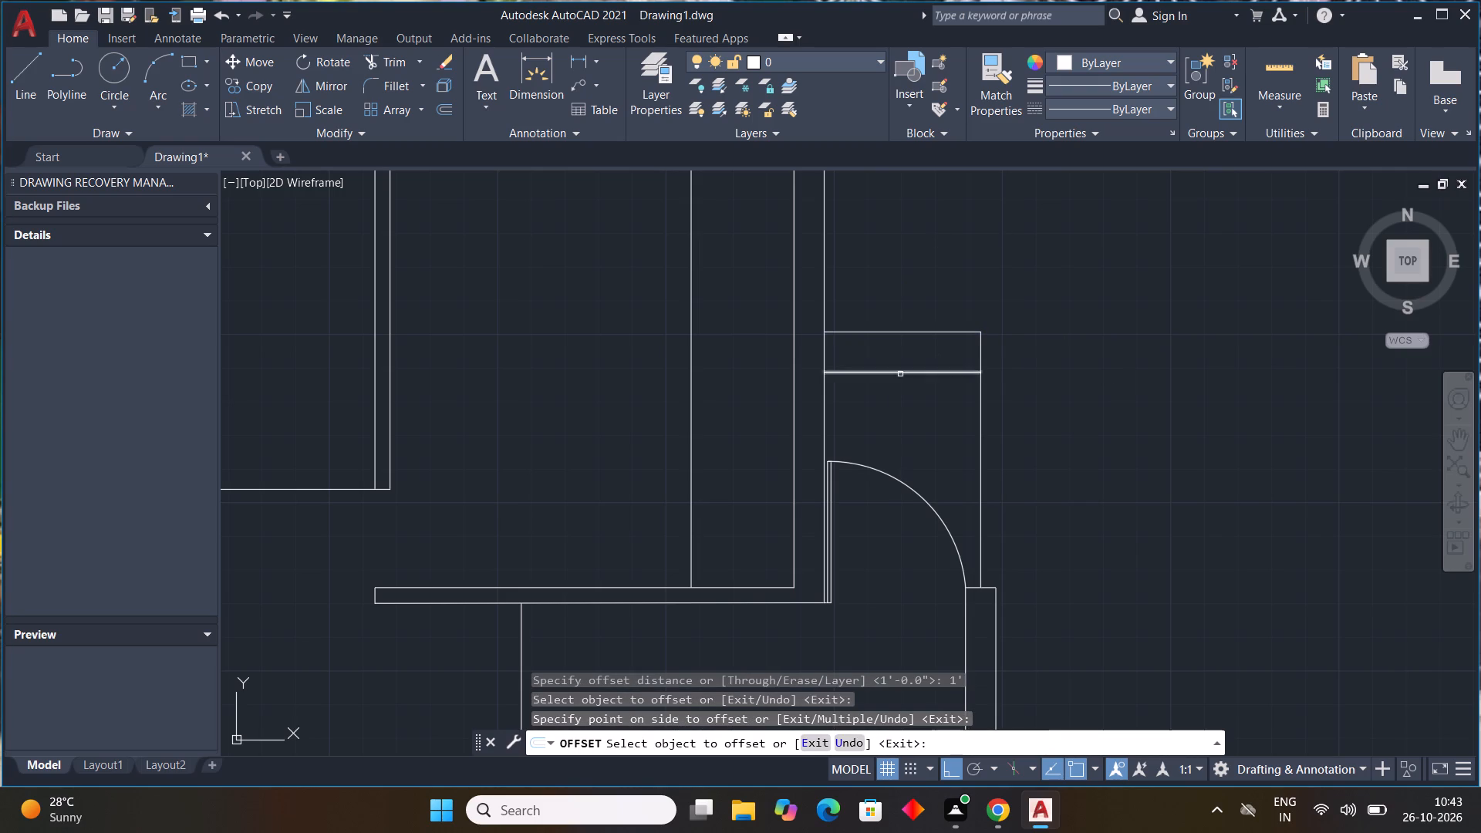
{"action": "left_click", "coordinate": [900, 373]}
{"action": "left_click", "coordinate": [902, 390]}
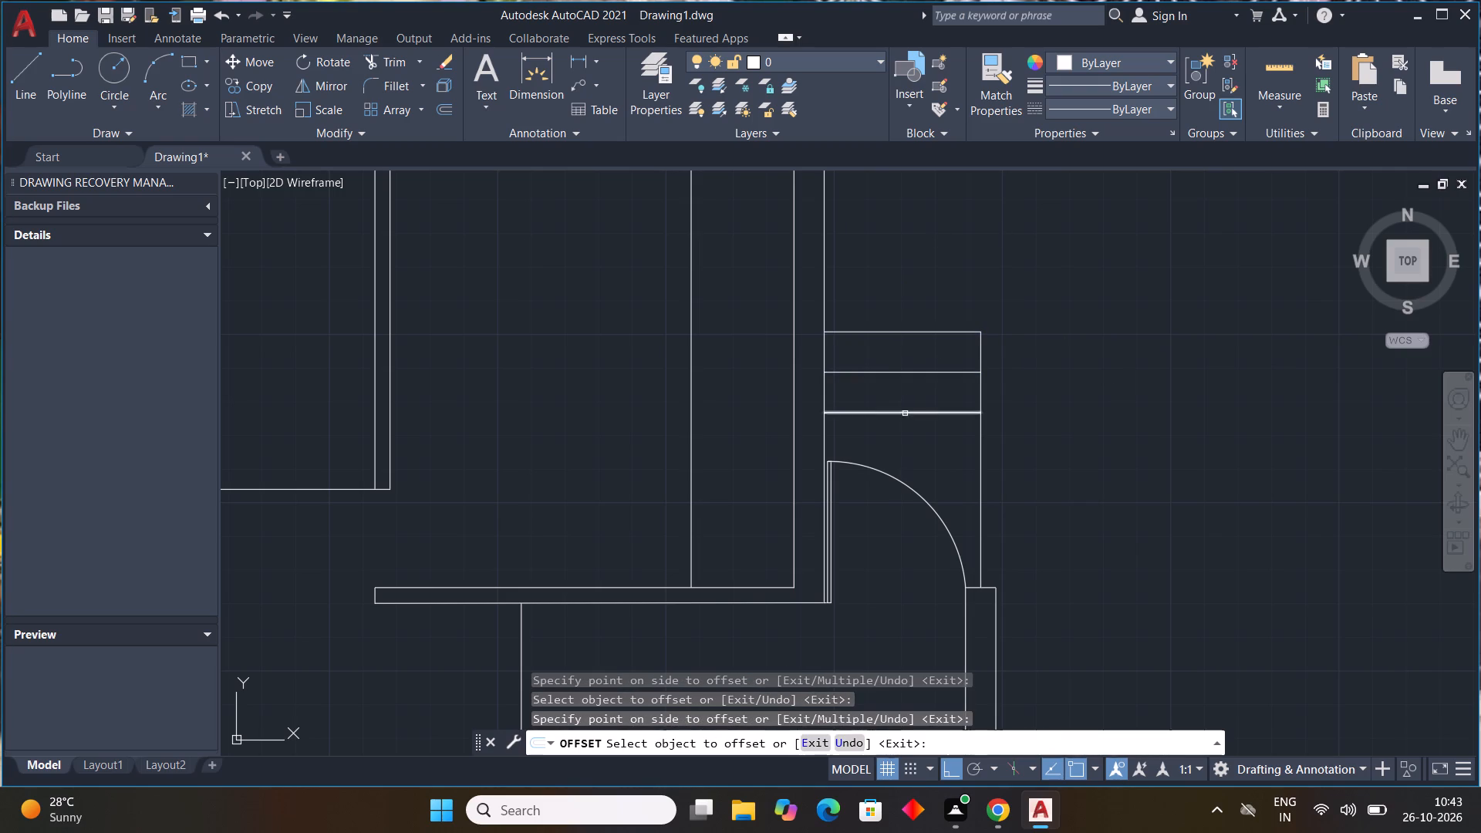
{"action": "left_click_drag", "start_coordinate": [904, 415], "coordinate": [905, 423]}
{"action": "left_click", "coordinate": [904, 434]}
{"action": "key", "text": "Escape"}
{"action": "key", "text": "Escape"}
{"action": "key", "text": "Escape"}
{"action": "key", "text": "Escape"}
{"action": "key", "text": "Escape"}
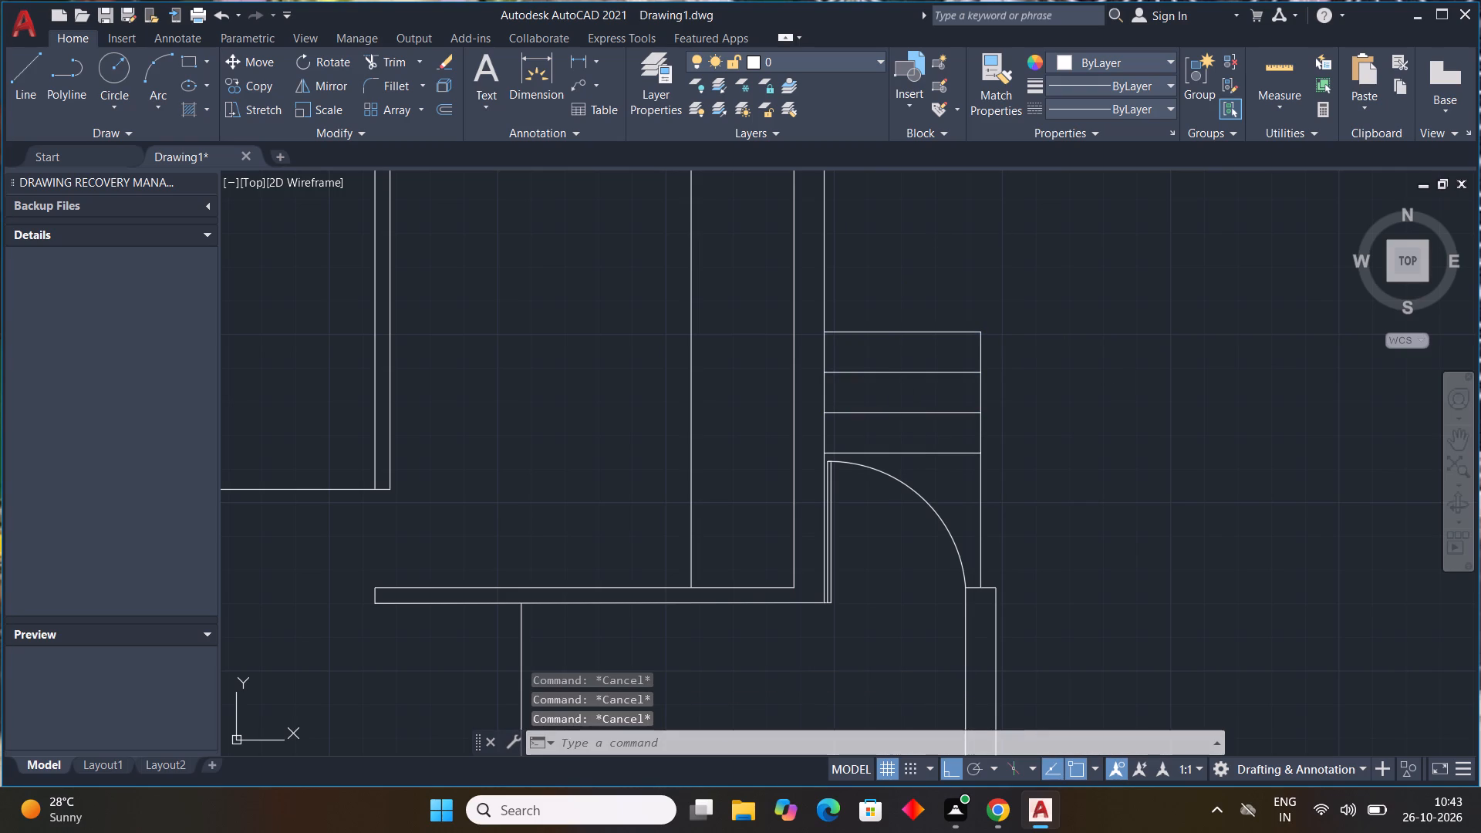
{"action": "key", "text": "Escape"}
Dimension the width of the entrance steps along their top line, placing the dimension just above it.
{"action": "left_click", "coordinate": [533, 79]}
{"action": "left_click", "coordinate": [824, 331]}
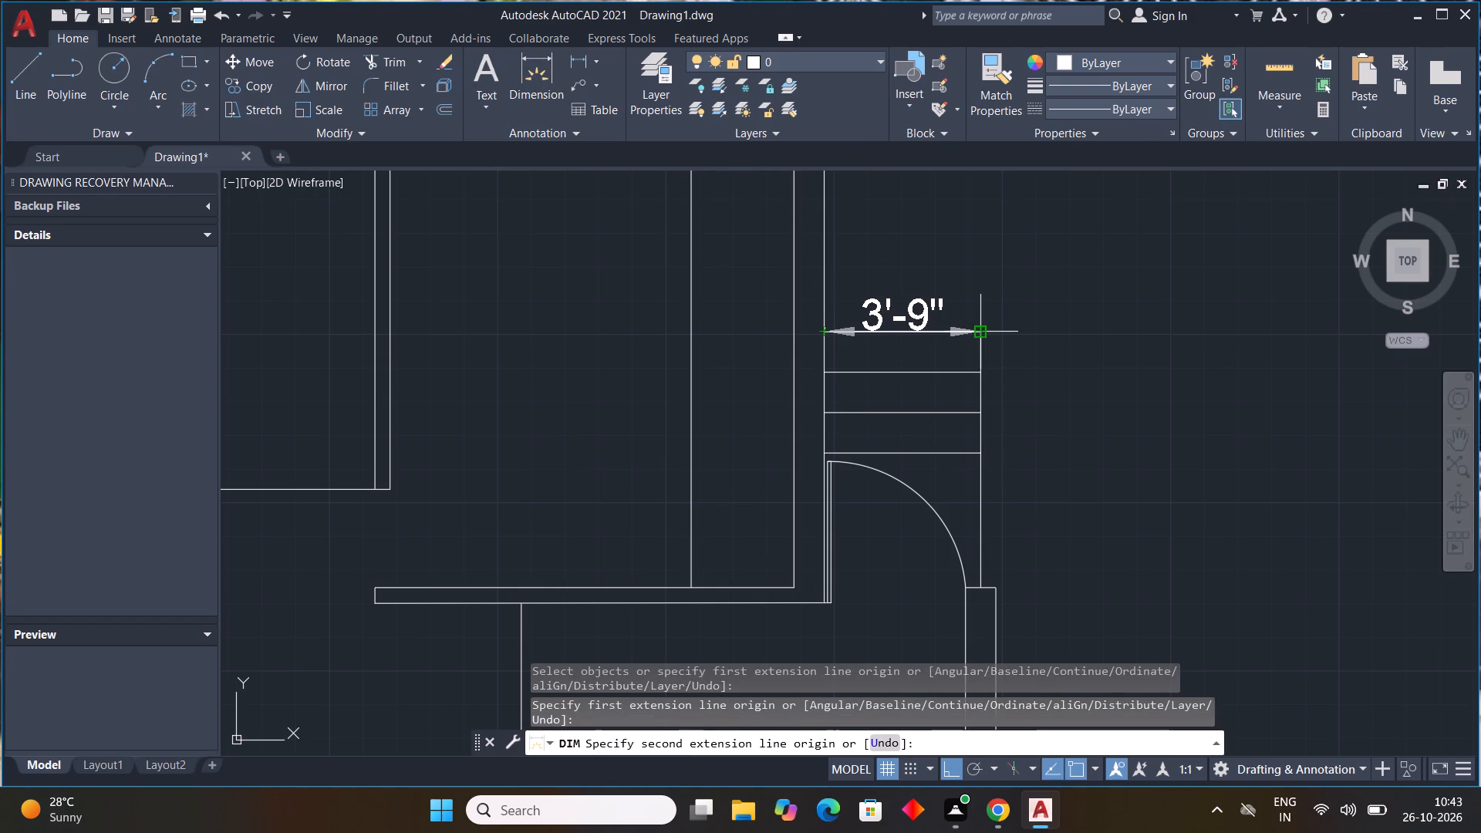
{"action": "left_click", "coordinate": [980, 329]}
{"action": "left_click", "coordinate": [973, 303]}
{"action": "scroll", "coordinate": [1040, 326], "scroll_direction": "down", "scroll_amount": 2}
{"action": "middle_click_drag", "start_coordinate": [1040, 336], "coordinate": [1031, 405]}
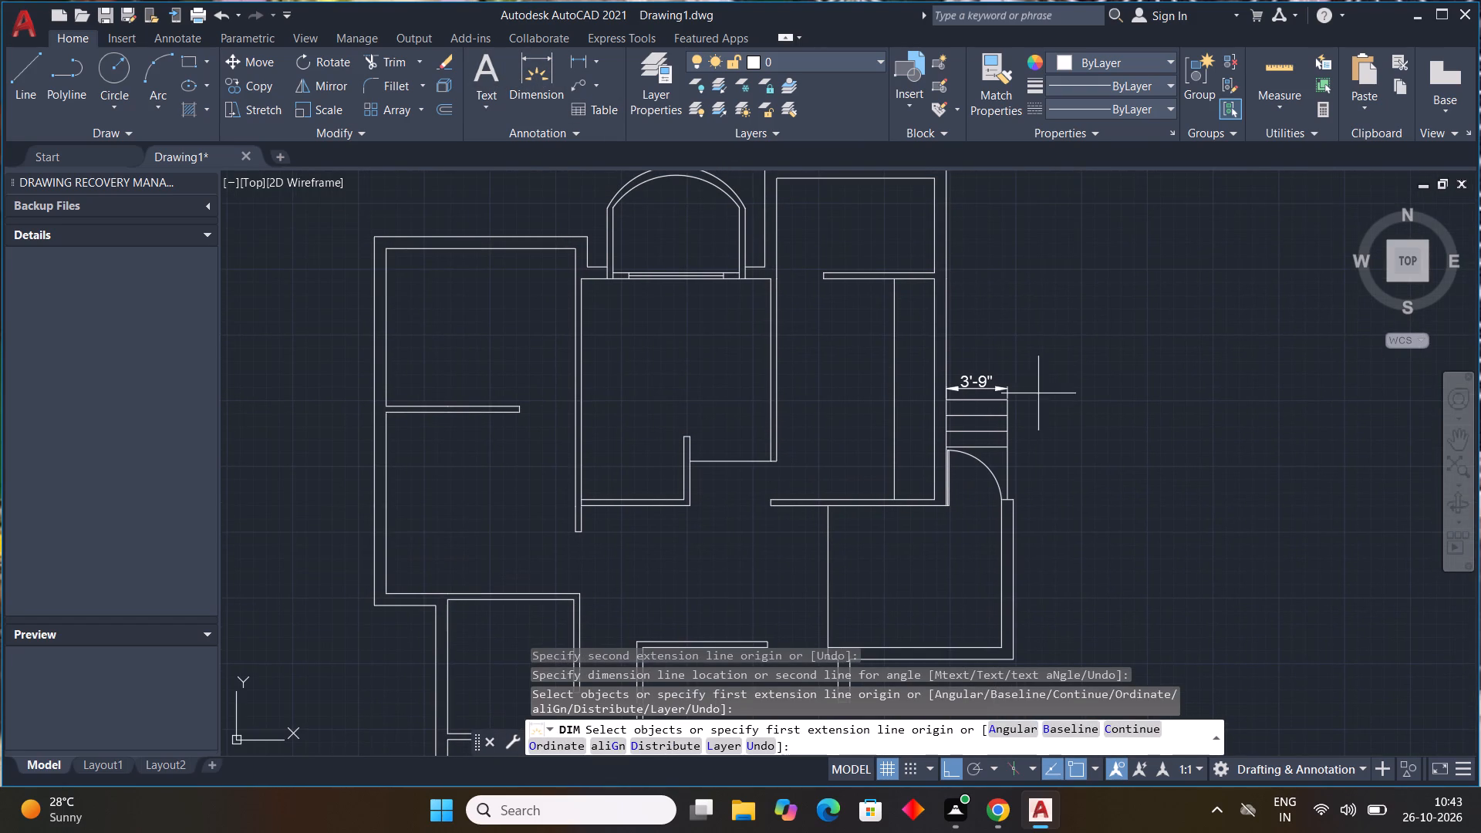
{"action": "key", "text": "Escape"}
{"action": "key", "text": "Escape"}
{"action": "key", "text": "Escape"}
{"action": "key", "text": "Escape"}
{"action": "key", "text": "Escape"}
{"action": "key", "text": "Escape"}
{"action": "key", "text": "Escape"}
{"action": "key", "text": "Escape"}
{"action": "key", "text": "Escape"}
{"action": "key", "text": "Escape"}
{"action": "key", "text": "Escape"}
{"action": "key", "text": "Escape"}
{"action": "key", "text": "Escape"}
{"action": "key", "text": "Escape"}
{"action": "key", "text": "Escape"}
{"action": "key", "text": "Escape"}
{"action": "key", "text": "Escape"}
{"action": "key", "text": "Escape"}
{"action": "key", "text": "Escape"}
{"action": "key", "text": "Escape"}
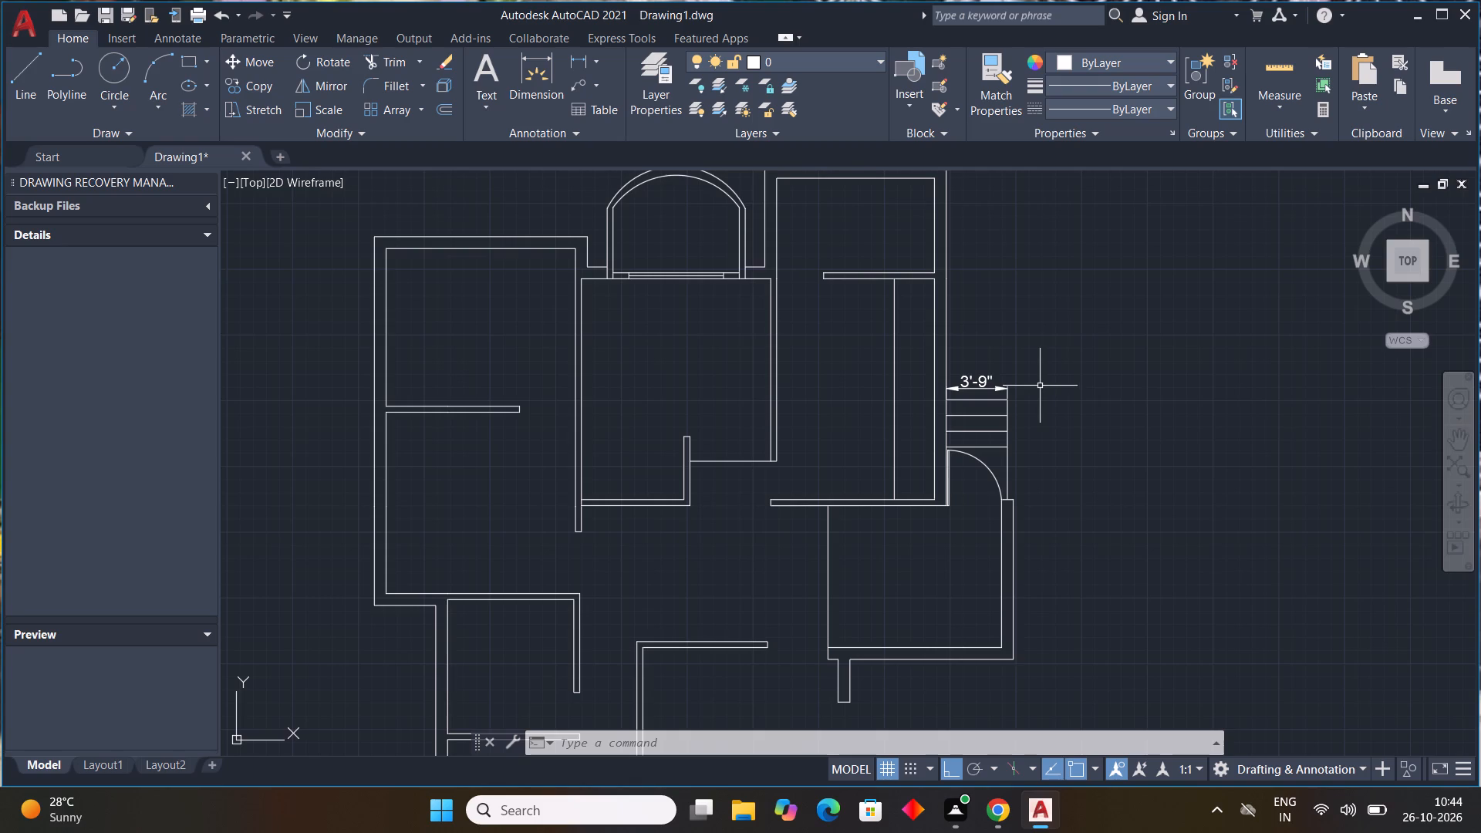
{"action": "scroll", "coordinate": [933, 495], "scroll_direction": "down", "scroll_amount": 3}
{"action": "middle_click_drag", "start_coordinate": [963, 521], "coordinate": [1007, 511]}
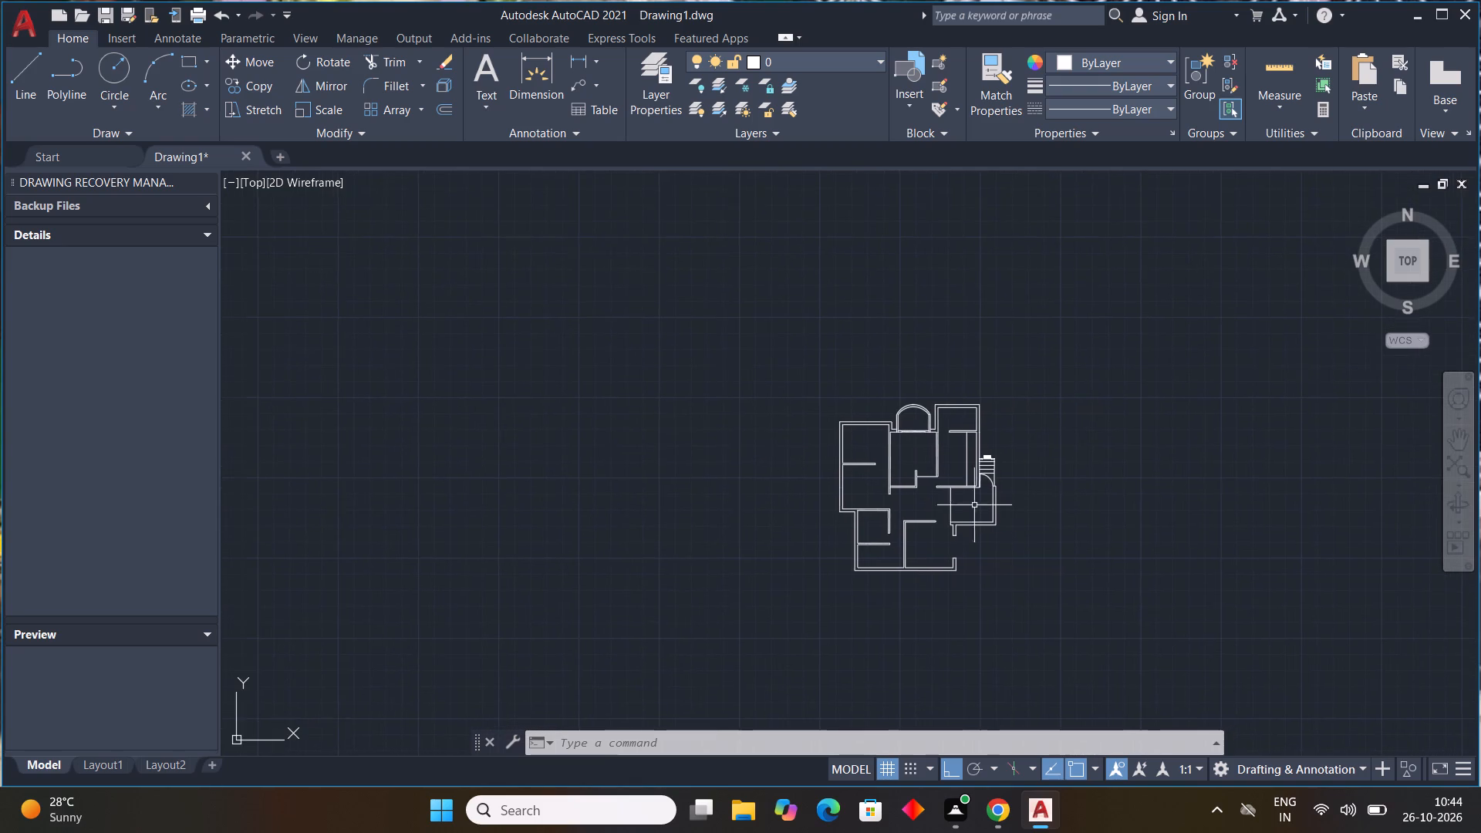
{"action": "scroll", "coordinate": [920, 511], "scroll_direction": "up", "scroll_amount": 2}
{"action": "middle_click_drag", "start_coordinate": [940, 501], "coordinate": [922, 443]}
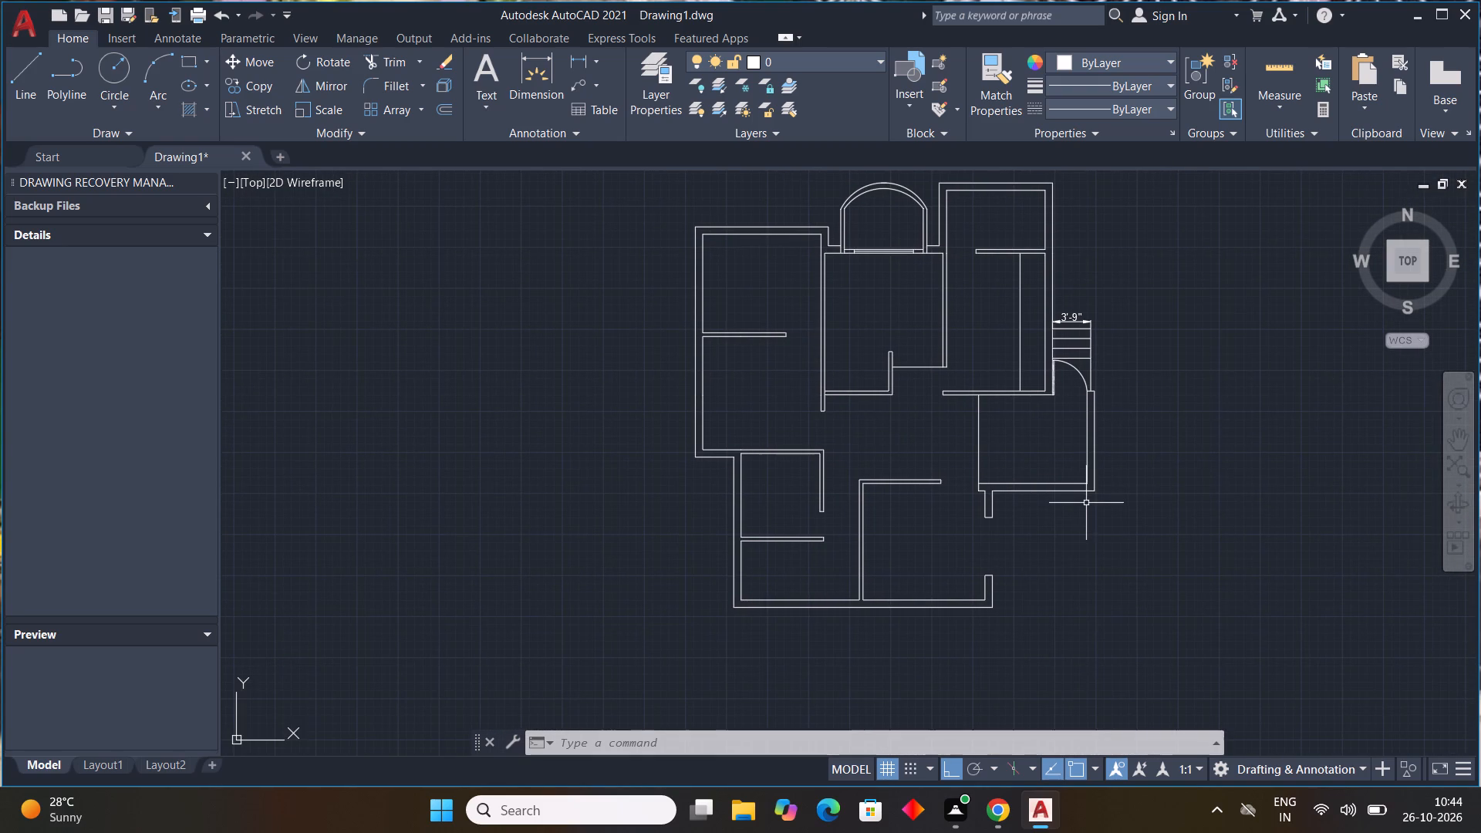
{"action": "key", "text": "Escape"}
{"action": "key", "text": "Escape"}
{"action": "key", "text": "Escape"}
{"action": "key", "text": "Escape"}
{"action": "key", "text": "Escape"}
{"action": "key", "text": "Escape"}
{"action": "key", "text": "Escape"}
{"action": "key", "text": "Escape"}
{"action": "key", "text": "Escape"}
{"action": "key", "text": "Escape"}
Offset the northwest room's inner west wall line 4' into the room.
{"action": "middle_click_drag", "start_coordinate": [847, 419], "coordinate": [834, 466]}
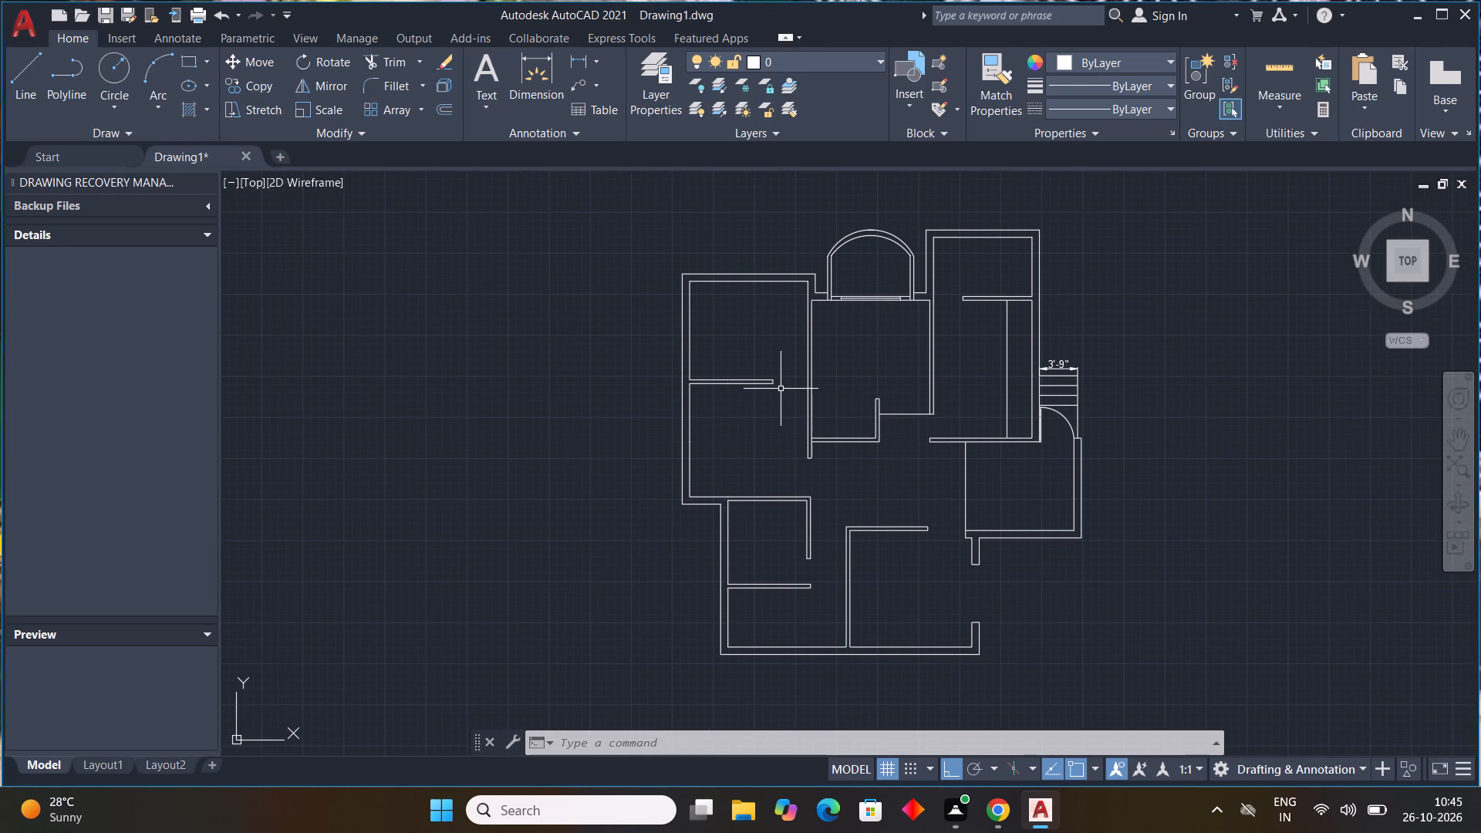
{"action": "key", "text": "Escape"}
{"action": "scroll", "coordinate": [740, 348], "scroll_direction": "up", "scroll_amount": 1}
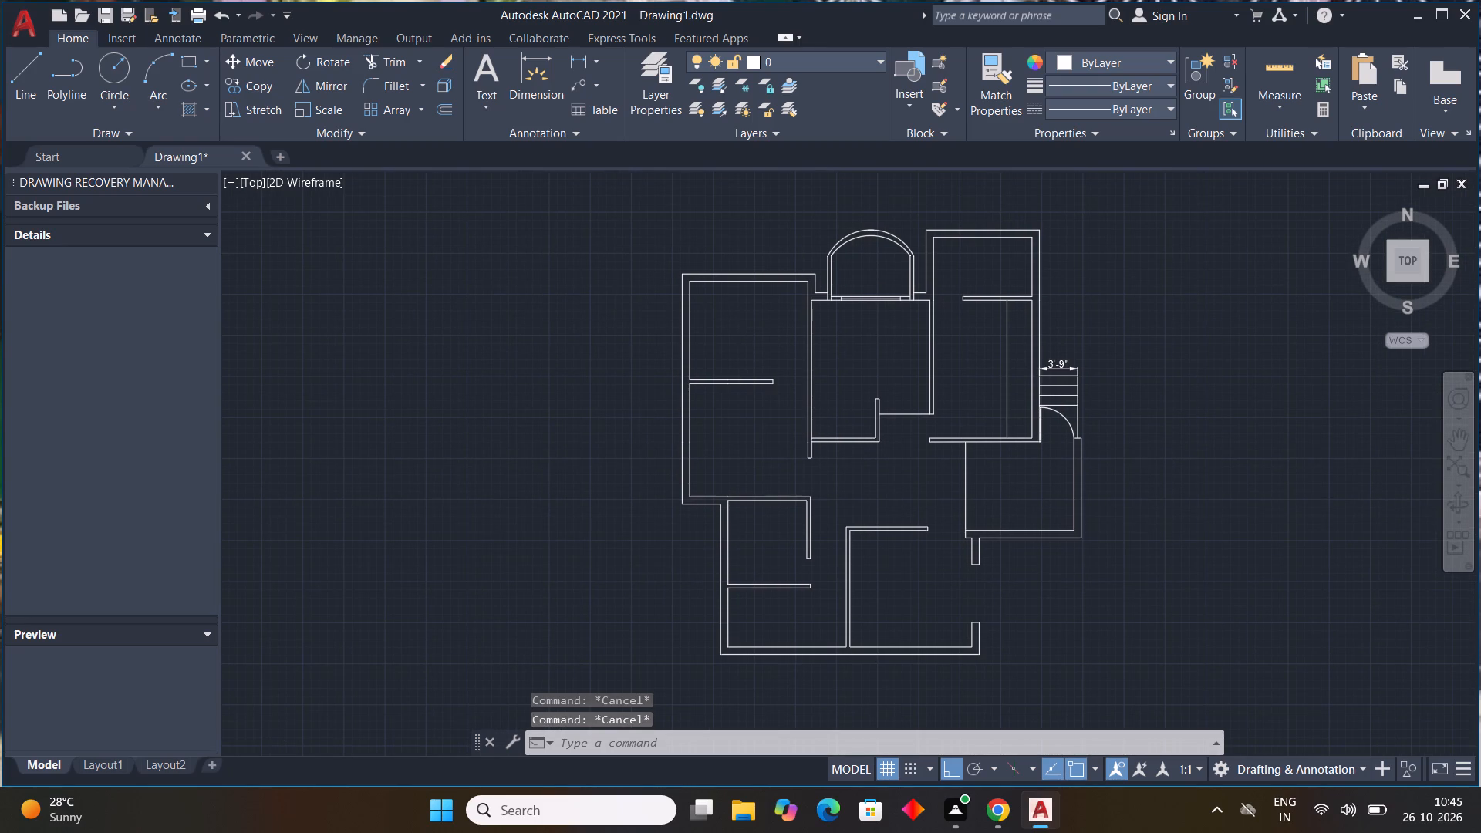
{"action": "type", "text": "off"}
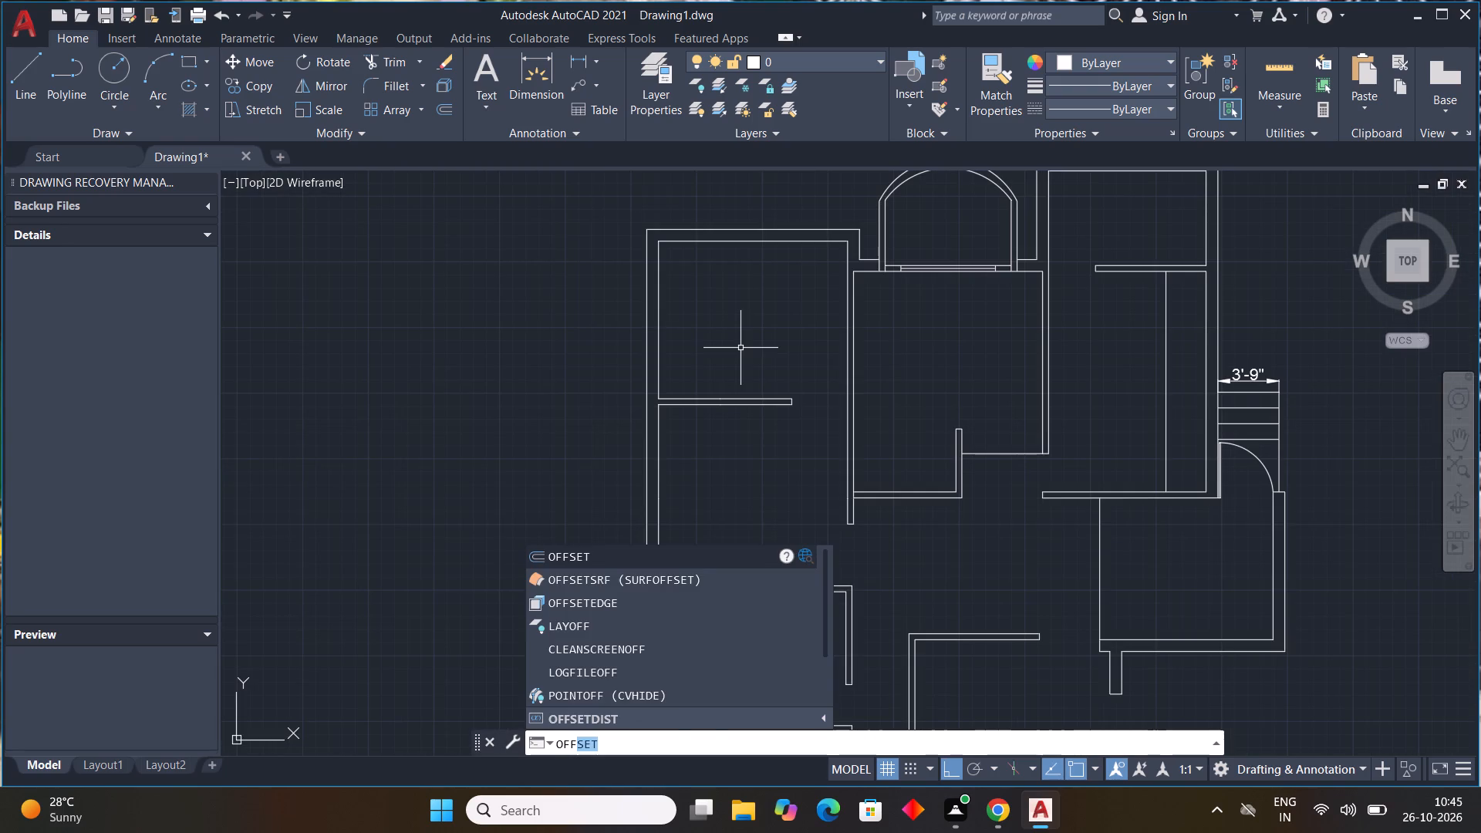
{"action": "key", "text": "space"}
{"action": "type", "text": "4'"}
{"action": "key", "text": "Return"}
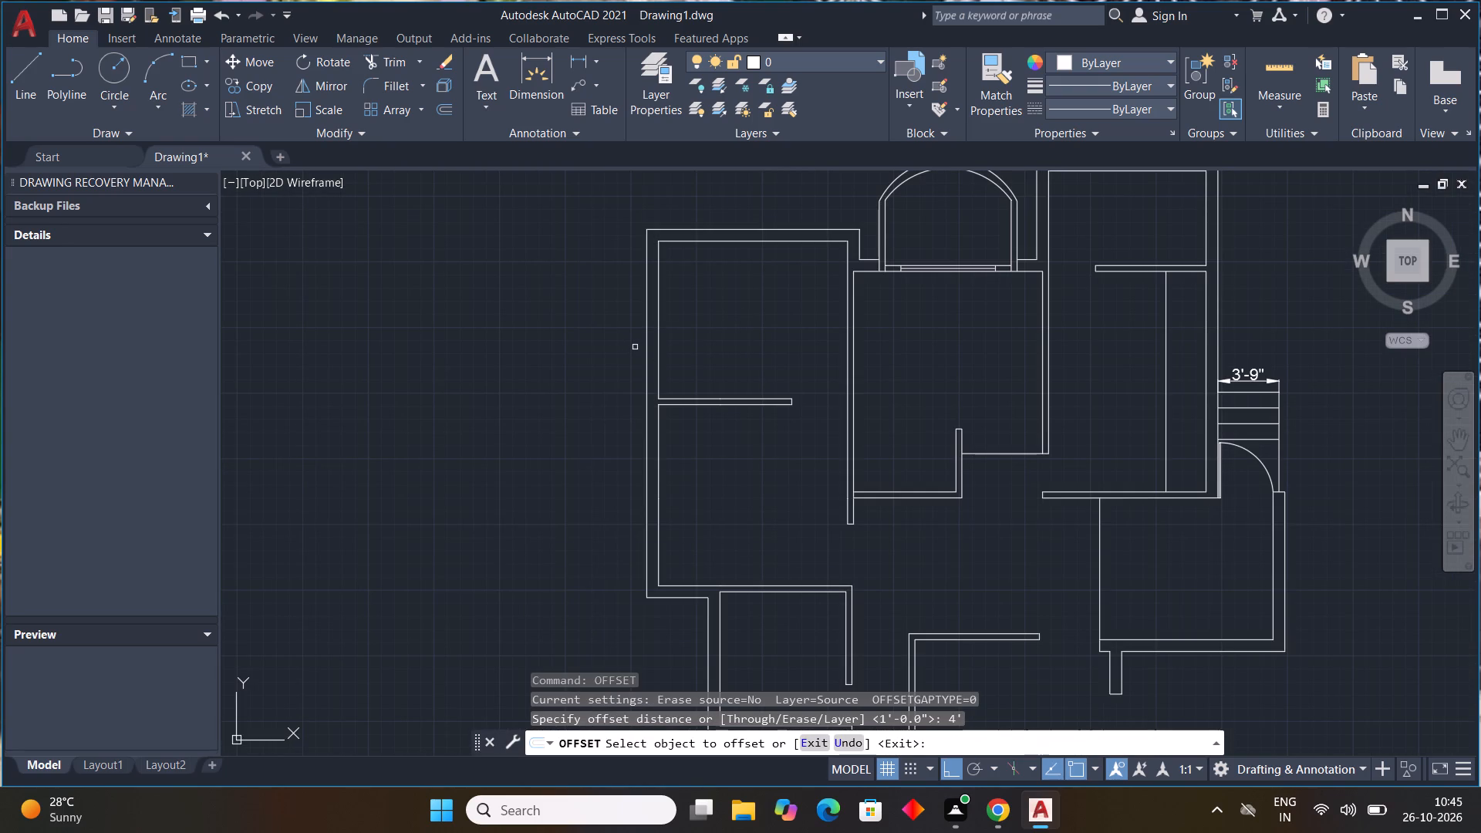
{"action": "left_click_drag", "start_coordinate": [657, 342], "coordinate": [679, 345]}
{"action": "left_click", "coordinate": [726, 350]}
{"action": "key", "text": "Escape"}
{"action": "key", "text": "Escape"}
{"action": "key", "text": "Escape"}
{"action": "key", "text": "Escape"}
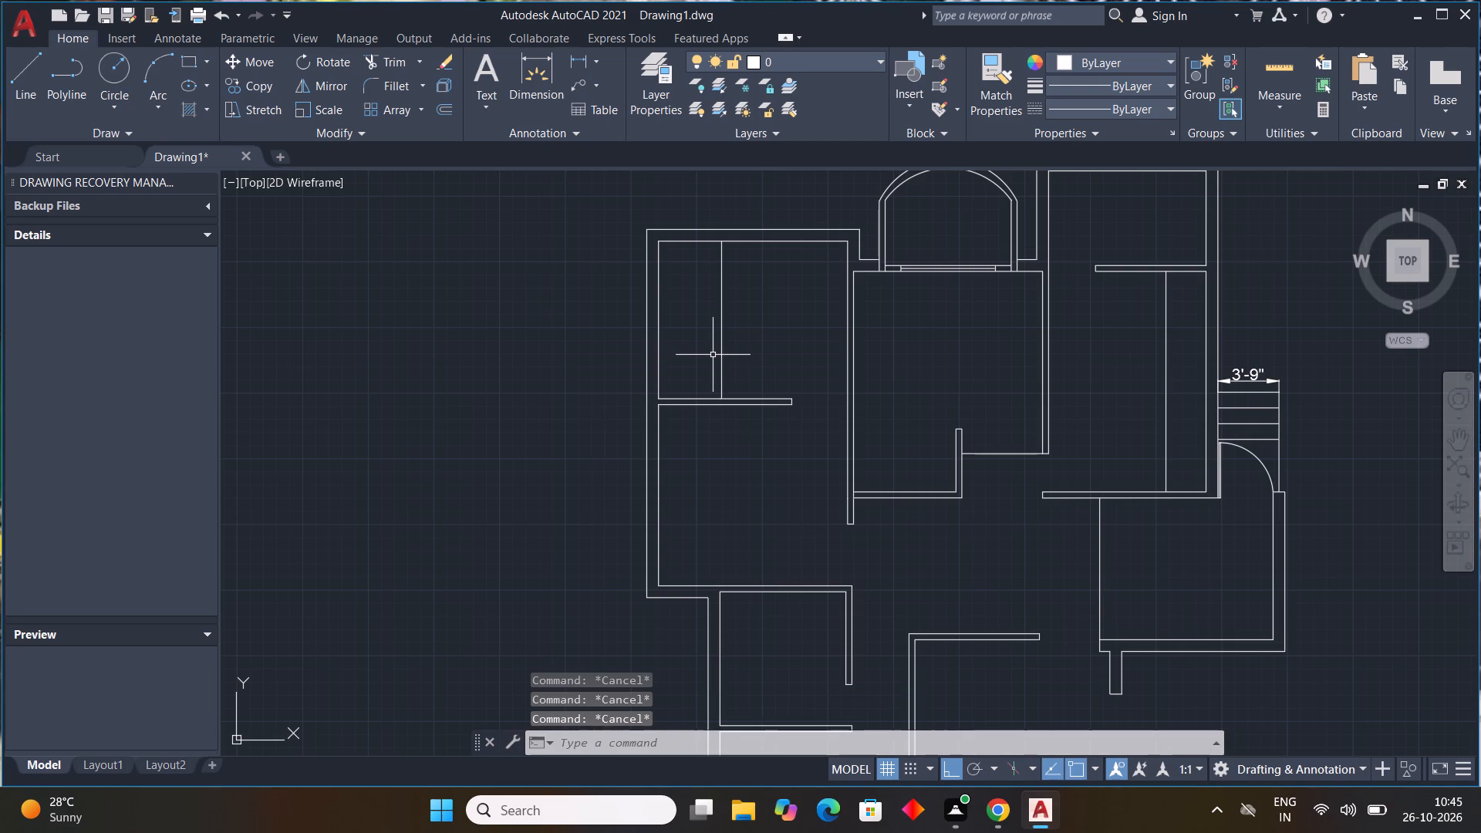
Draw a diagonal line from the offset line's top end to the northwest room's lower west corner.
{"action": "key", "text": "l"}
{"action": "key", "text": "space"}
{"action": "left_click", "coordinate": [720, 241]}
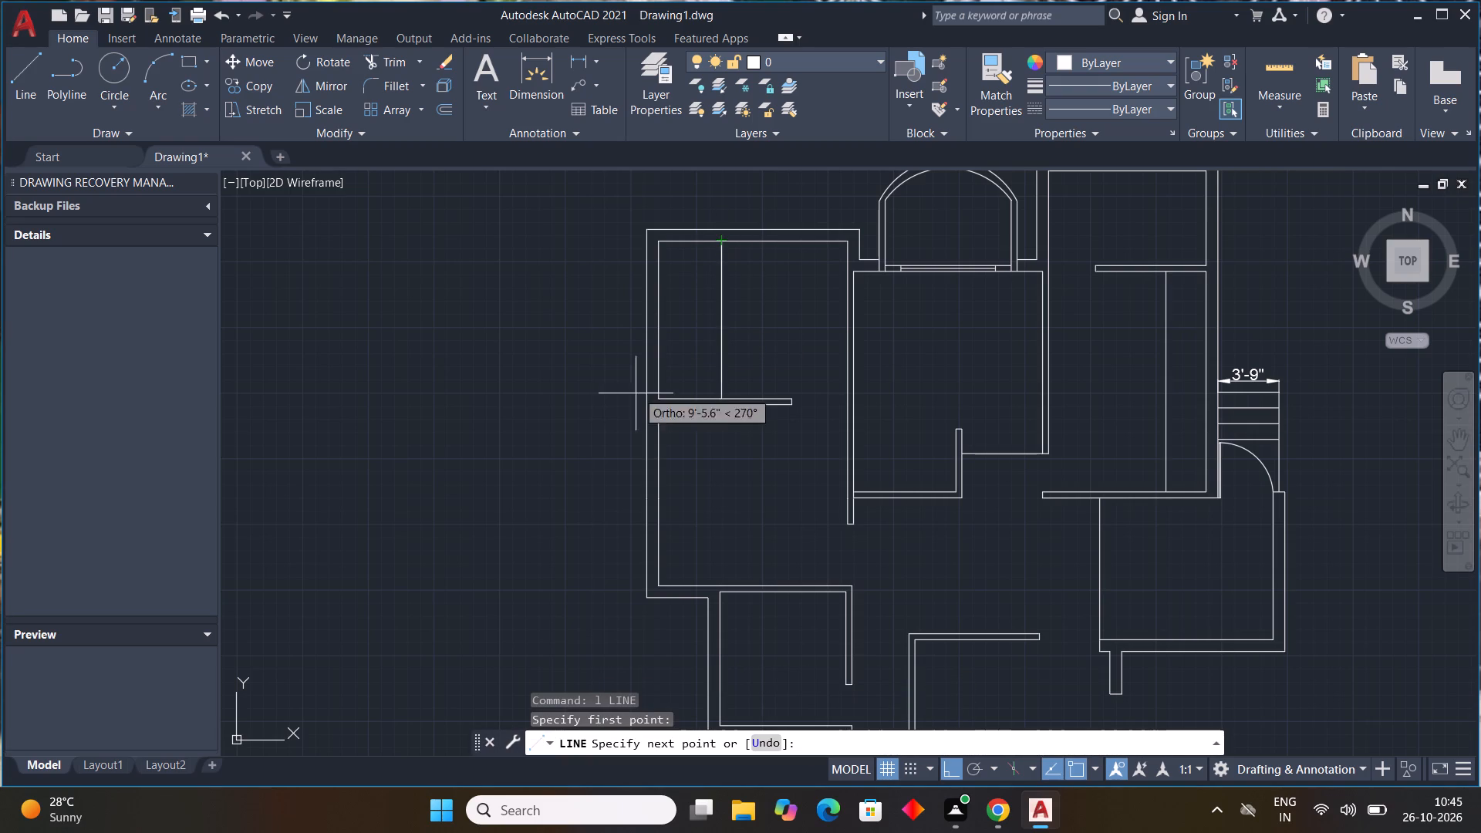
{"action": "left_click", "coordinate": [658, 393]}
{"action": "key", "text": "Escape"}
Draw the second diagonal across the northwest room's 4' strip, from the offset line's lower end to the room's upper west corner.
{"action": "key", "text": "space"}
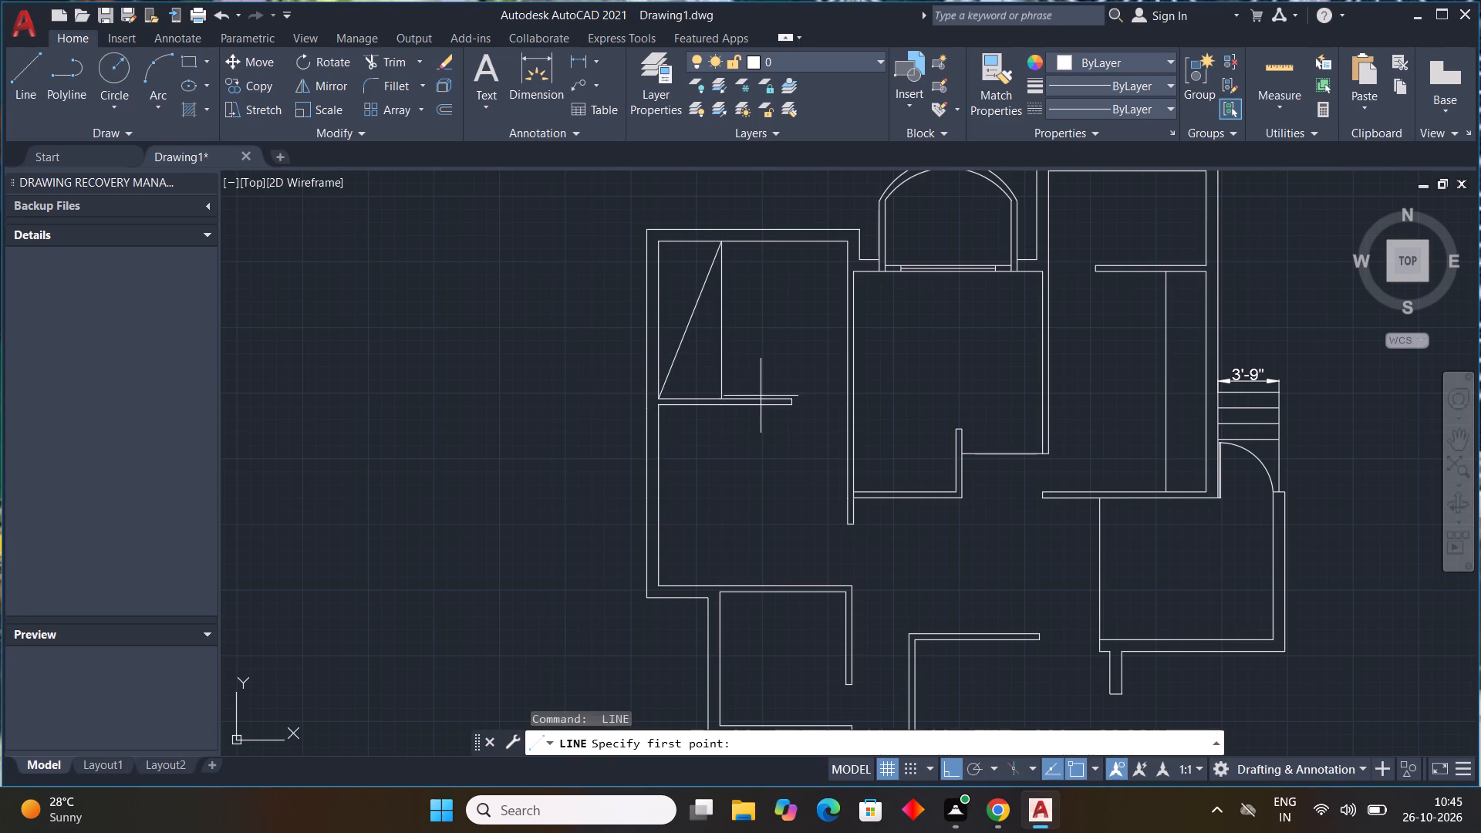
{"action": "left_click_drag", "start_coordinate": [724, 396], "coordinate": [717, 387]}
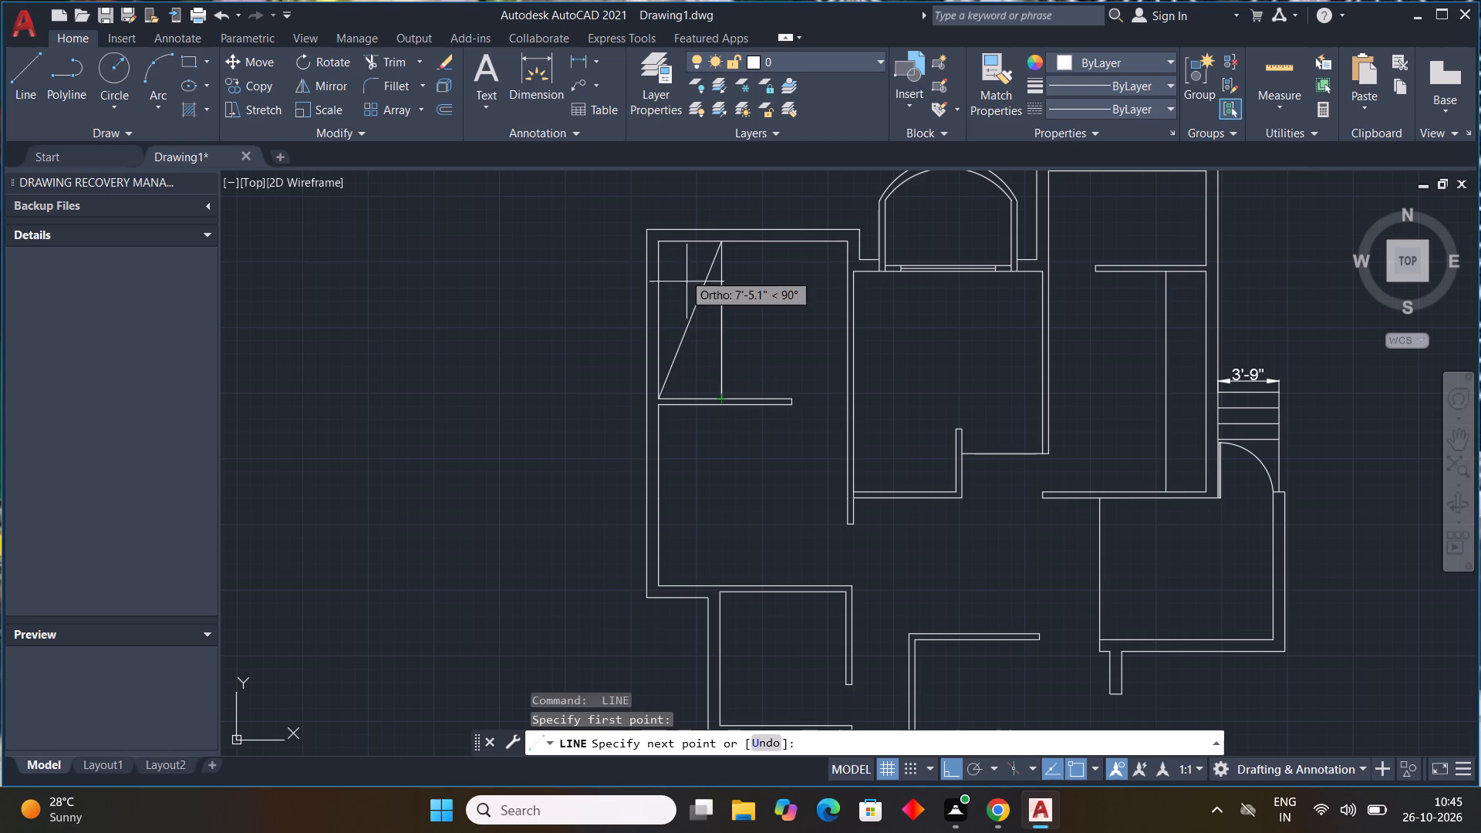
{"action": "left_click", "coordinate": [659, 239]}
{"action": "key", "text": "Escape"}
{"action": "key", "text": "Escape"}
{"action": "key", "text": "Escape"}
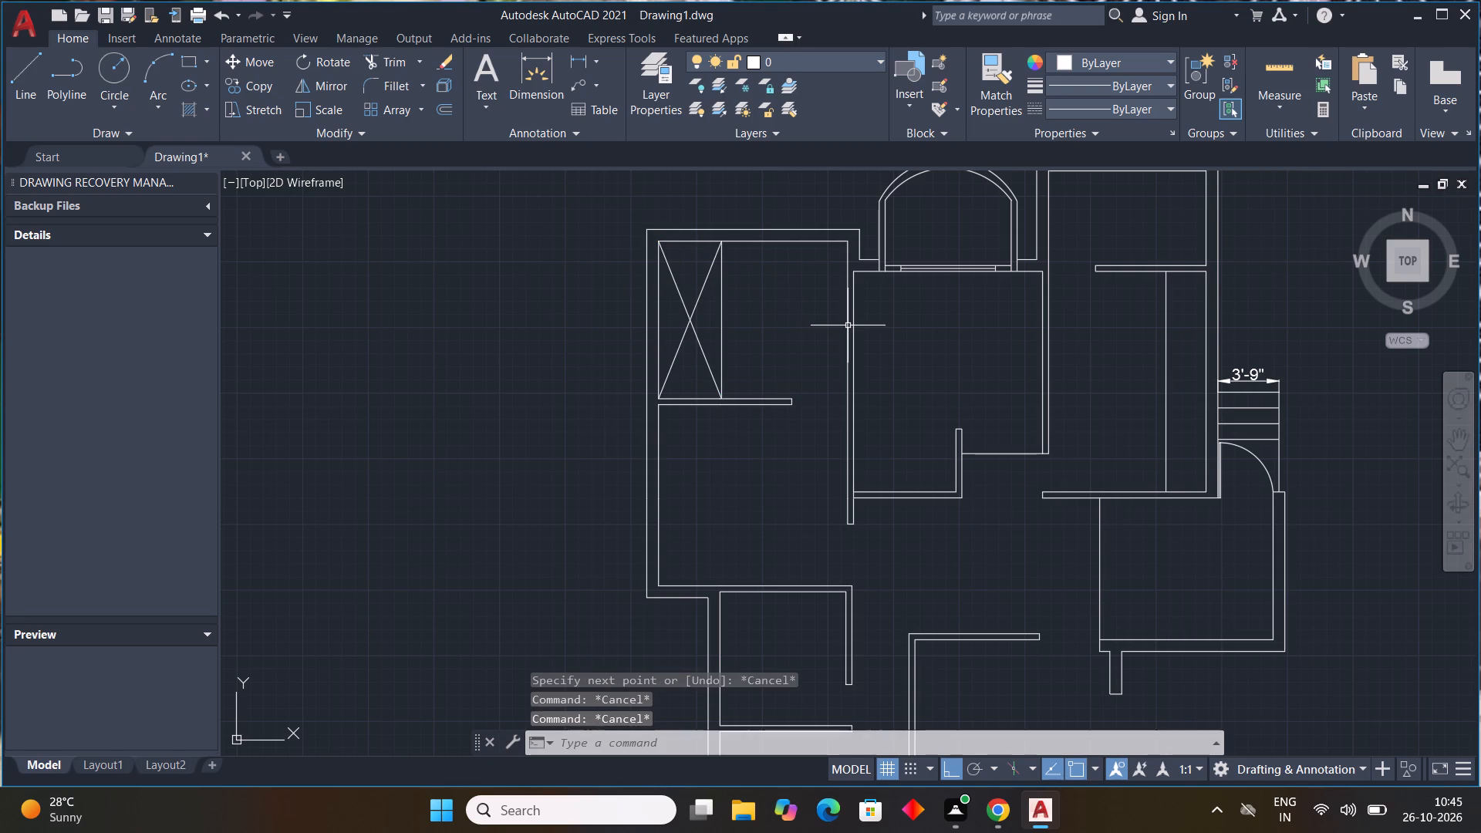
{"action": "key", "text": "Escape"}
Draw a 1" by 3' door leaf running north from the midpoint of the partition's east end below the crossed strip.
{"action": "scroll", "coordinate": [845, 324], "scroll_direction": "down", "scroll_amount": 1}
{"action": "middle_click_drag", "start_coordinate": [841, 341], "coordinate": [779, 263]}
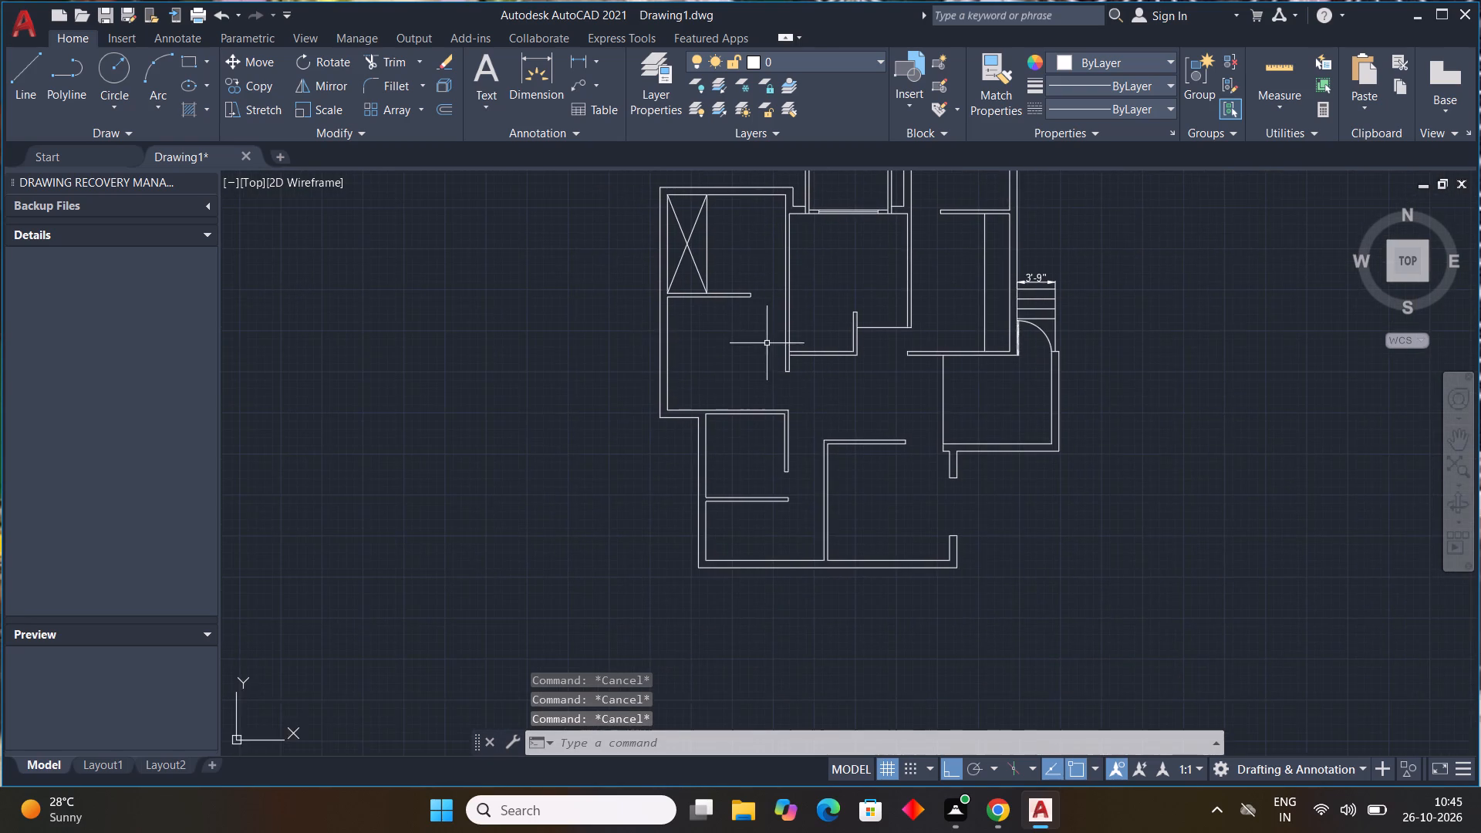
{"action": "scroll", "coordinate": [773, 285], "scroll_direction": "up", "scroll_amount": 3}
{"action": "middle_click_drag", "start_coordinate": [778, 296], "coordinate": [781, 342]}
{"action": "type", "text": "l"}
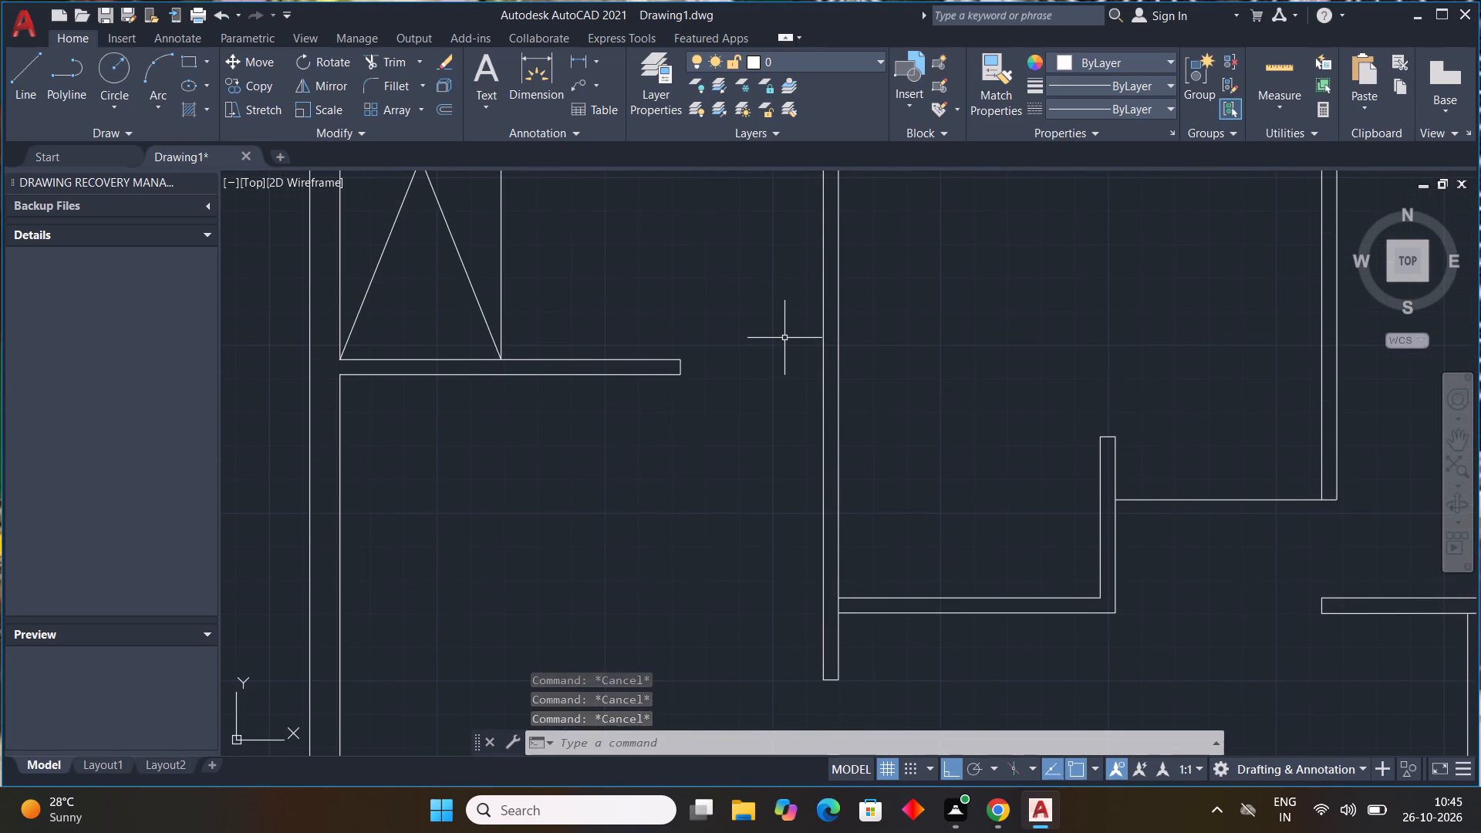
{"action": "key", "text": "space"}
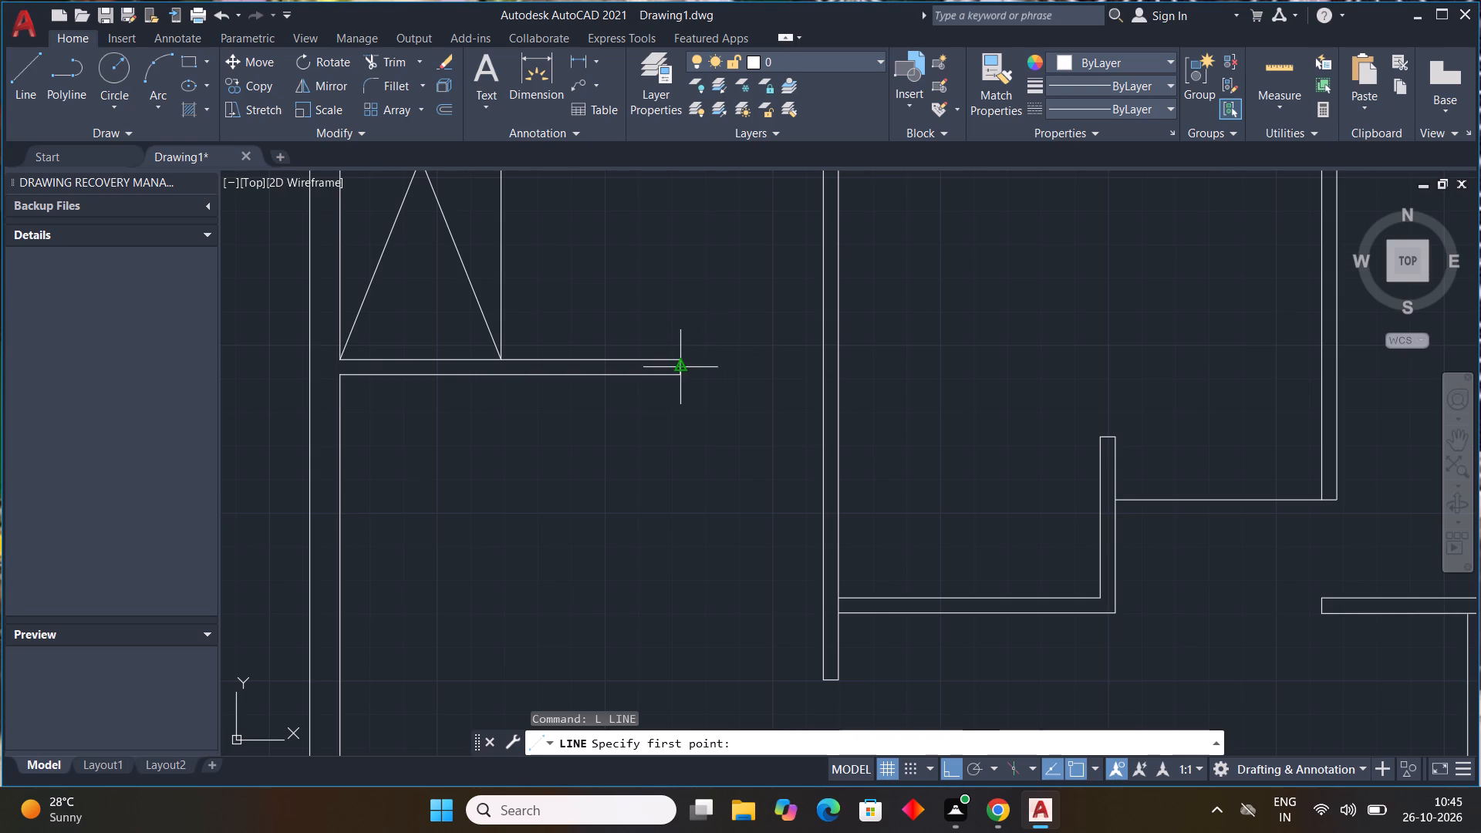
{"action": "left_click_drag", "start_coordinate": [677, 368], "coordinate": [685, 371]}
{"action": "key", "text": "1"}
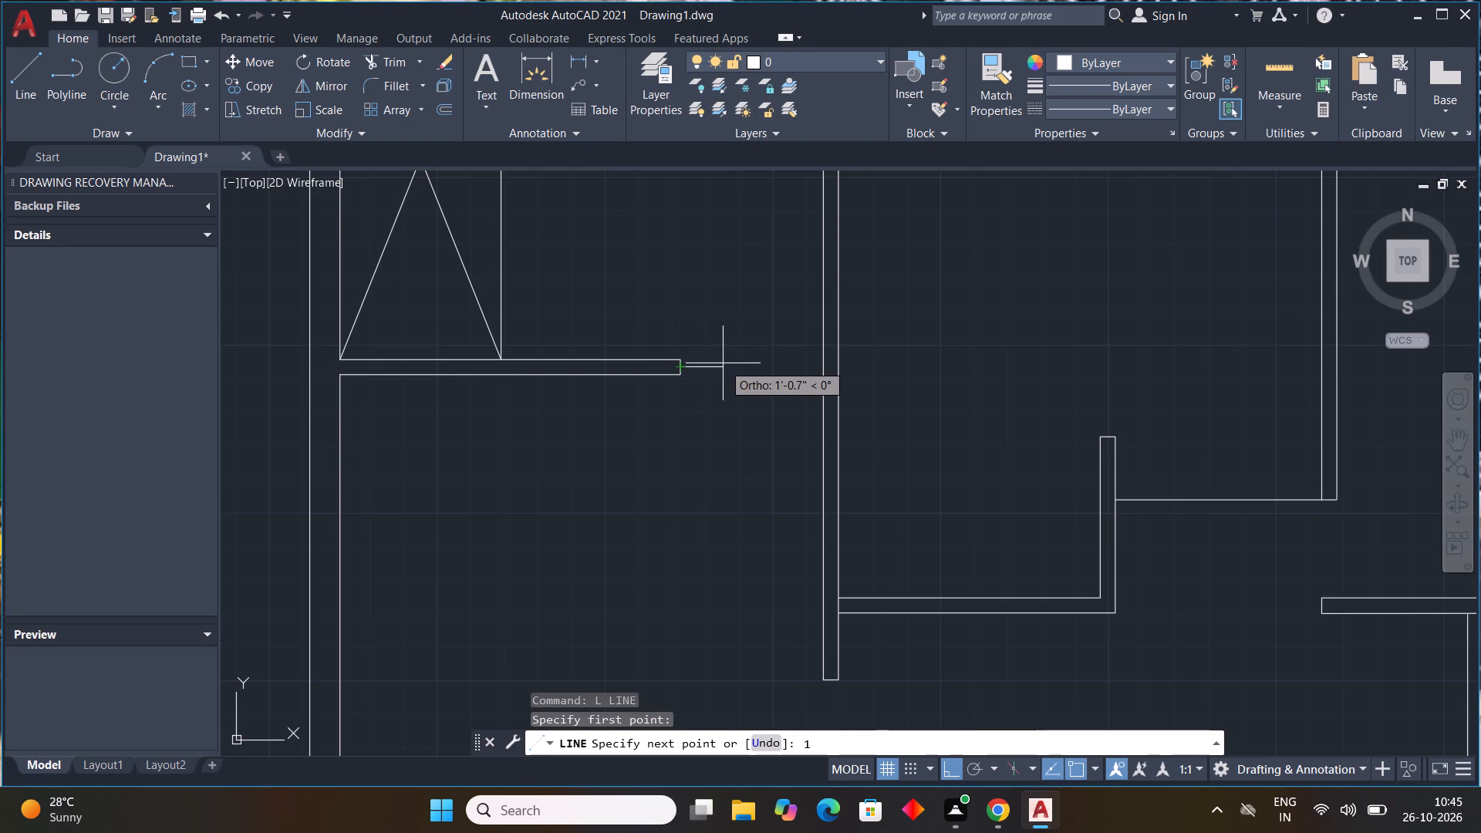
{"action": "key", "text": "shift+quotedbl"}
{"action": "key", "text": "Return"}
{"action": "middle_click_drag", "start_coordinate": [716, 298], "coordinate": [718, 369]}
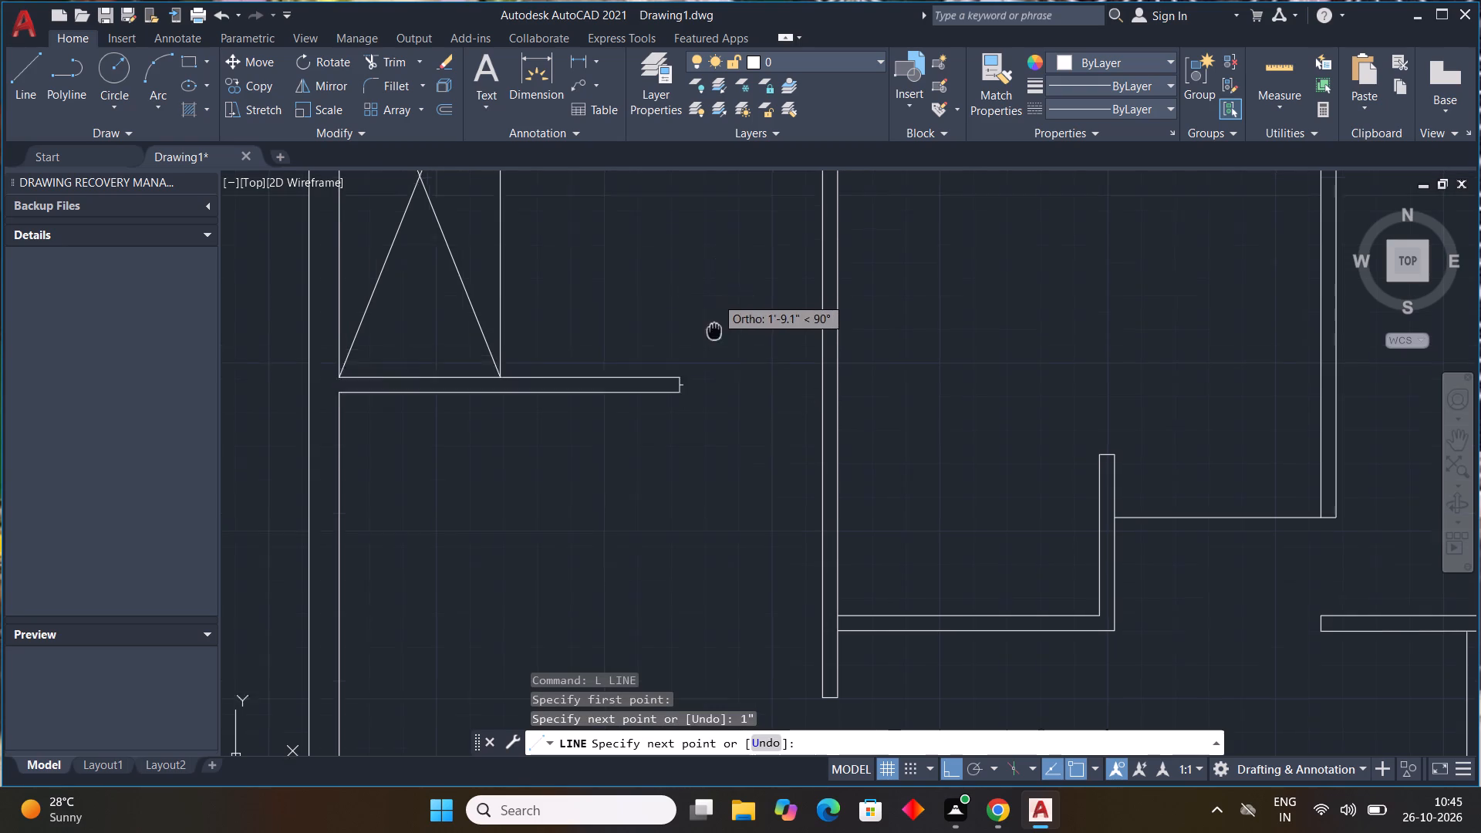
{"action": "middle_click_drag", "start_coordinate": [718, 369], "coordinate": [752, 504]}
{"action": "type", "text": "3'"}
{"action": "key", "text": "Return"}
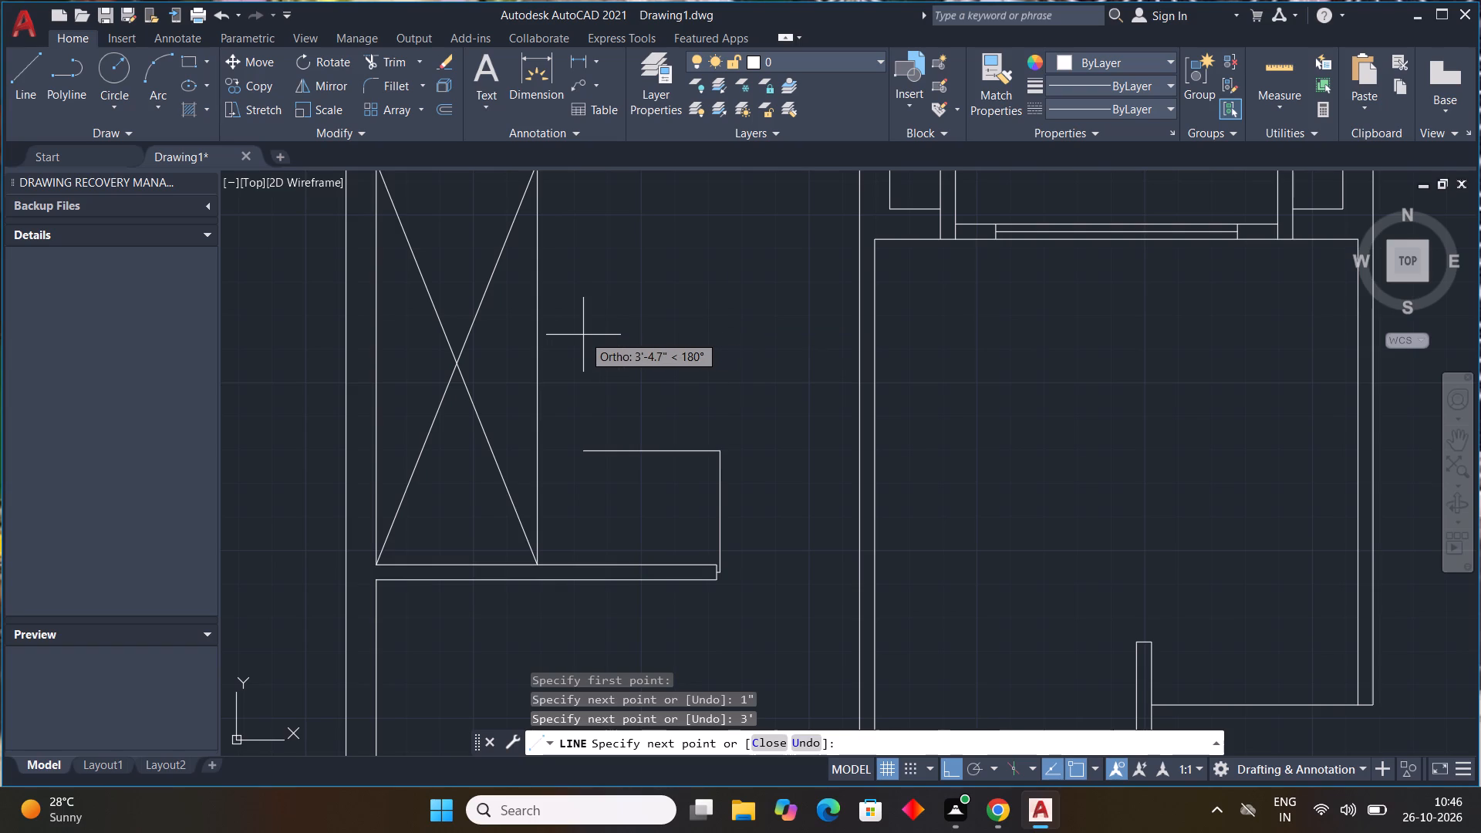
{"action": "type", "text": "1\""}
{"action": "key", "text": "Return"}
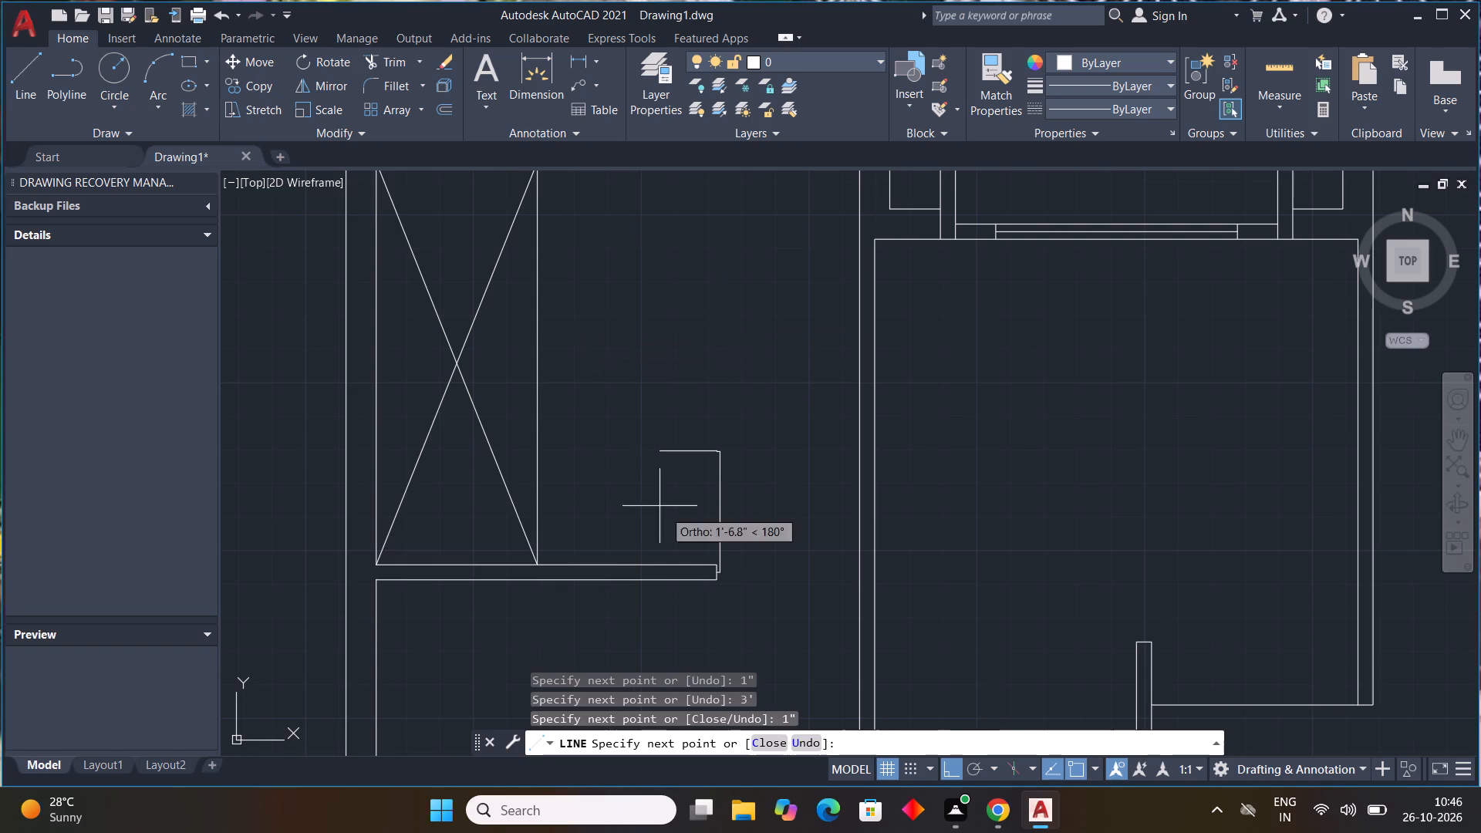
{"action": "scroll", "coordinate": [734, 569], "scroll_direction": "up", "scroll_amount": 2}
{"action": "left_click", "coordinate": [691, 565]}
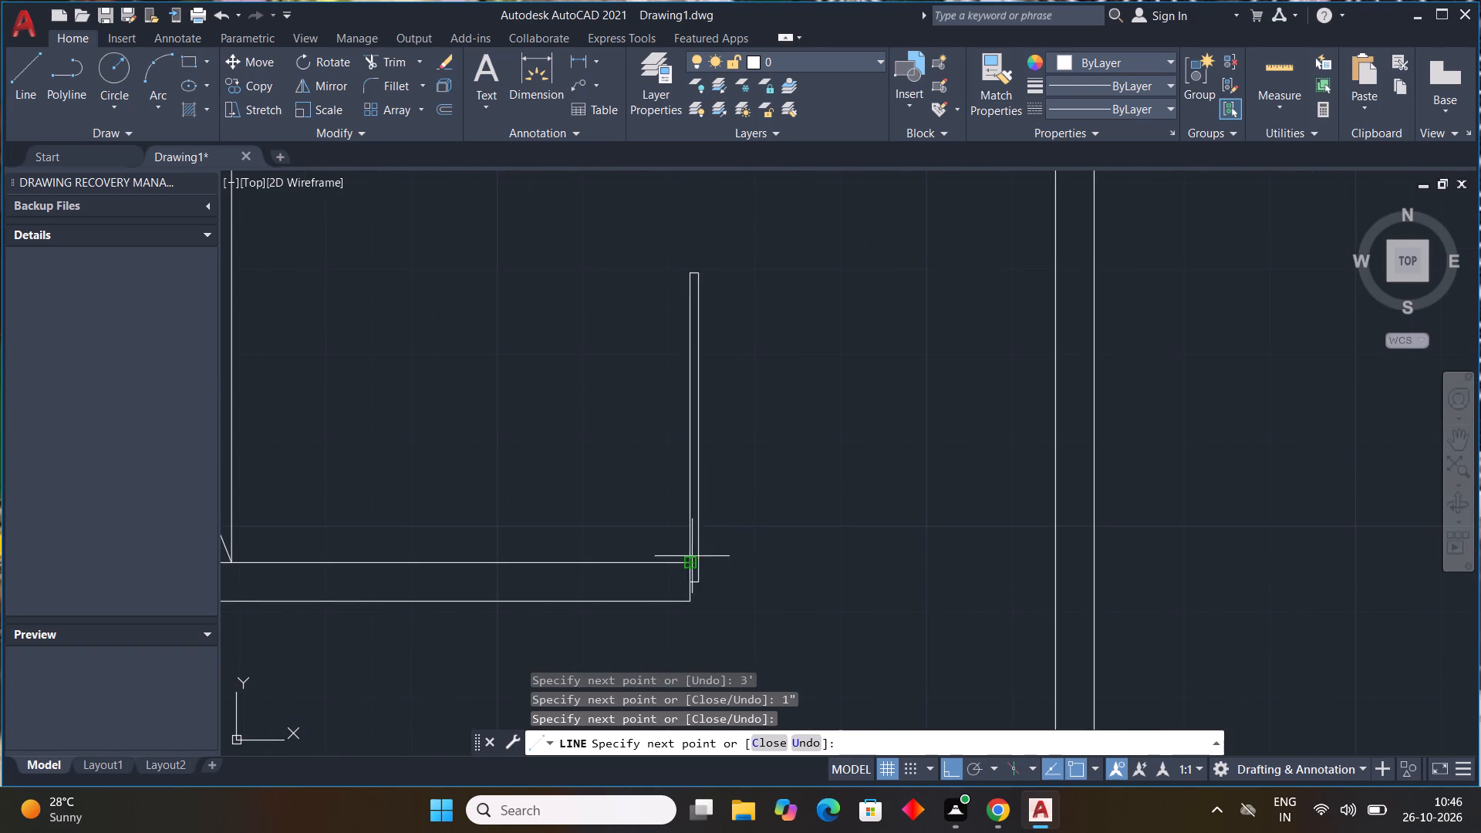
{"action": "key", "text": "Escape"}
Draw the door swing as a three-point arc through both top corners of the 3' leaf to the northwest room's east wall.
{"action": "left_click", "coordinate": [153, 114]}
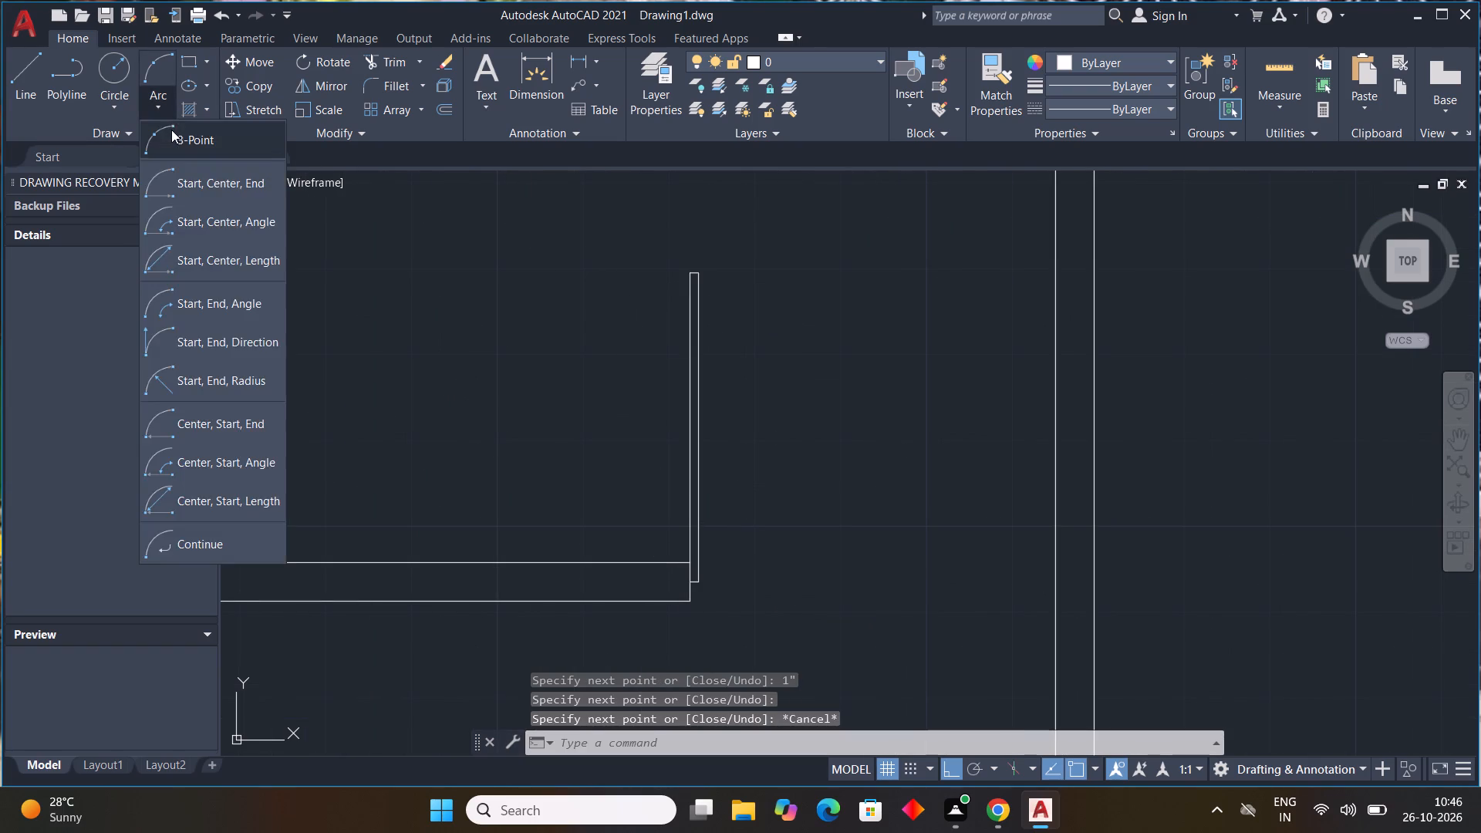
{"action": "left_click", "coordinate": [171, 130]}
{"action": "scroll", "coordinate": [689, 275], "scroll_direction": "up", "scroll_amount": 3}
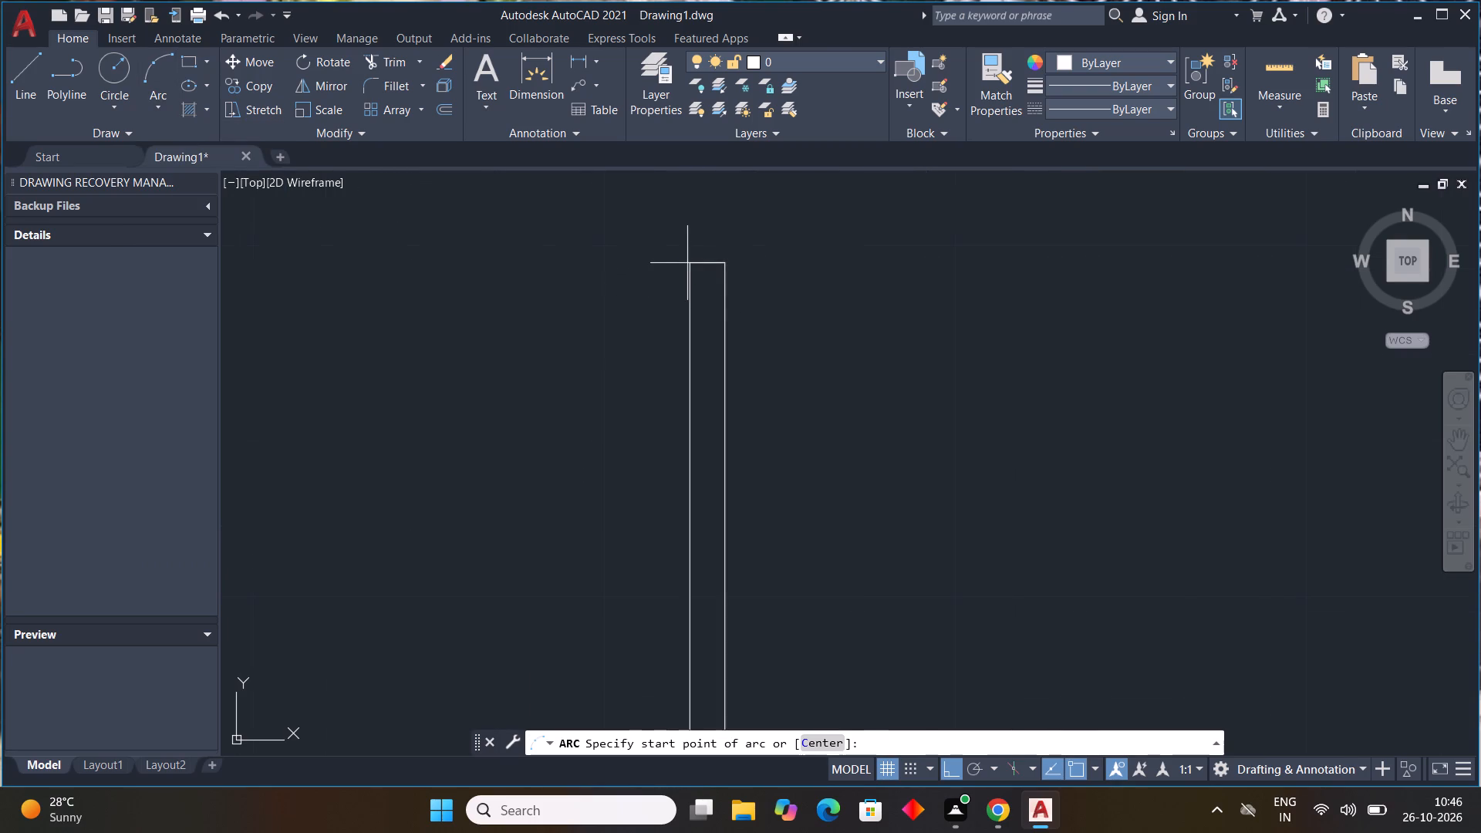
{"action": "left_click", "coordinate": [687, 262]}
{"action": "left_click", "coordinate": [727, 261]}
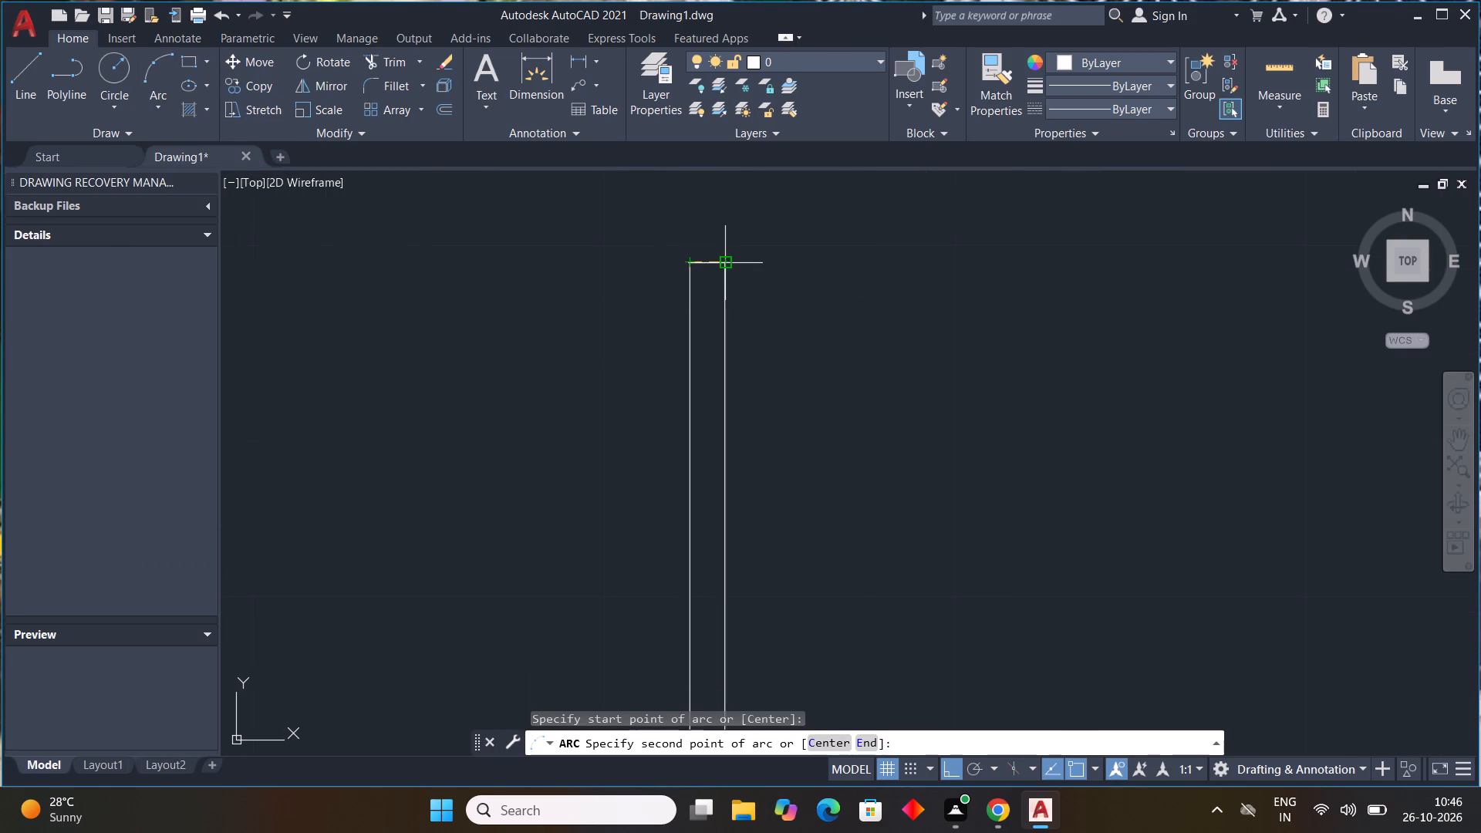
{"action": "scroll", "coordinate": [990, 373], "scroll_direction": "down", "scroll_amount": 3}
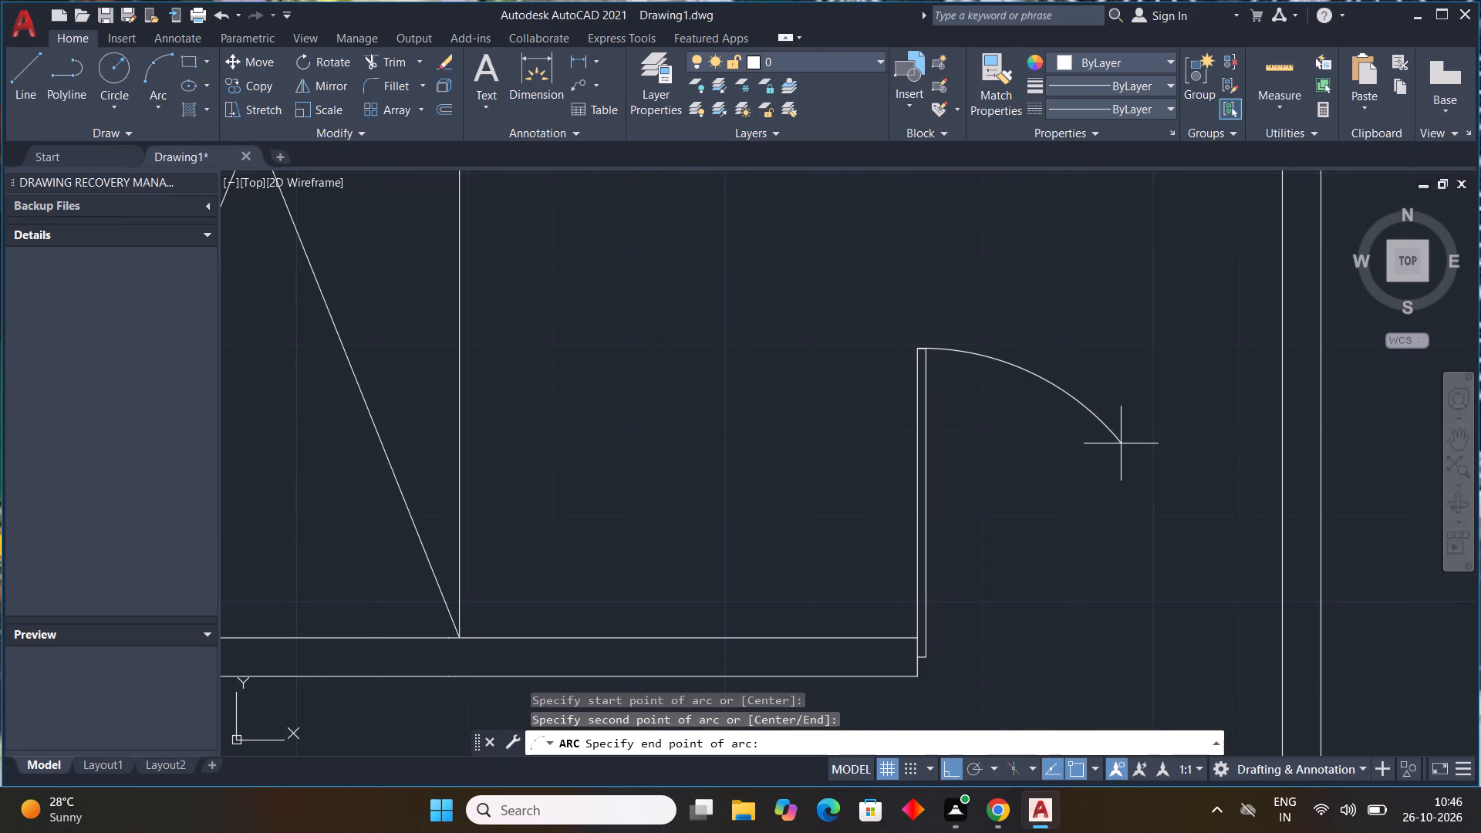
{"action": "left_click", "coordinate": [1284, 632]}
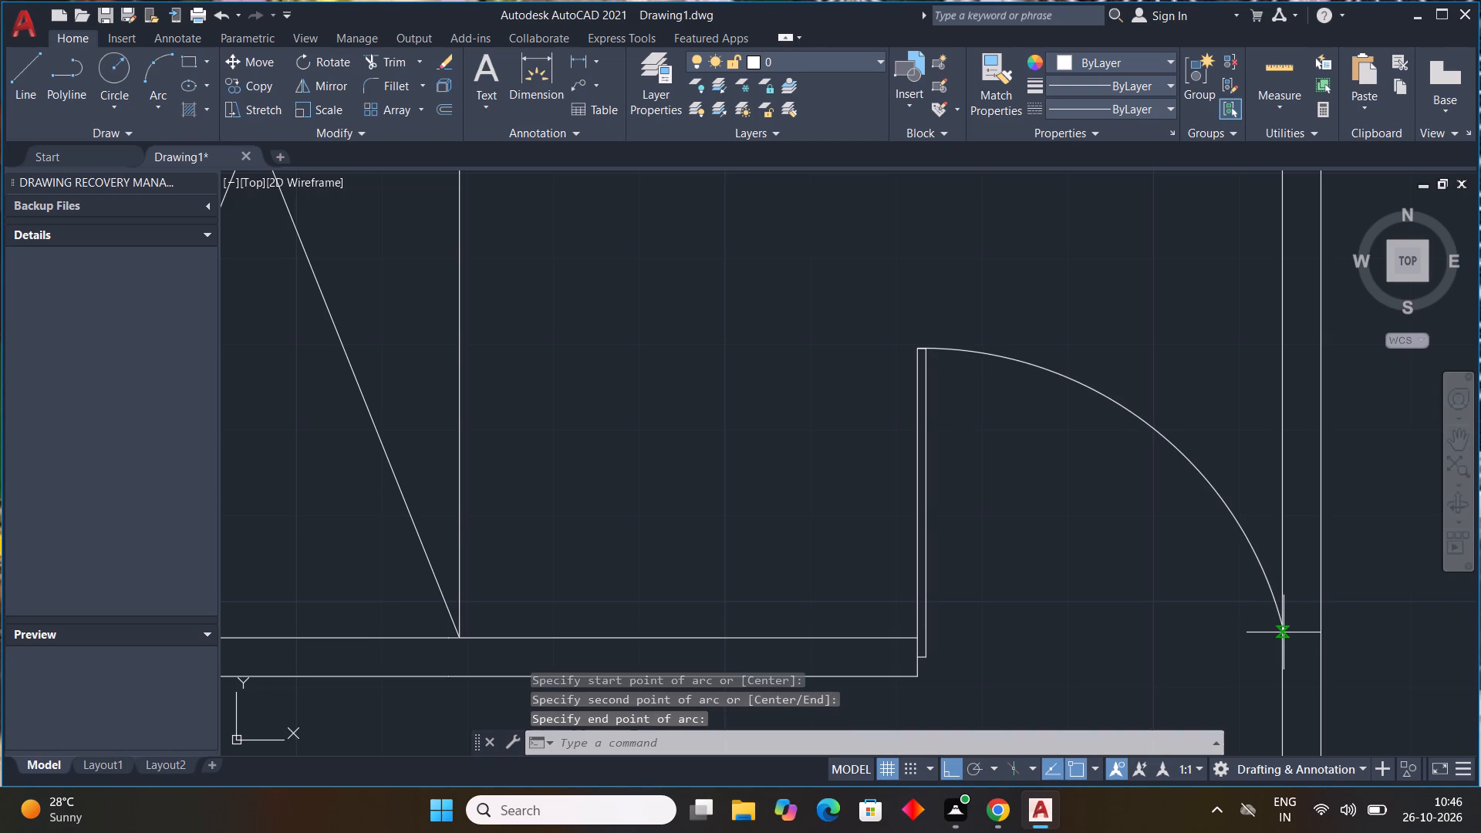
Begin a door leaf outline with a 1" line north from the outer northeast corner of the southwest room's walls.
{"action": "scroll", "coordinate": [1298, 639], "scroll_direction": "down", "scroll_amount": 3}
{"action": "middle_click_drag", "start_coordinate": [1348, 648], "coordinate": [1209, 592]}
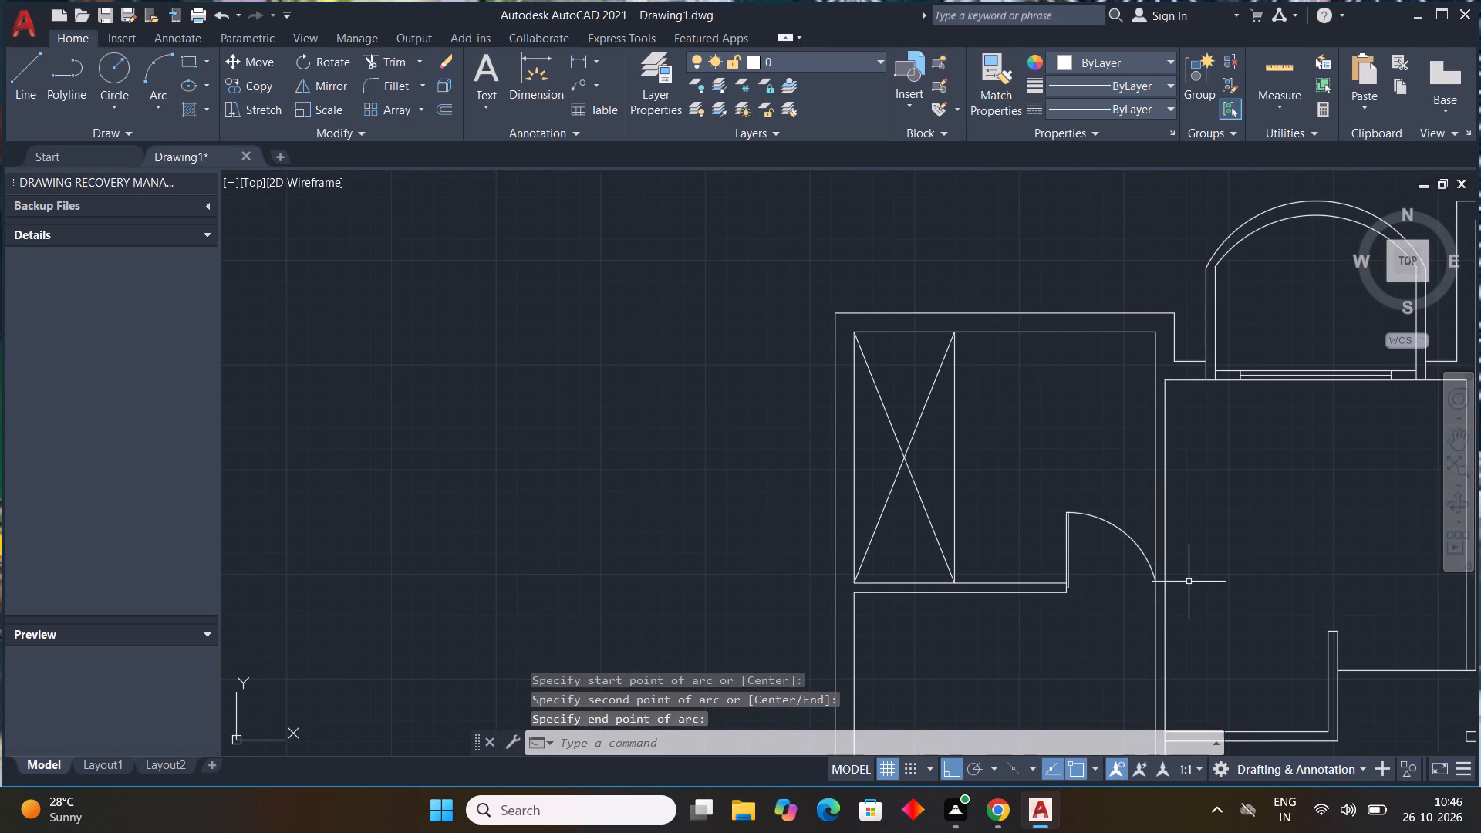
{"action": "scroll", "coordinate": [1127, 535], "scroll_direction": "down", "scroll_amount": 2}
{"action": "middle_click_drag", "start_coordinate": [1226, 575], "coordinate": [987, 494]}
{"action": "middle_click_drag", "start_coordinate": [922, 582], "coordinate": [938, 484]}
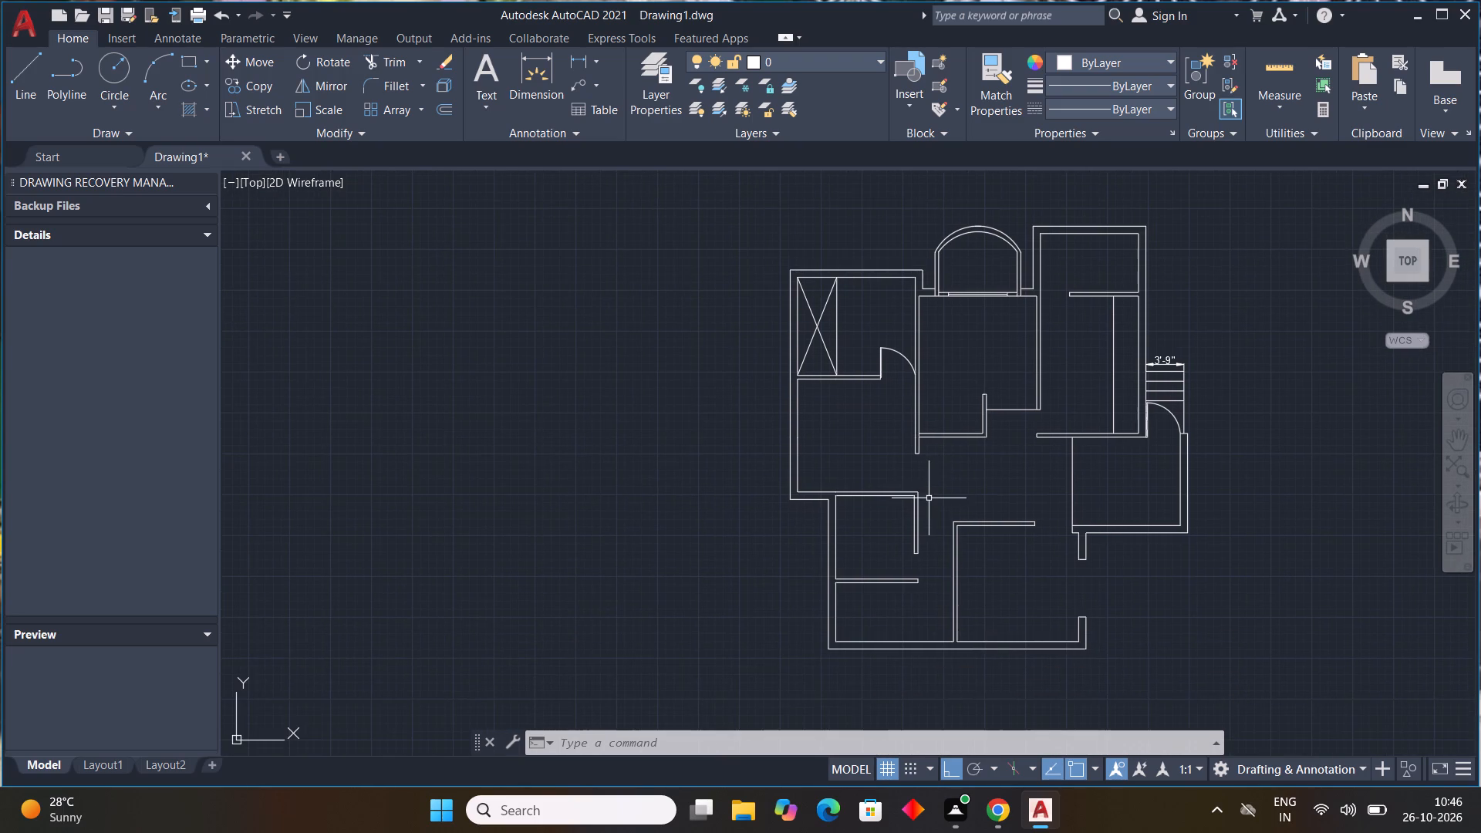
{"action": "scroll", "coordinate": [927, 502], "scroll_direction": "up", "scroll_amount": 3}
{"action": "type", "text": "l"}
{"action": "key", "text": "space"}
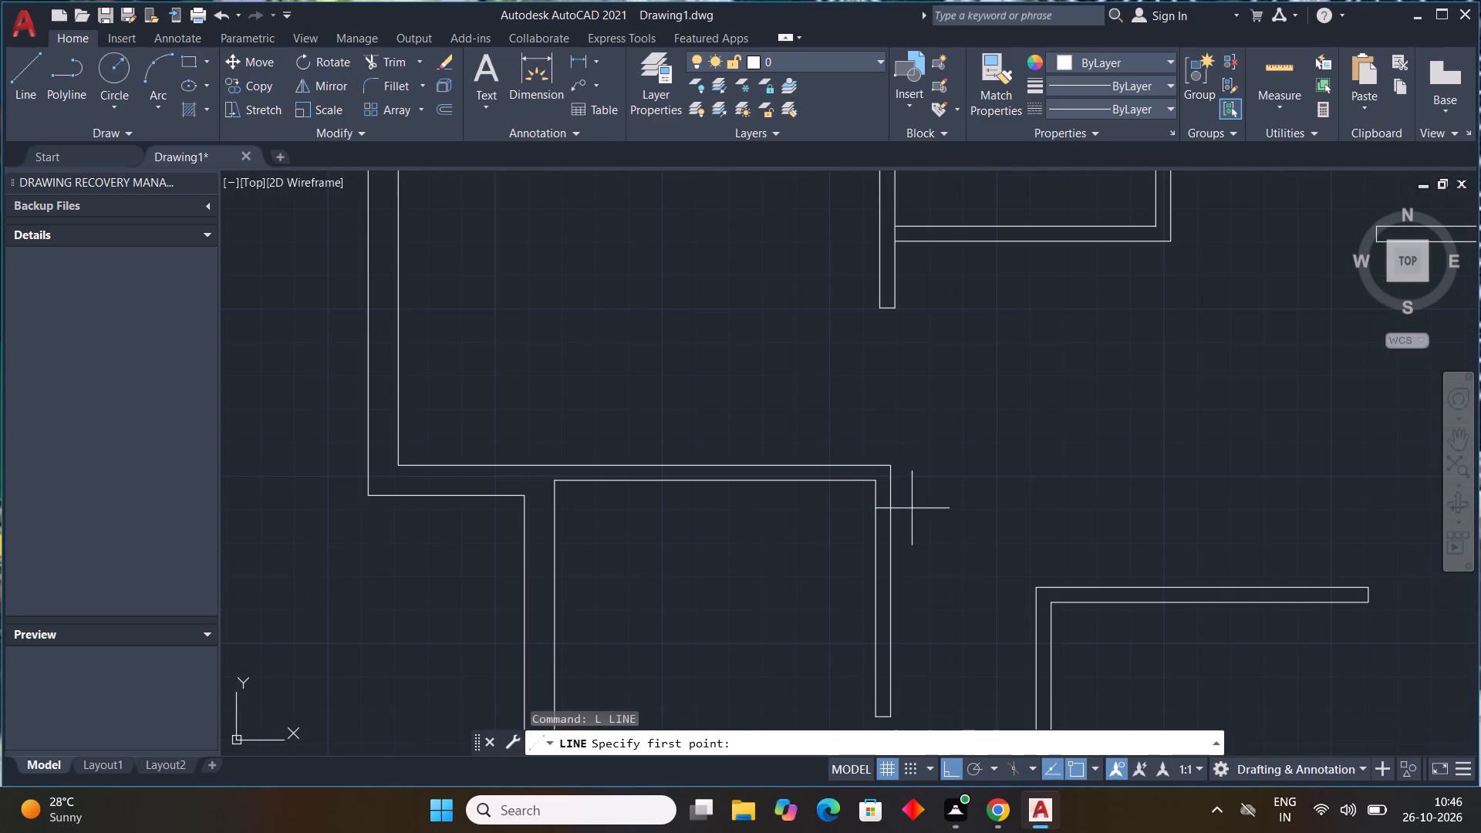
{"action": "left_click", "coordinate": [893, 464]}
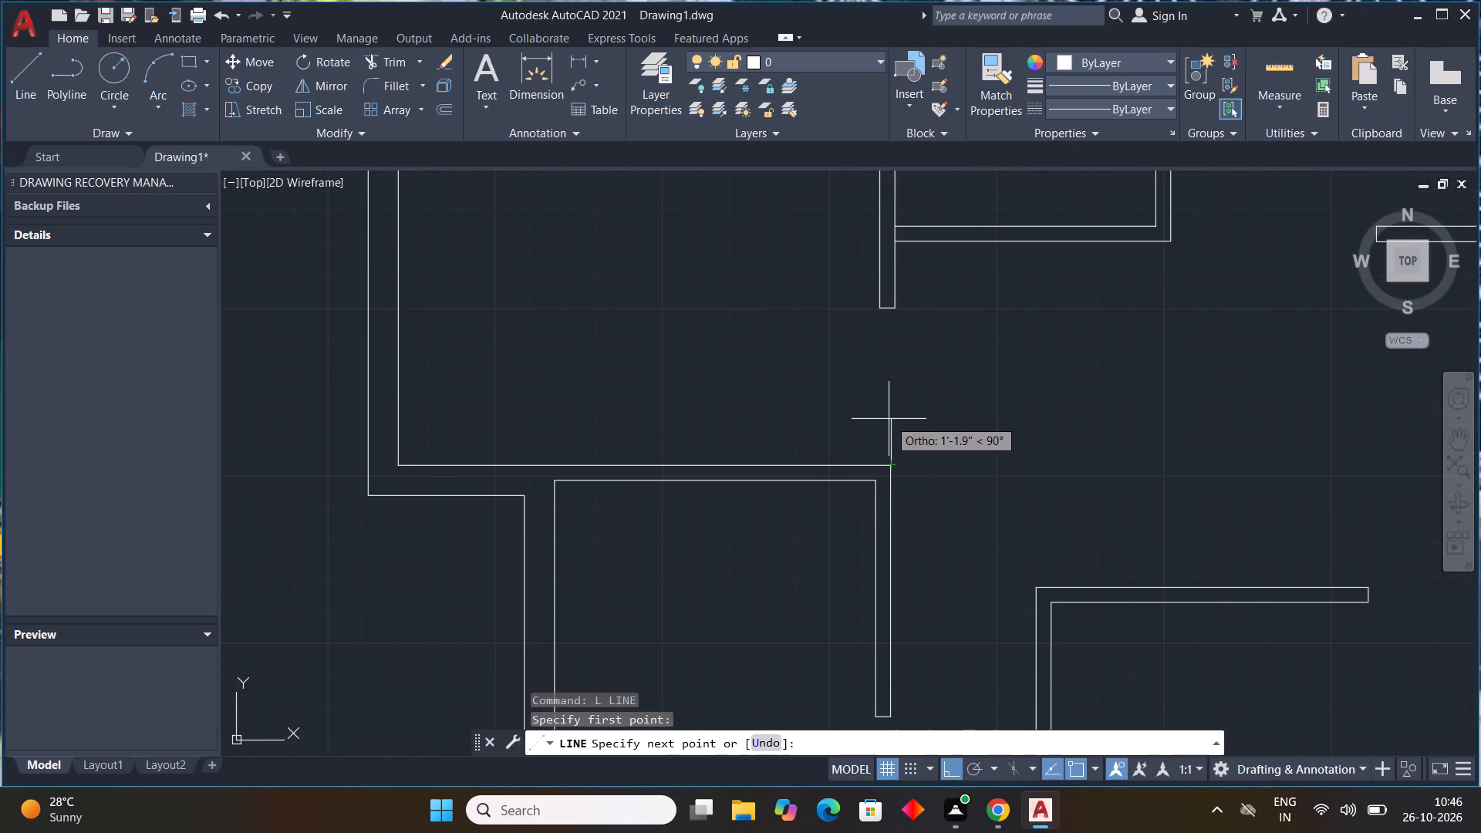
{"action": "type", "text": "1\""}
{"action": "key", "text": "Return"}
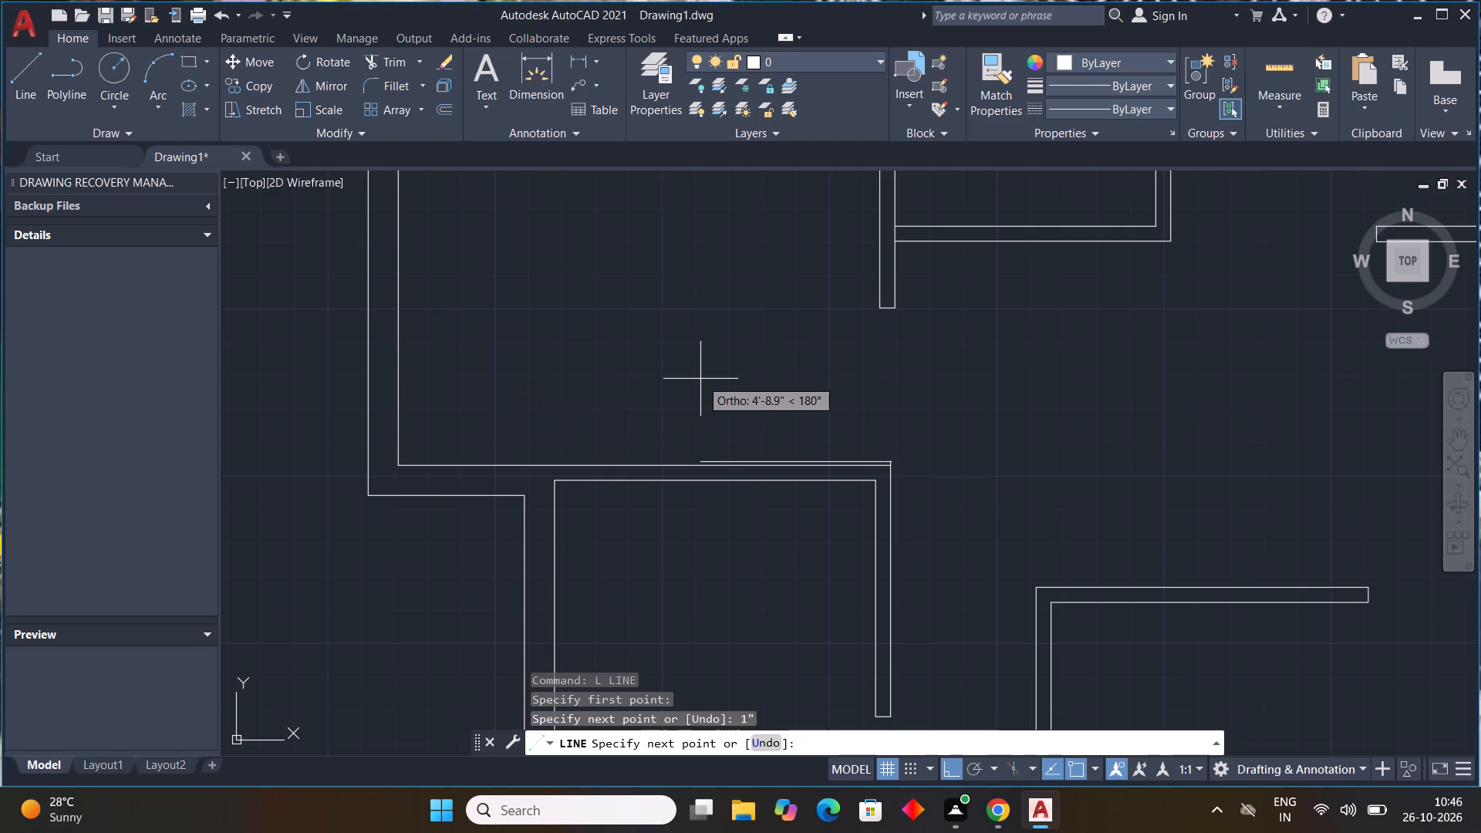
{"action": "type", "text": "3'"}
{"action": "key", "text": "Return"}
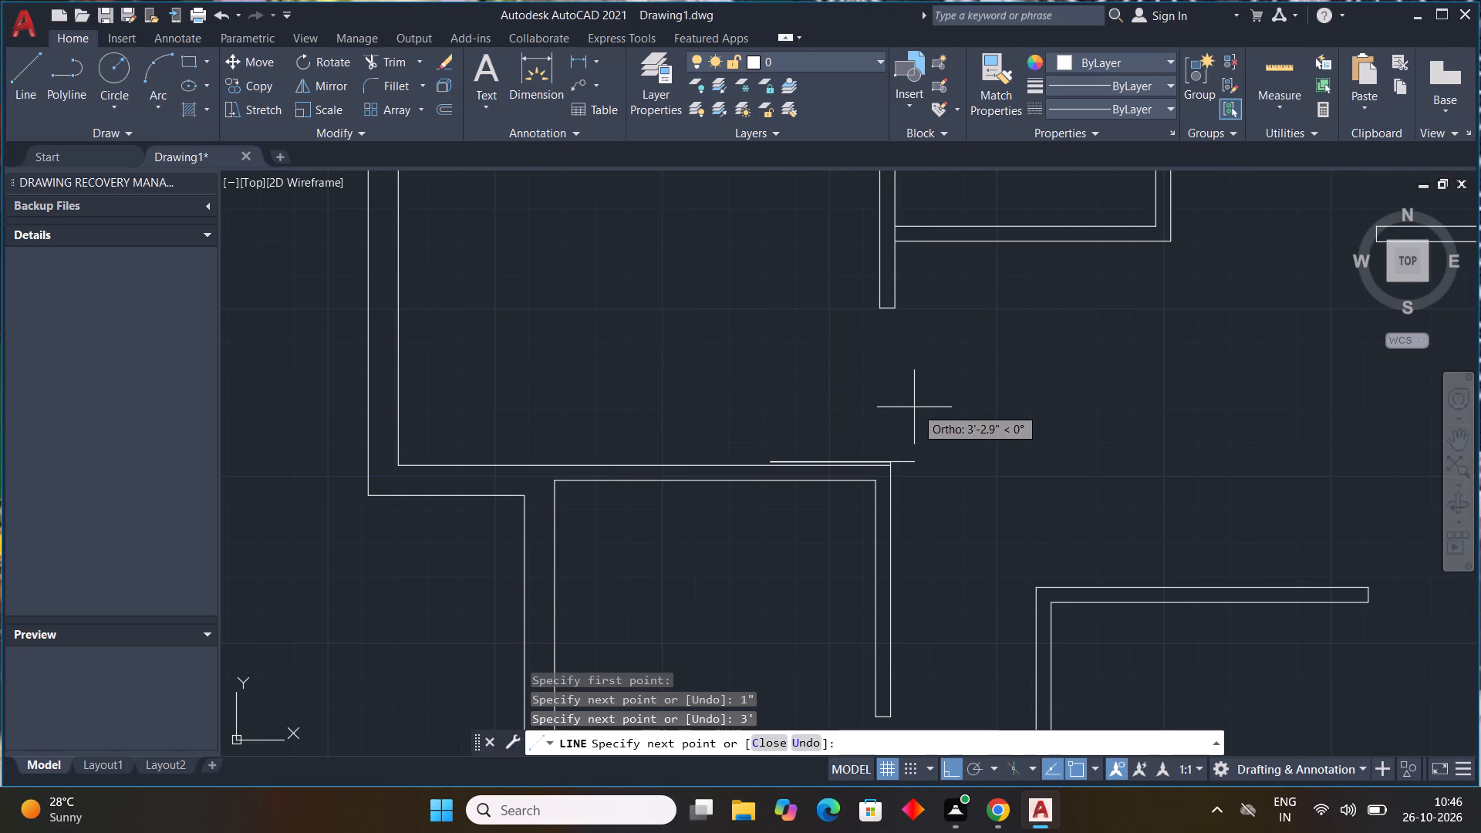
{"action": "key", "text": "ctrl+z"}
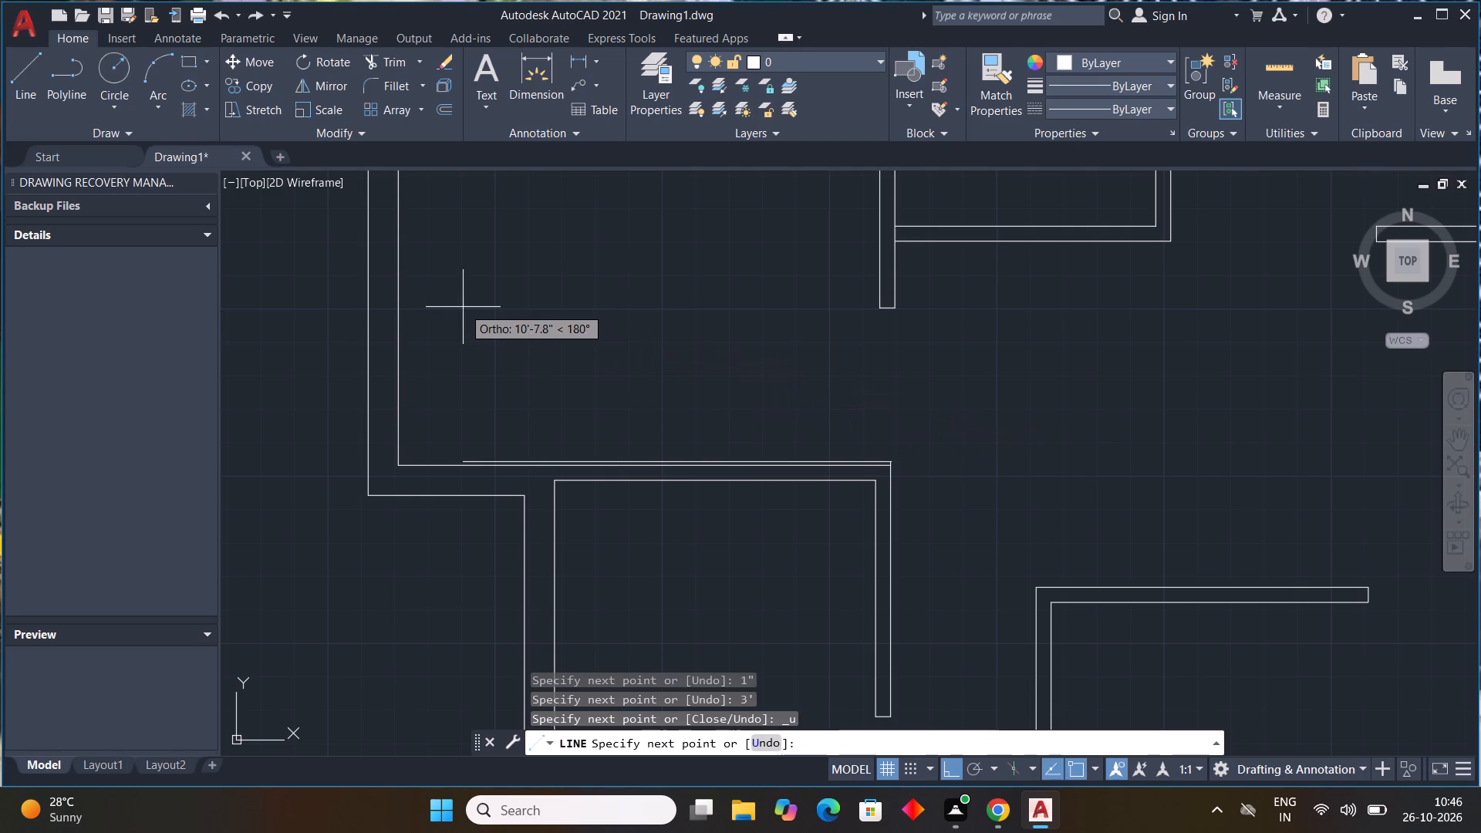
Continue the leaf outline 3'6" west and 1" north, returning east above the wall corner and closing down to the outline.
{"action": "type", "text": "3'6\""}
{"action": "key", "text": "Return"}
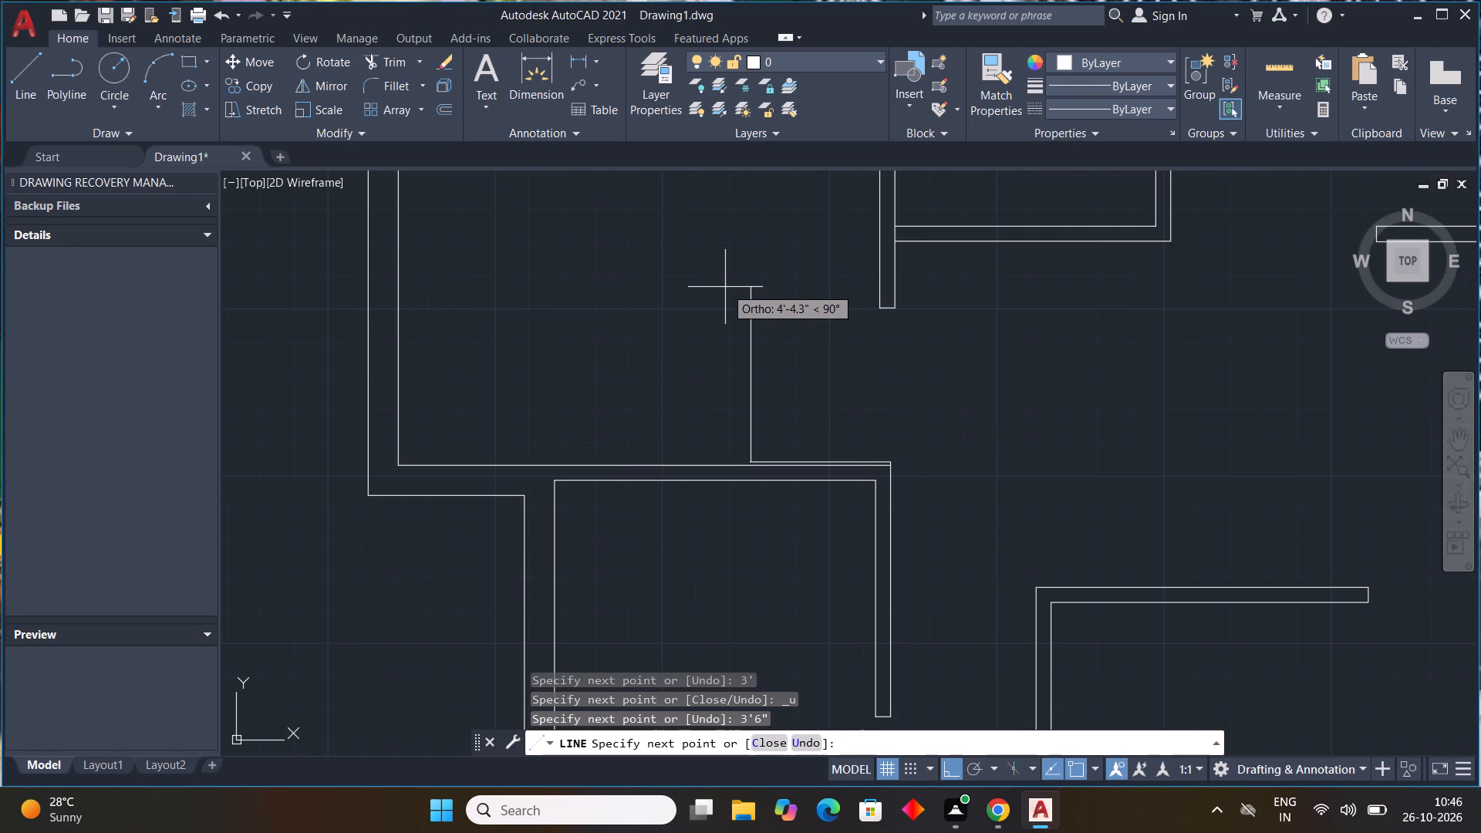
{"action": "type", "text": "1\""}
{"action": "key", "text": "Return"}
{"action": "scroll", "coordinate": [828, 420], "scroll_direction": "up", "scroll_amount": 2}
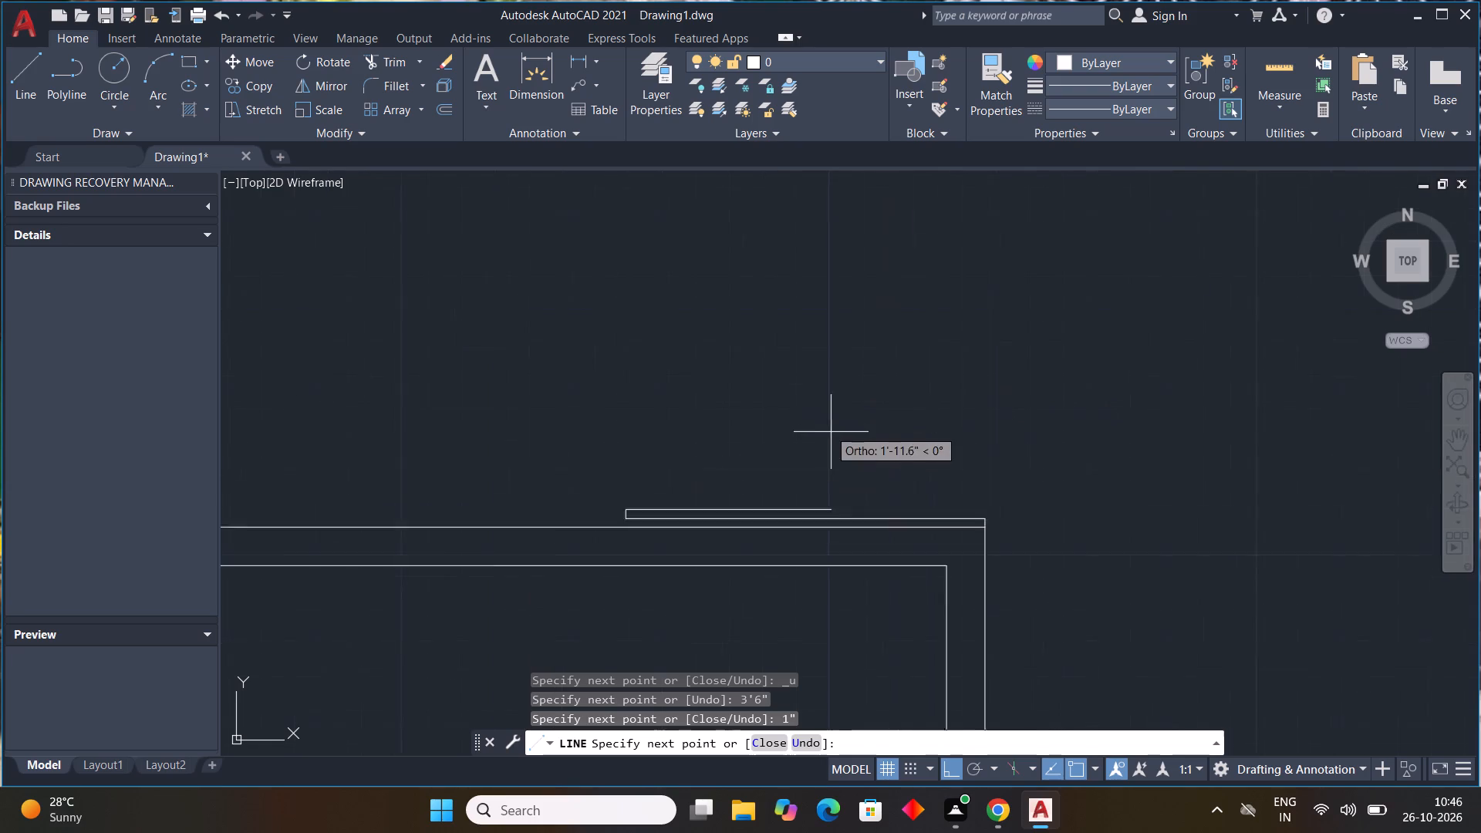
{"action": "scroll", "coordinate": [836, 437], "scroll_direction": "up", "scroll_amount": 1}
{"action": "middle_click_drag", "start_coordinate": [940, 506], "coordinate": [712, 310]}
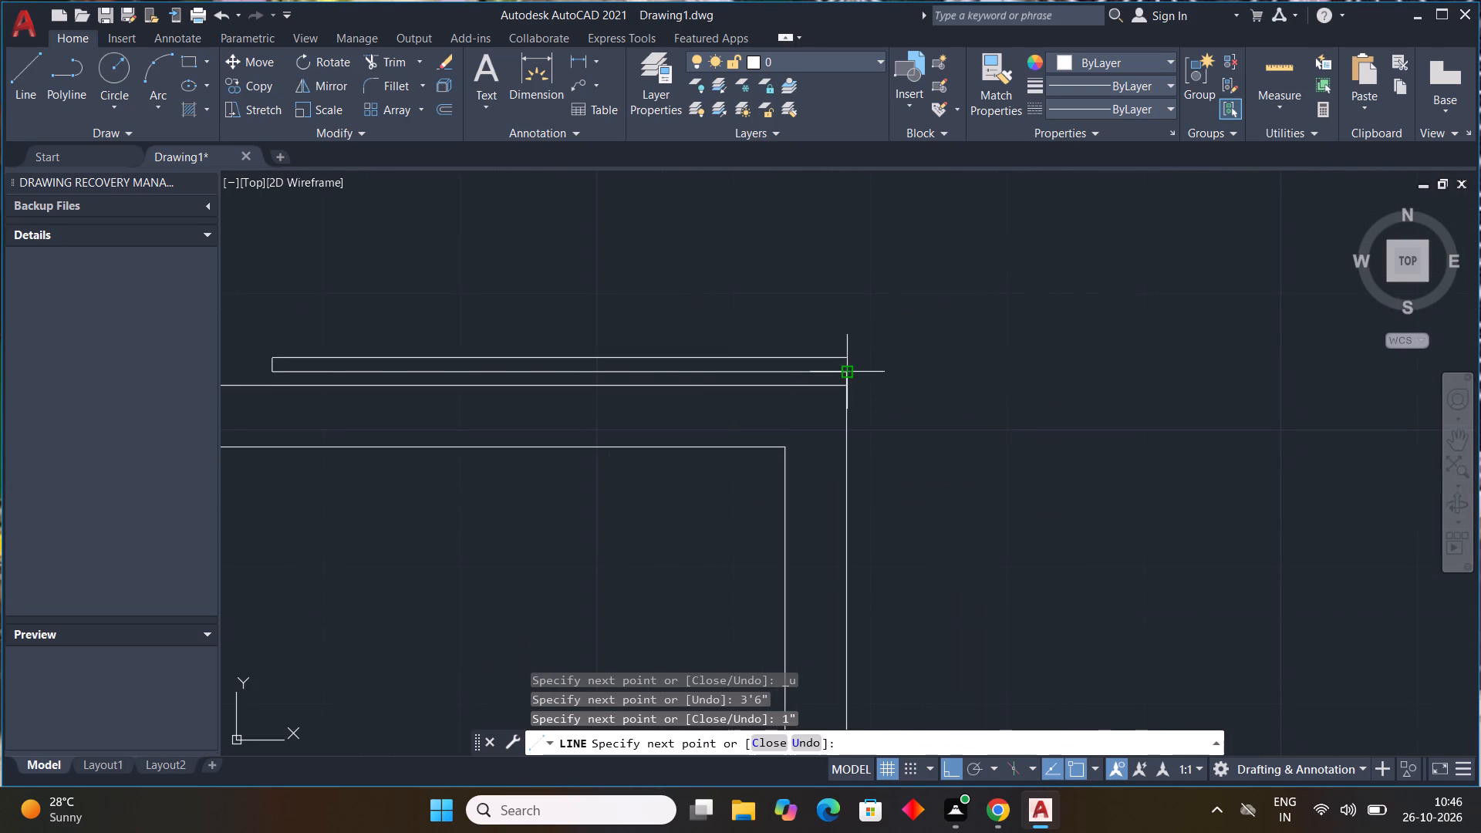
{"action": "left_click", "coordinate": [845, 354]}
{"action": "left_click", "coordinate": [844, 373]}
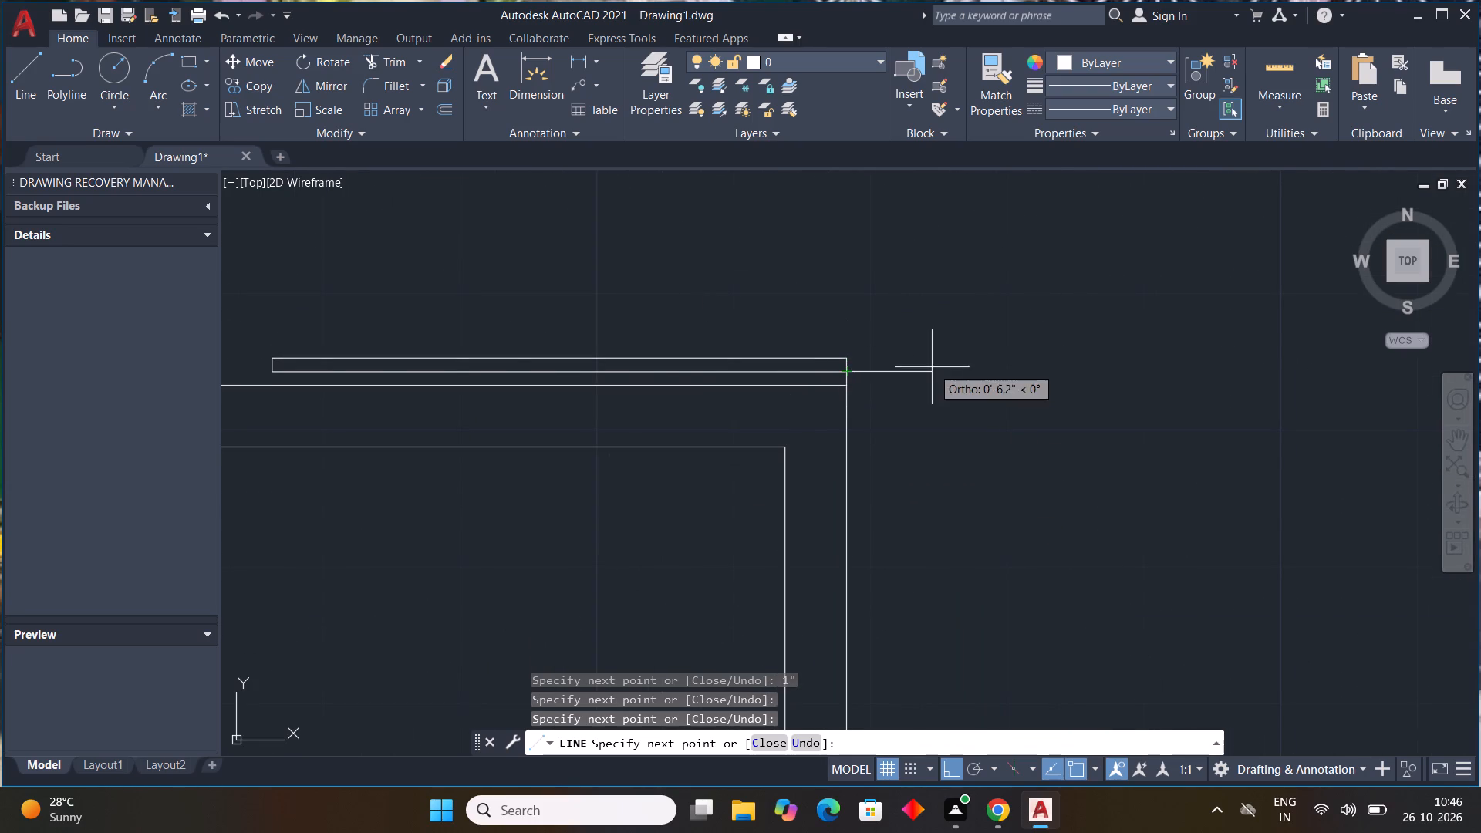
{"action": "scroll", "coordinate": [932, 367], "scroll_direction": "down", "scroll_amount": 5}
{"action": "key", "text": "Escape"}
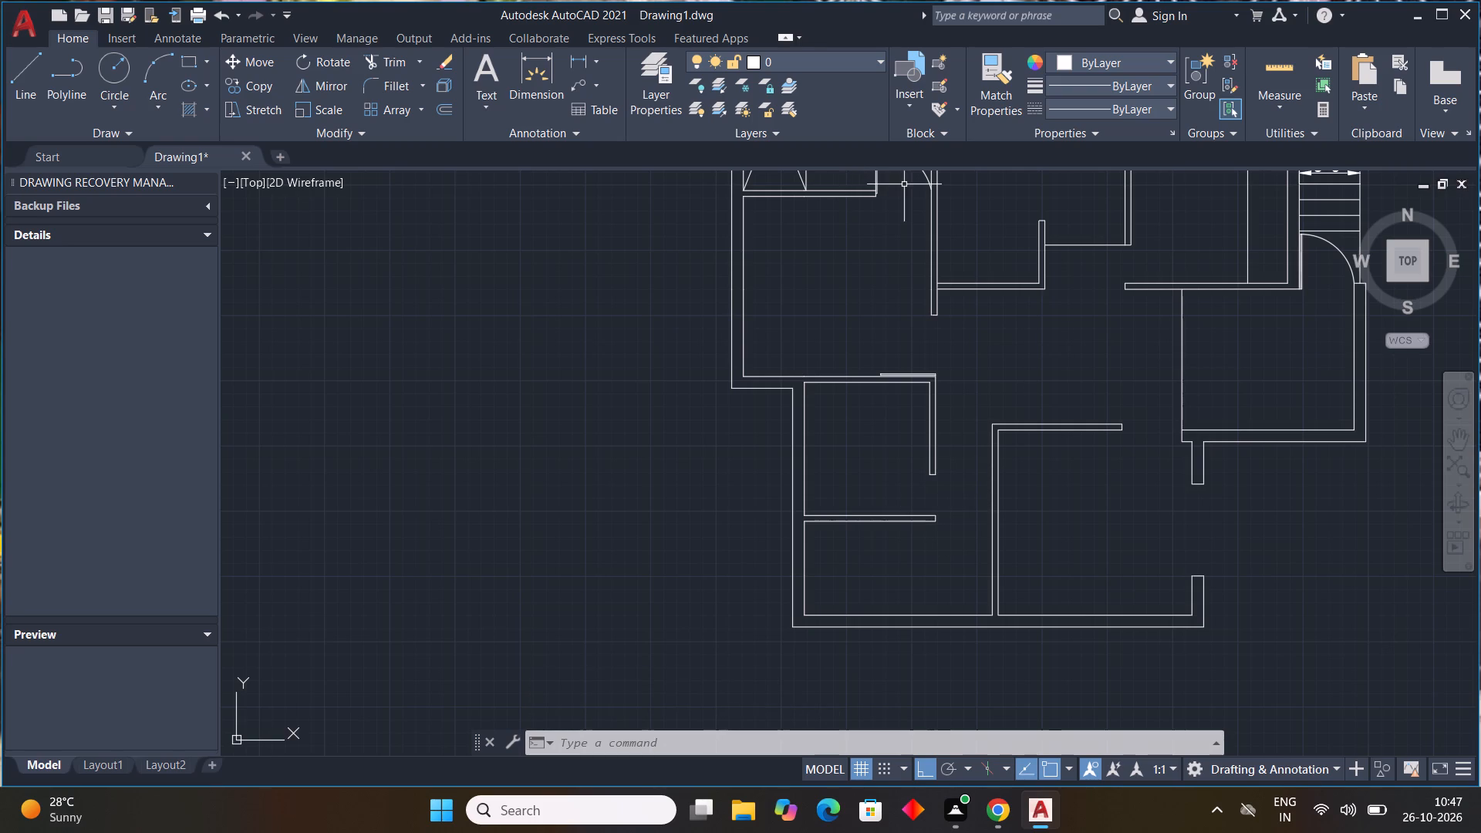
Draw the door swing as a three-point arc through both west corners of the 3'6" leaf to the wall end north of it.
{"action": "left_click", "coordinate": [149, 102]}
{"action": "left_click", "coordinate": [161, 133]}
{"action": "middle_click_drag", "start_coordinate": [1101, 422], "coordinate": [1098, 423]}
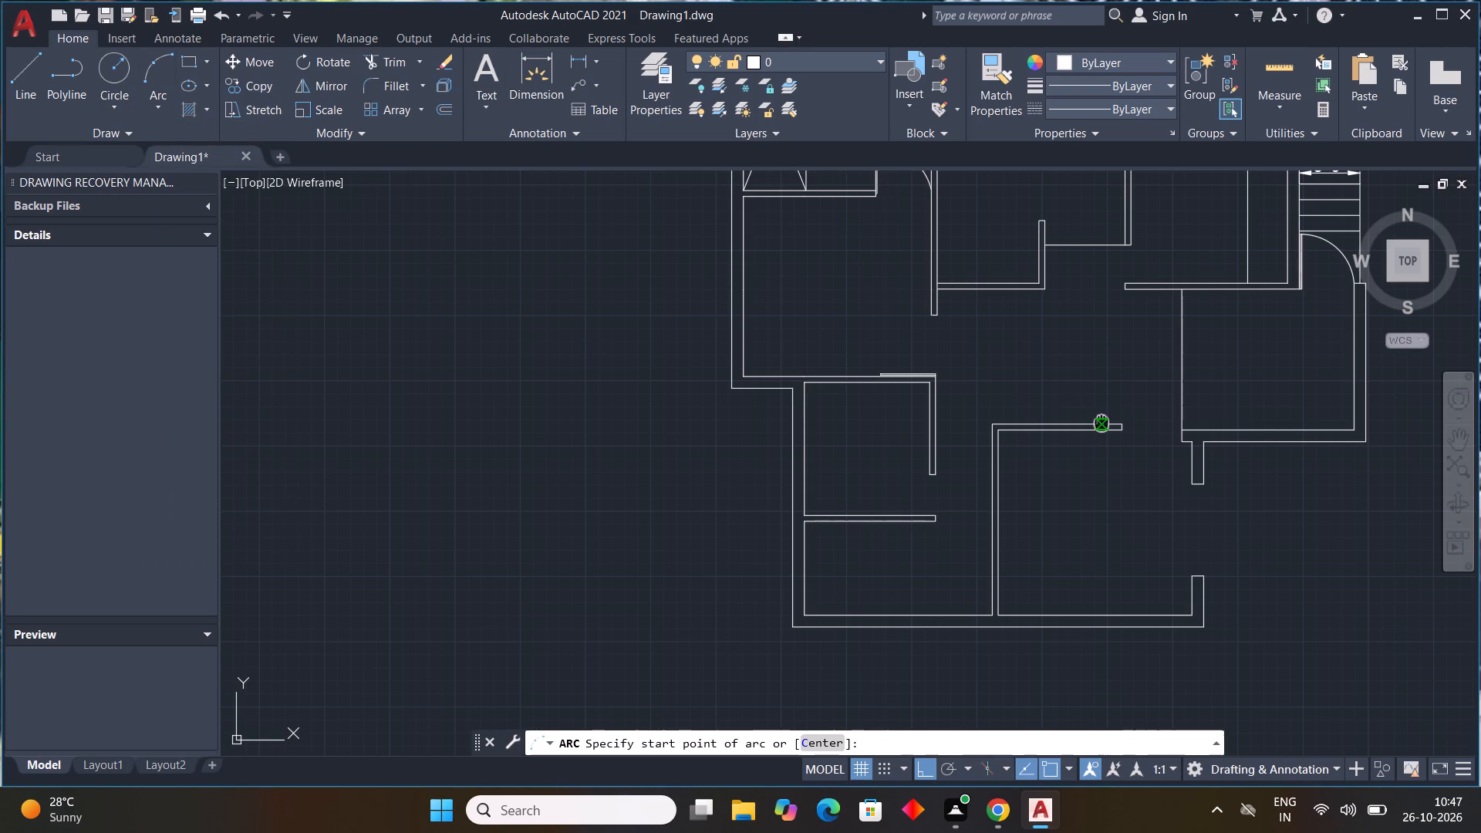
{"action": "middle_click_drag", "start_coordinate": [1098, 423], "coordinate": [850, 428]}
{"action": "scroll", "coordinate": [612, 364], "scroll_direction": "up", "scroll_amount": 3}
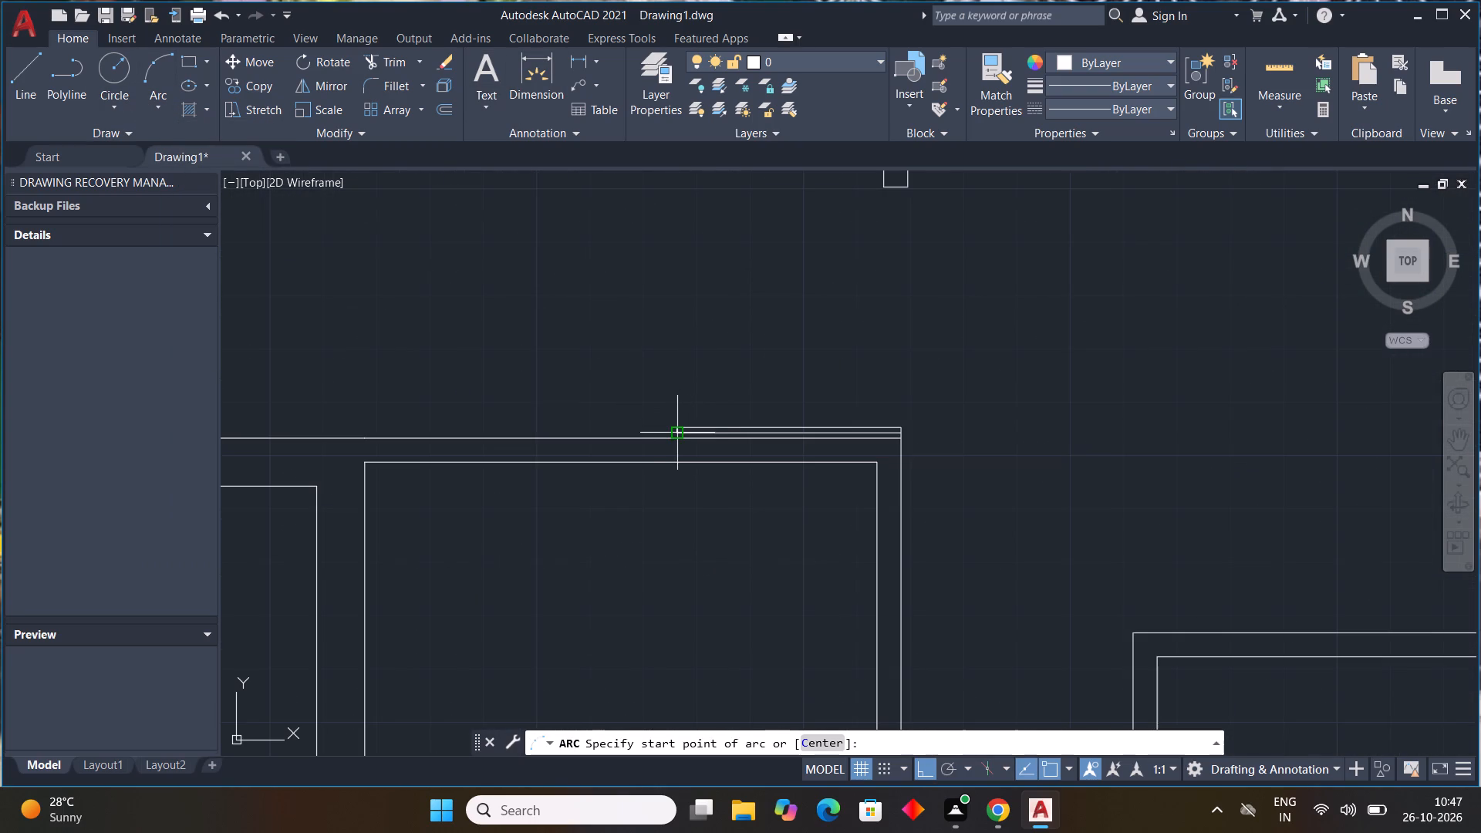
{"action": "left_click", "coordinate": [671, 437]}
{"action": "scroll", "coordinate": [678, 423], "scroll_direction": "up", "scroll_amount": 4}
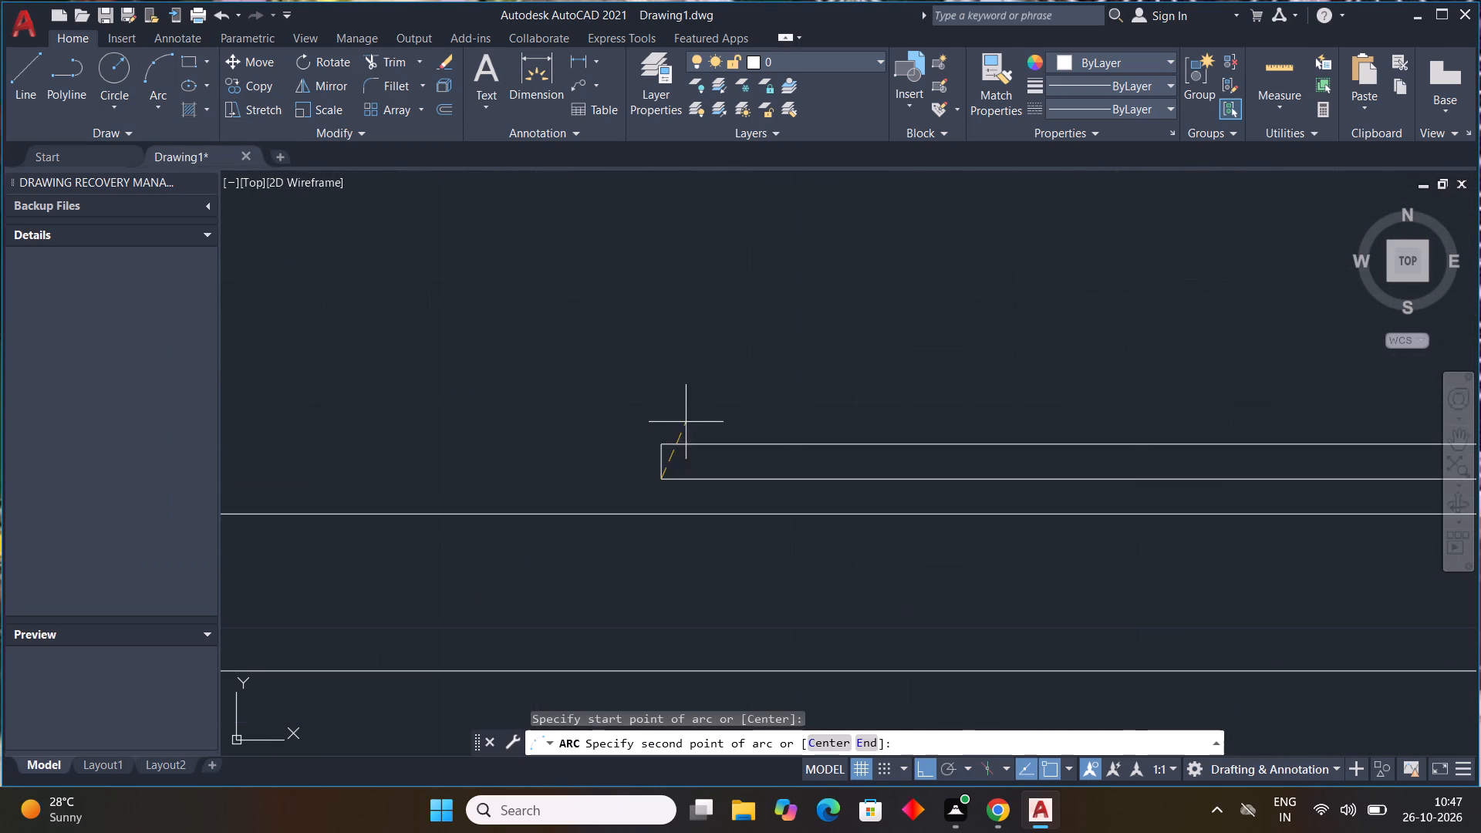
{"action": "left_click", "coordinate": [658, 442]}
{"action": "scroll", "coordinate": [794, 353], "scroll_direction": "down", "scroll_amount": 3}
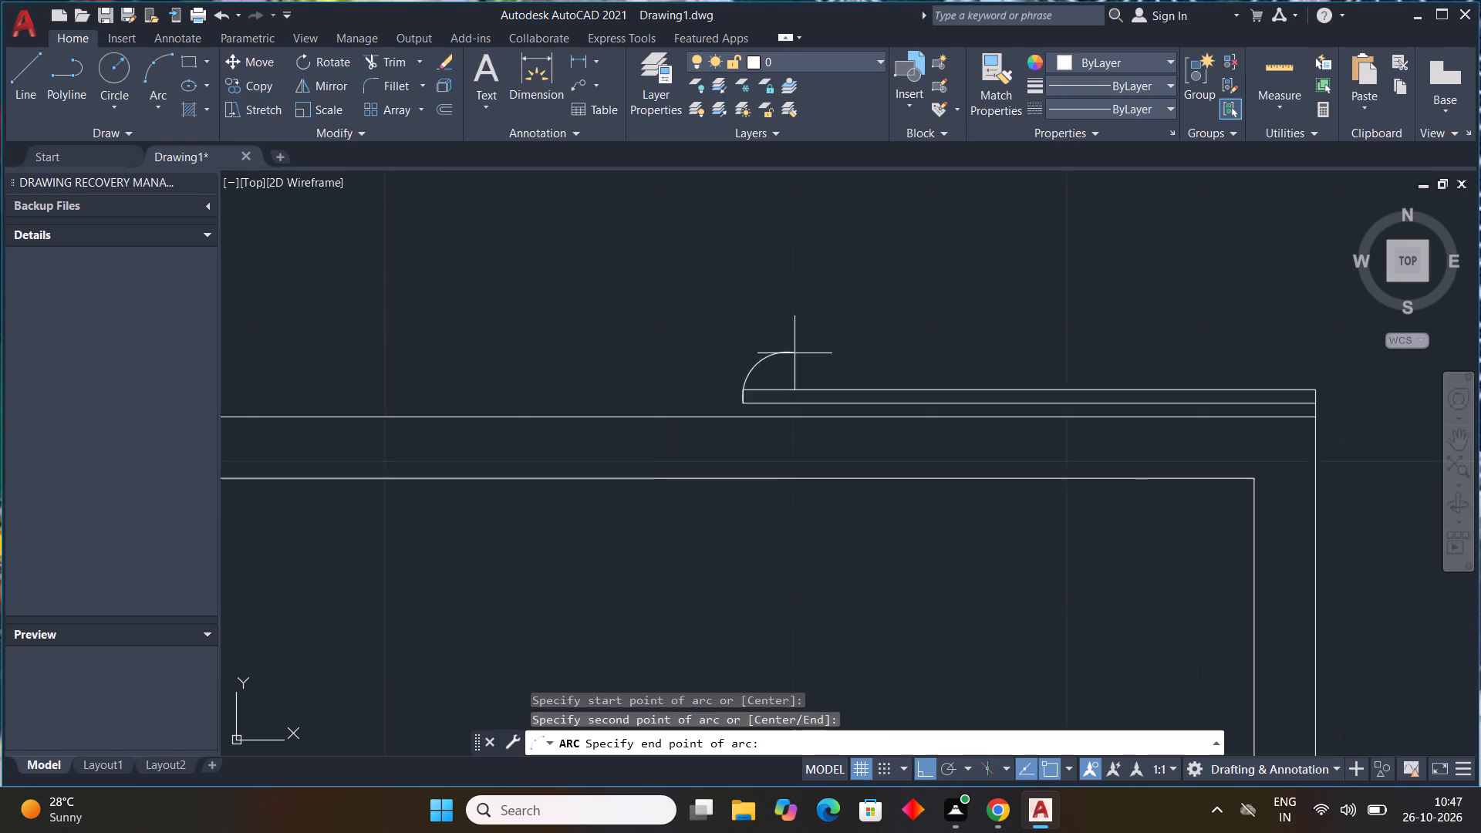
{"action": "middle_click_drag", "start_coordinate": [922, 319], "coordinate": [821, 480]}
{"action": "scroll", "coordinate": [848, 445], "scroll_direction": "down", "scroll_amount": 2}
{"action": "left_click", "coordinate": [902, 349]}
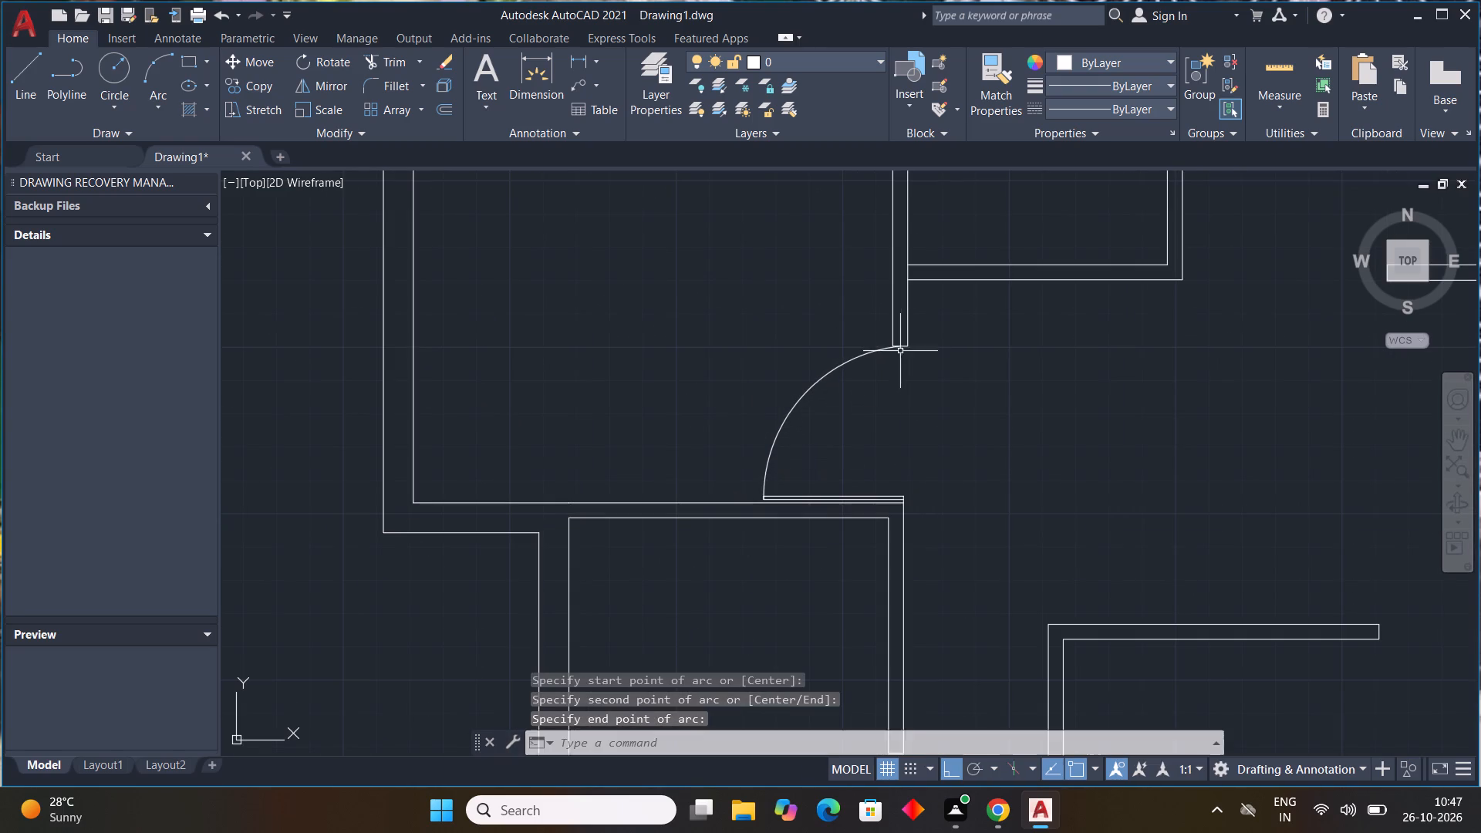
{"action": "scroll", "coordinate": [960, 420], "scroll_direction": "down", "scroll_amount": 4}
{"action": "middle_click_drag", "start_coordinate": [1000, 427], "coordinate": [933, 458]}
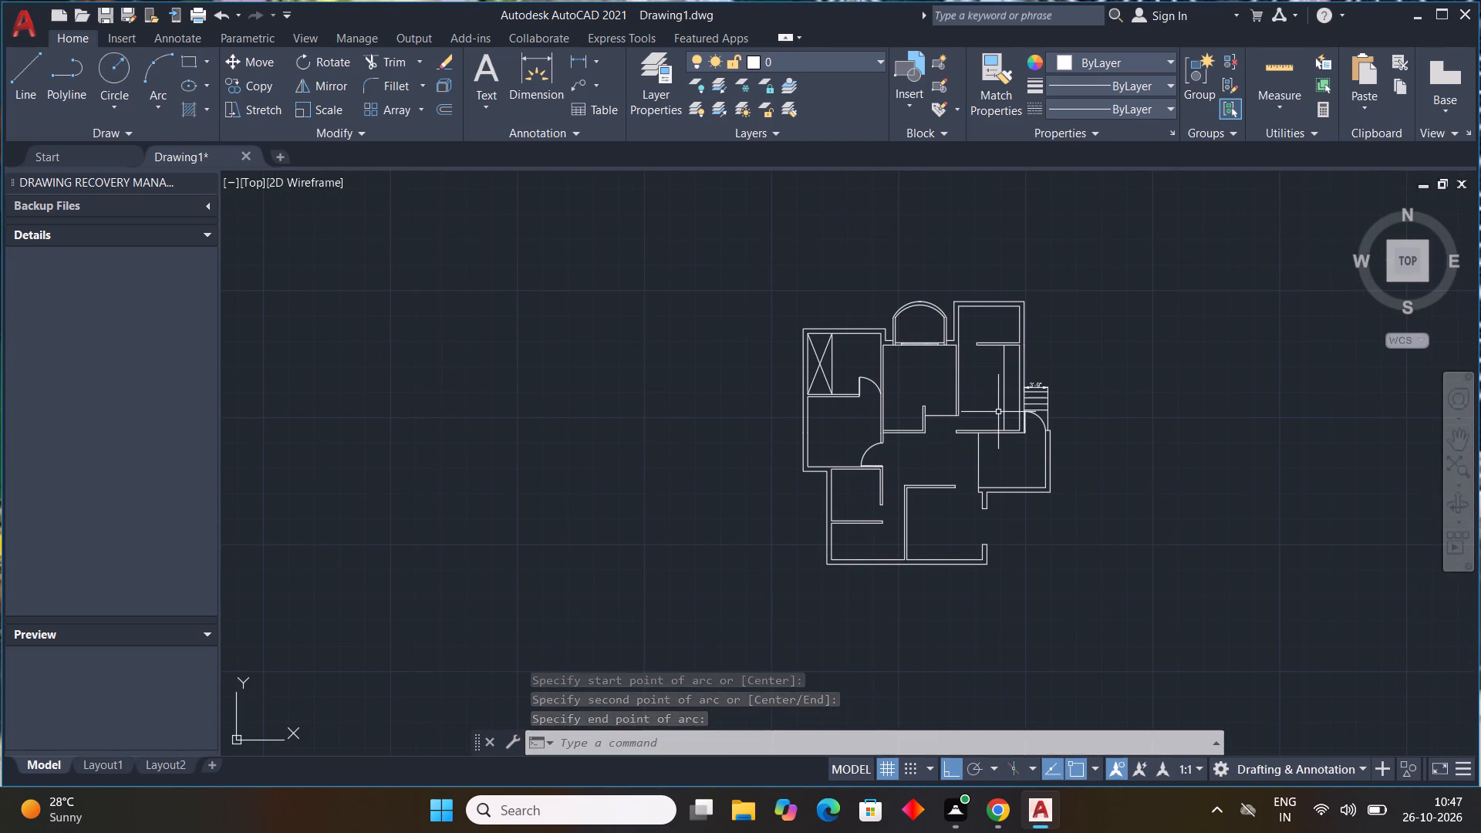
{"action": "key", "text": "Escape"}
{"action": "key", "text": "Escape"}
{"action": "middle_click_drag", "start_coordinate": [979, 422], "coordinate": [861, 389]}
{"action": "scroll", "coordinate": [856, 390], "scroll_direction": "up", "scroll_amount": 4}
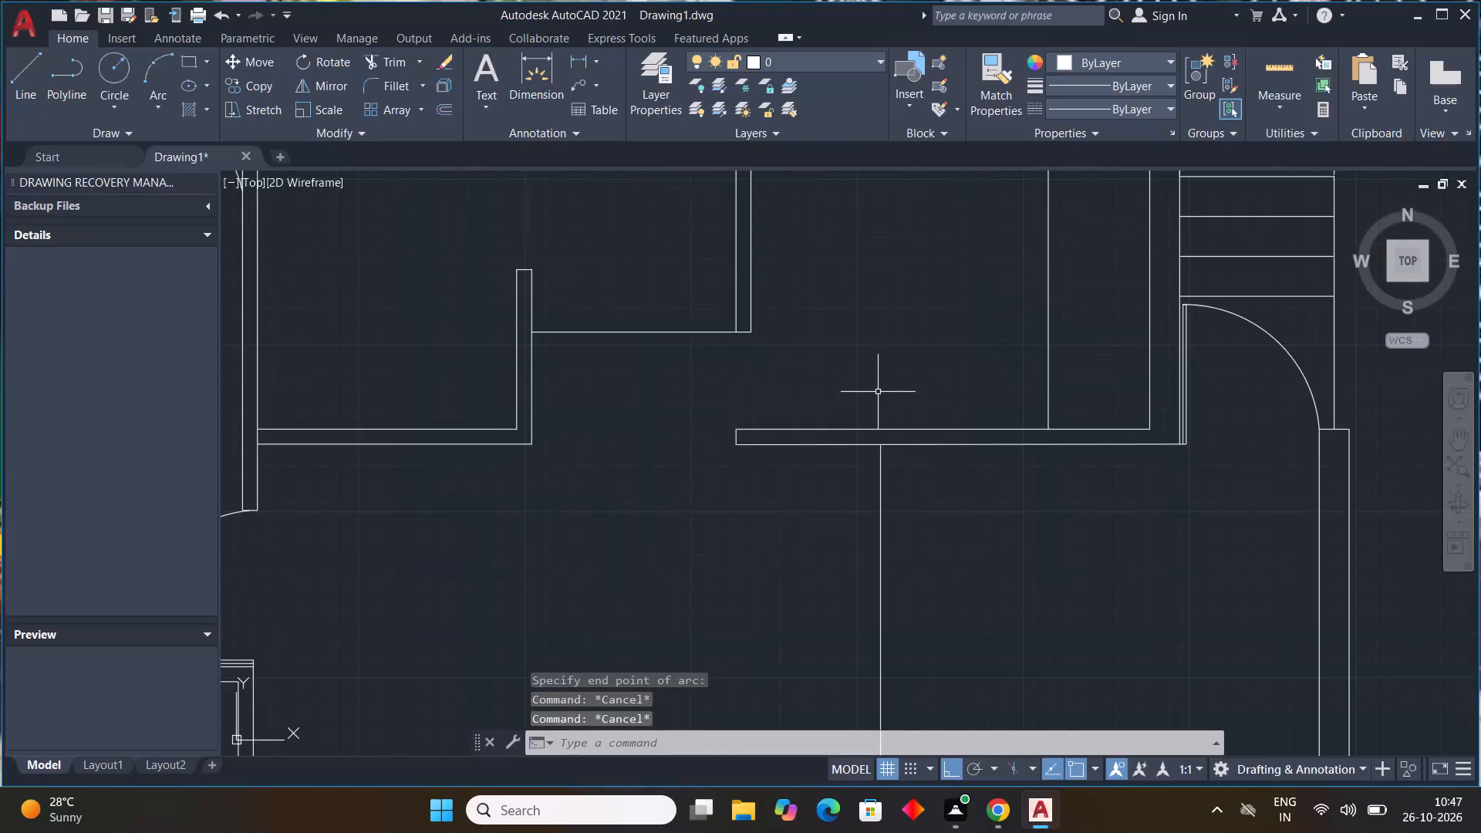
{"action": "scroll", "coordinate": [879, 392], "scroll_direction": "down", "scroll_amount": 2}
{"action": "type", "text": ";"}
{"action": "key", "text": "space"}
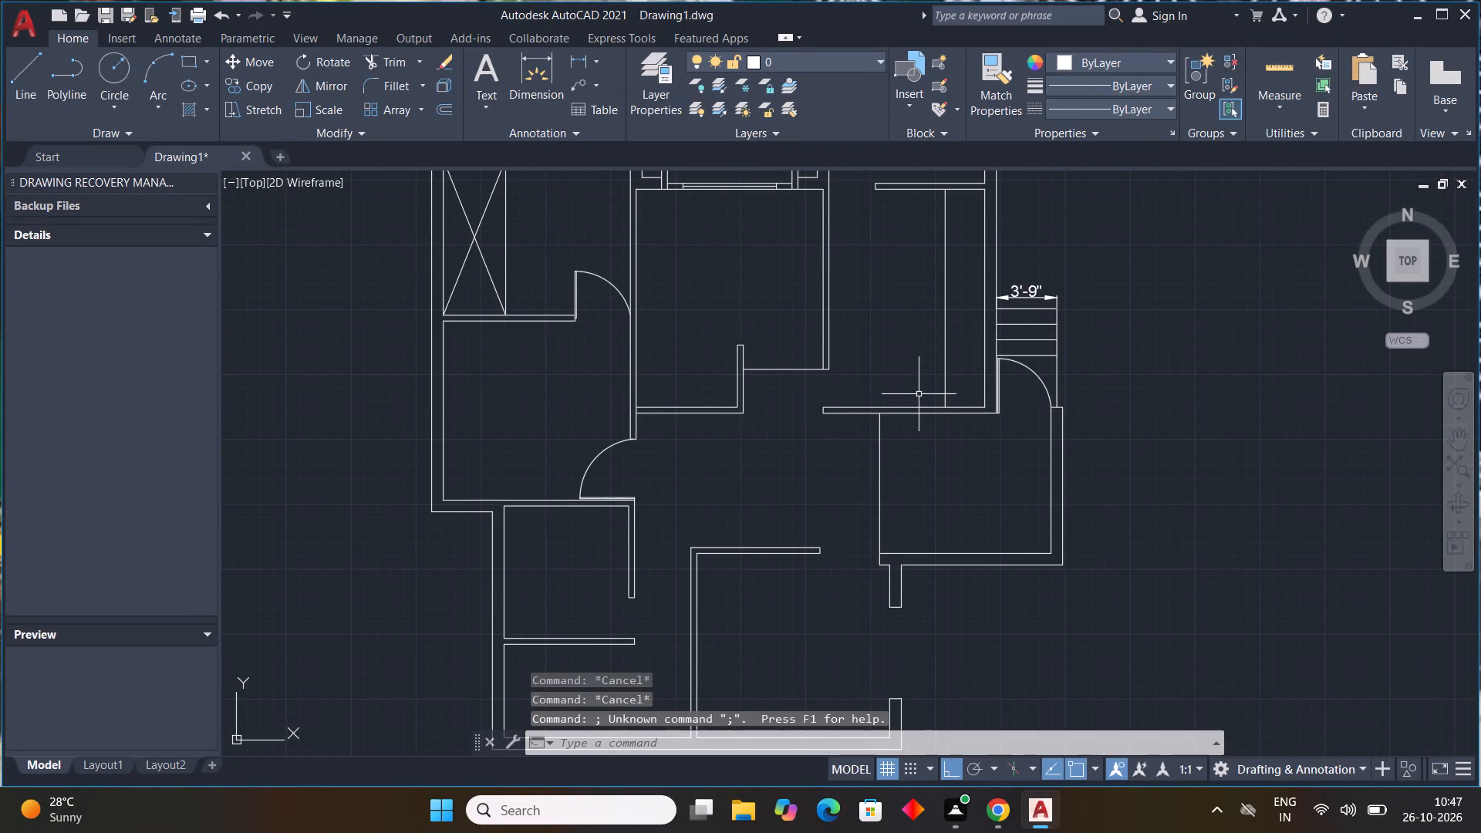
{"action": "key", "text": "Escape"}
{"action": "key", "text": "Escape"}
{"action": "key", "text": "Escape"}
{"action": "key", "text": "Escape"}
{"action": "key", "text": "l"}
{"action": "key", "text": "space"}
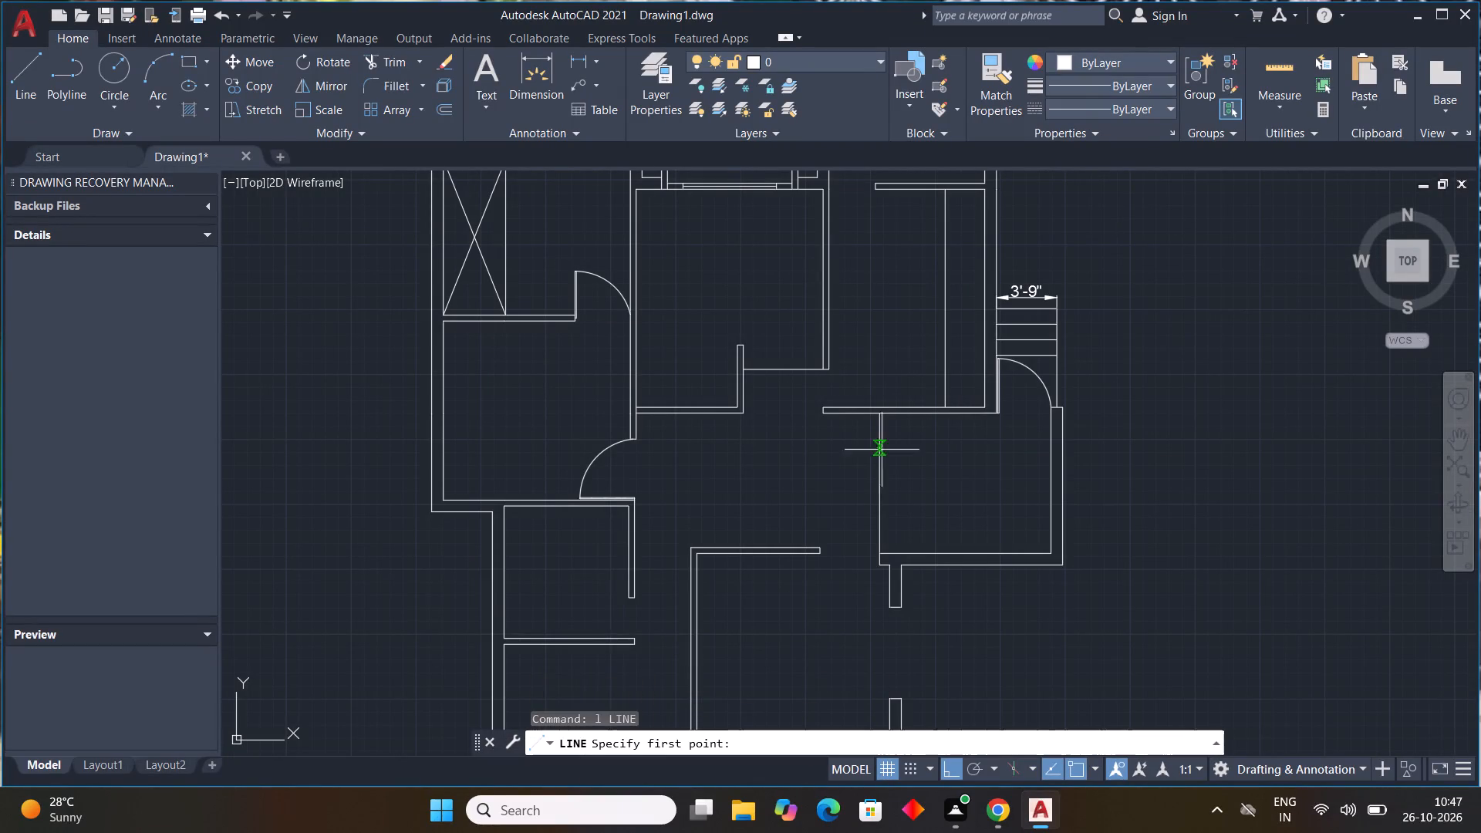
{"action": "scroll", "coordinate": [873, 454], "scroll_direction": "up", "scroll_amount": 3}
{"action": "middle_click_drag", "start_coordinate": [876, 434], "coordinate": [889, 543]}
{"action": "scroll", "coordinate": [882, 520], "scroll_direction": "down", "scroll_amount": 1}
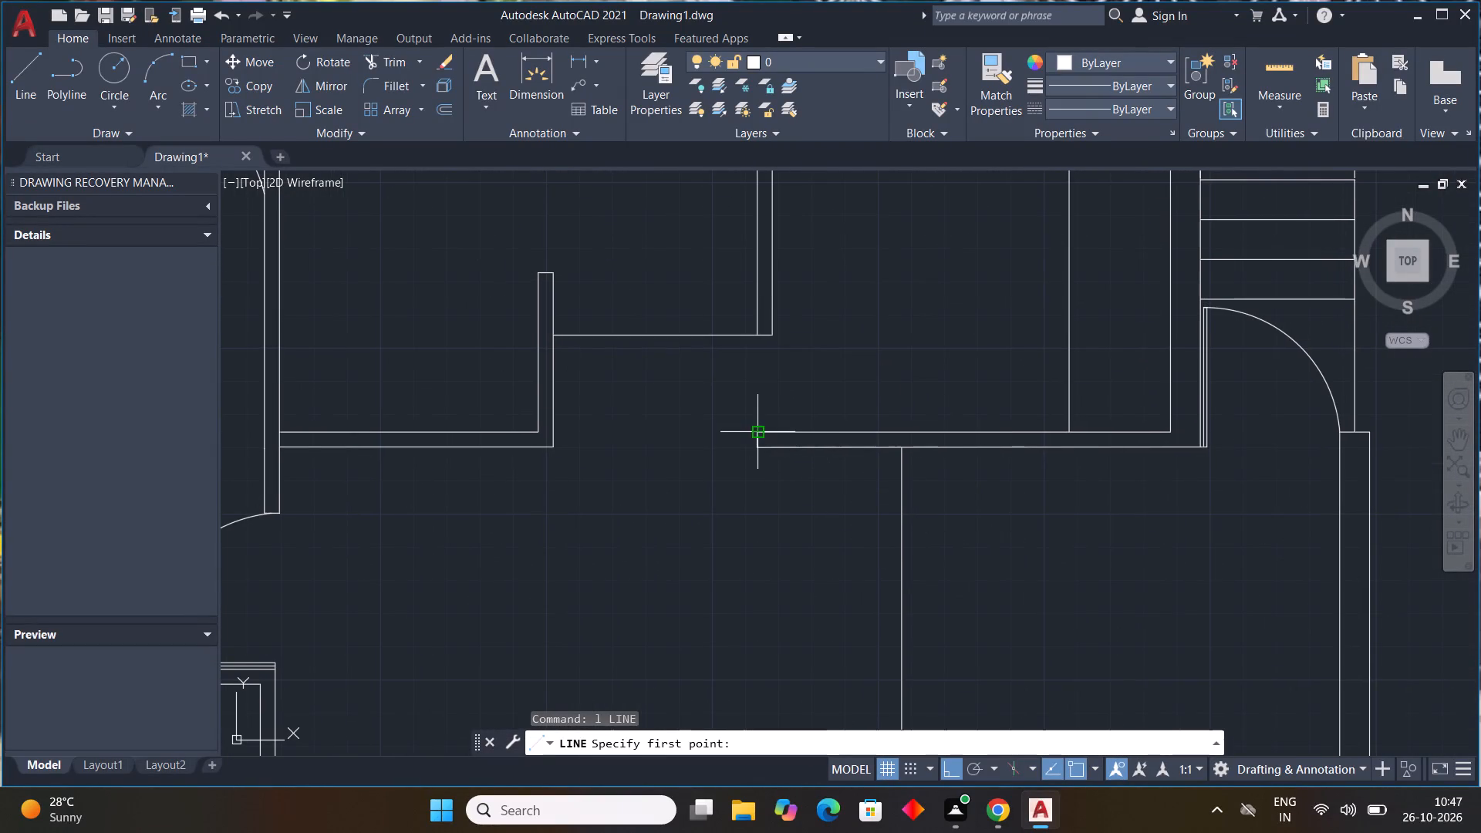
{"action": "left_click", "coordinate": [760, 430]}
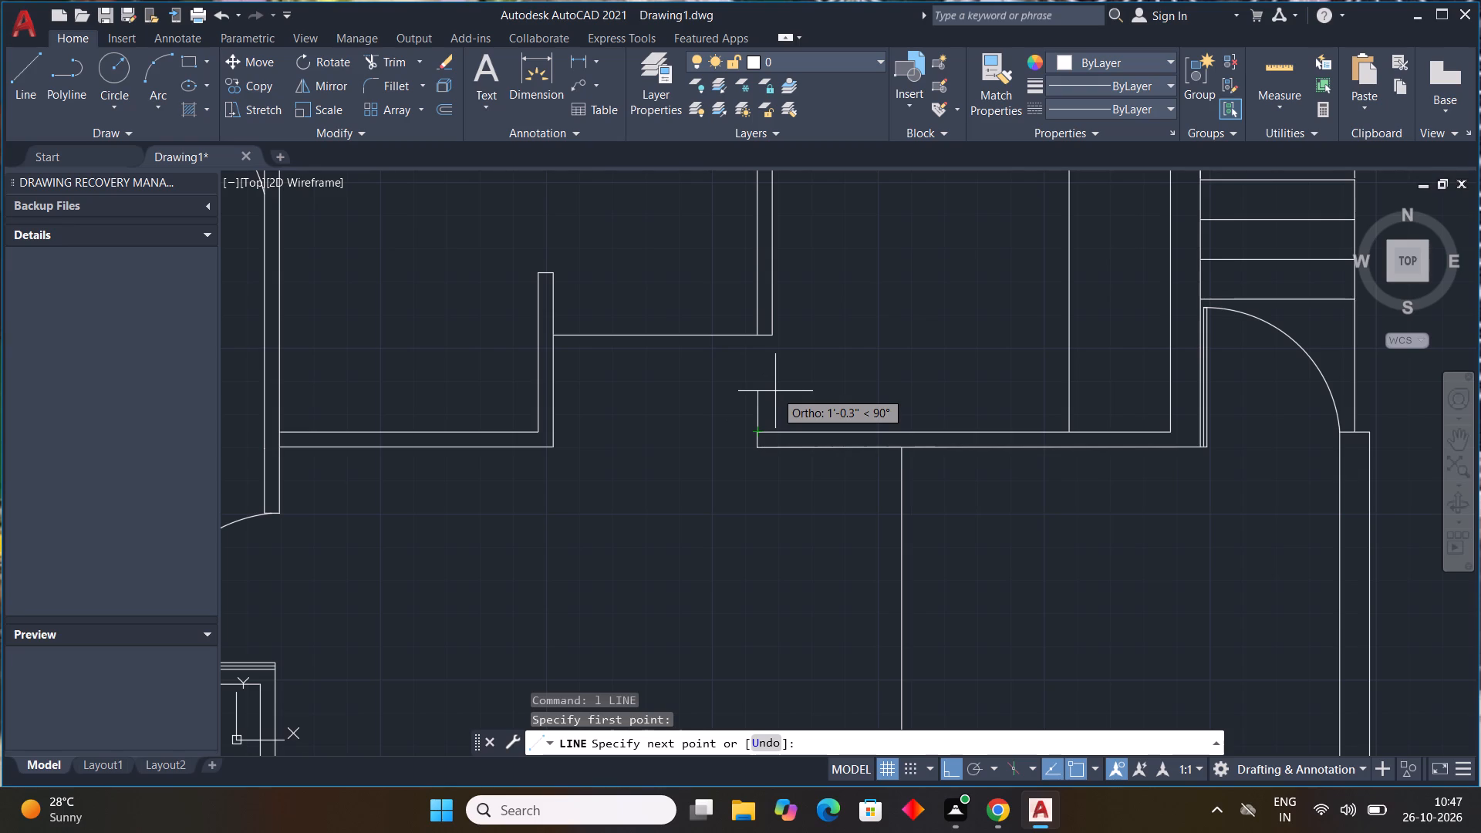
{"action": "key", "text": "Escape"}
Draw a horizontal line from the central partition's east face to the short wall stub, just north of the existing connecting line.
{"action": "scroll", "coordinate": [775, 391], "scroll_direction": "down", "scroll_amount": 2}
{"action": "middle_click_drag", "start_coordinate": [775, 391], "coordinate": [785, 389]}
{"action": "key", "text": "l"}
{"action": "key", "text": "space"}
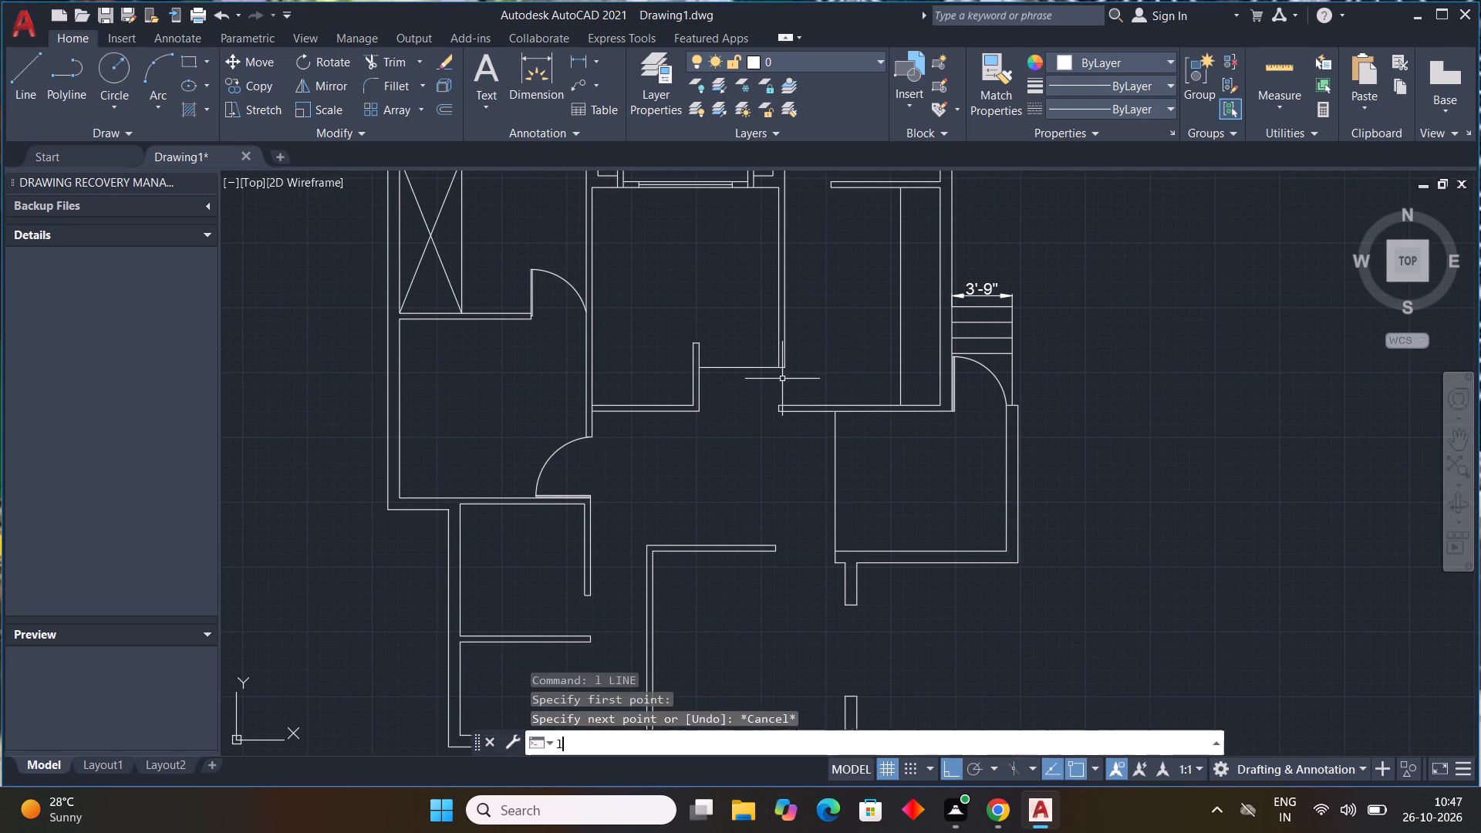
{"action": "scroll", "coordinate": [784, 349], "scroll_direction": "up", "scroll_amount": 3}
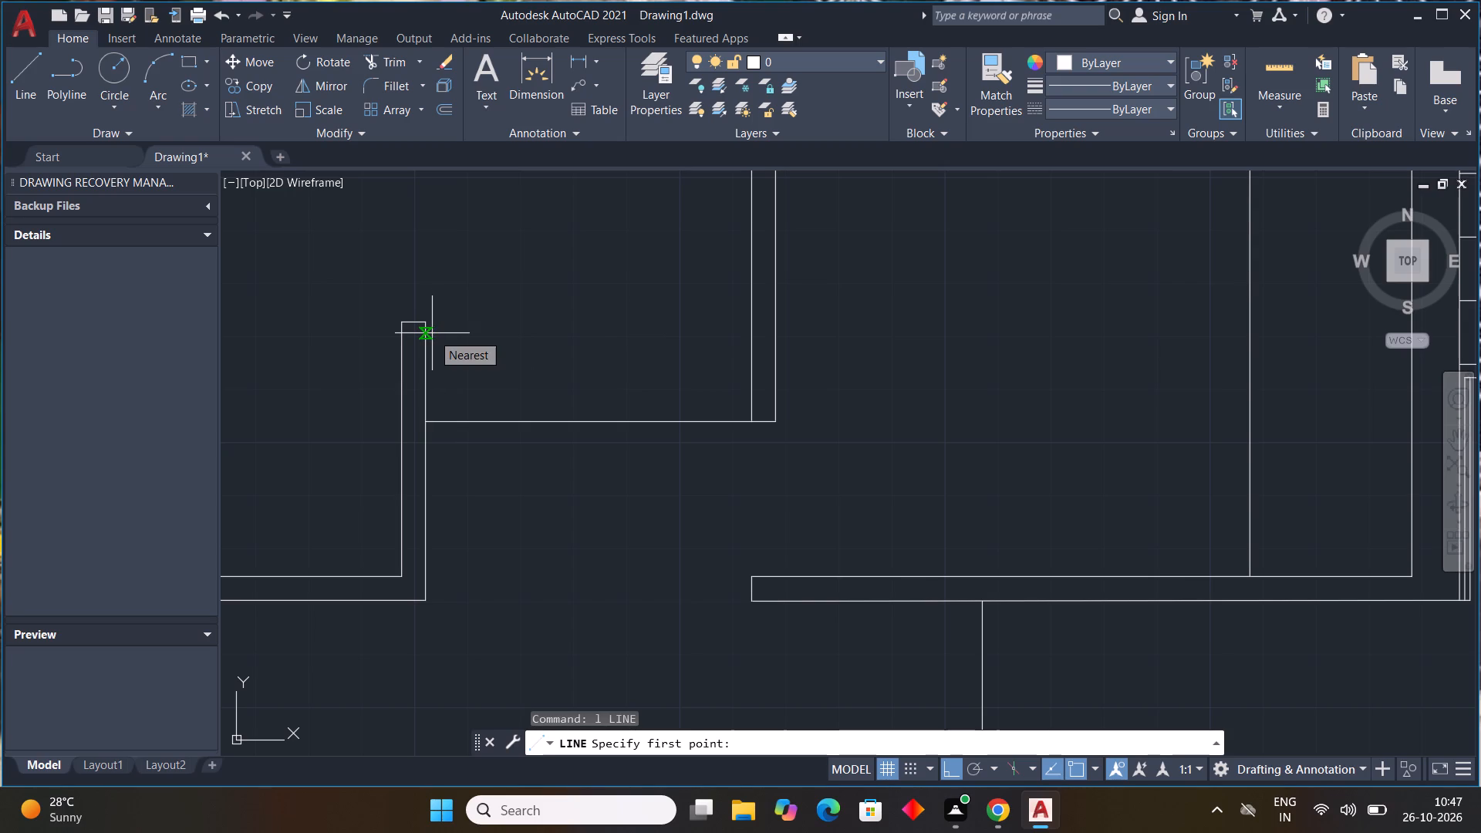
{"action": "left_click", "coordinate": [779, 372]}
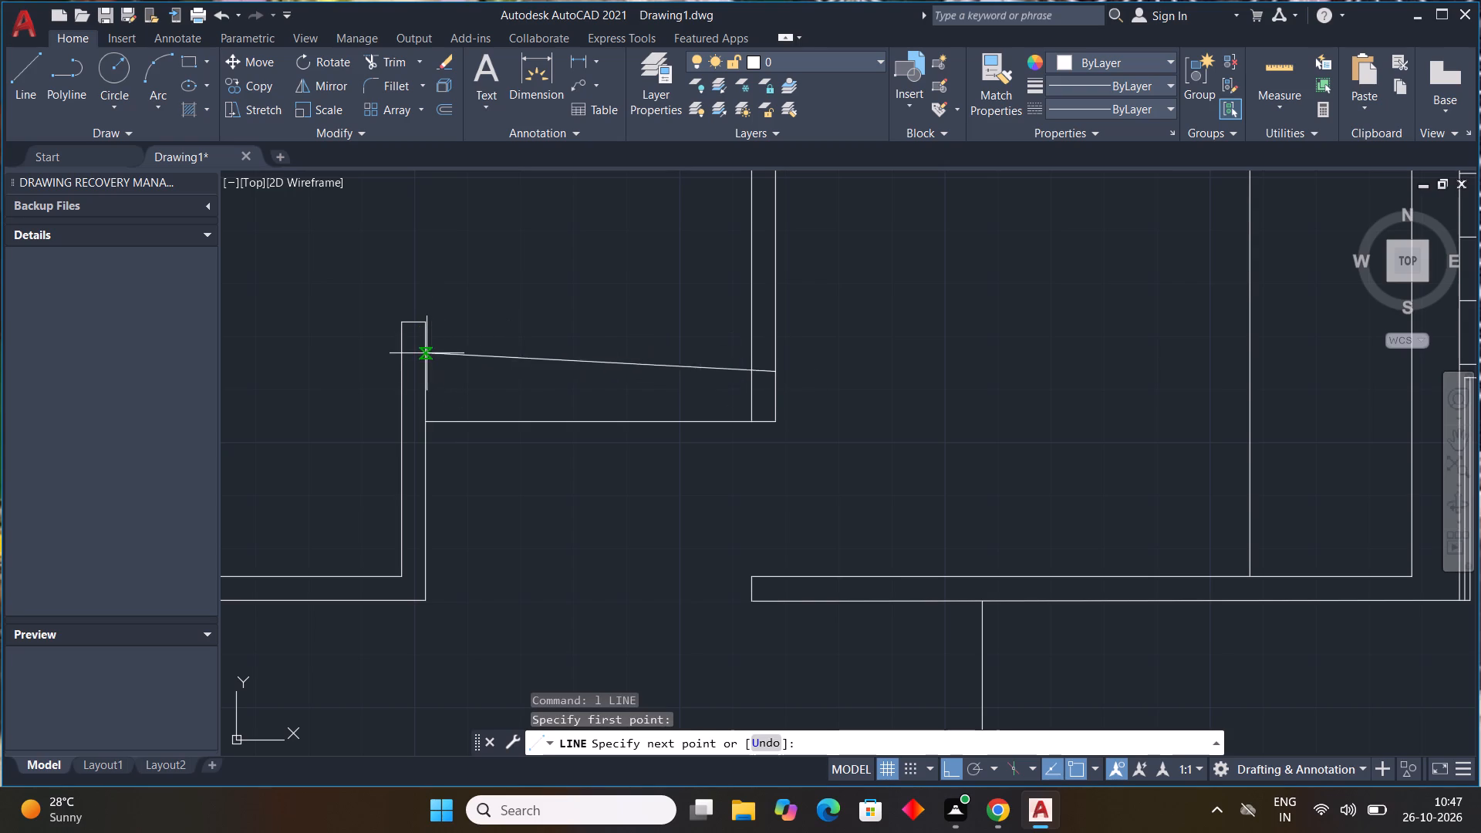
{"action": "left_click", "coordinate": [427, 369]}
{"action": "key", "text": "Escape"}
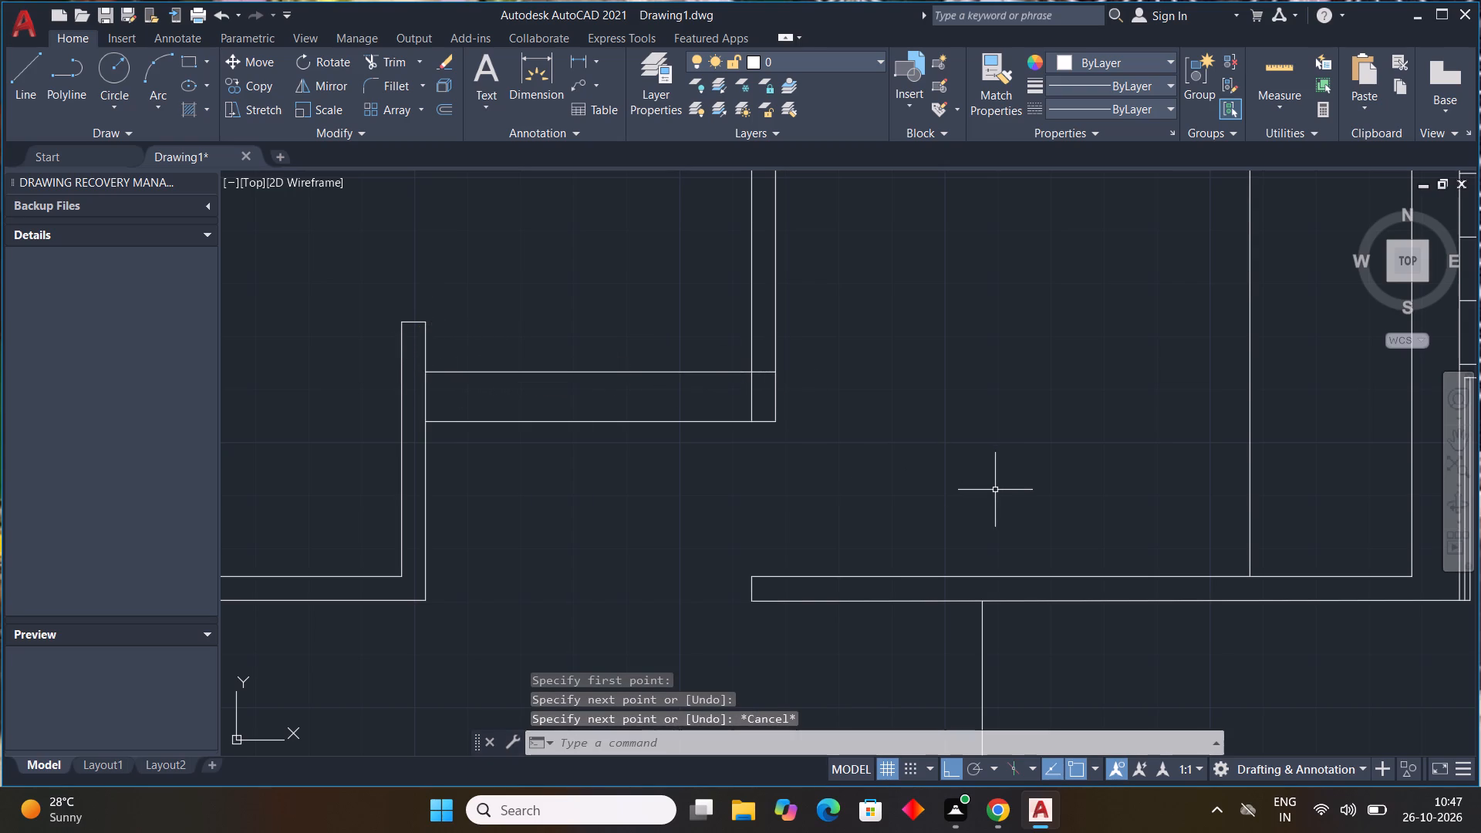
Trim the partition wall ends south of the new horizontal line and remove the old connecting line below it.
{"action": "type", "text": "tr"}
{"action": "key", "text": "space"}
{"action": "left_click_drag", "start_coordinate": [806, 404], "coordinate": [722, 404]}
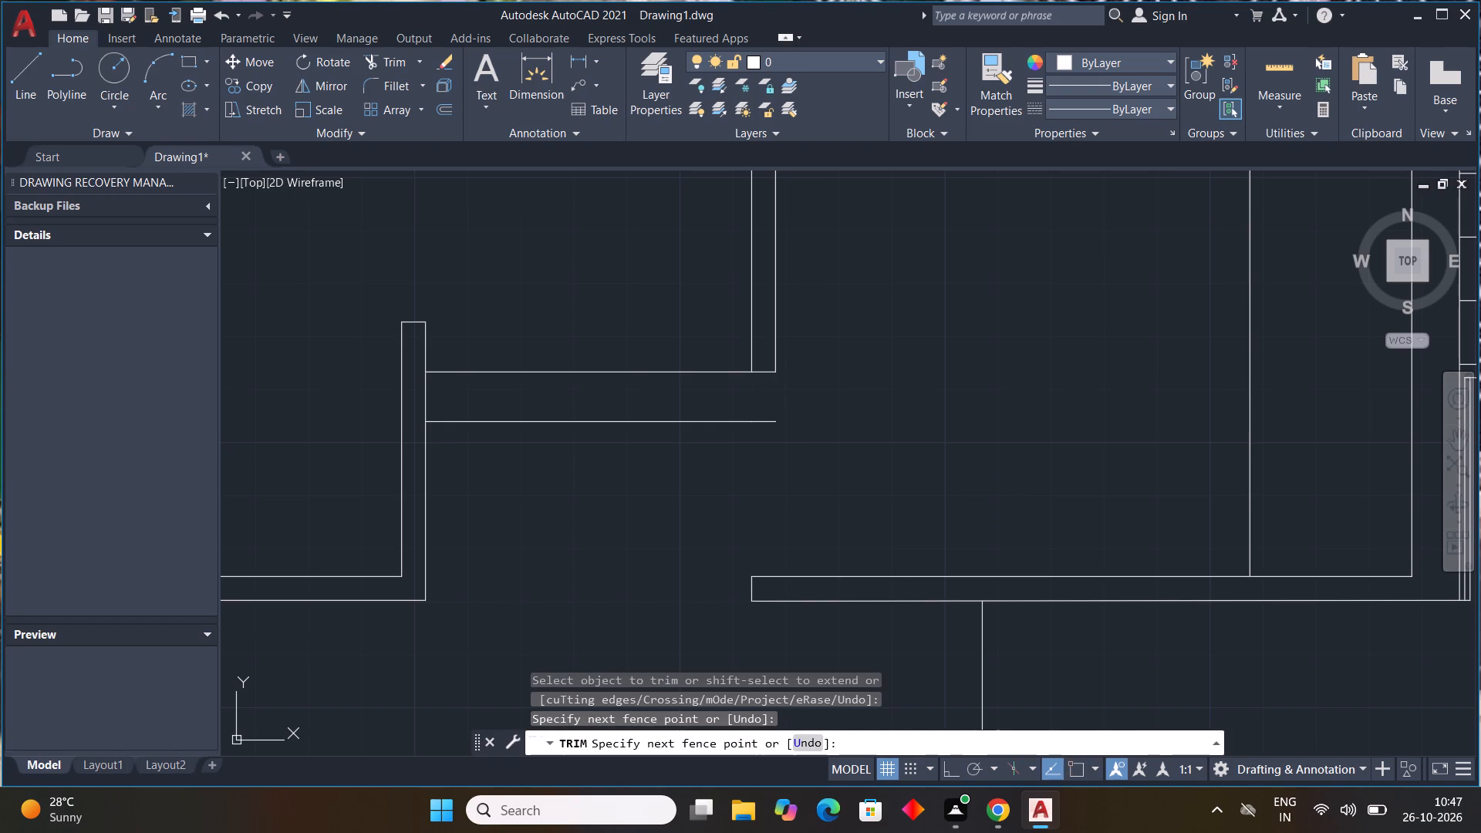
{"action": "left_click_drag", "start_coordinate": [722, 404], "coordinate": [708, 438]}
{"action": "left_click_drag", "start_coordinate": [760, 411], "coordinate": [762, 437]}
{"action": "key", "text": "Escape"}
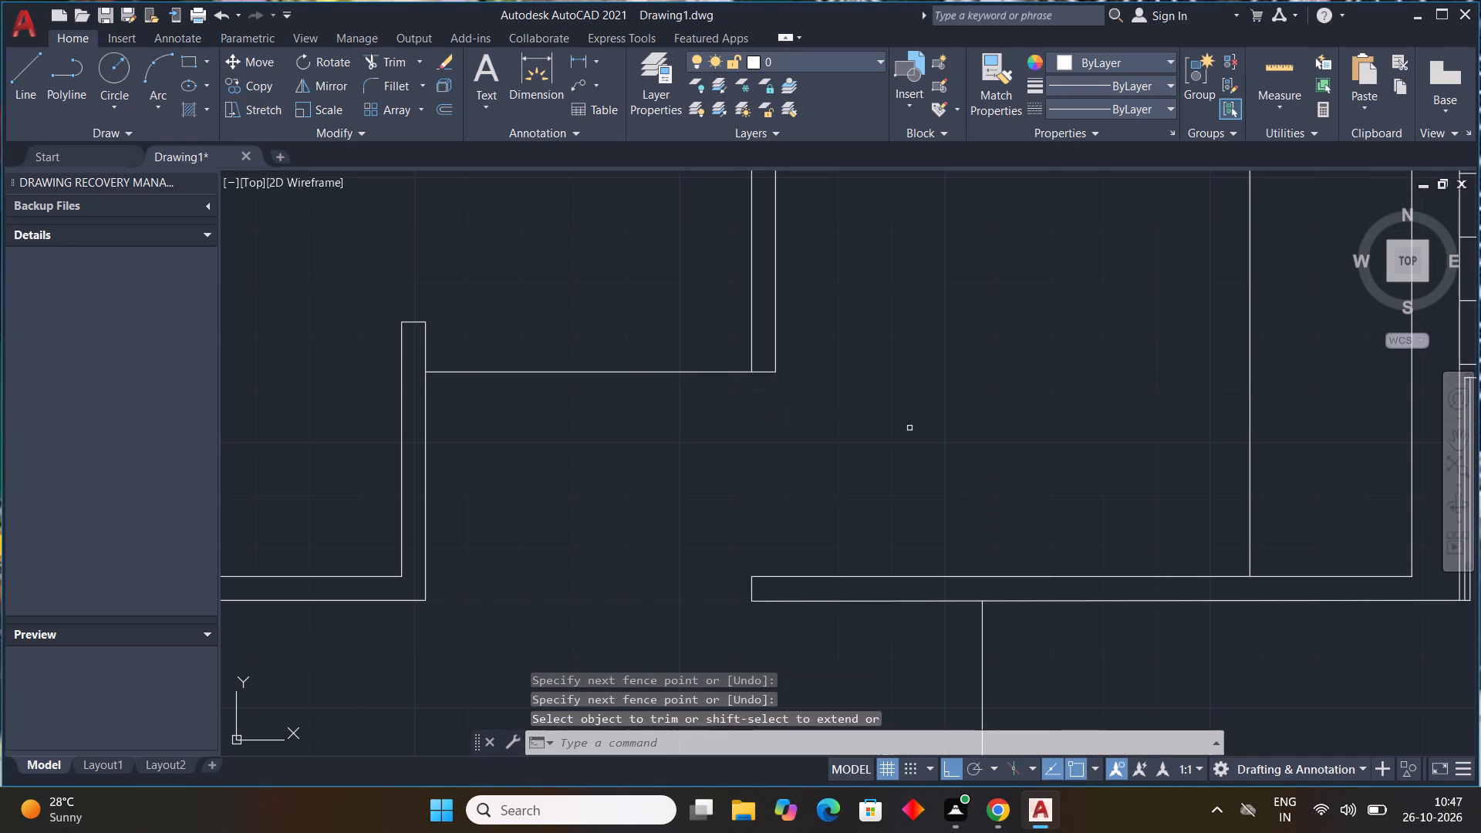
{"action": "key", "text": "Escape"}
{"action": "key", "text": "Escape"}
Begin a door leaf outline with a 1" line north from the northwest corner of the wall end southeast of the partition.
{"action": "scroll", "coordinate": [887, 436], "scroll_direction": "down", "scroll_amount": 3}
{"action": "middle_click_drag", "start_coordinate": [906, 434], "coordinate": [916, 391]}
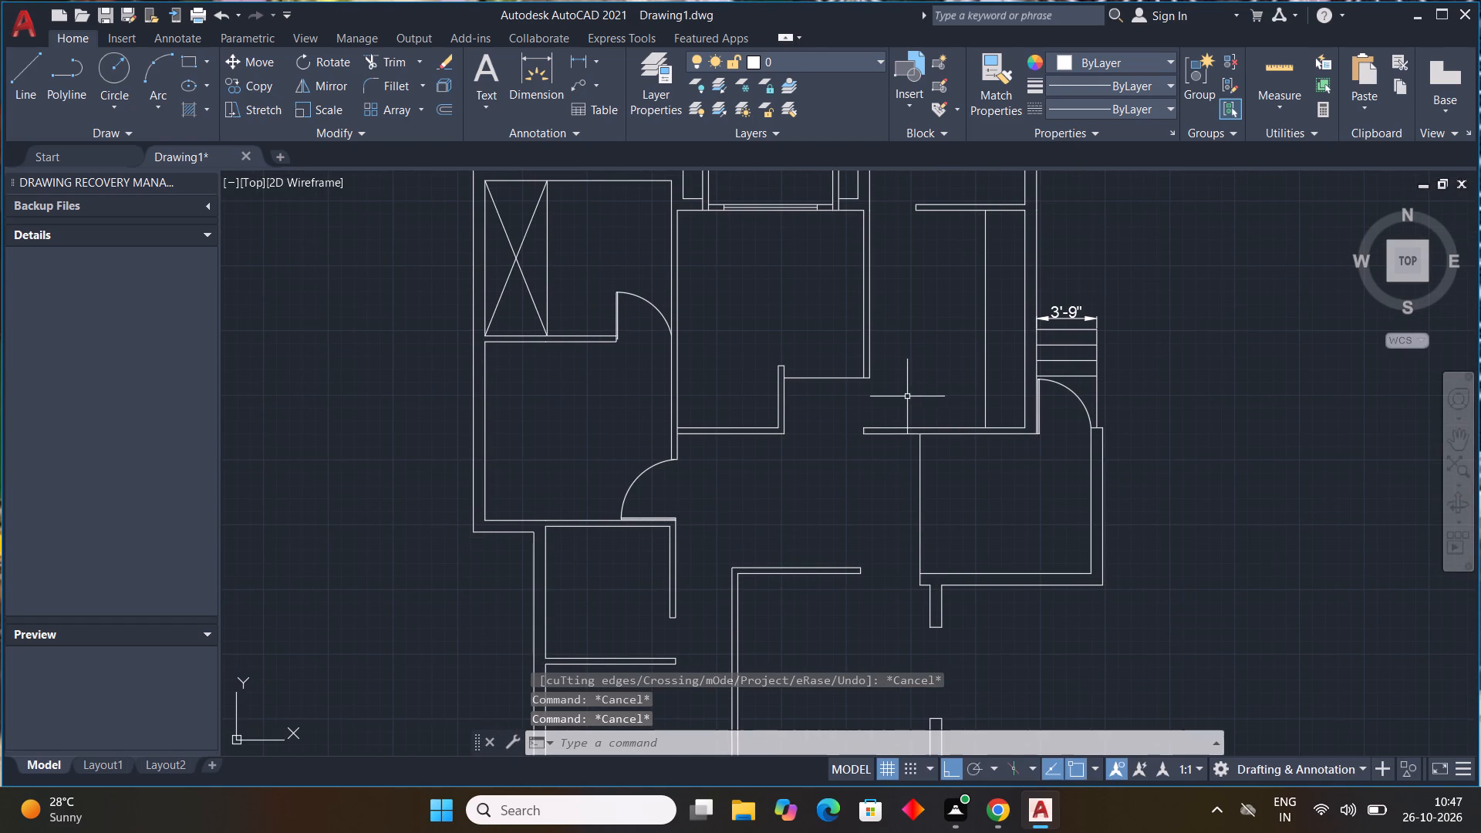
{"action": "type", "text": "l"}
{"action": "key", "text": "space"}
{"action": "scroll", "coordinate": [884, 433], "scroll_direction": "up", "scroll_amount": 4}
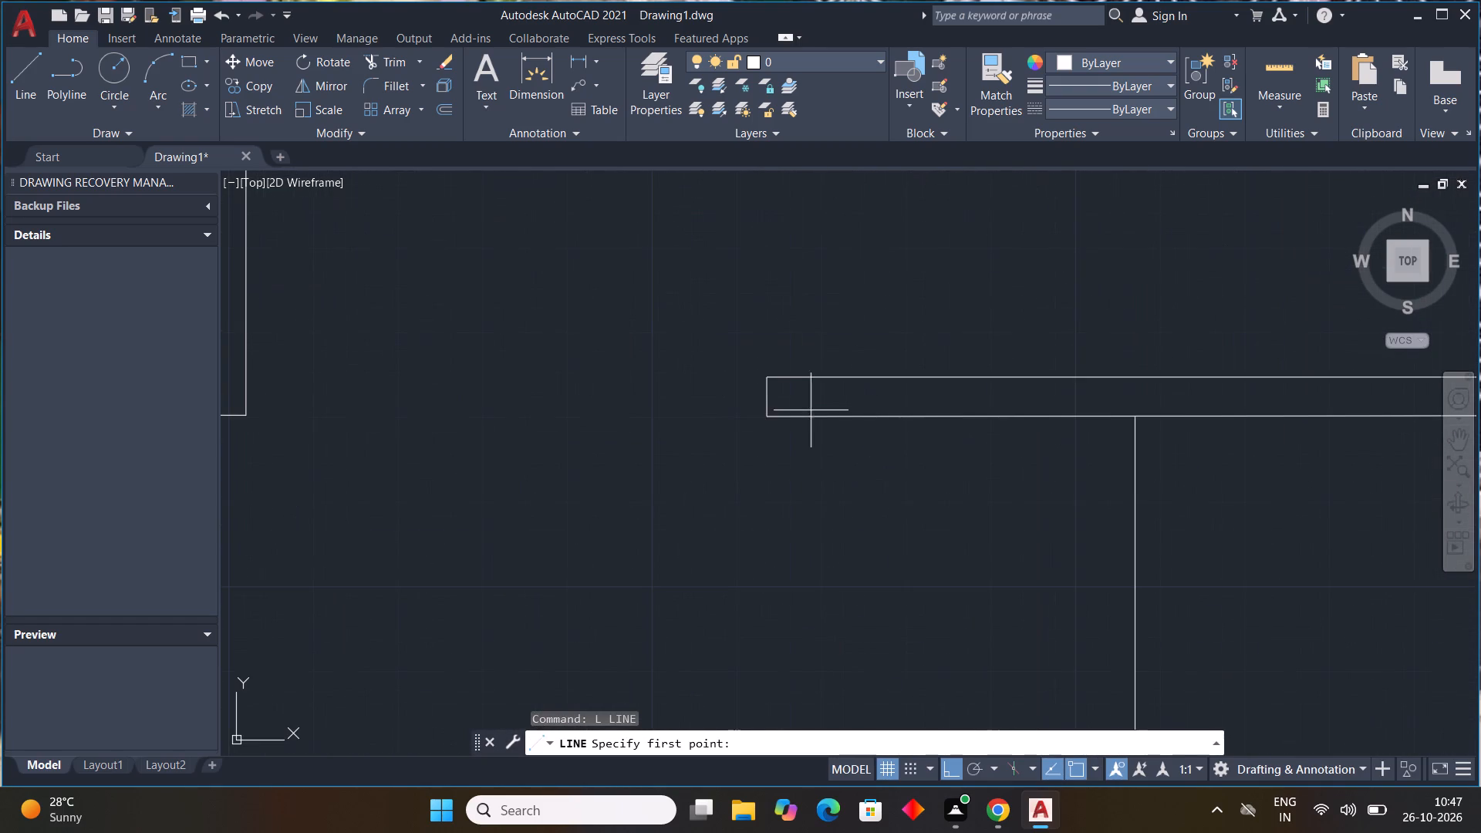
{"action": "left_click_drag", "start_coordinate": [769, 377], "coordinate": [771, 355]}
{"action": "type", "text": "1\""}
{"action": "key", "text": "Return"}
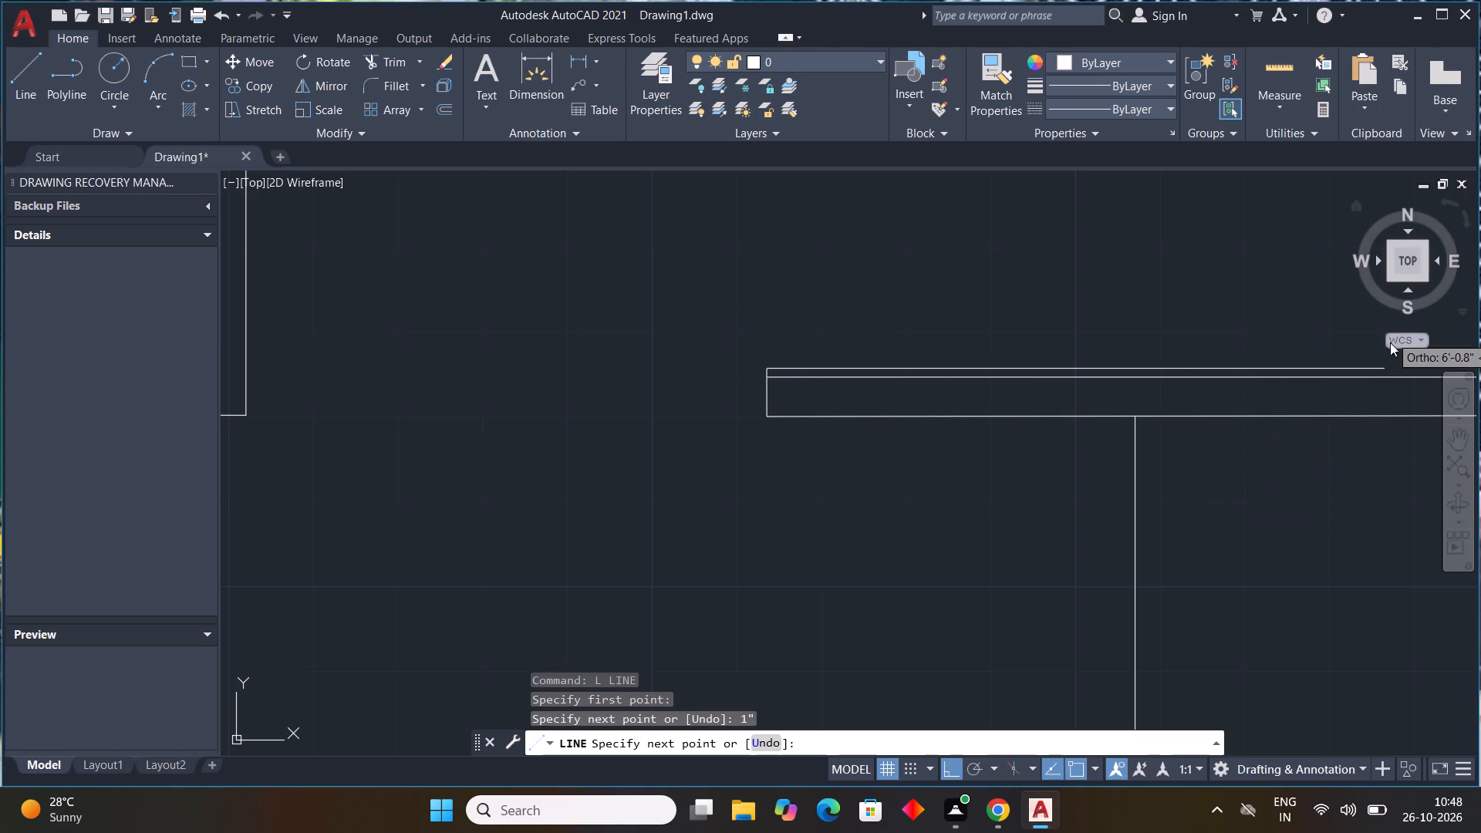
Continue the leaf outline 3'6" east and 1" north, returning west above the wall corner and closing down to the outline.
{"action": "scroll", "coordinate": [1204, 298], "scroll_direction": "down", "scroll_amount": 3}
{"action": "middle_click_drag", "start_coordinate": [1203, 304], "coordinate": [1053, 369]}
{"action": "scroll", "coordinate": [1110, 358], "scroll_direction": "up", "scroll_amount": 1}
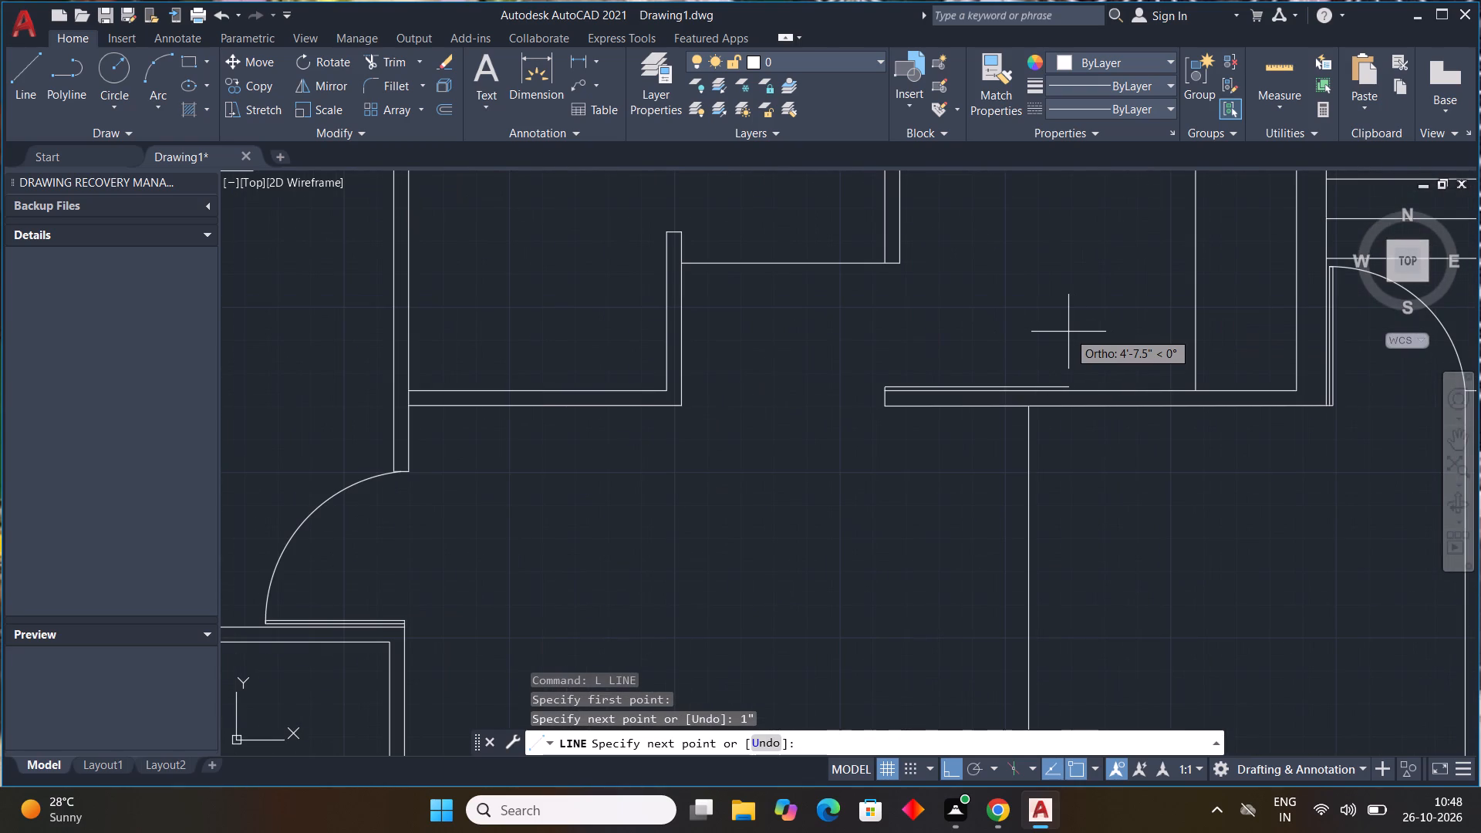
{"action": "type", "text": "3'6\""}
{"action": "key", "text": "Return"}
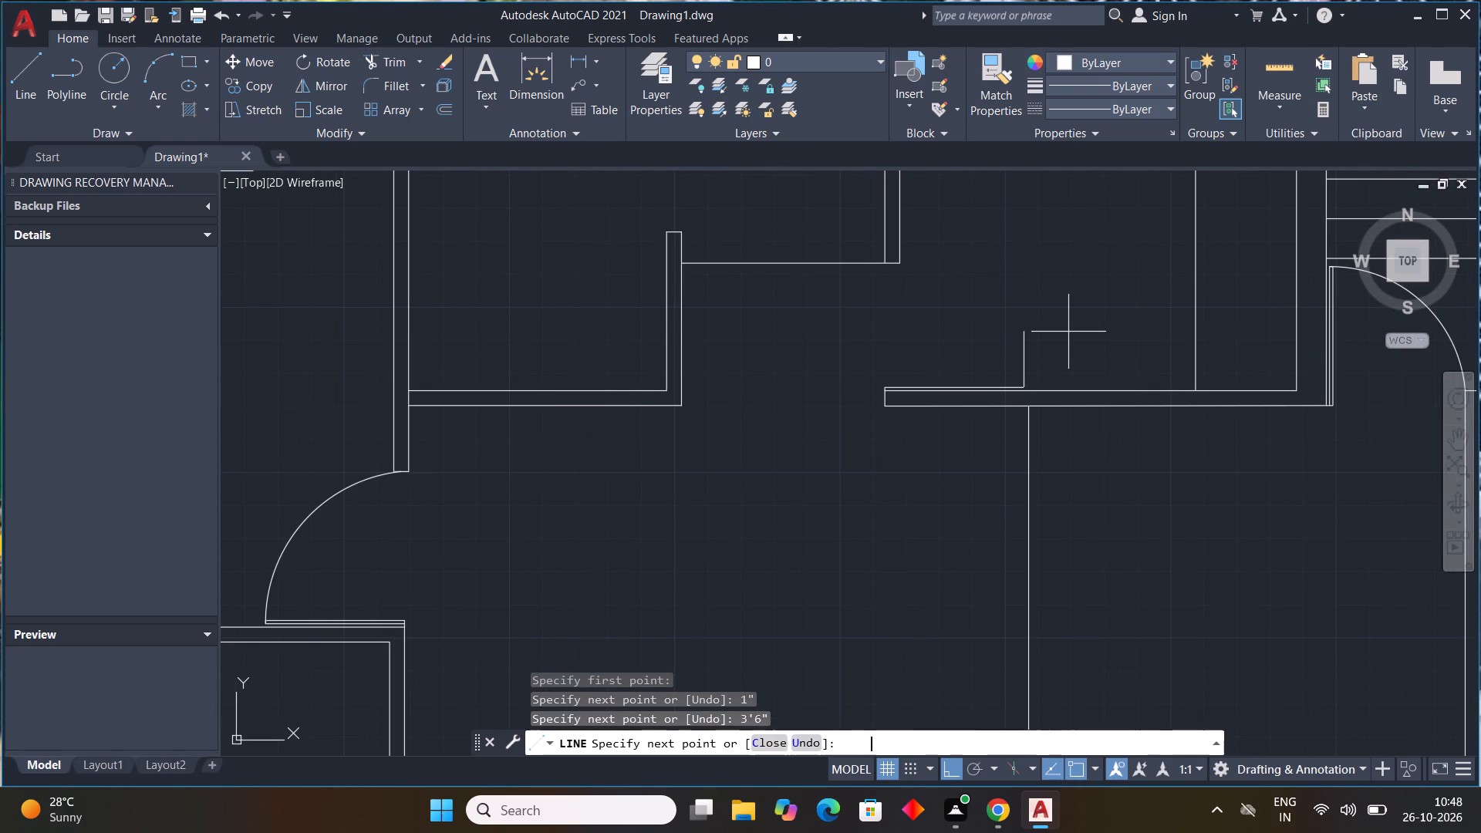
{"action": "key", "text": "1"}
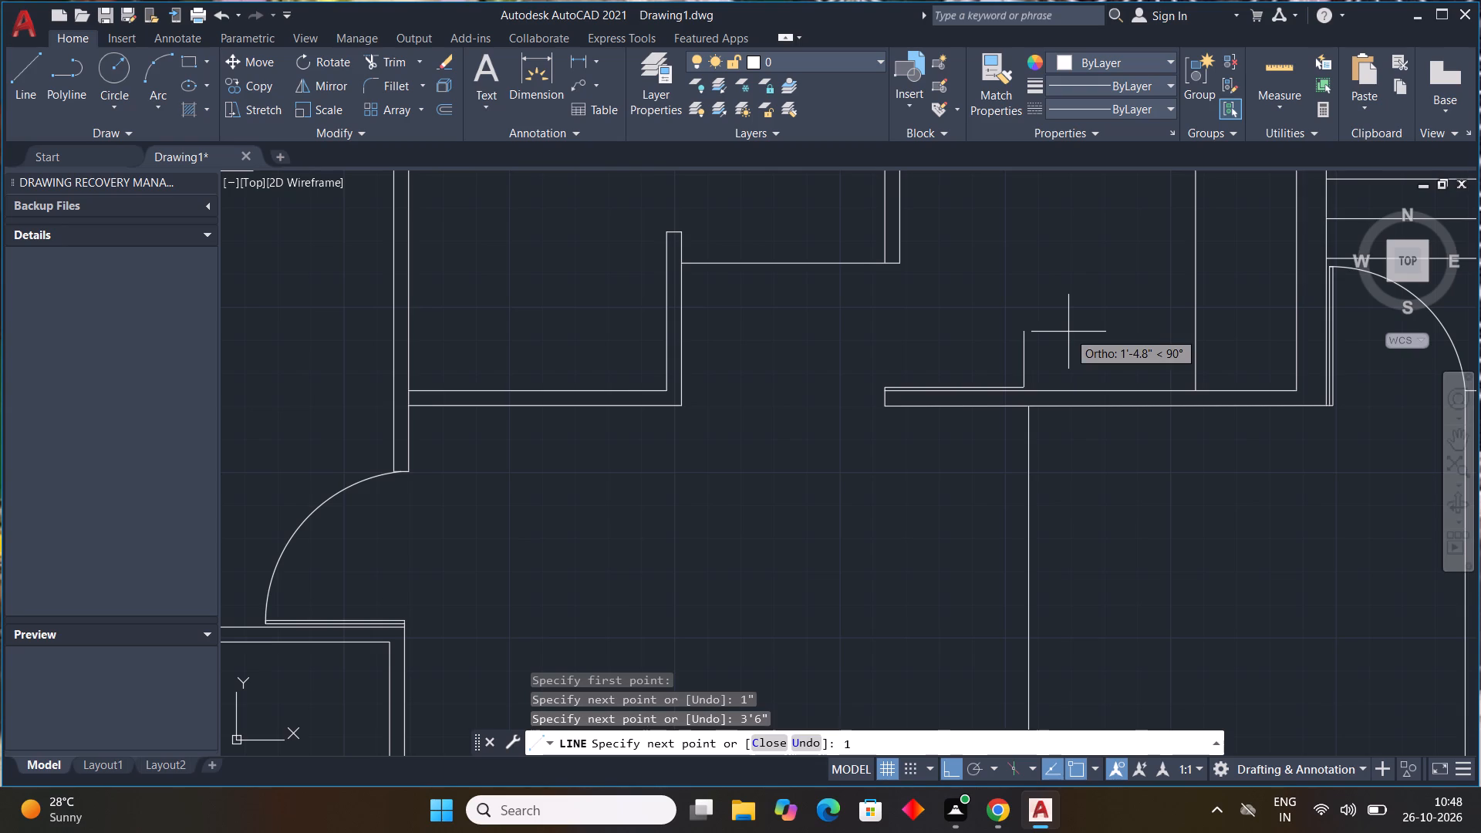
{"action": "key", "text": "shift+quotedbl"}
{"action": "key", "text": "Return"}
{"action": "scroll", "coordinate": [848, 360], "scroll_direction": "up", "scroll_amount": 2}
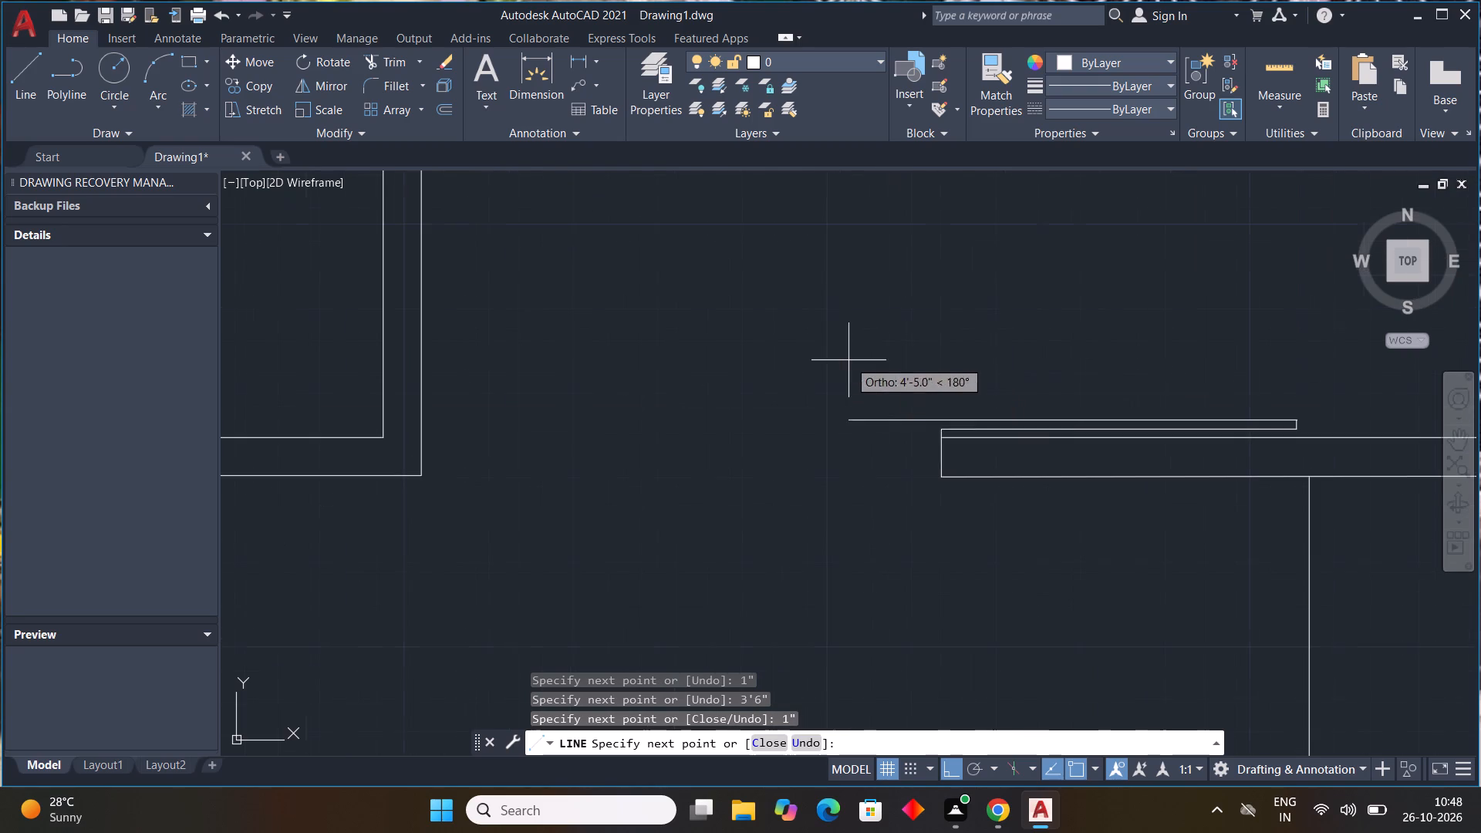
{"action": "left_click", "coordinate": [943, 414]}
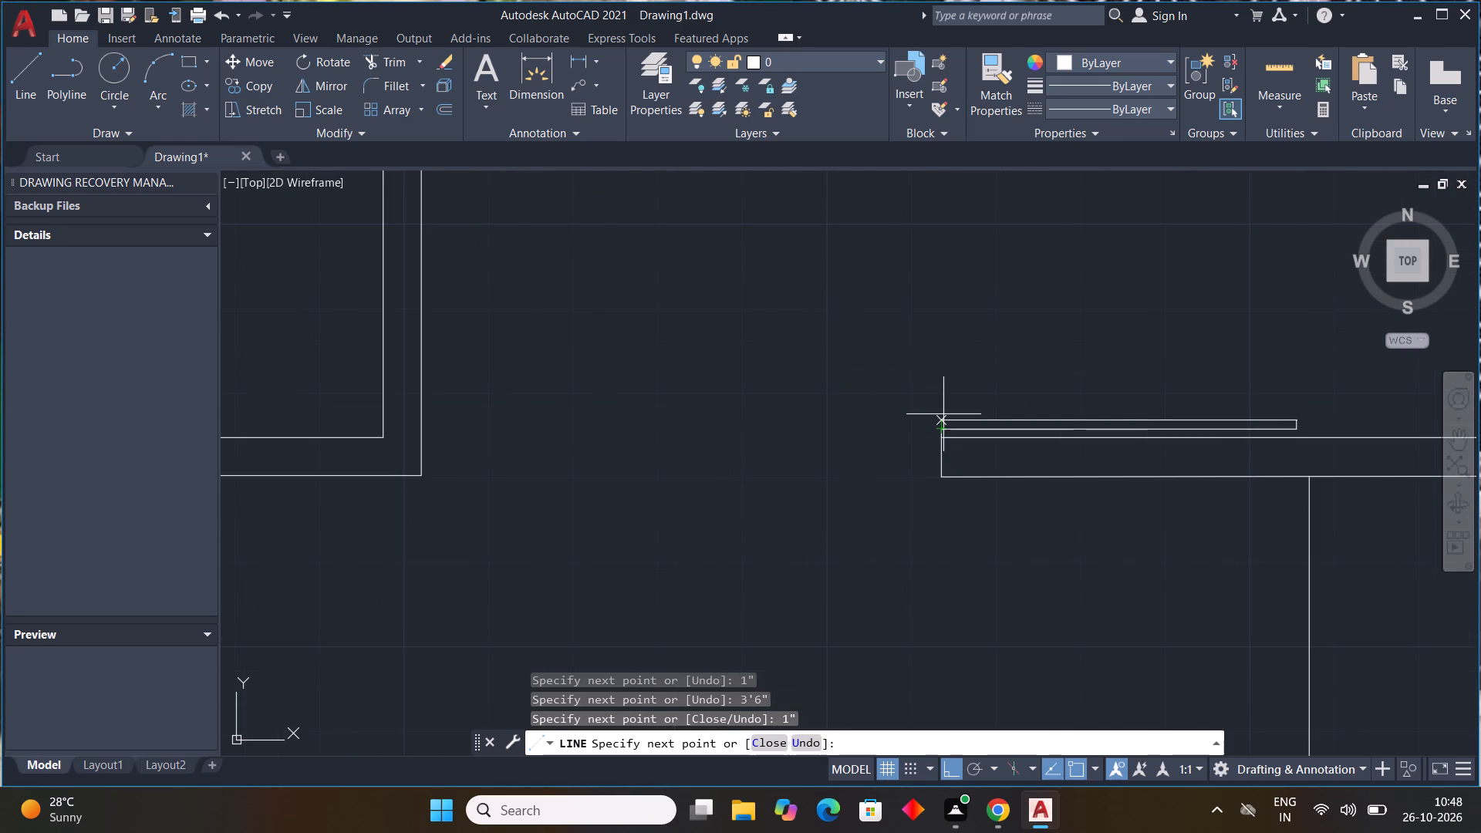
{"action": "left_click", "coordinate": [938, 426]}
{"action": "key", "text": "Escape"}
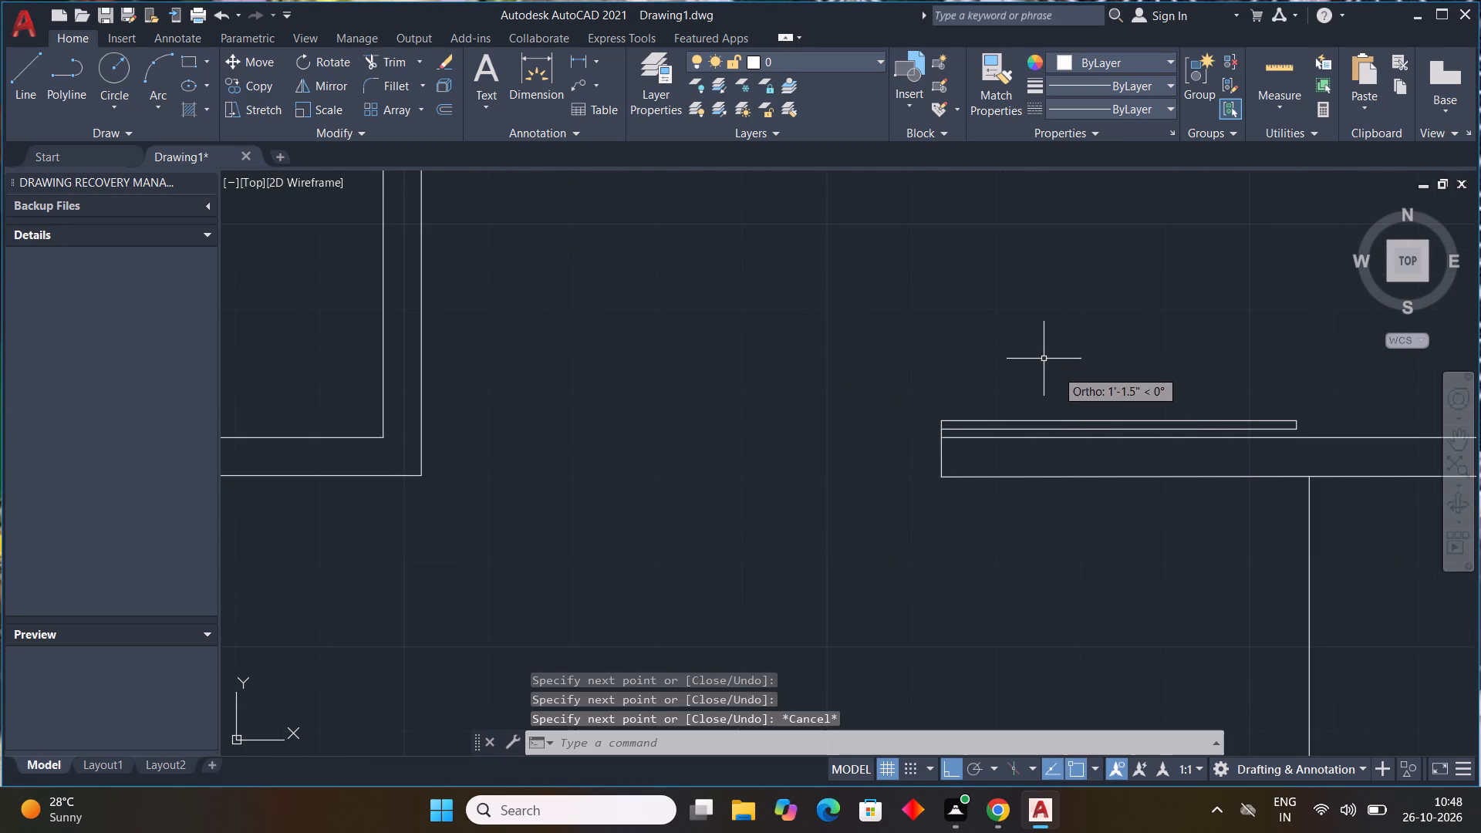
{"action": "key", "text": "Escape"}
Draw the door swing as a three-point arc through both east corners of the 3'6" leaf to the partition's southeast corner.
{"action": "middle_click_drag", "start_coordinate": [1040, 354], "coordinate": [796, 441]}
{"action": "scroll", "coordinate": [1010, 369], "scroll_direction": "down", "scroll_amount": 2}
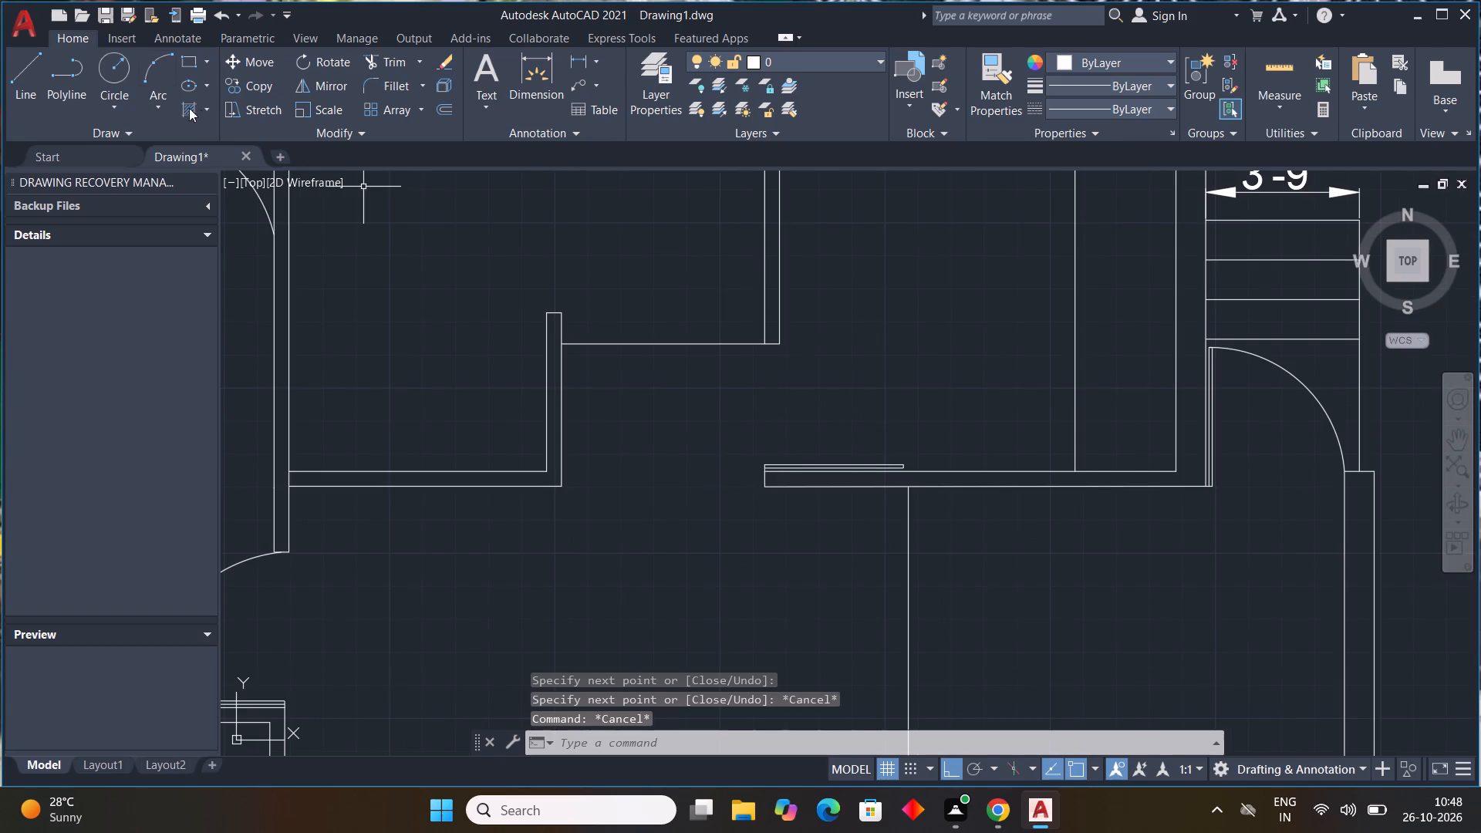
{"action": "left_click", "coordinate": [151, 90]}
{"action": "left_click", "coordinate": [167, 134]}
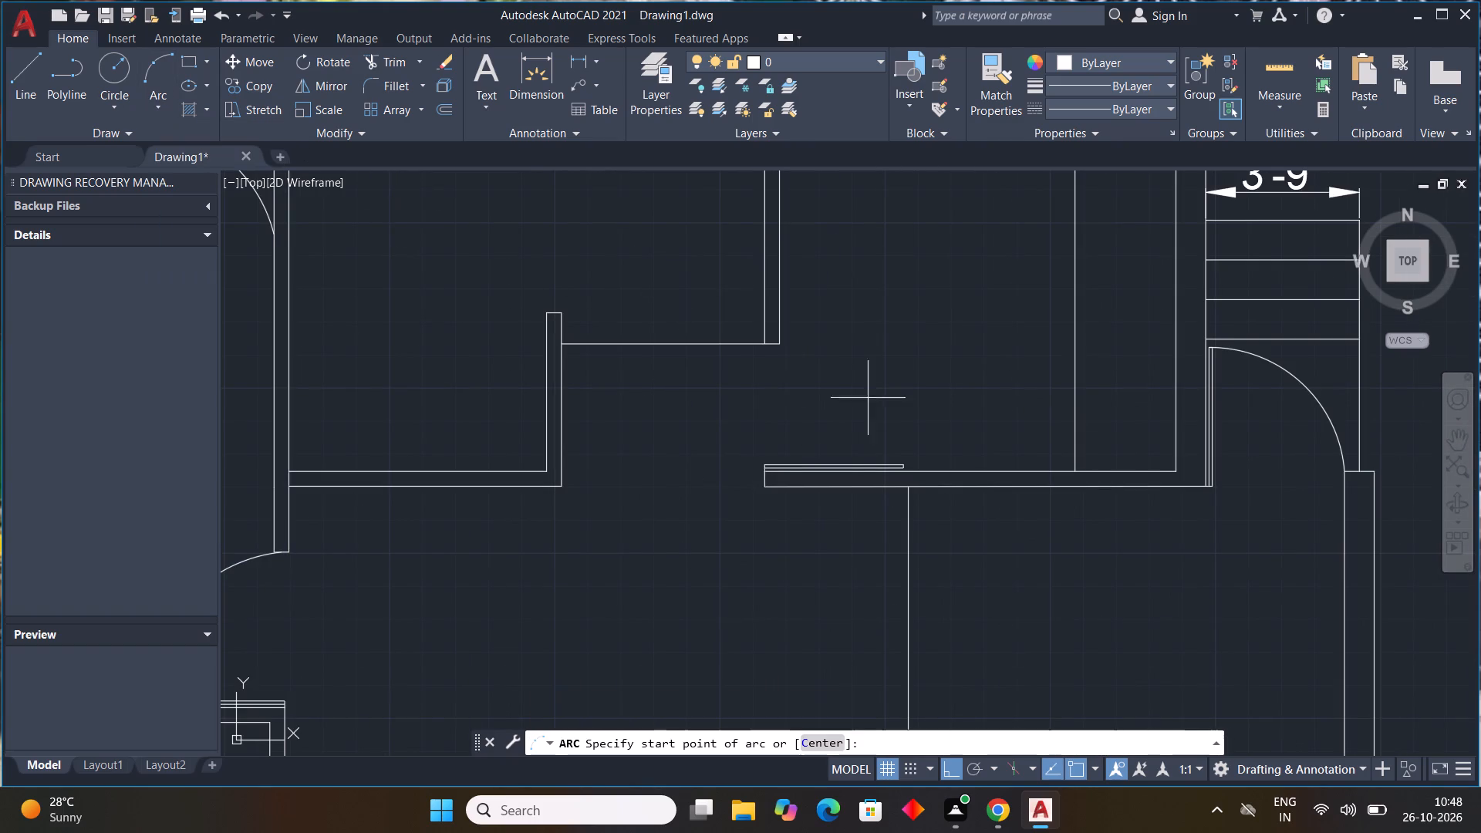
{"action": "scroll", "coordinate": [915, 466], "scroll_direction": "up", "scroll_amount": 3}
{"action": "left_click", "coordinate": [872, 475]}
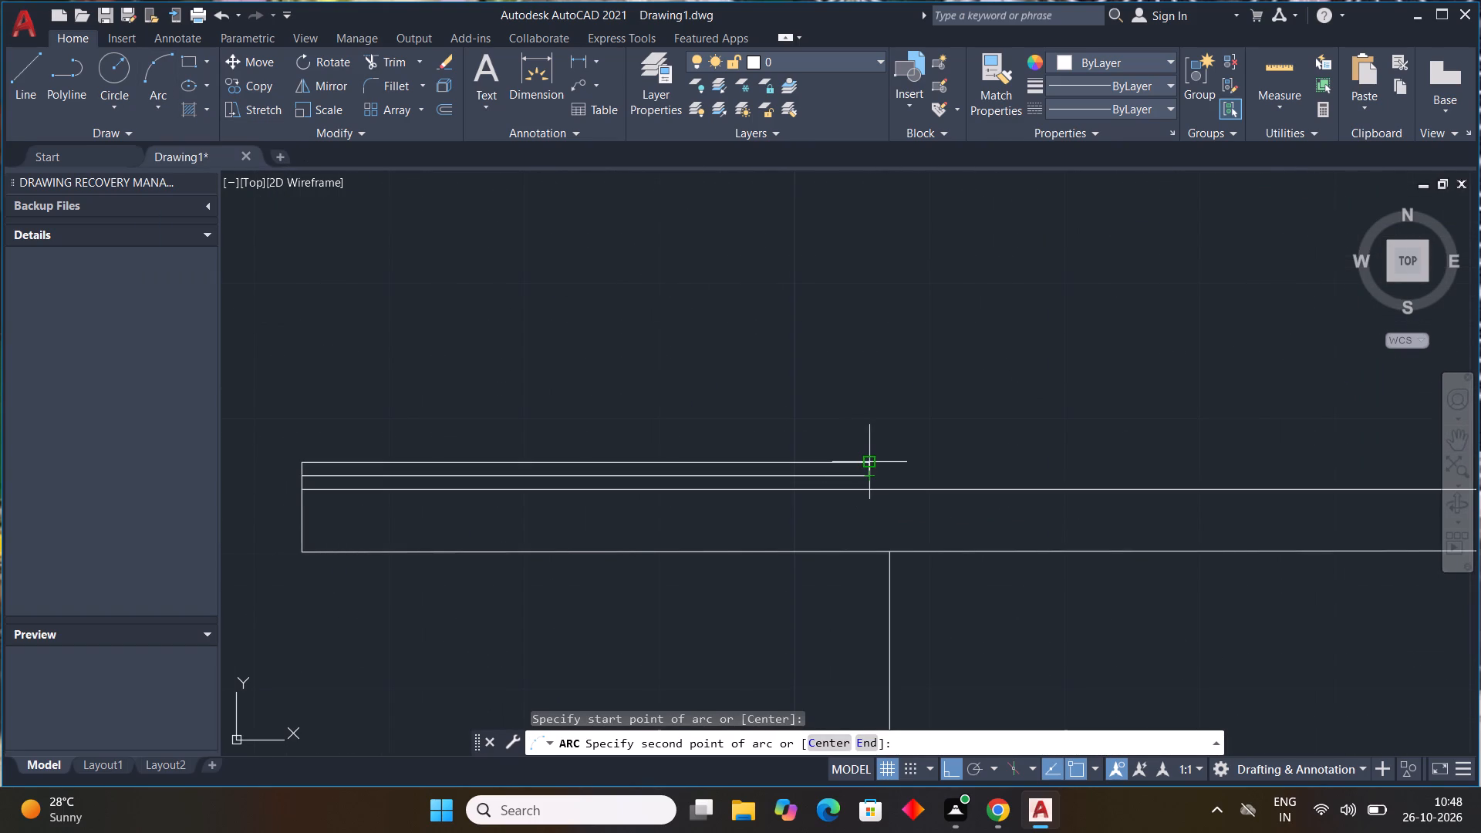
{"action": "left_click", "coordinate": [872, 459]}
{"action": "middle_click_drag", "start_coordinate": [832, 371], "coordinate": [852, 504]}
{"action": "scroll", "coordinate": [830, 390], "scroll_direction": "down", "scroll_amount": 2}
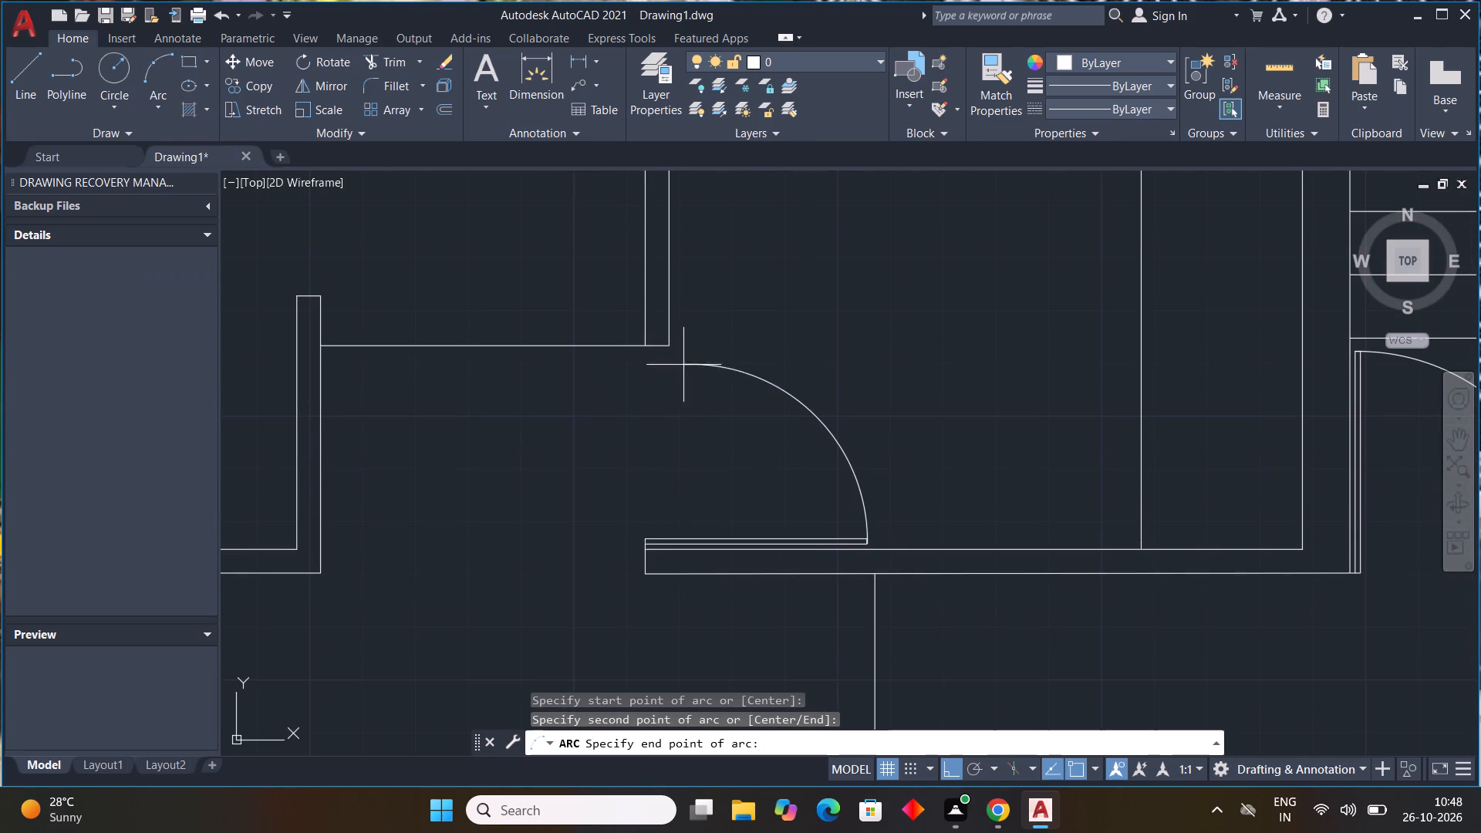
{"action": "left_click", "coordinate": [667, 346]}
{"action": "scroll", "coordinate": [889, 369], "scroll_direction": "down", "scroll_amount": 3}
{"action": "middle_click_drag", "start_coordinate": [892, 376], "coordinate": [890, 407]}
{"action": "middle_click_drag", "start_coordinate": [909, 398], "coordinate": [874, 511]}
{"action": "key", "text": "Escape"}
{"action": "key", "text": "Escape"}
{"action": "key", "text": "Escape"}
{"action": "key", "text": "Escape"}
{"action": "key", "text": "Escape"}
{"action": "key", "text": "Escape"}
{"action": "key", "text": "Escape"}
{"action": "key", "text": "Escape"}
Begin a door leaf outline with a 1" line east from the wall face on the west side of the northeast room's south opening.
{"action": "middle_click_drag", "start_coordinate": [850, 364], "coordinate": [808, 444]}
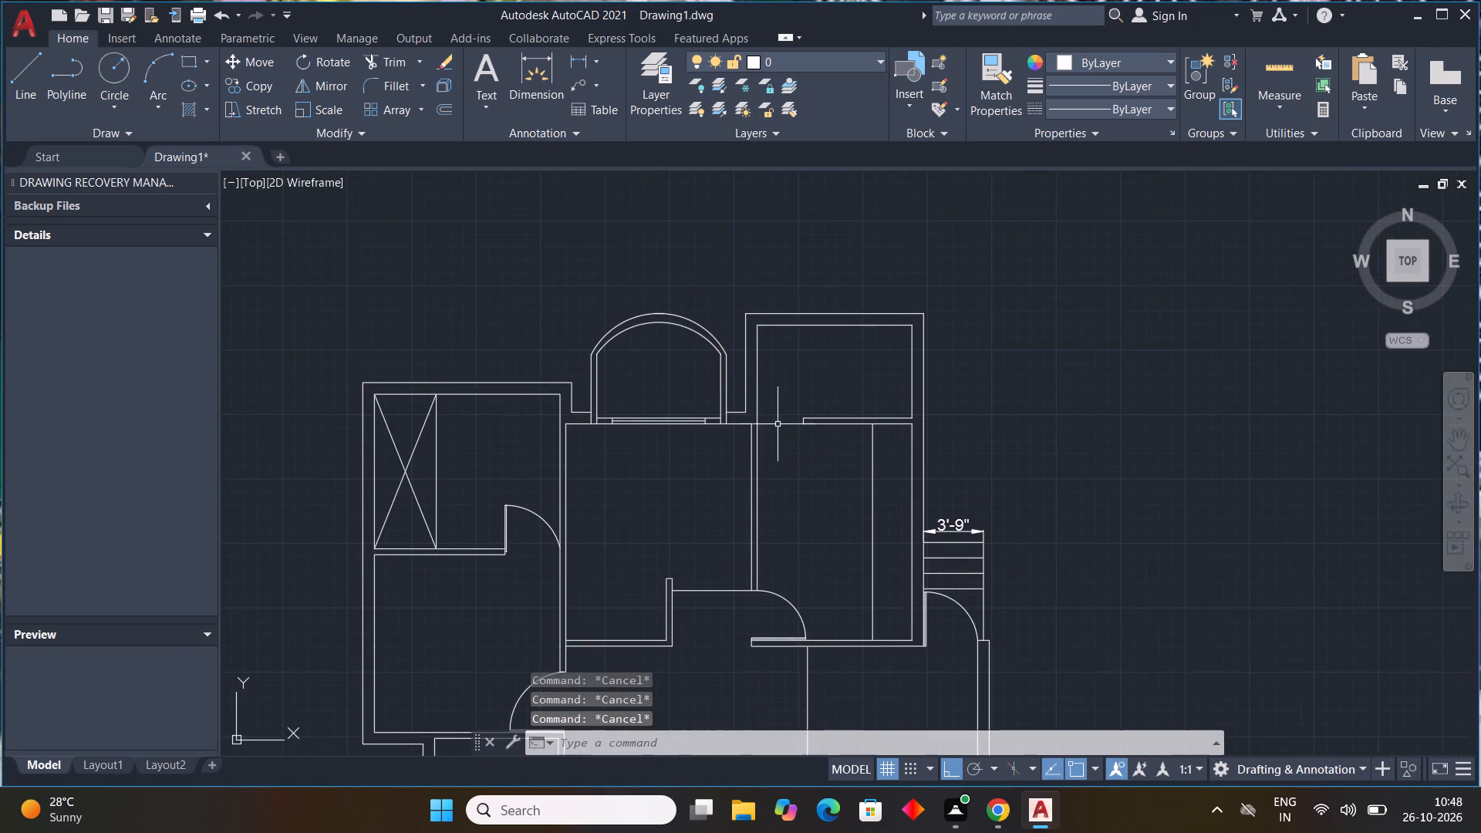
{"action": "scroll", "coordinate": [777, 420], "scroll_direction": "up", "scroll_amount": 4}
{"action": "type", "text": "l"}
{"action": "key", "text": "space"}
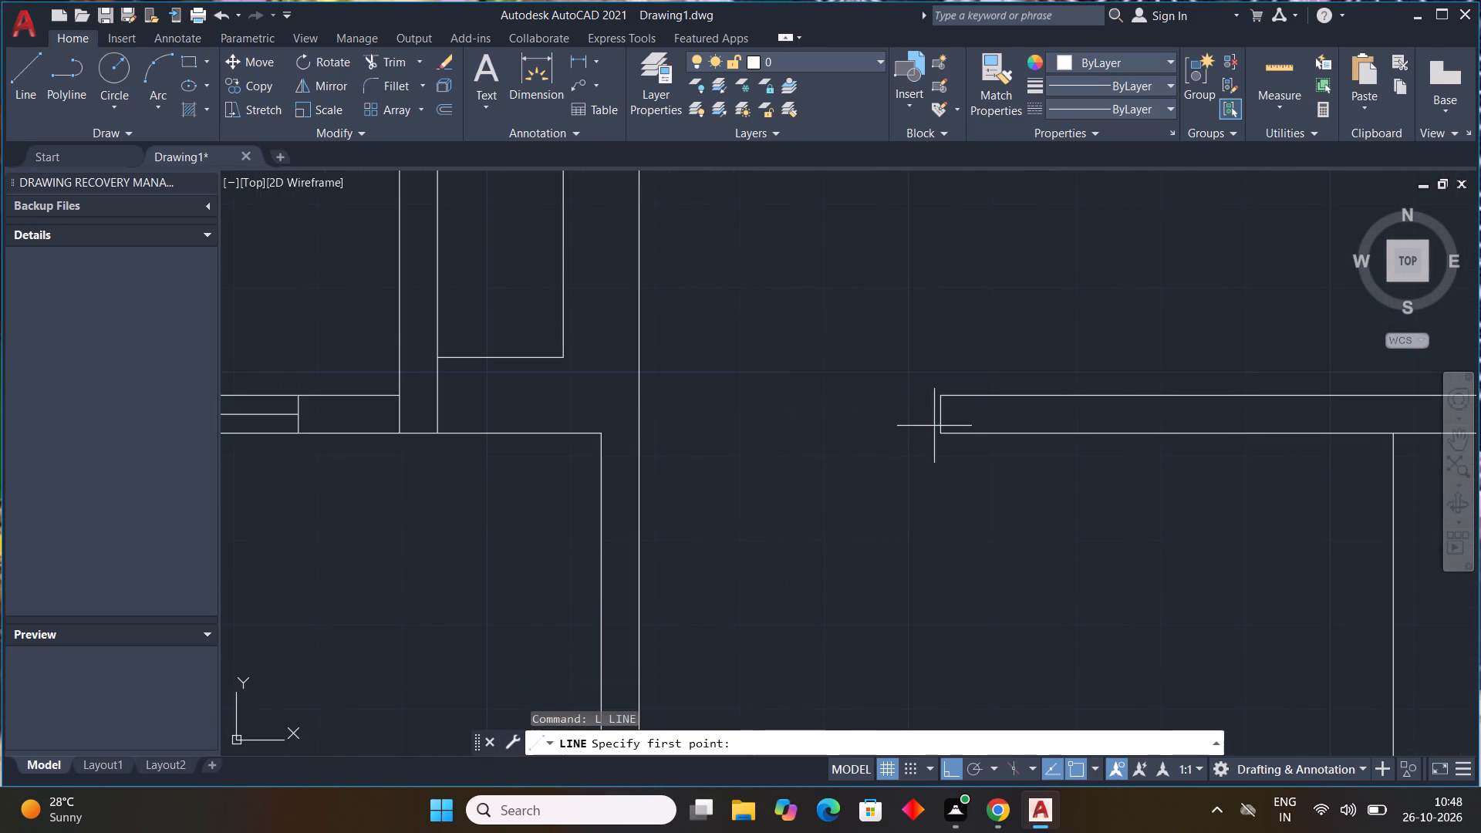
{"action": "left_click", "coordinate": [644, 433]}
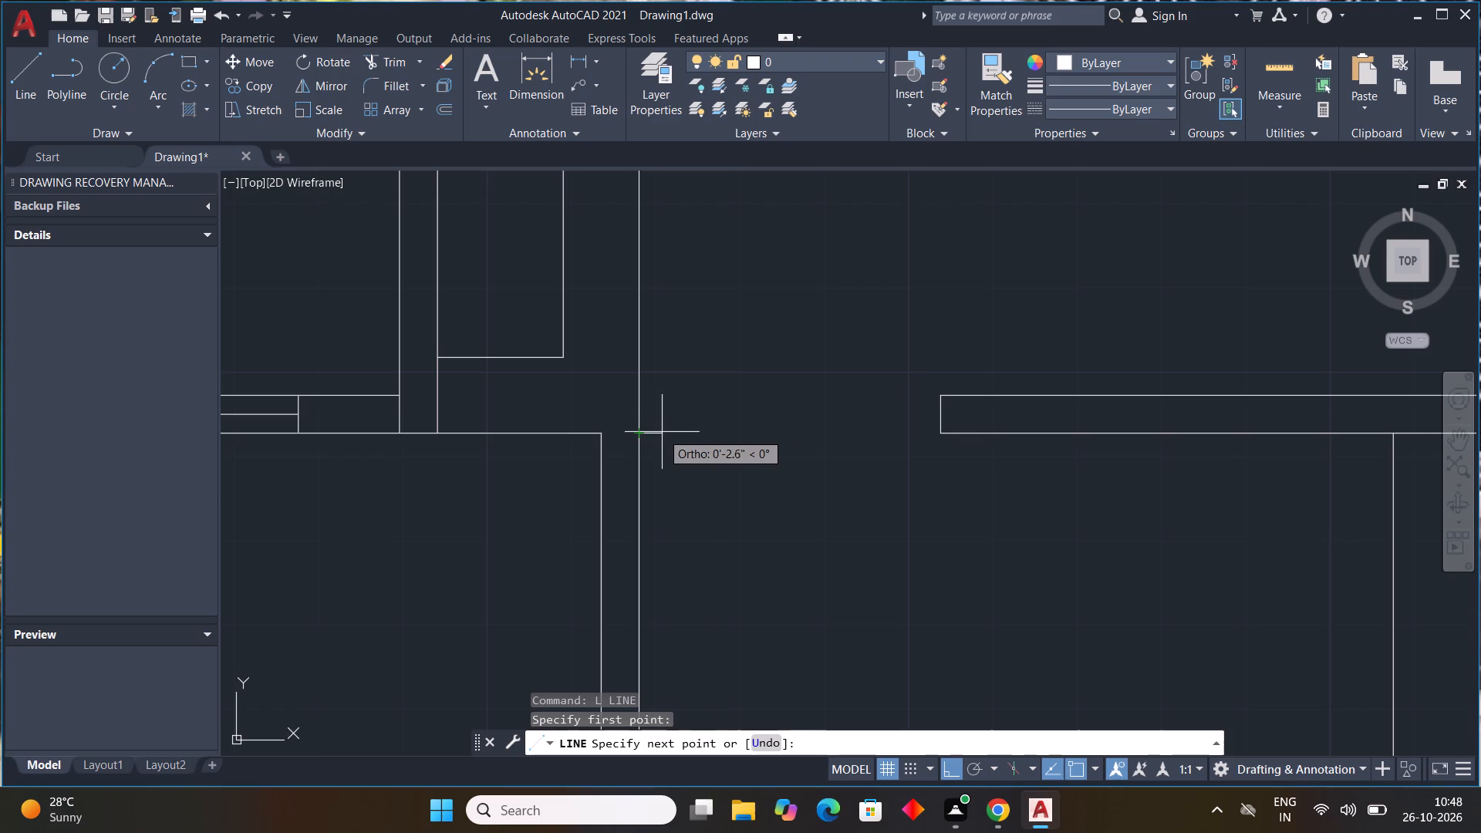
{"action": "type", "text": "1\""}
{"action": "key", "text": "Return"}
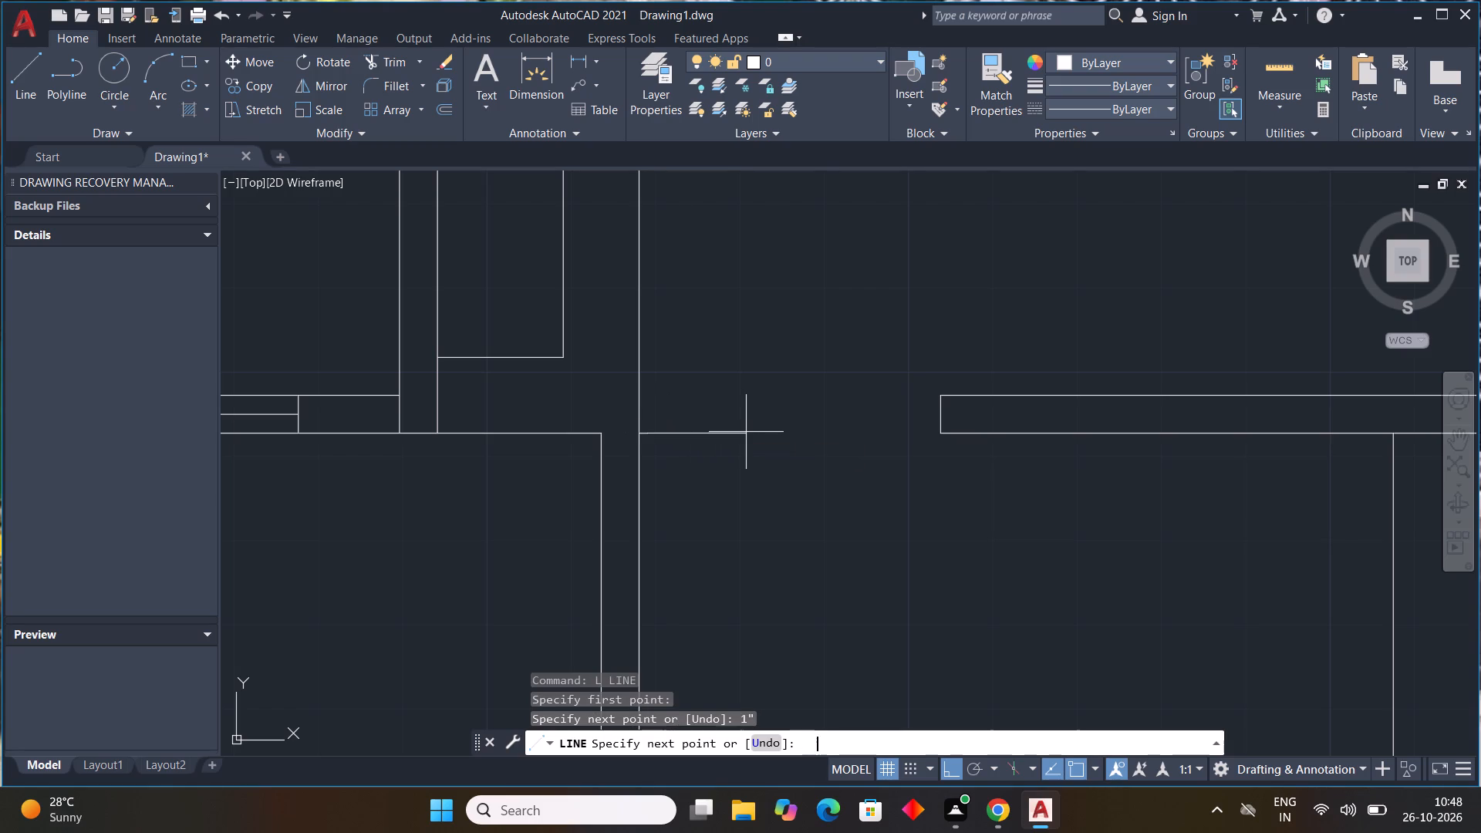
Continue the leaf outline 3' north and 1" east, returning south to the opening line and closing back to the outline.
{"action": "middle_click_drag", "start_coordinate": [782, 310], "coordinate": [716, 586]}
{"action": "scroll", "coordinate": [717, 576], "scroll_direction": "down", "scroll_amount": 1}
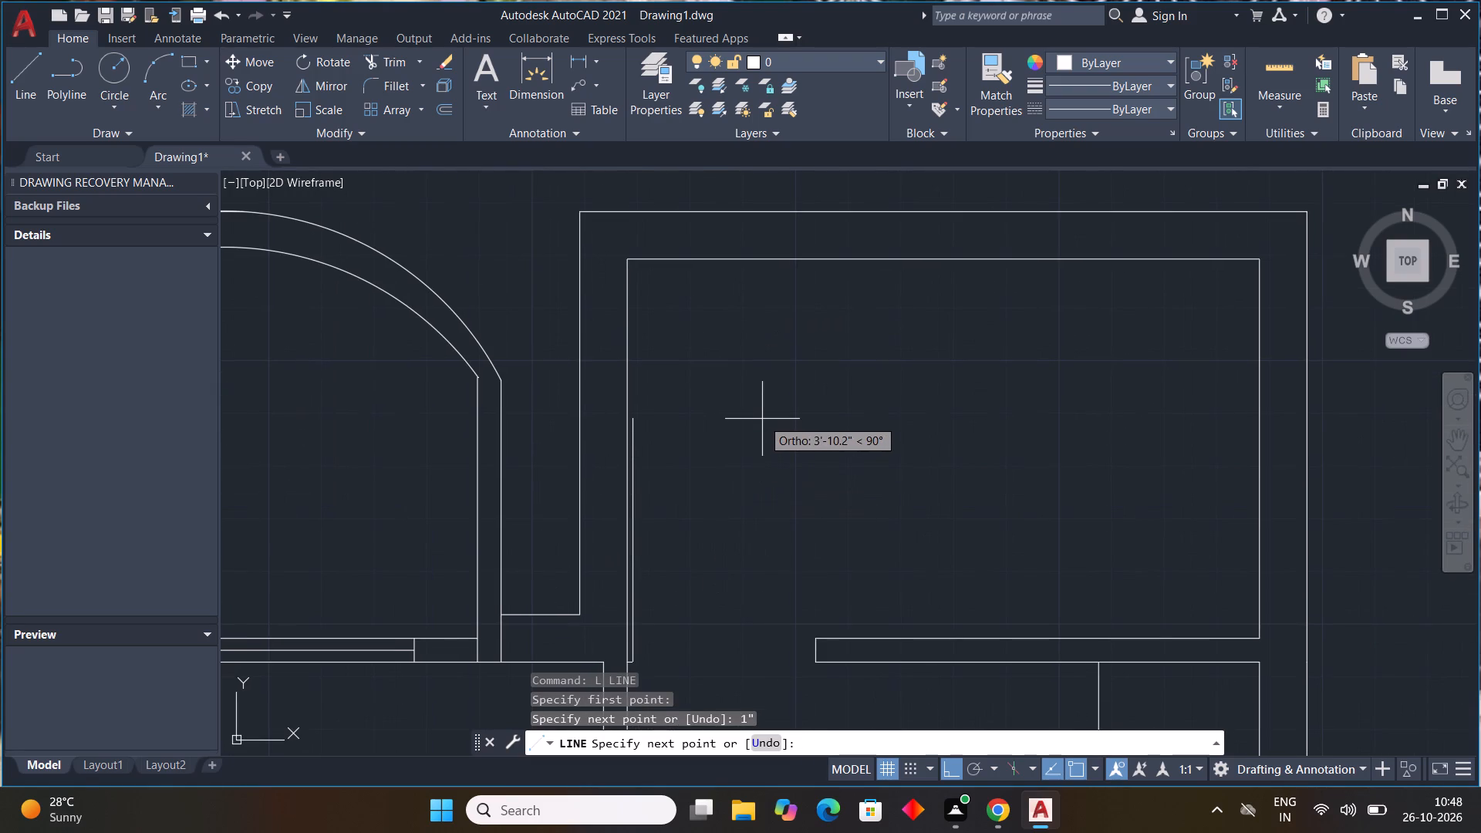
{"action": "type", "text": "3'"}
{"action": "key", "text": "Return"}
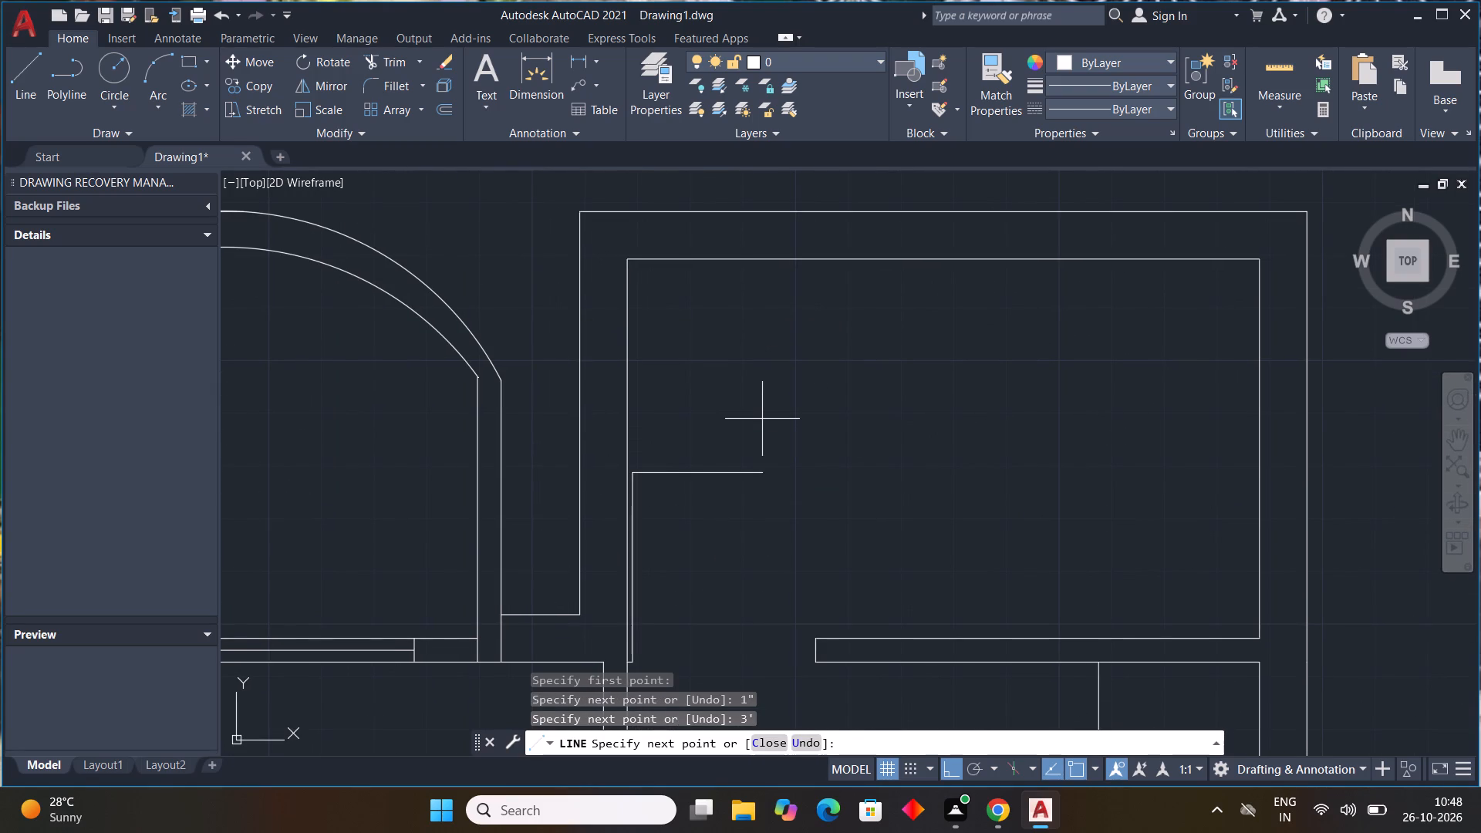
{"action": "type", "text": "1\""}
{"action": "key", "text": "Return"}
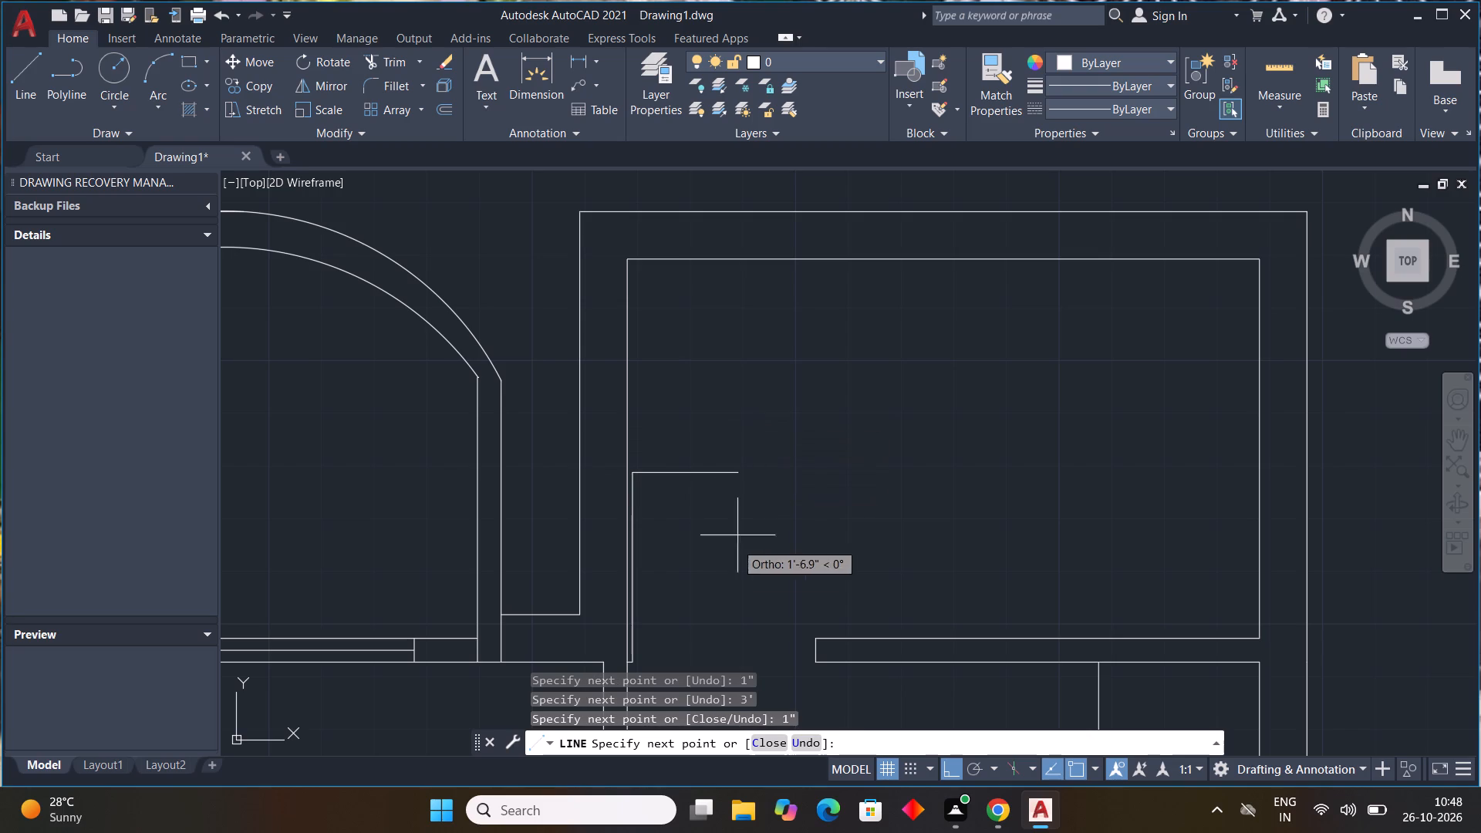
{"action": "middle_click_drag", "start_coordinate": [708, 558], "coordinate": [761, 383]}
{"action": "scroll", "coordinate": [737, 448], "scroll_direction": "down", "scroll_amount": 1}
{"action": "scroll", "coordinate": [740, 434], "scroll_direction": "up", "scroll_amount": 3}
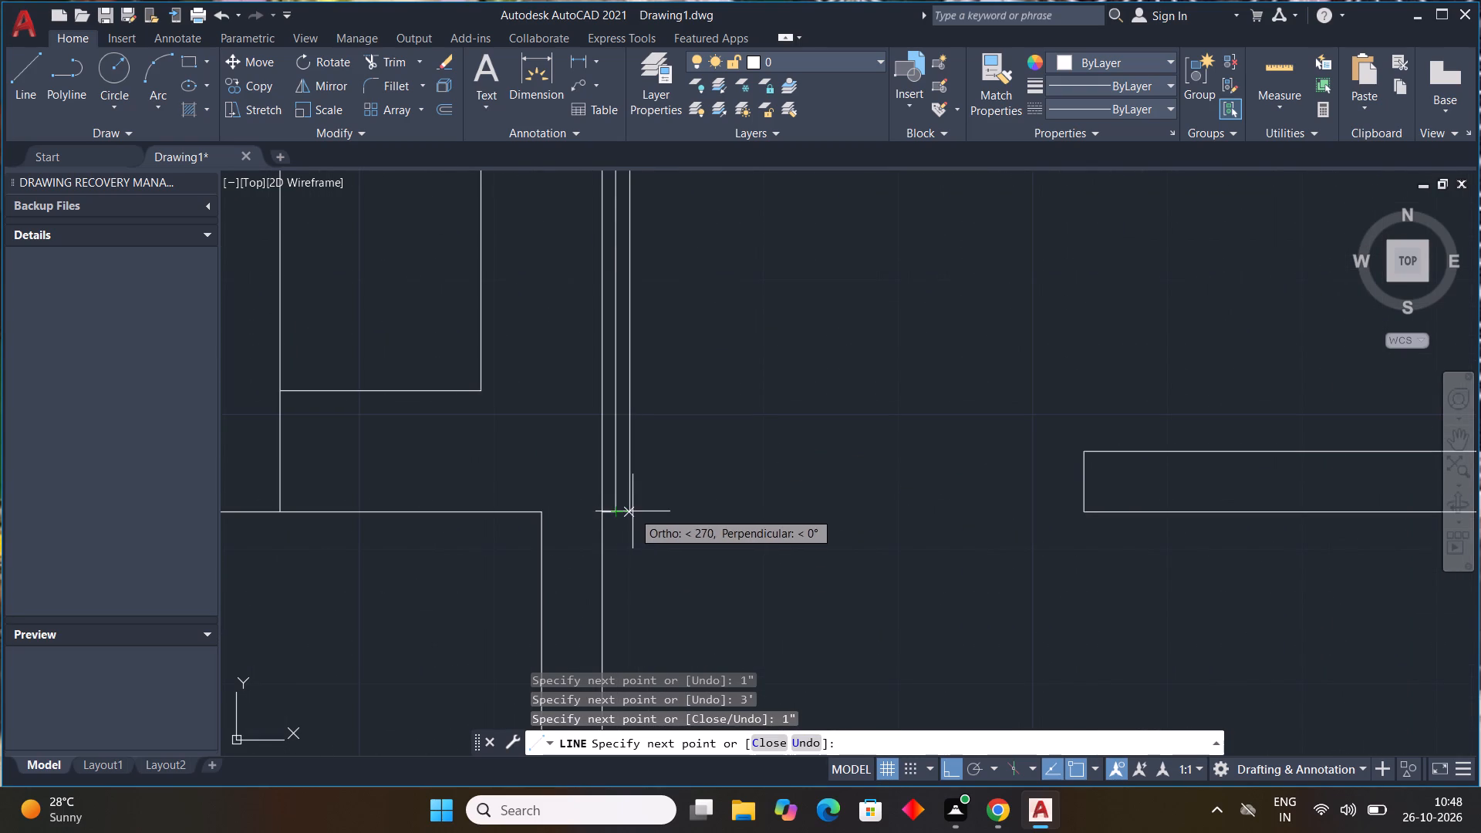
{"action": "left_click", "coordinate": [633, 511]}
{"action": "left_click", "coordinate": [621, 510]}
{"action": "key", "text": "Escape"}
Draw the northeast room's door swing as a three-point arc through the 3' leaf's two north corners to the midpoint of the opposite wall end.
{"action": "middle_click_drag", "start_coordinate": [778, 450], "coordinate": [757, 497]}
{"action": "scroll", "coordinate": [765, 480], "scroll_direction": "down", "scroll_amount": 1}
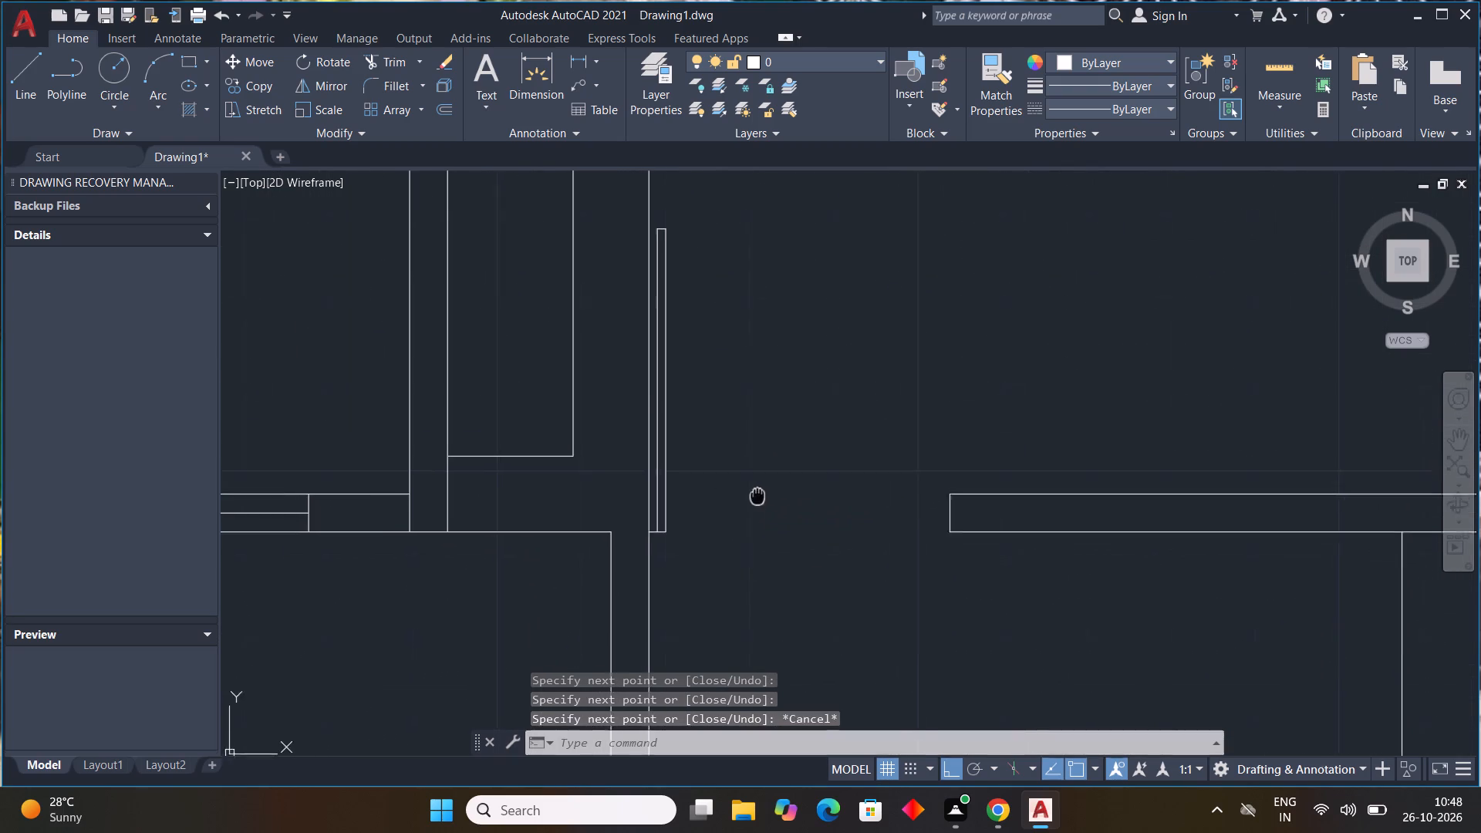
{"action": "middle_click_drag", "start_coordinate": [757, 497], "coordinate": [749, 517]}
{"action": "left_click", "coordinate": [153, 99]}
{"action": "left_click", "coordinate": [174, 128]}
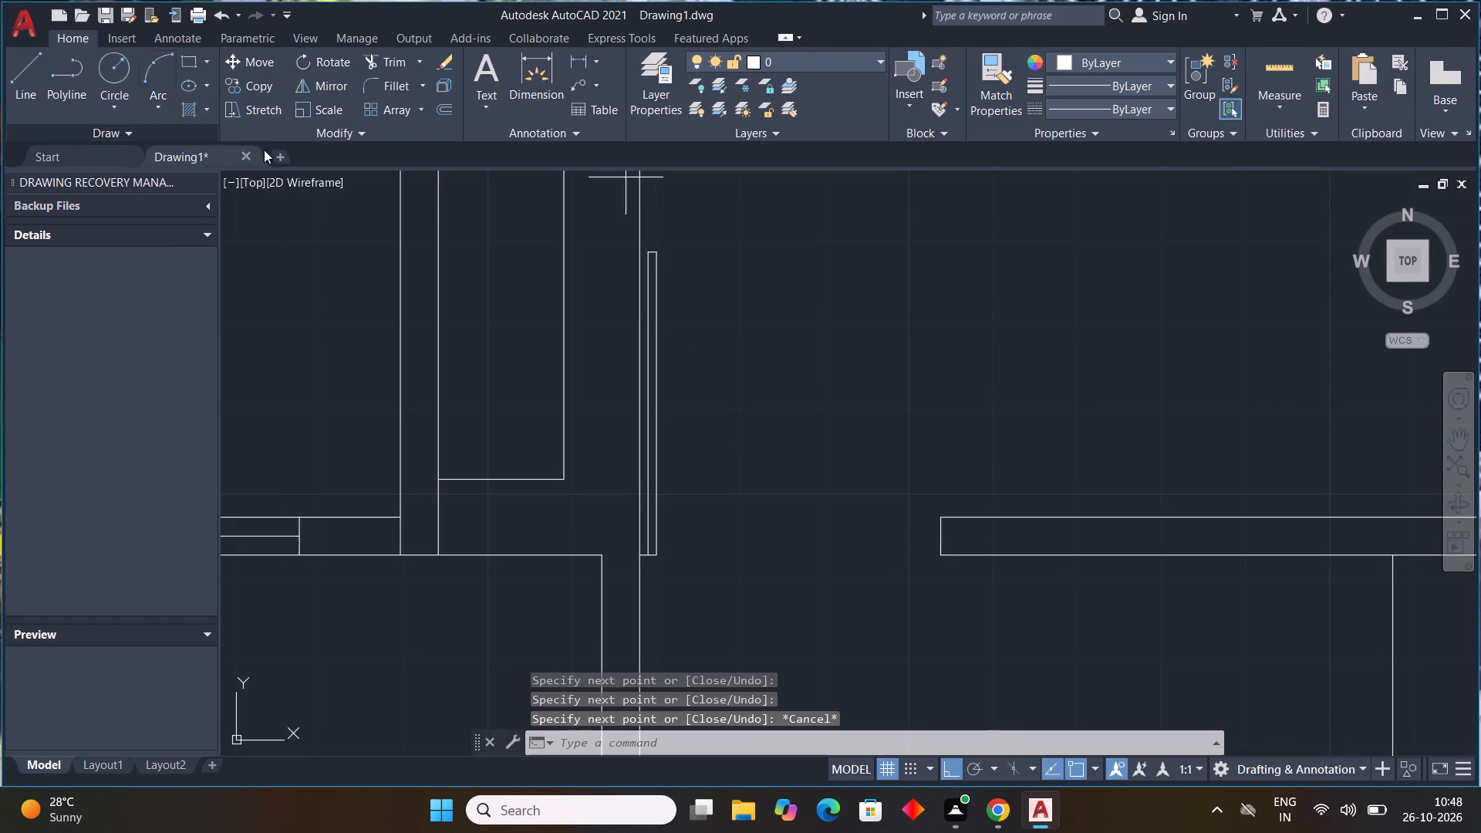
{"action": "scroll", "coordinate": [632, 245], "scroll_direction": "up", "scroll_amount": 3}
{"action": "left_click", "coordinate": [684, 274]}
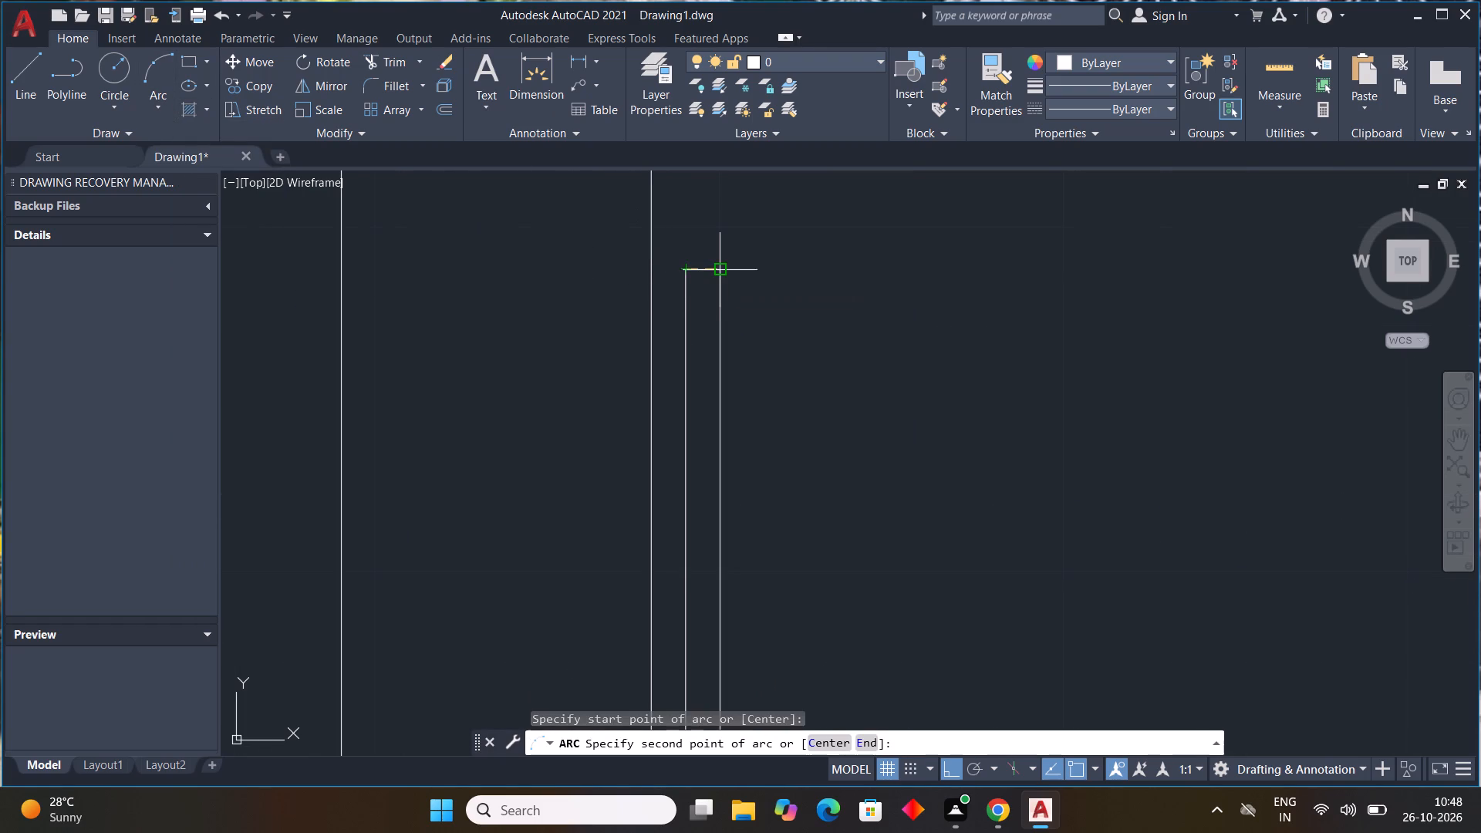
{"action": "left_click", "coordinate": [722, 271]}
{"action": "scroll", "coordinate": [818, 332], "scroll_direction": "down", "scroll_amount": 4}
{"action": "middle_click_drag", "start_coordinate": [906, 379], "coordinate": [791, 349]}
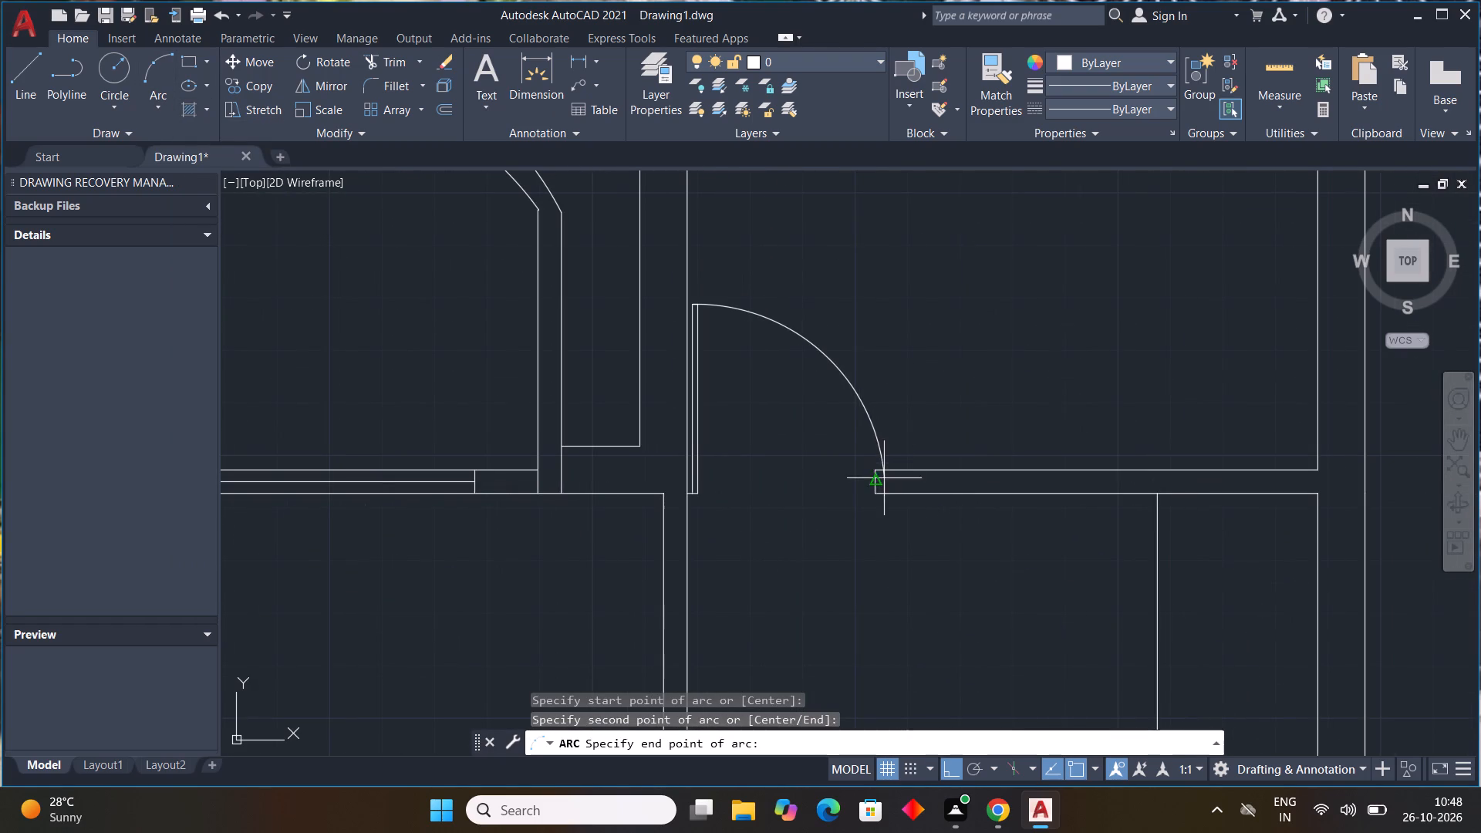
{"action": "left_click", "coordinate": [879, 483]}
{"action": "scroll", "coordinate": [959, 416], "scroll_direction": "down", "scroll_amount": 4}
{"action": "middle_click_drag", "start_coordinate": [966, 406], "coordinate": [897, 420]}
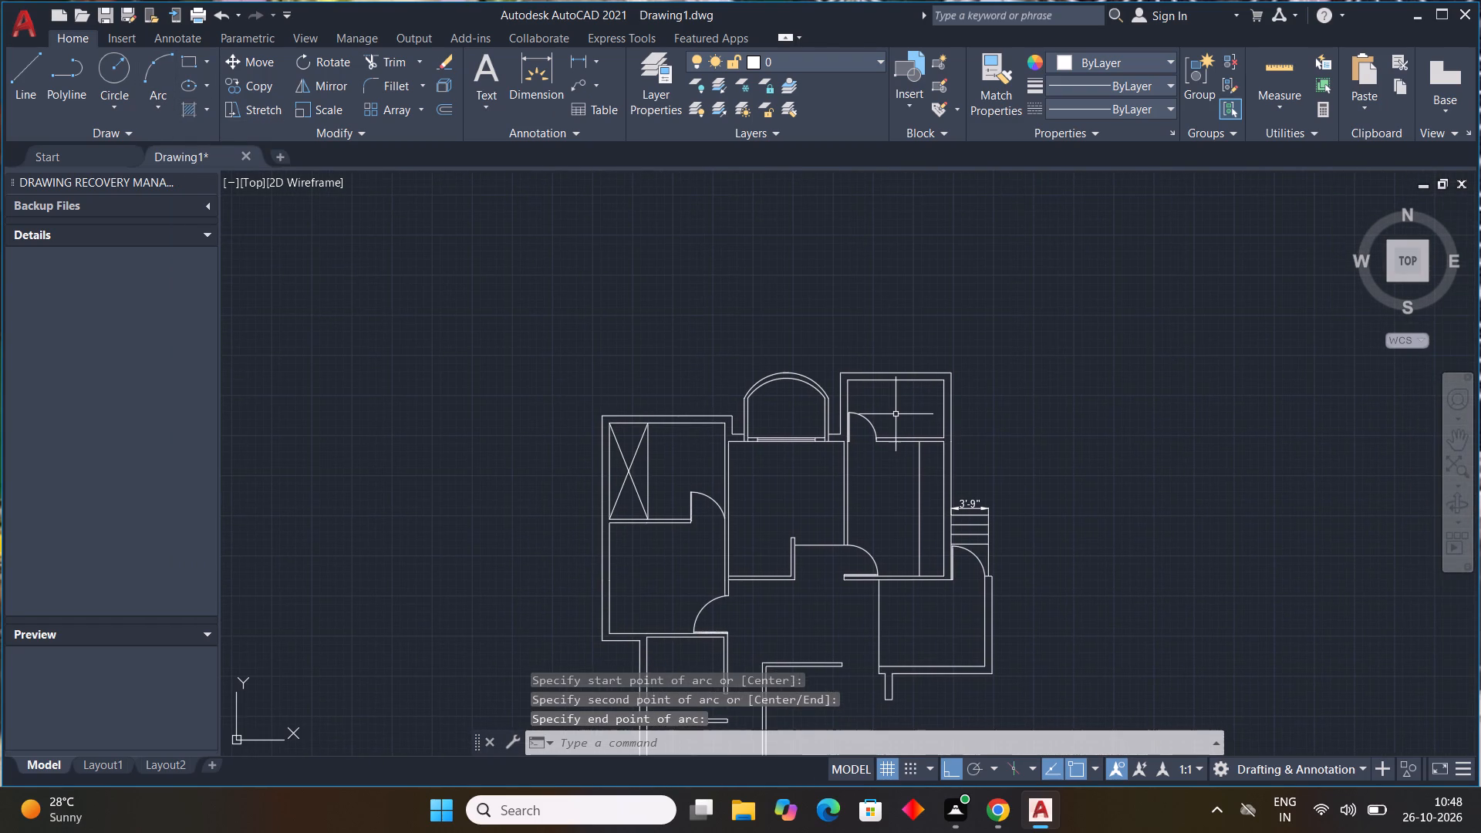
{"action": "key", "text": "Escape"}
{"action": "key", "text": "Escape"}
{"action": "key", "text": "Escape"}
{"action": "key", "text": "Escape"}
{"action": "key", "text": "Escape"}
{"action": "key", "text": "Escape"}
{"action": "key", "text": "Escape"}
Begin a door leaf outline with a 1" line west from the wall end on the east side of the south room's north opening.
{"action": "scroll", "coordinate": [910, 407], "scroll_direction": "down", "scroll_amount": 1}
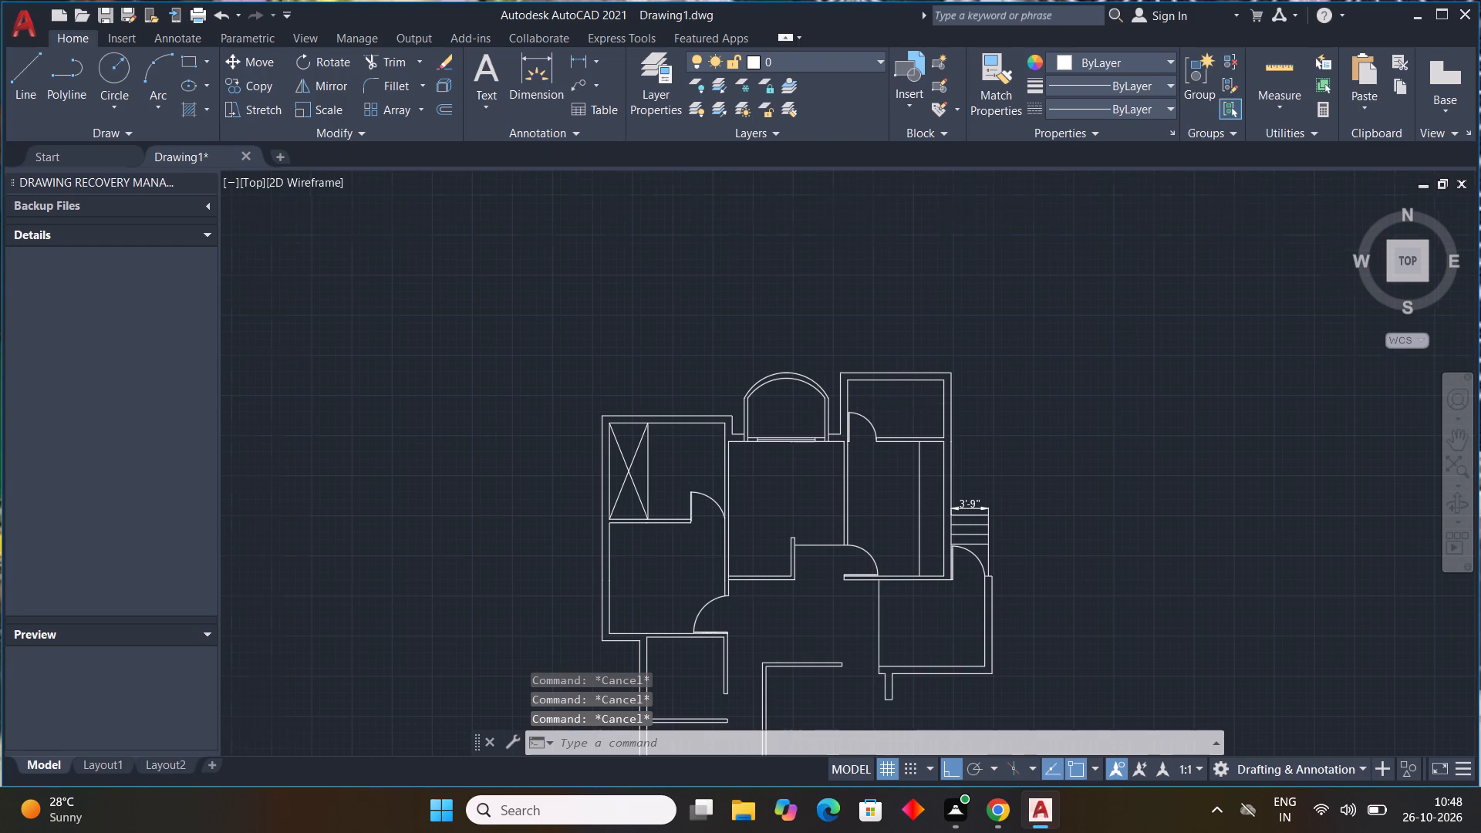
{"action": "scroll", "coordinate": [910, 407], "scroll_direction": "down", "scroll_amount": 1}
{"action": "scroll", "coordinate": [929, 480], "scroll_direction": "up", "scroll_amount": 4}
{"action": "middle_click_drag", "start_coordinate": [951, 537], "coordinate": [877, 371]}
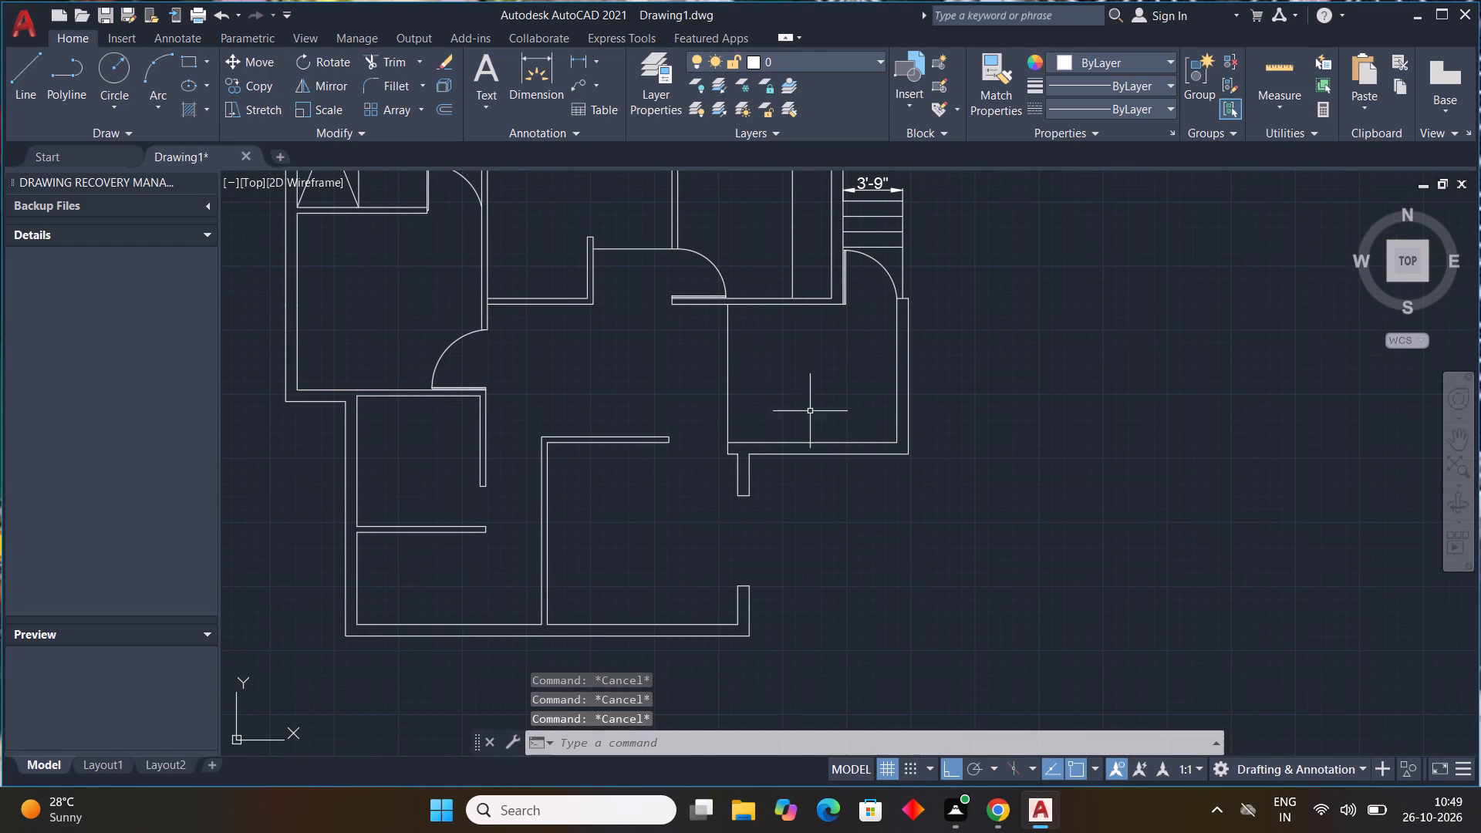
{"action": "scroll", "coordinate": [747, 467], "scroll_direction": "up", "scroll_amount": 1}
{"action": "scroll", "coordinate": [751, 469], "scroll_direction": "down", "scroll_amount": 1}
{"action": "middle_click_drag", "start_coordinate": [794, 469], "coordinate": [909, 459]}
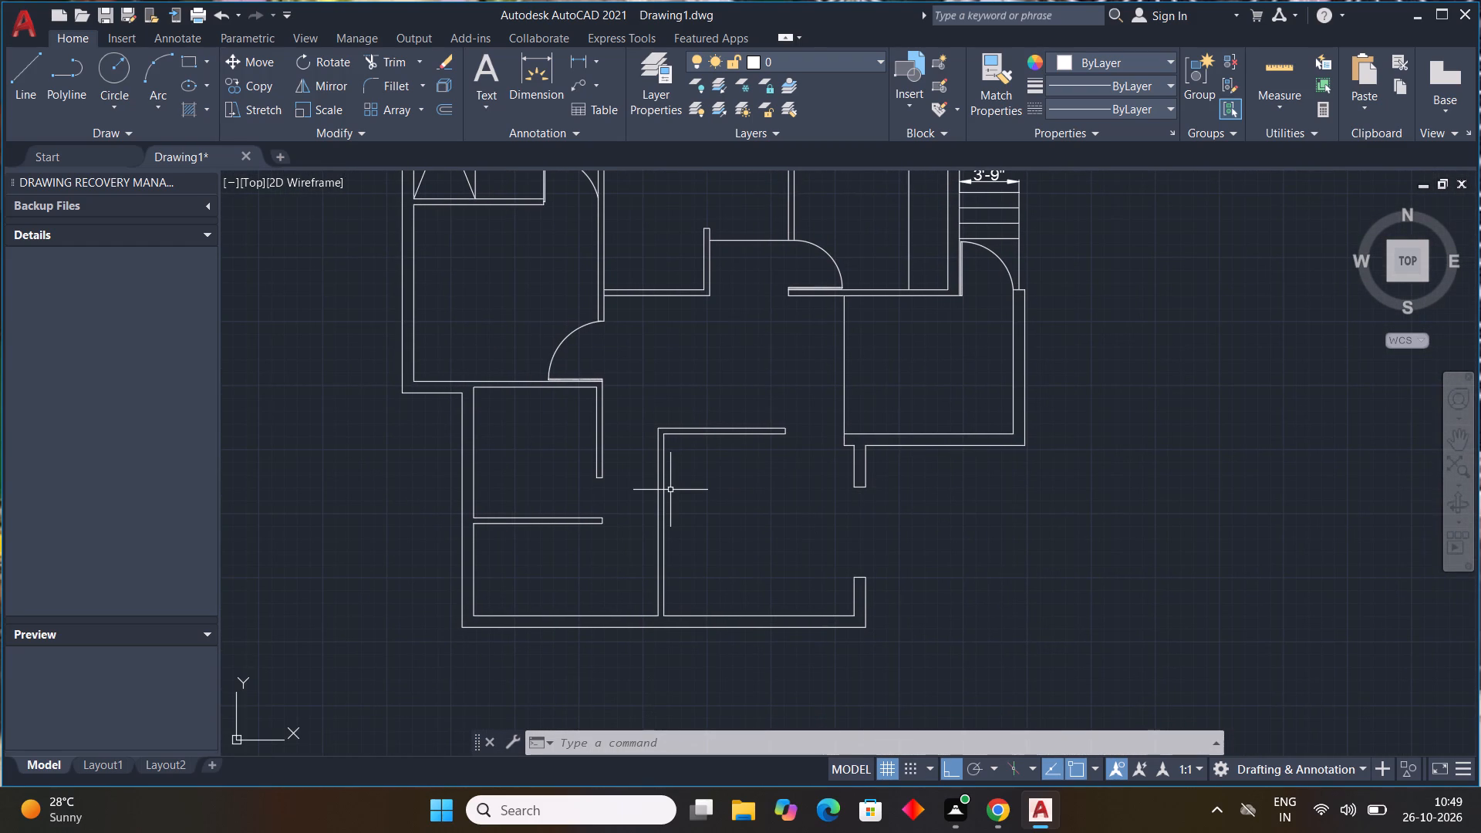
{"action": "key", "text": "Escape"}
{"action": "scroll", "coordinate": [828, 442], "scroll_direction": "up", "scroll_amount": 3}
{"action": "middle_click_drag", "start_coordinate": [846, 441], "coordinate": [865, 415]}
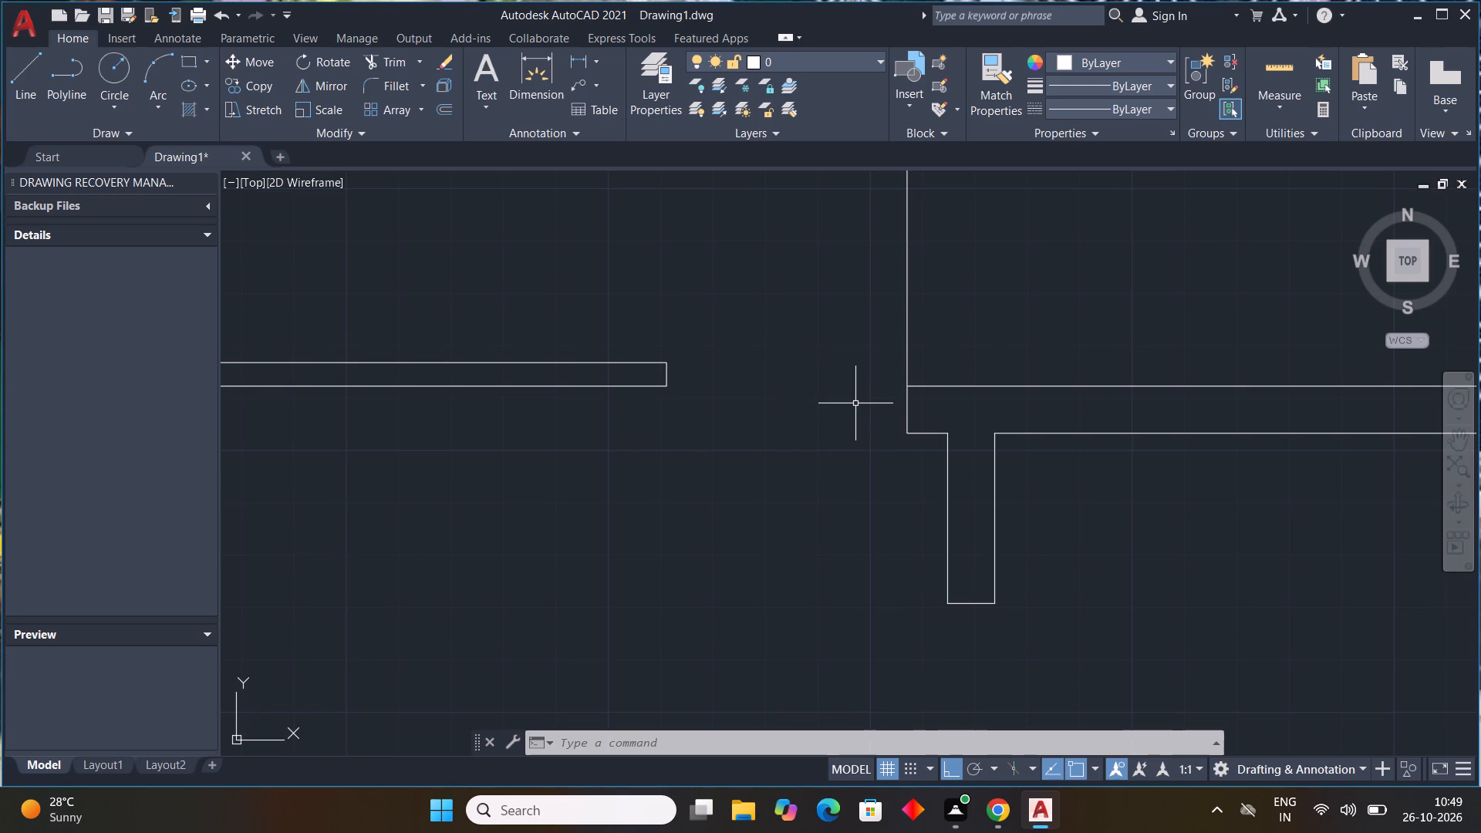
{"action": "type", "text": "l"}
{"action": "key", "text": "space"}
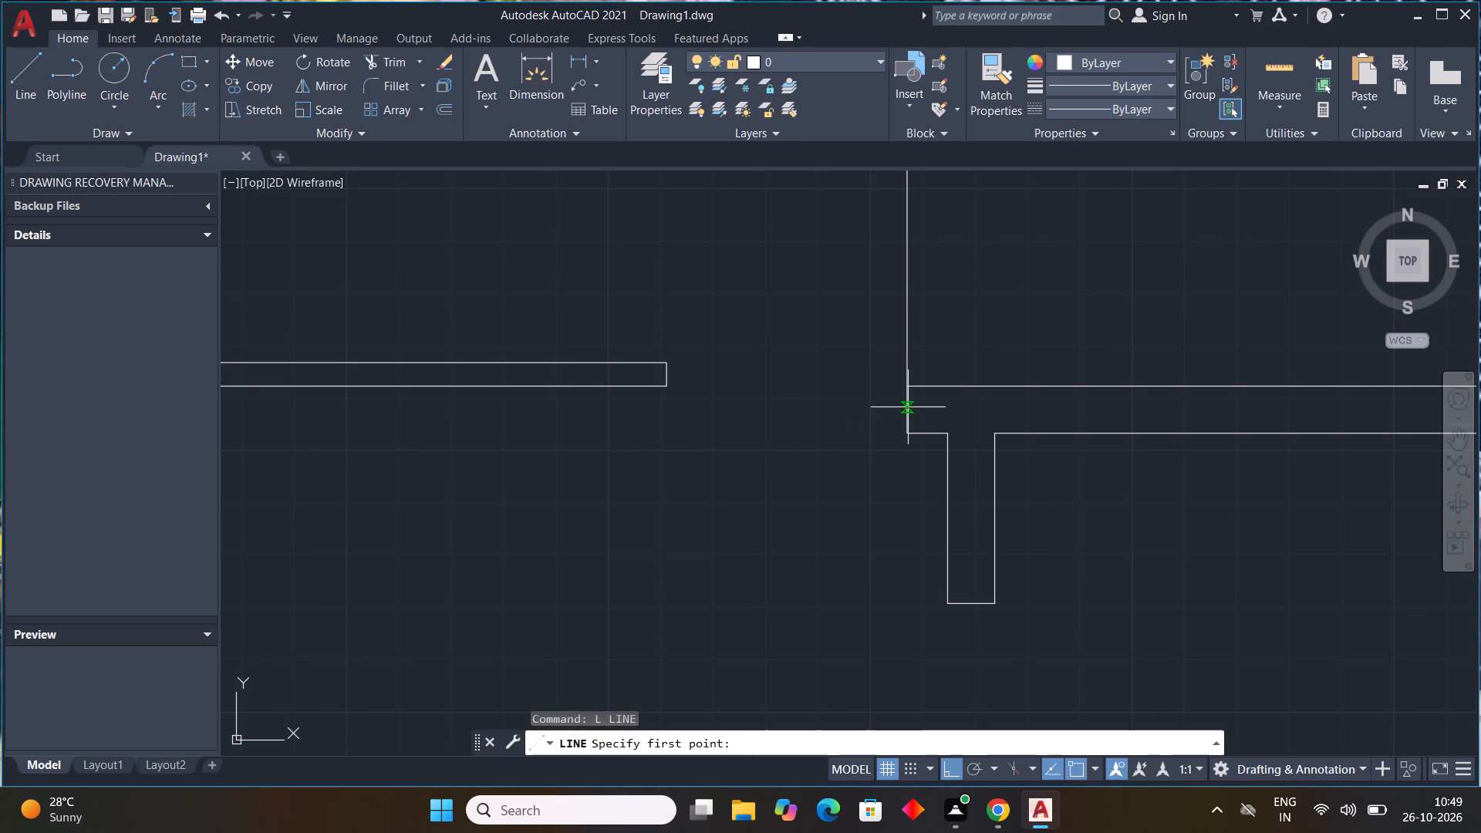
{"action": "left_click", "coordinate": [908, 407]}
{"action": "type", "text": "1\""}
{"action": "key", "text": "Return"}
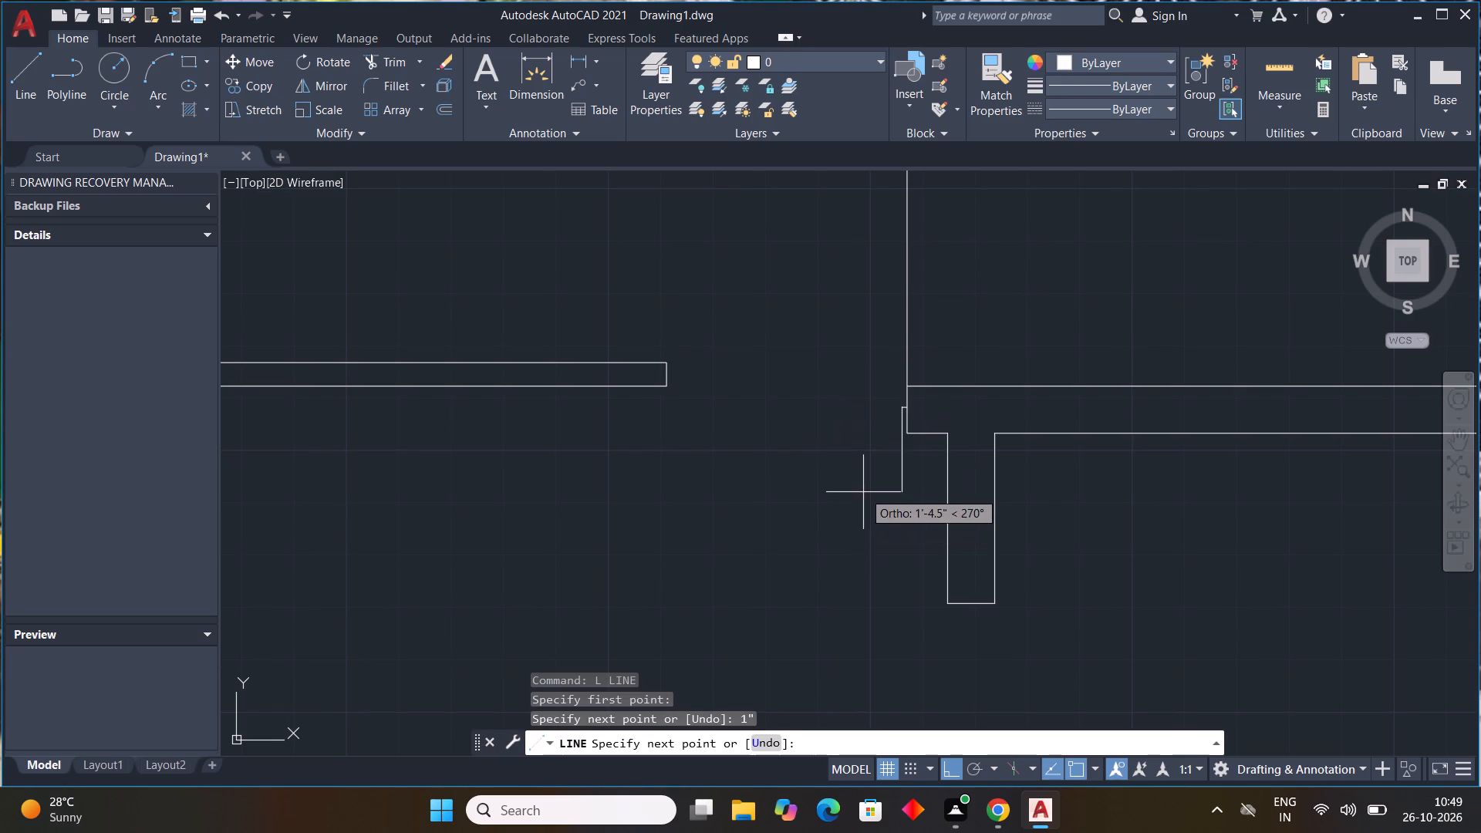
Continue the leaf outline 3' south and 1" west, returning north to the starting level and closing back to the outline.
{"action": "middle_click_drag", "start_coordinate": [862, 487], "coordinate": [685, 330]}
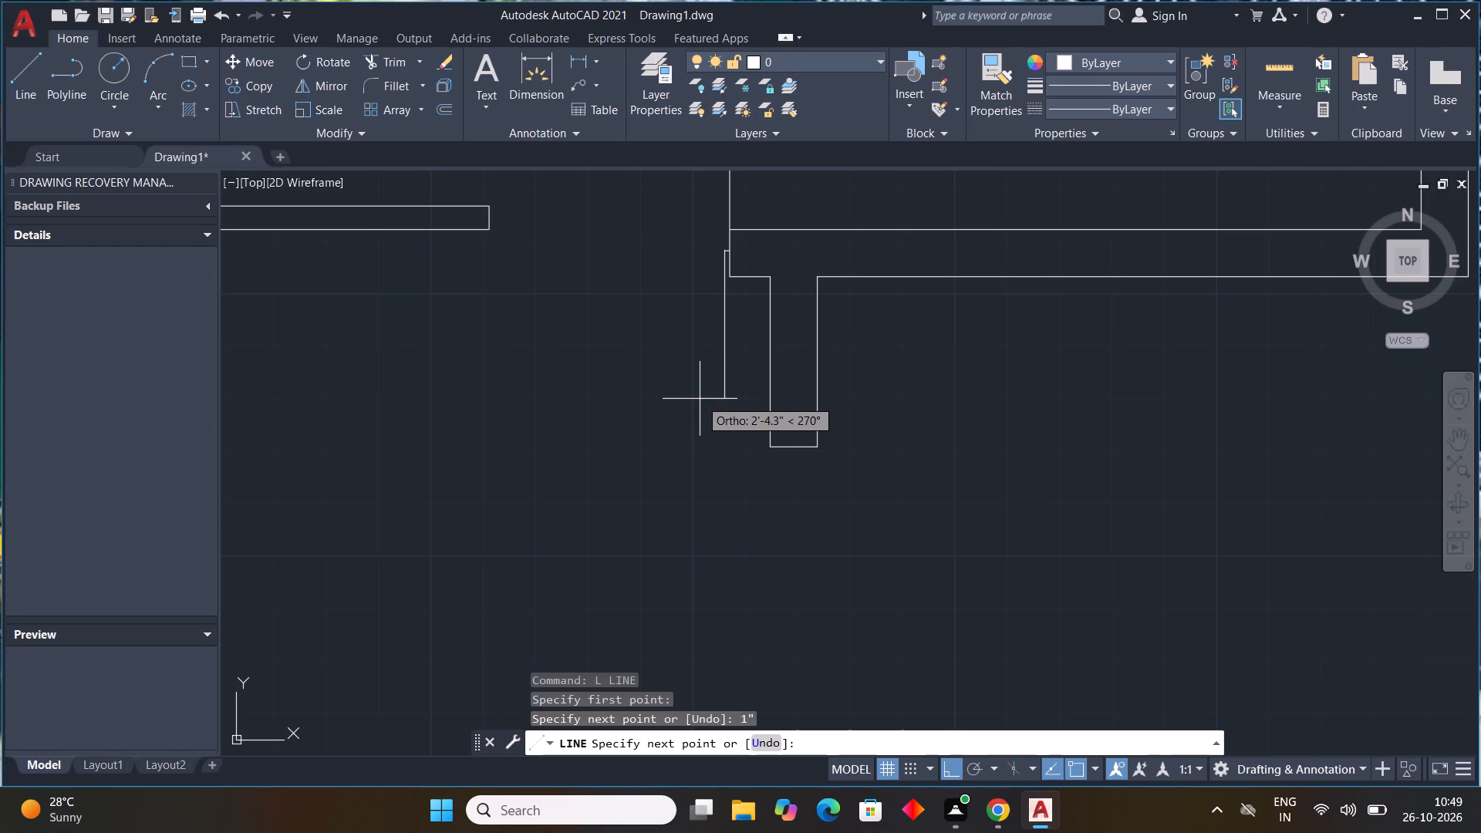
{"action": "type", "text": "3'"}
{"action": "key", "text": "Return"}
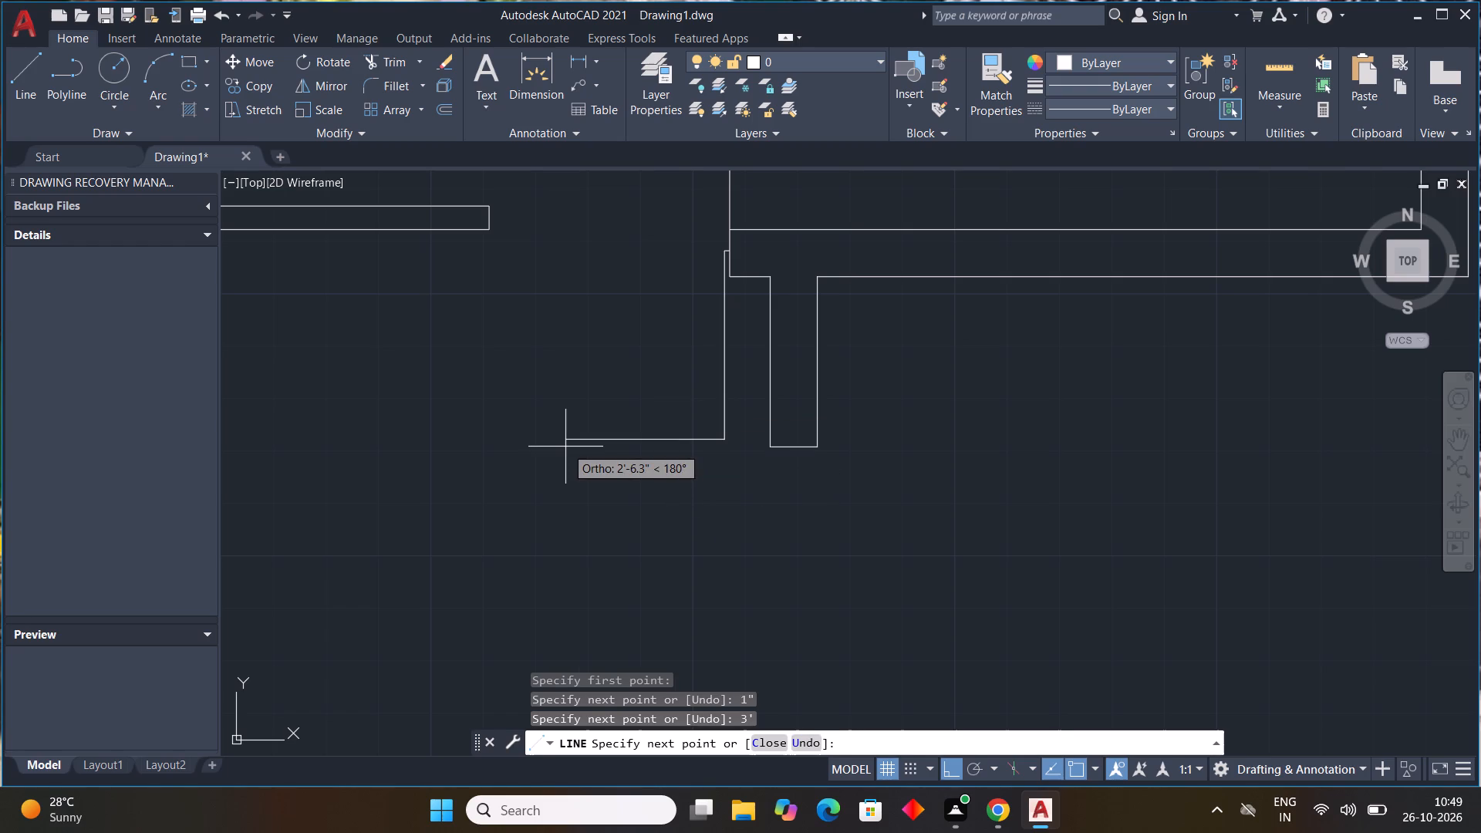
{"action": "type", "text": "1\""}
{"action": "key", "text": "Return"}
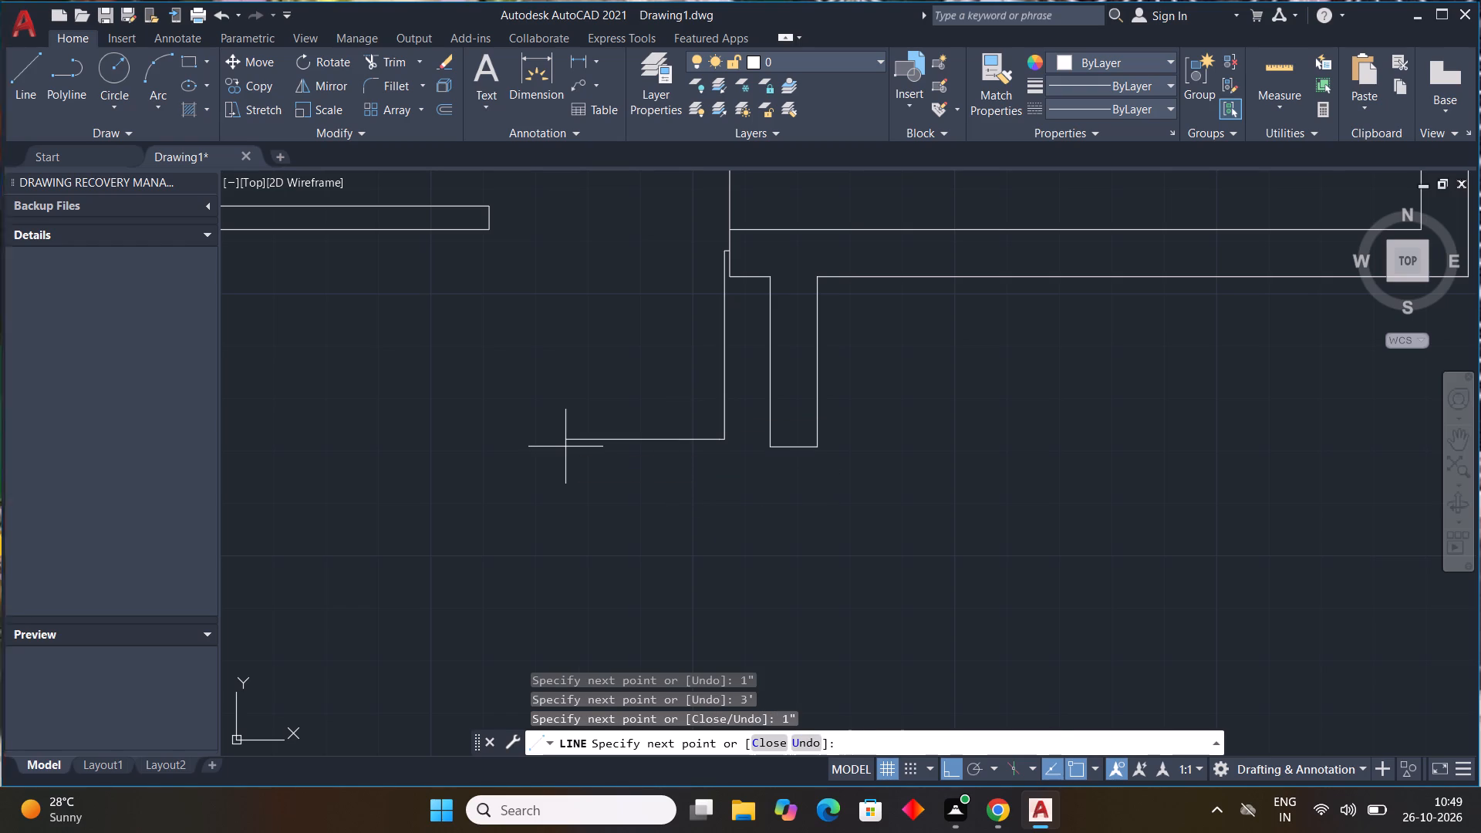
{"action": "scroll", "coordinate": [700, 257], "scroll_direction": "up", "scroll_amount": 4}
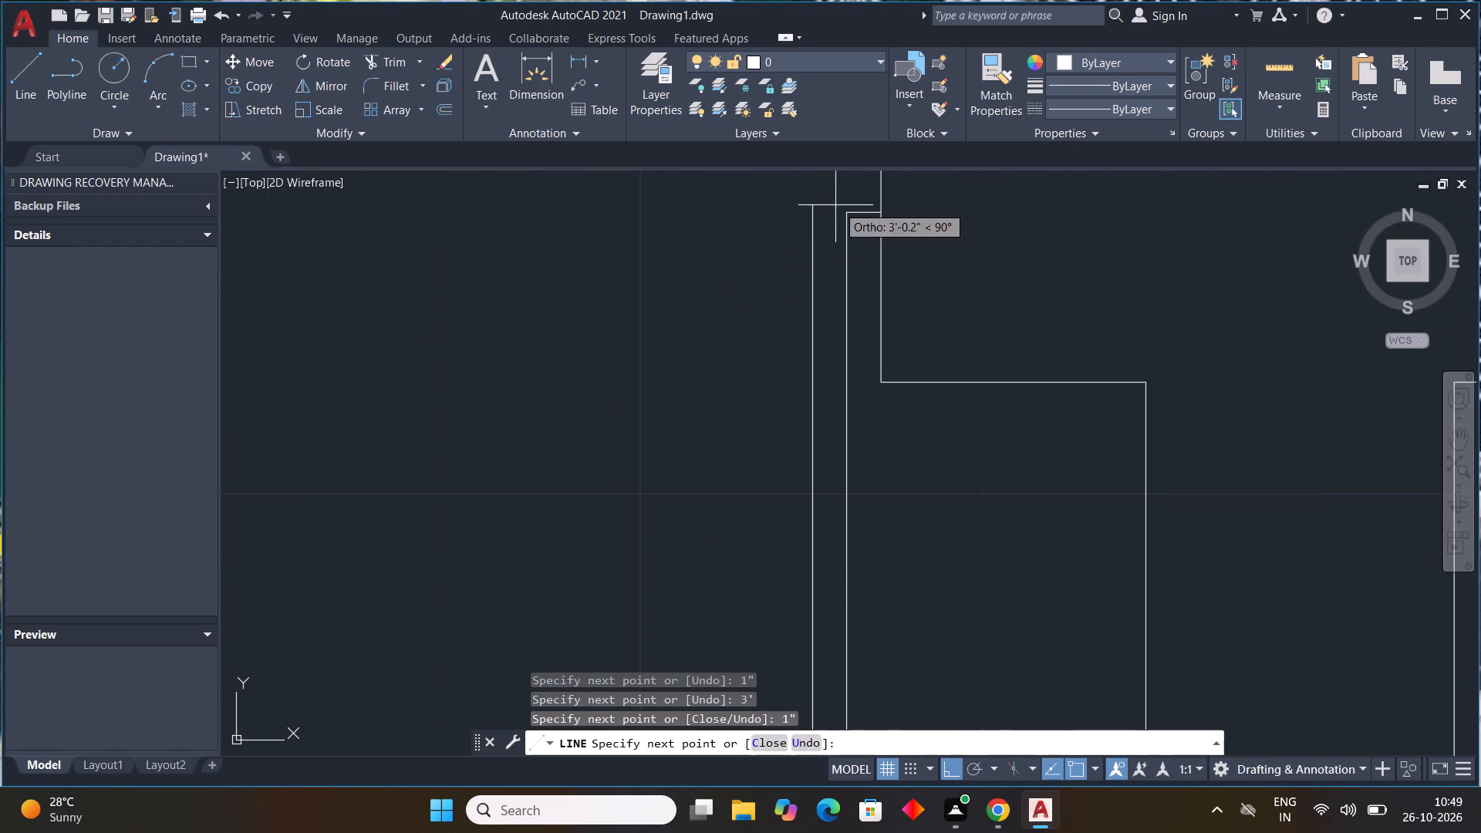
{"action": "left_click", "coordinate": [813, 214]}
{"action": "left_click", "coordinate": [850, 211]}
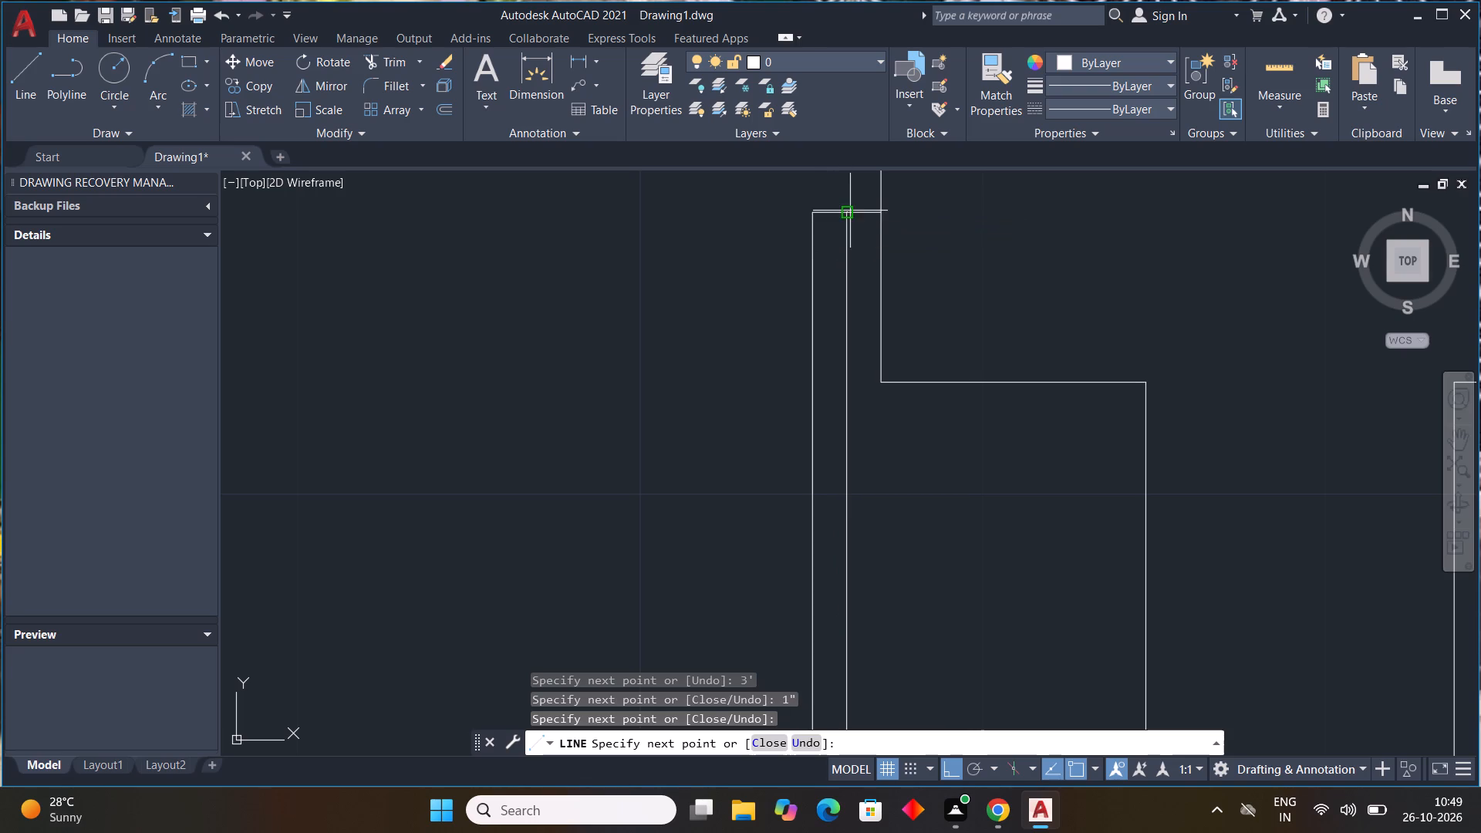
{"action": "key", "text": "Escape"}
Draw the door swing as a three-point arc through both south corners of the 3' leaf to the southeast corner of the partition across the opening.
{"action": "scroll", "coordinate": [926, 211], "scroll_direction": "down", "scroll_amount": 3}
{"action": "middle_click_drag", "start_coordinate": [922, 261], "coordinate": [909, 318]}
{"action": "scroll", "coordinate": [910, 302], "scroll_direction": "down", "scroll_amount": 1}
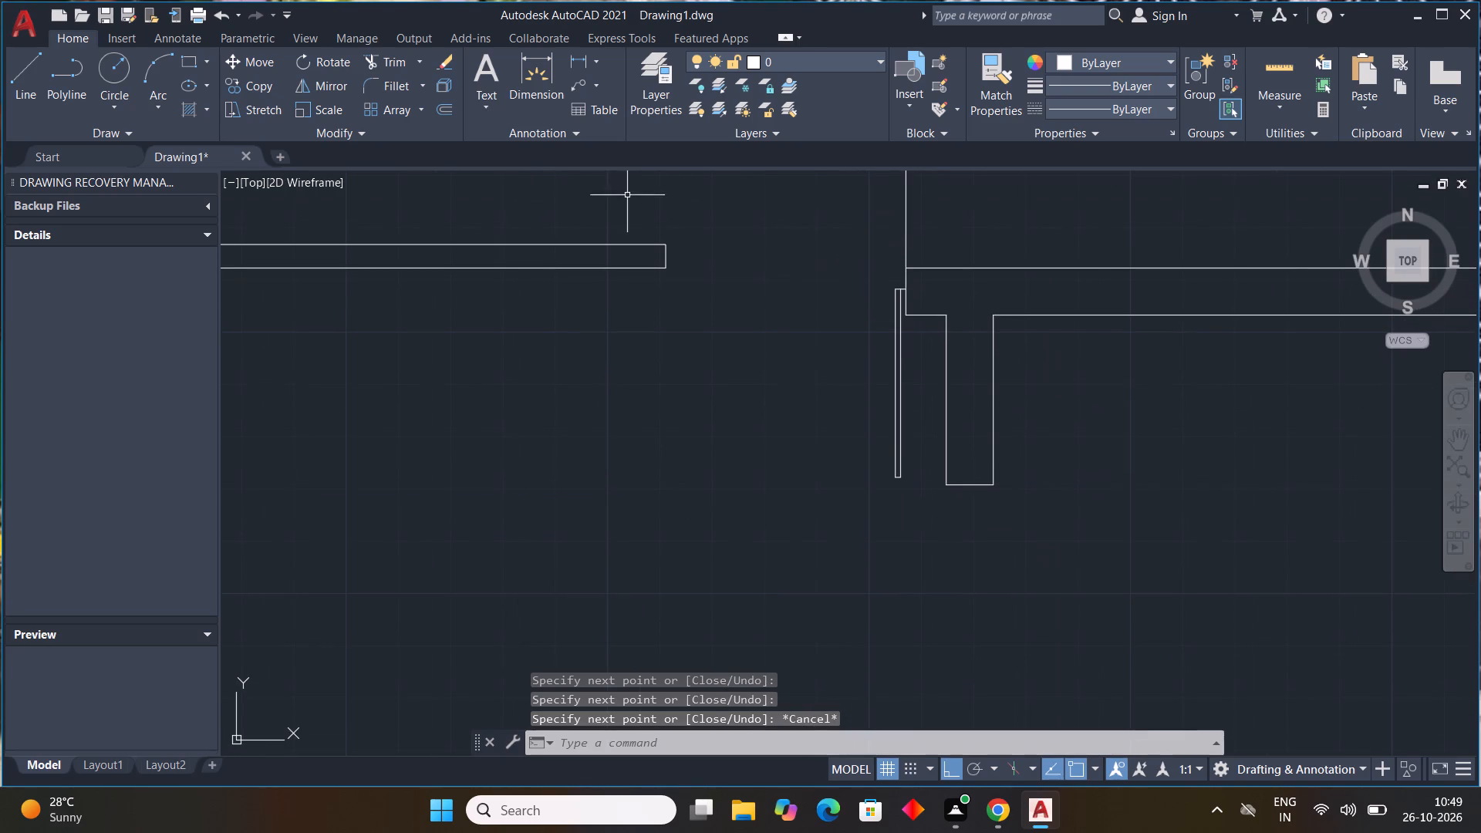
{"action": "left_click", "coordinate": [157, 99]}
{"action": "left_click", "coordinate": [185, 129]}
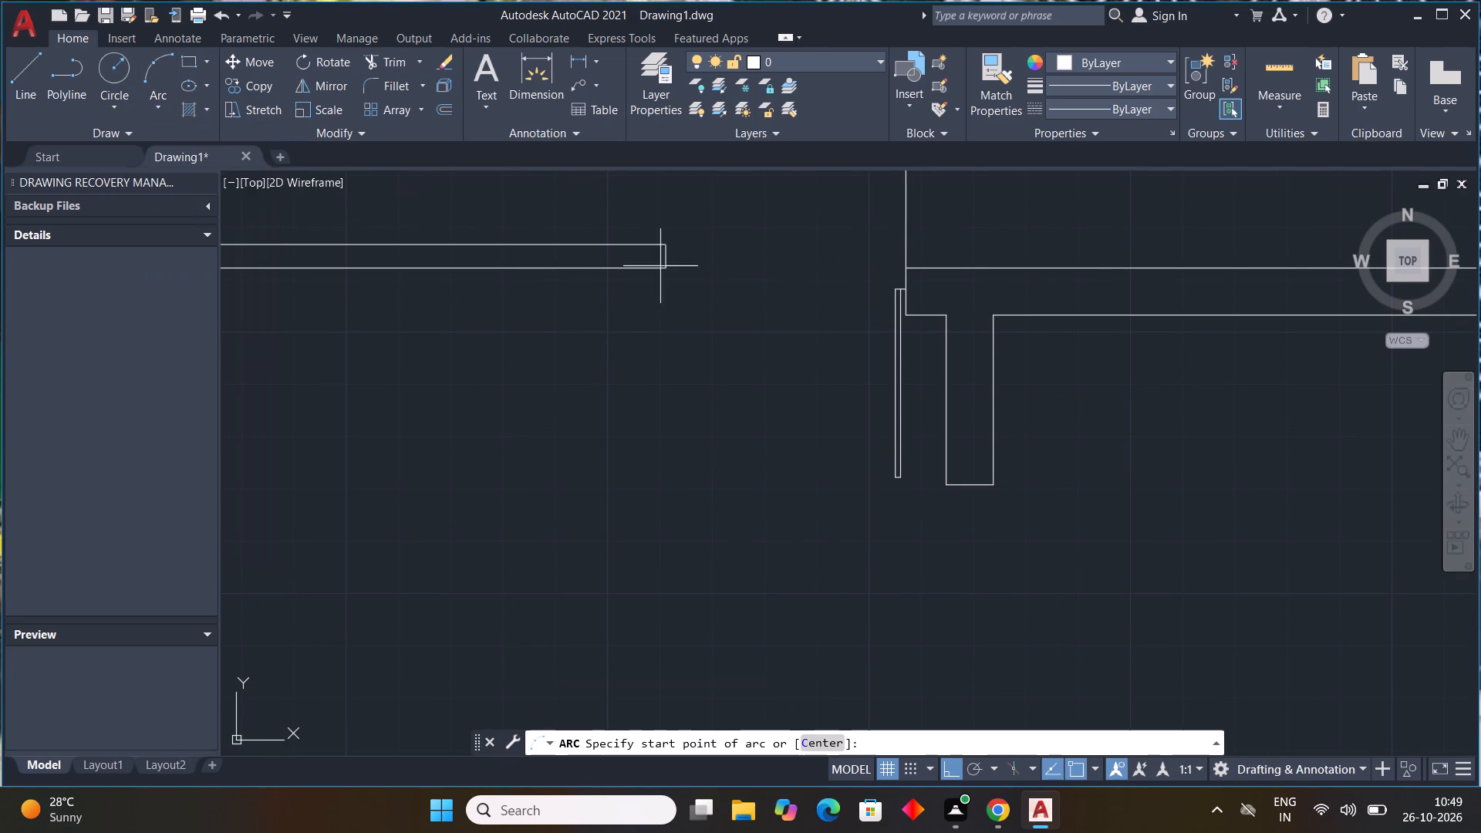
{"action": "scroll", "coordinate": [928, 477], "scroll_direction": "up", "scroll_amount": 2}
{"action": "left_click", "coordinate": [865, 478]}
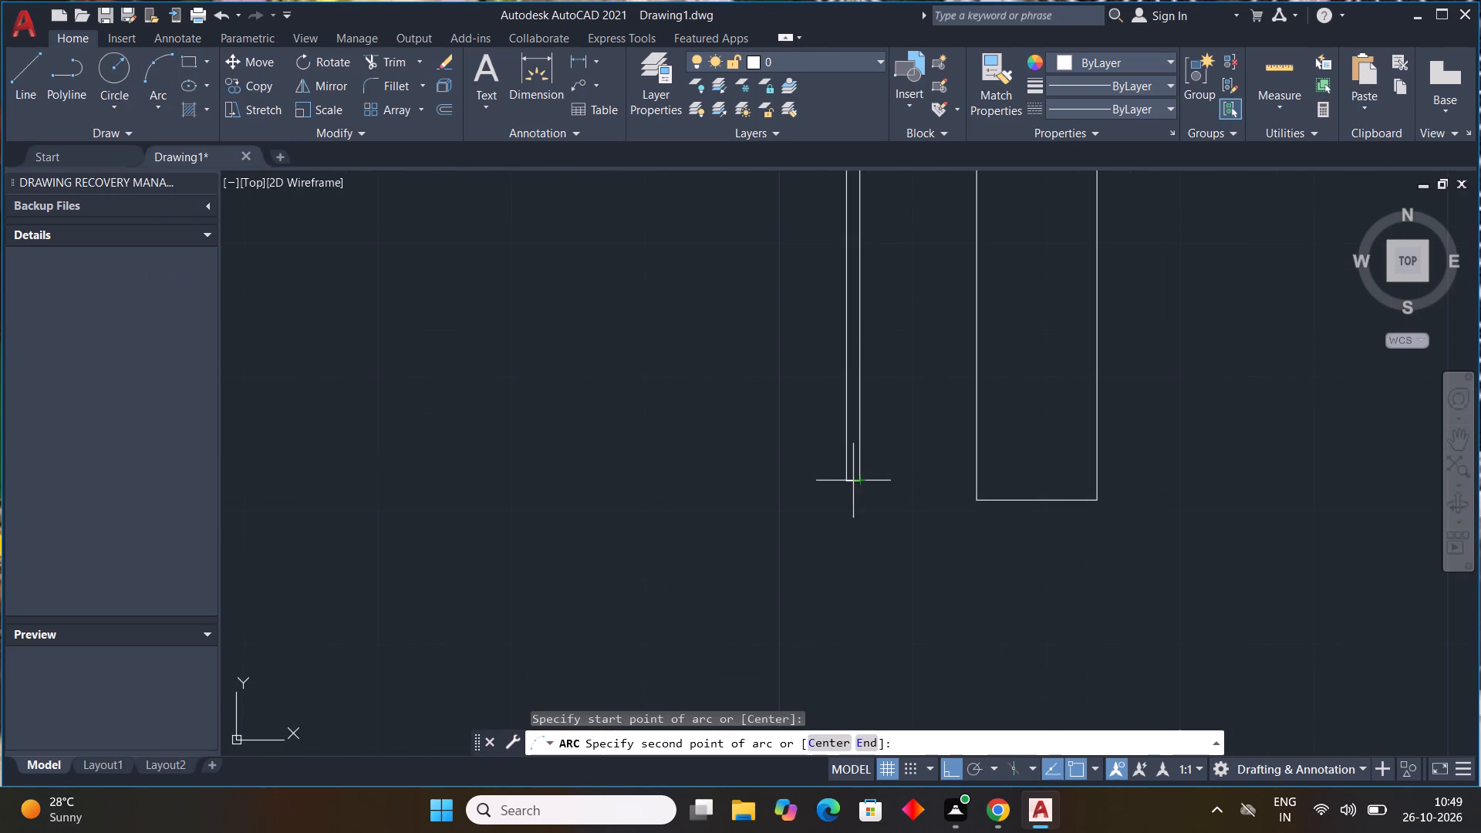
{"action": "left_click", "coordinate": [838, 477]}
{"action": "middle_click_drag", "start_coordinate": [680, 324], "coordinate": [724, 469]}
{"action": "scroll", "coordinate": [678, 337], "scroll_direction": "down", "scroll_amount": 3}
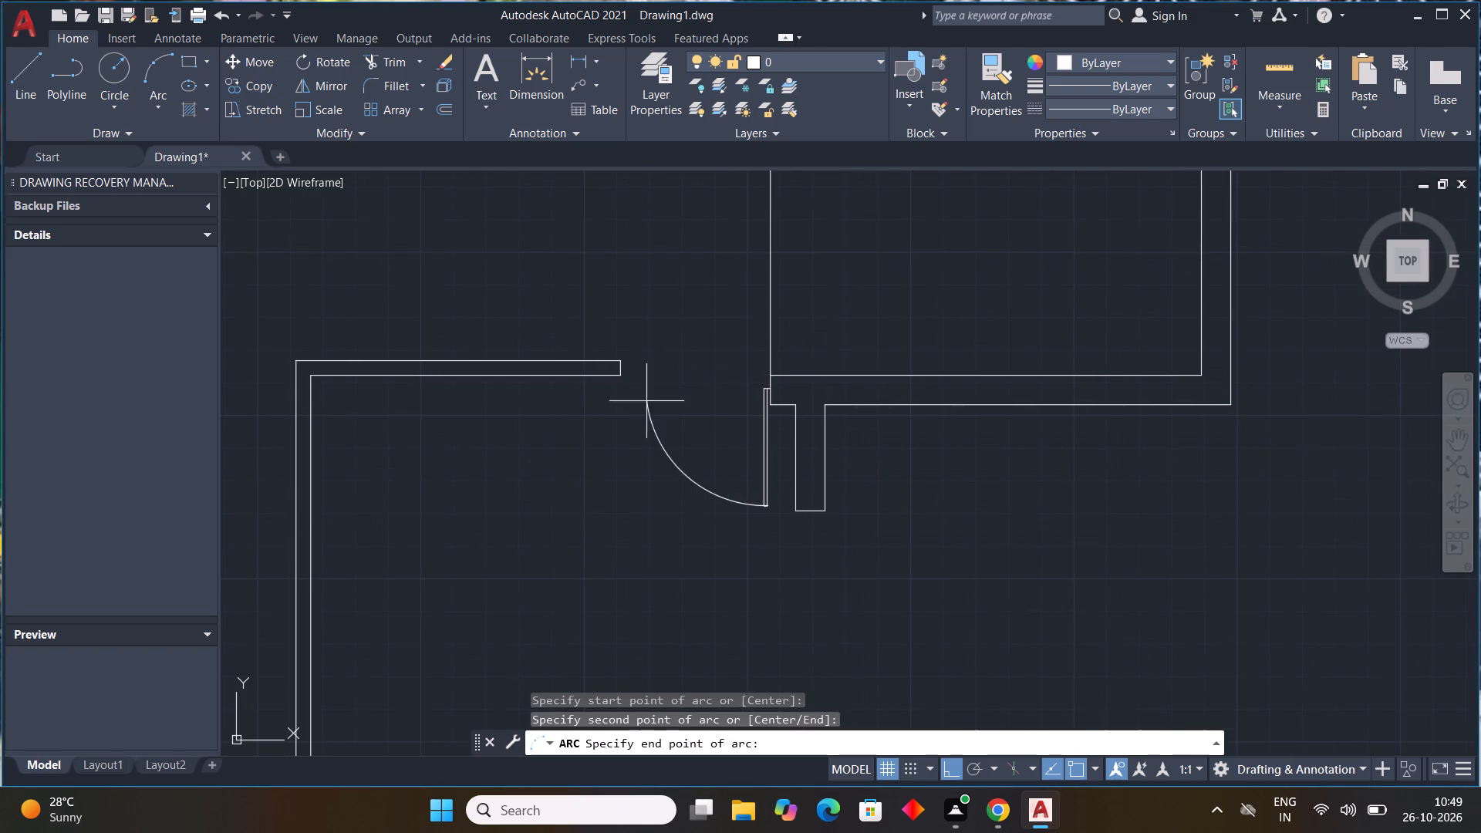
{"action": "left_click", "coordinate": [623, 373]}
{"action": "scroll", "coordinate": [724, 391], "scroll_direction": "down", "scroll_amount": 3}
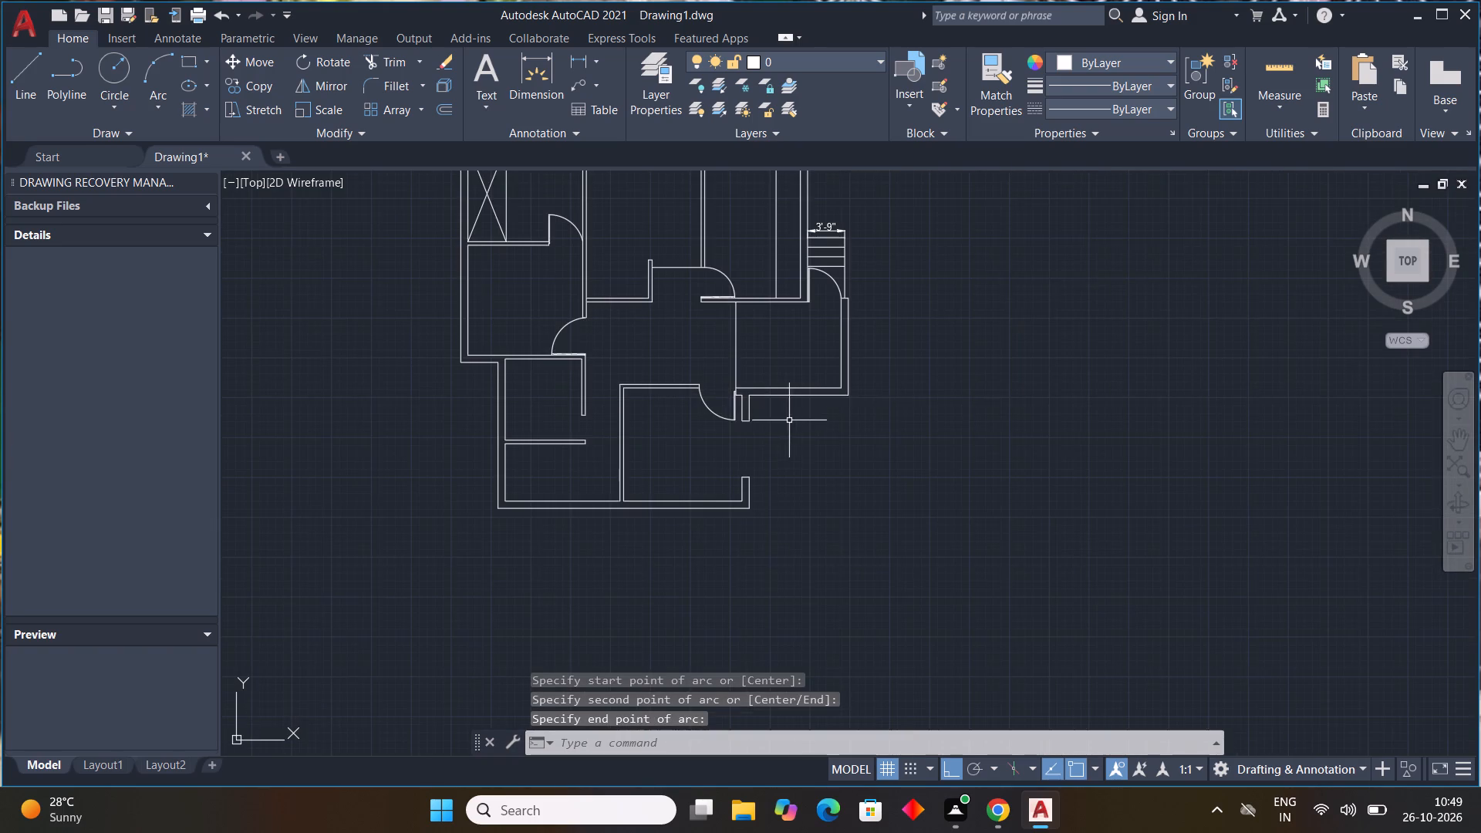
{"action": "middle_click_drag", "start_coordinate": [790, 424], "coordinate": [845, 421]}
{"action": "key", "text": "Escape"}
{"action": "key", "text": "Escape"}
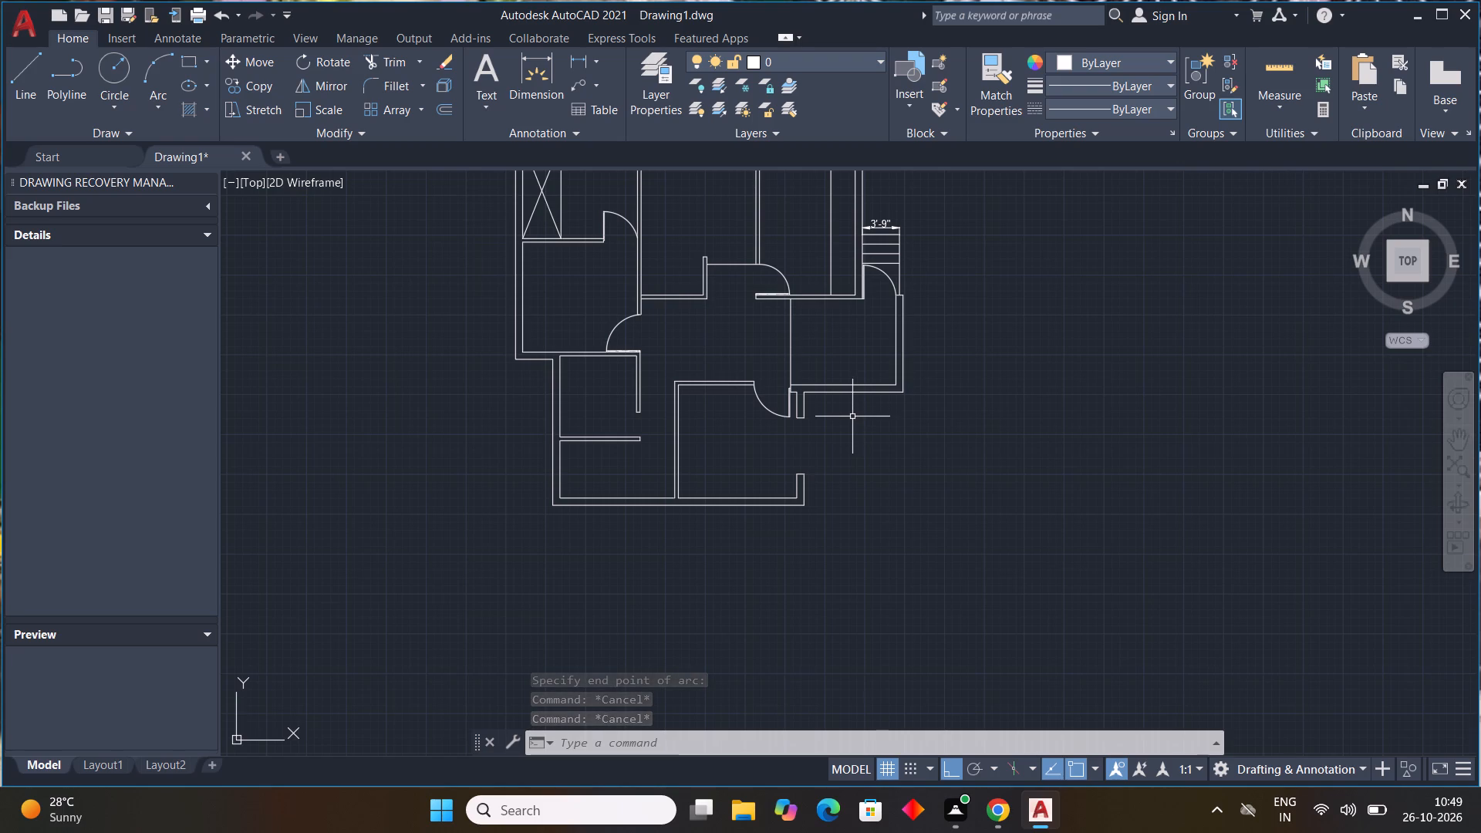
Draw a vertical line across the south room's east opening, joining the inner corners of the two wall ends.
{"action": "scroll", "coordinate": [869, 458], "scroll_direction": "up", "scroll_amount": 2}
{"action": "middle_click_drag", "start_coordinate": [872, 473], "coordinate": [889, 491]}
{"action": "scroll", "coordinate": [881, 505], "scroll_direction": "down", "scroll_amount": 1}
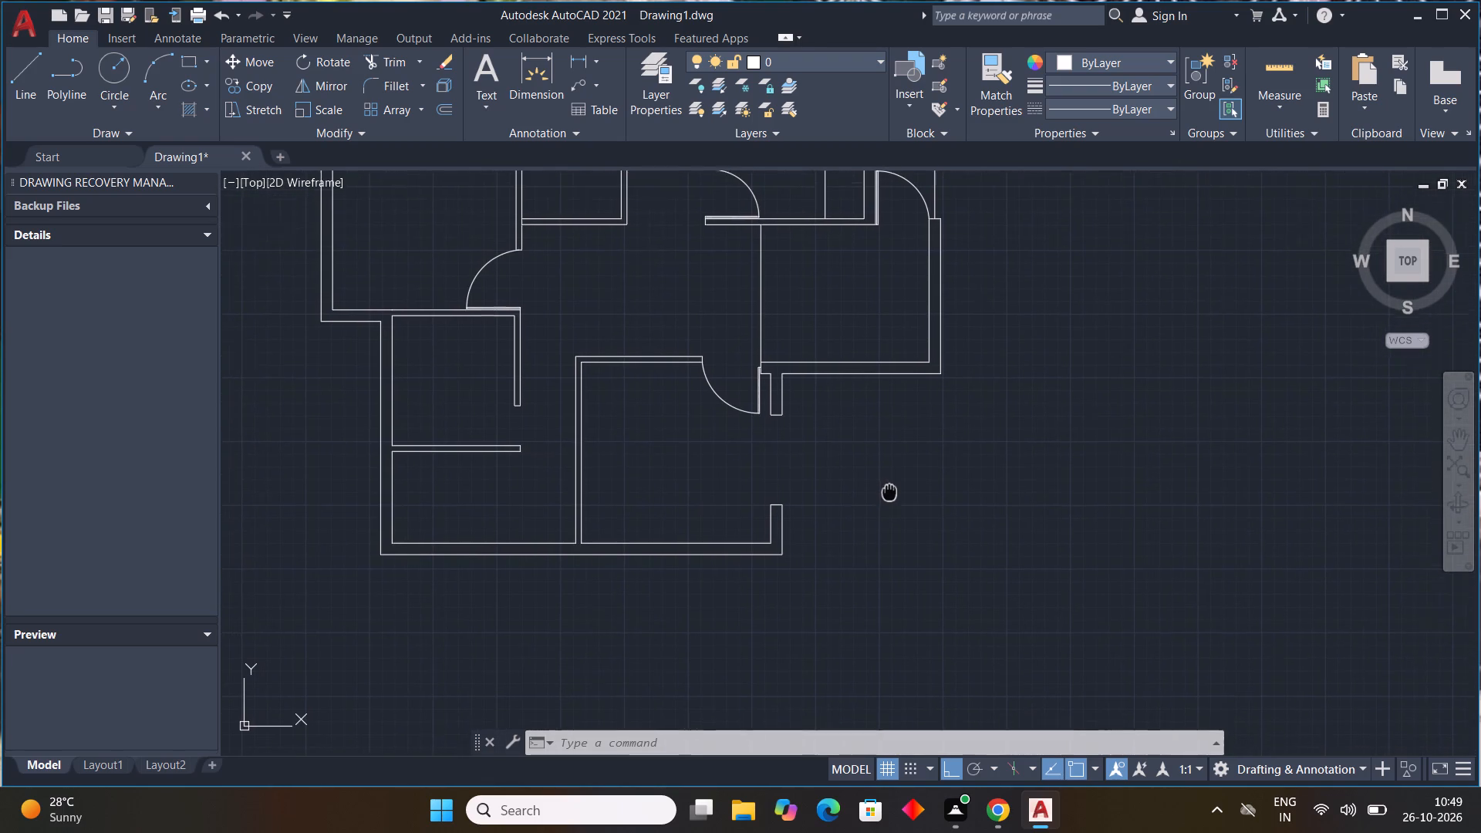
{"action": "middle_click_drag", "start_coordinate": [889, 491], "coordinate": [896, 477]}
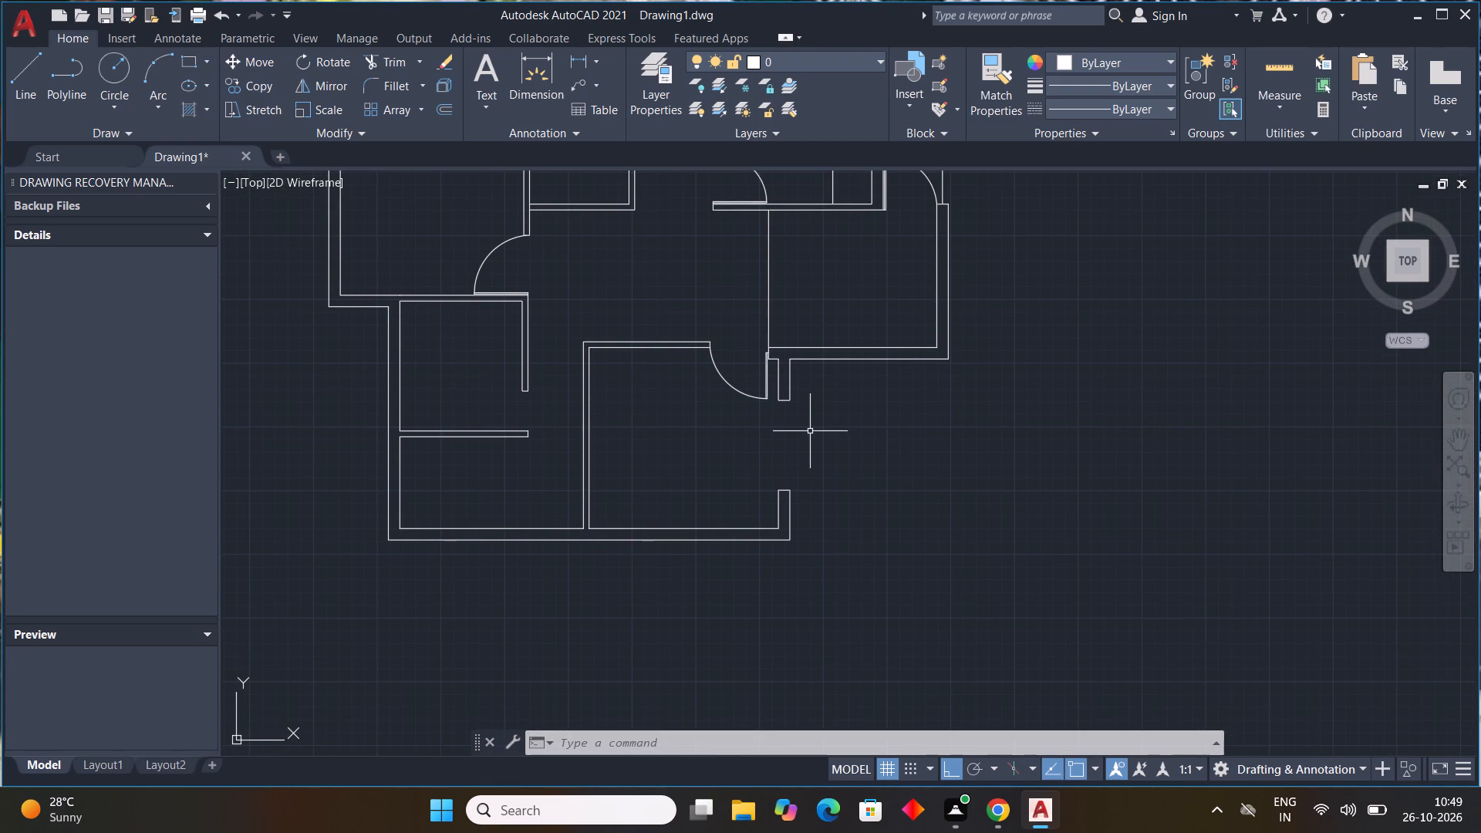
{"action": "type", "text": "l"}
{"action": "key", "text": "space"}
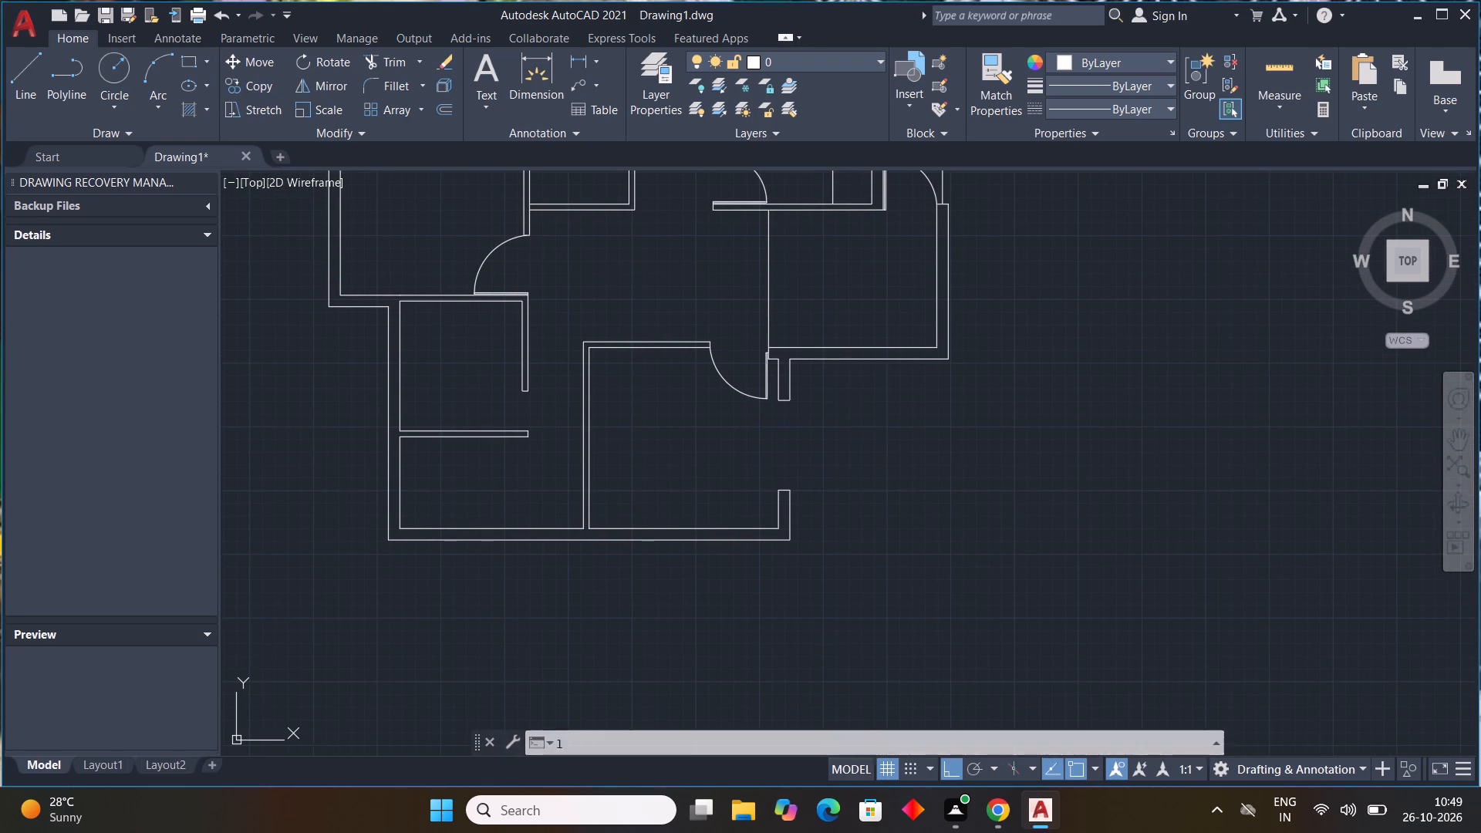
{"action": "scroll", "coordinate": [788, 403], "scroll_direction": "up", "scroll_amount": 3}
{"action": "left_click", "coordinate": [745, 391]}
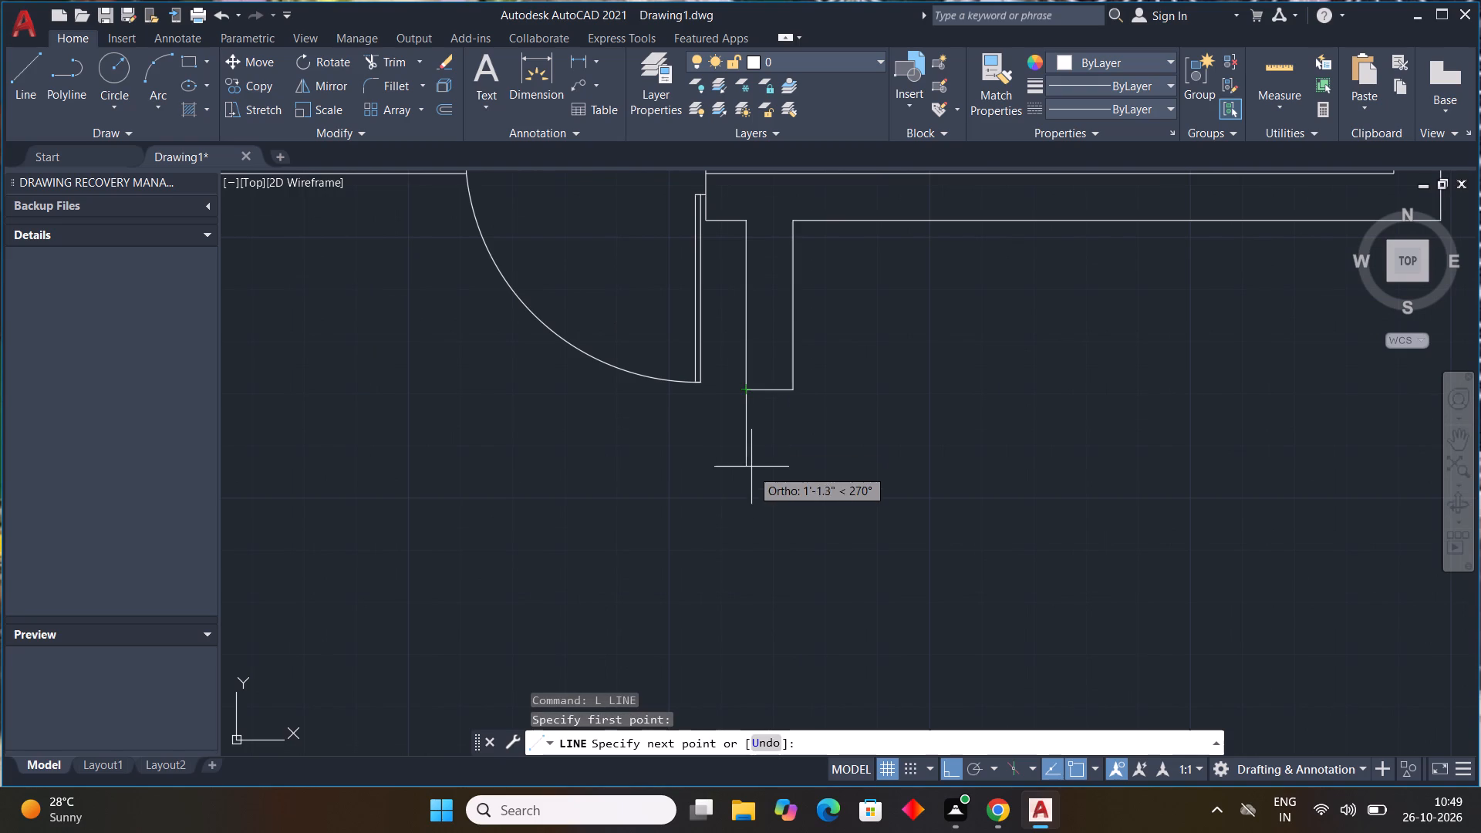
{"action": "scroll", "coordinate": [753, 487], "scroll_direction": "down", "scroll_amount": 1}
{"action": "middle_click_drag", "start_coordinate": [754, 487], "coordinate": [768, 423]}
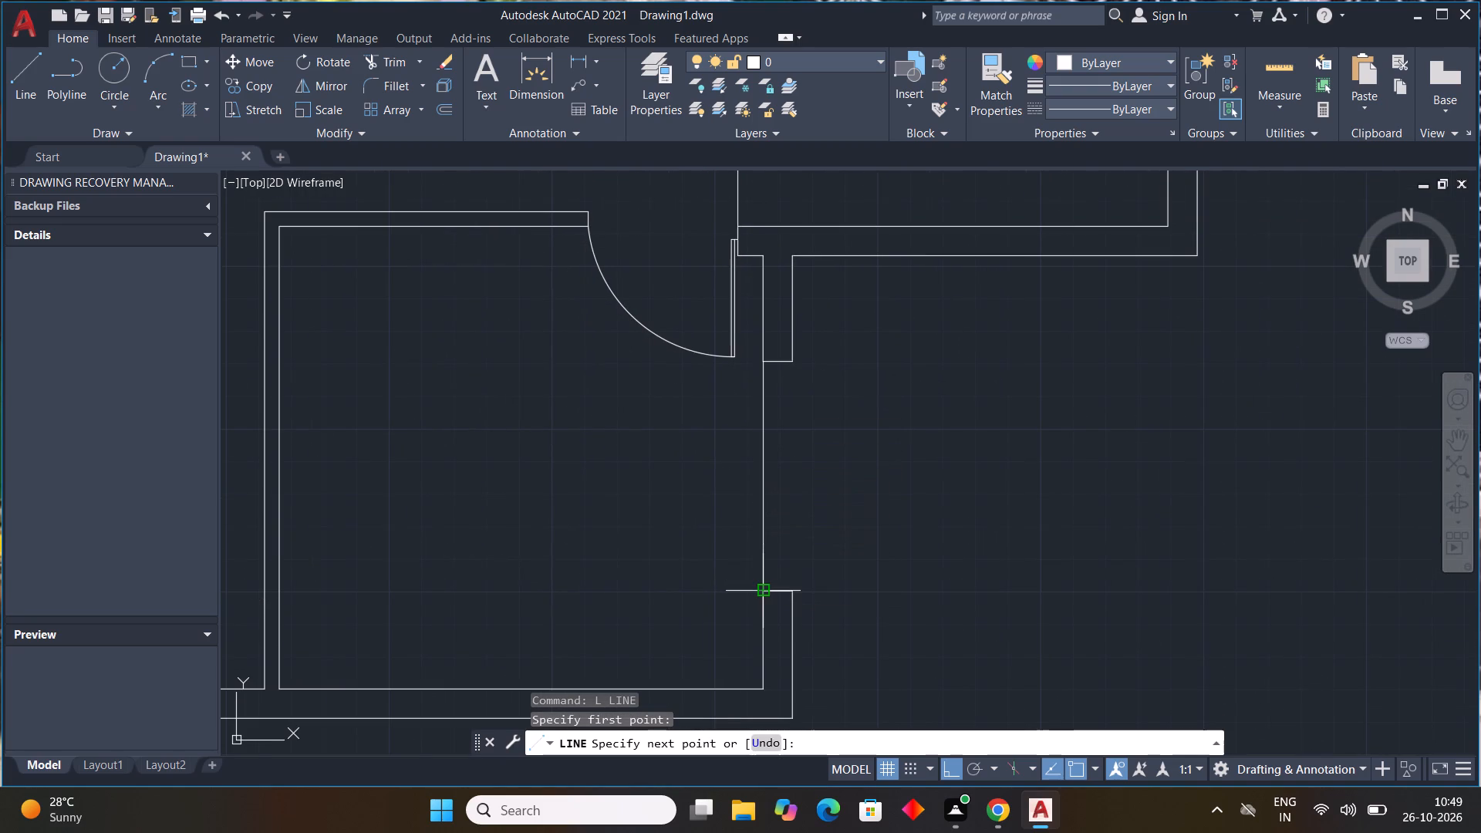
{"action": "left_click", "coordinate": [762, 586]}
{"action": "key", "text": "Escape"}
Draw a horizontal line east from the midpoint of the east opening's closing line, extending past the exterior wall.
{"action": "key", "text": "l"}
{"action": "key", "text": "space"}
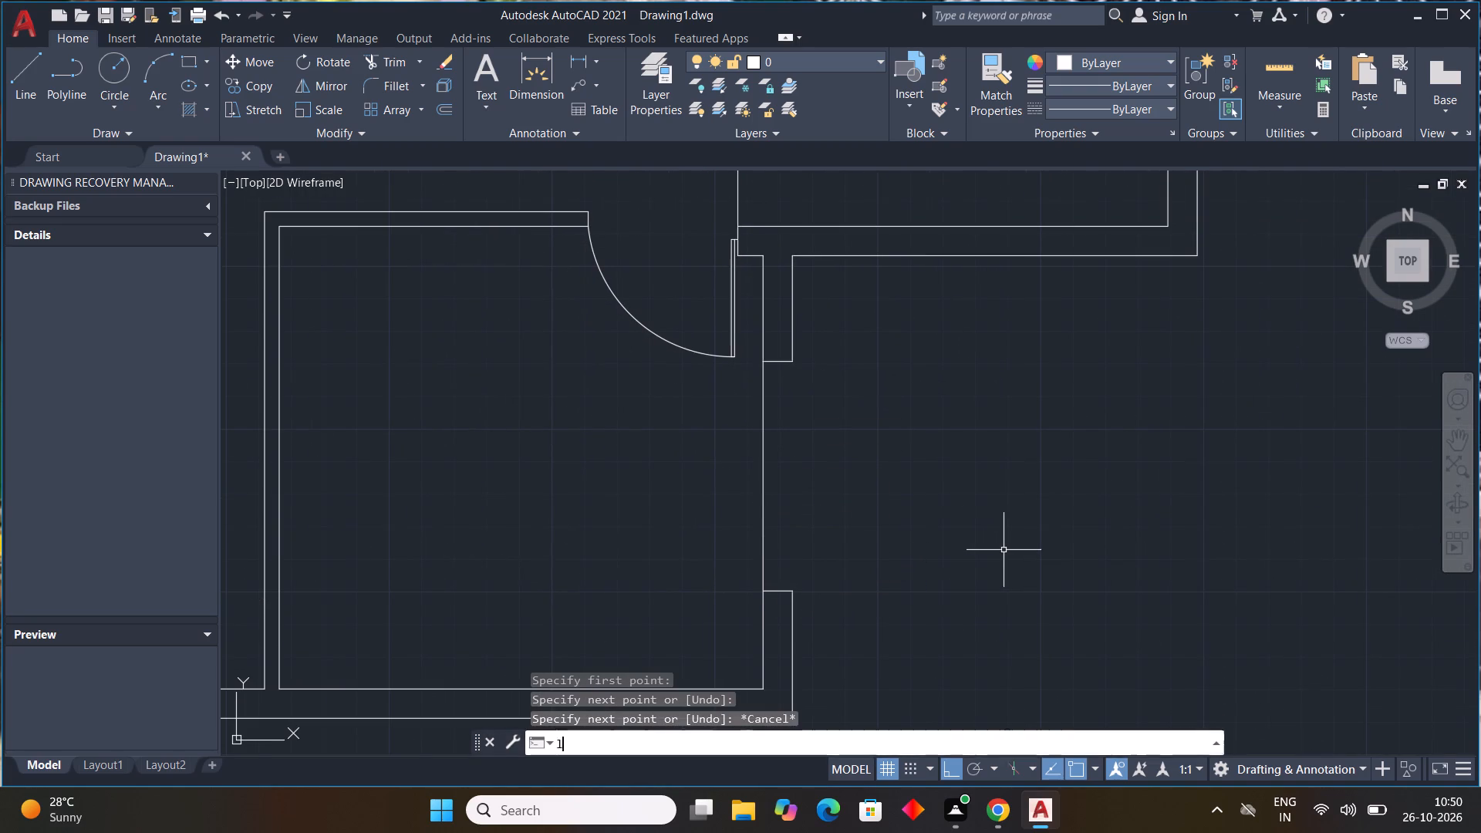
{"action": "left_click", "coordinate": [764, 476]}
{"action": "left_click", "coordinate": [1000, 477]}
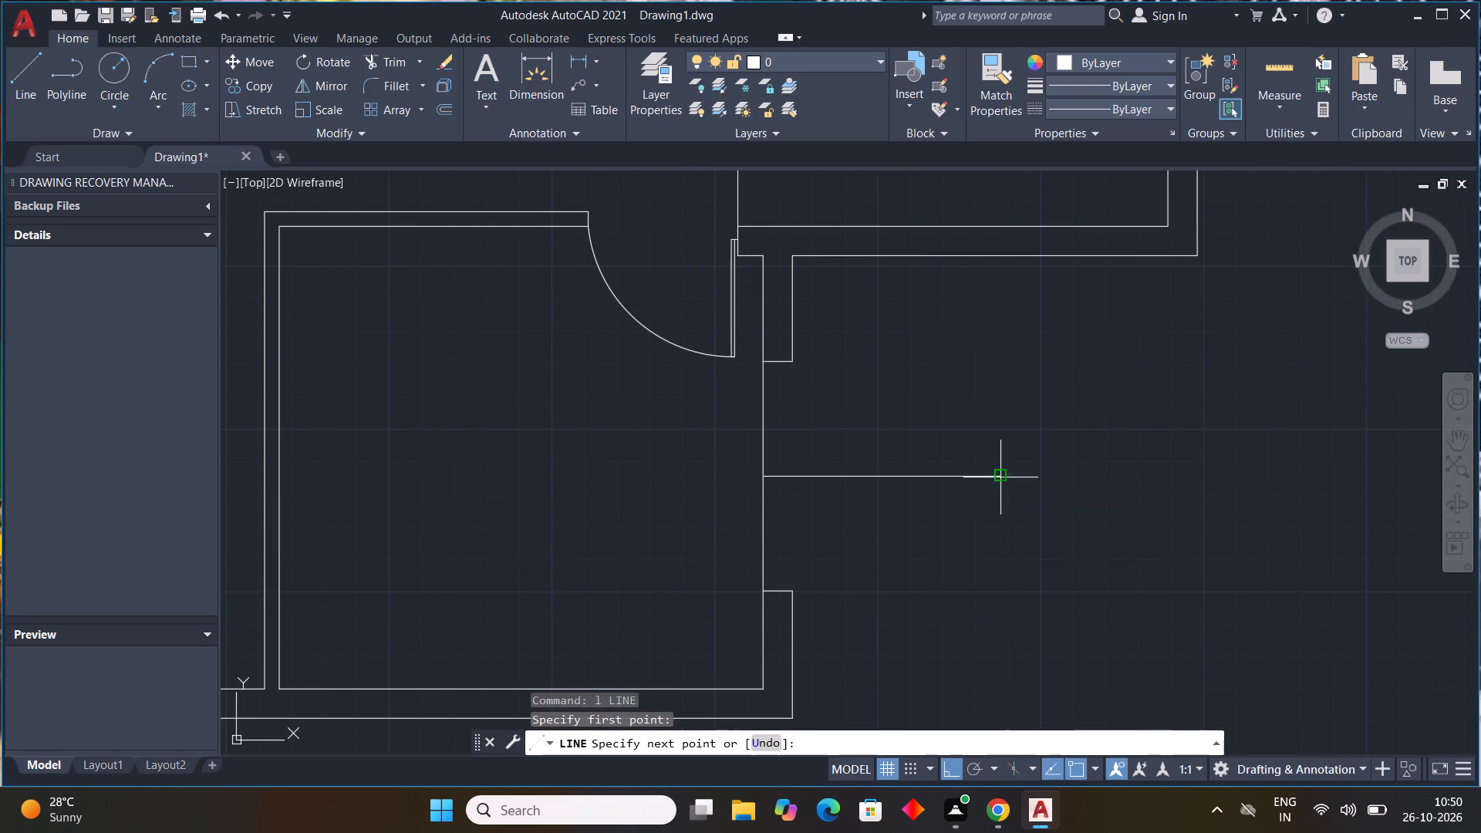
{"action": "key", "text": "Escape"}
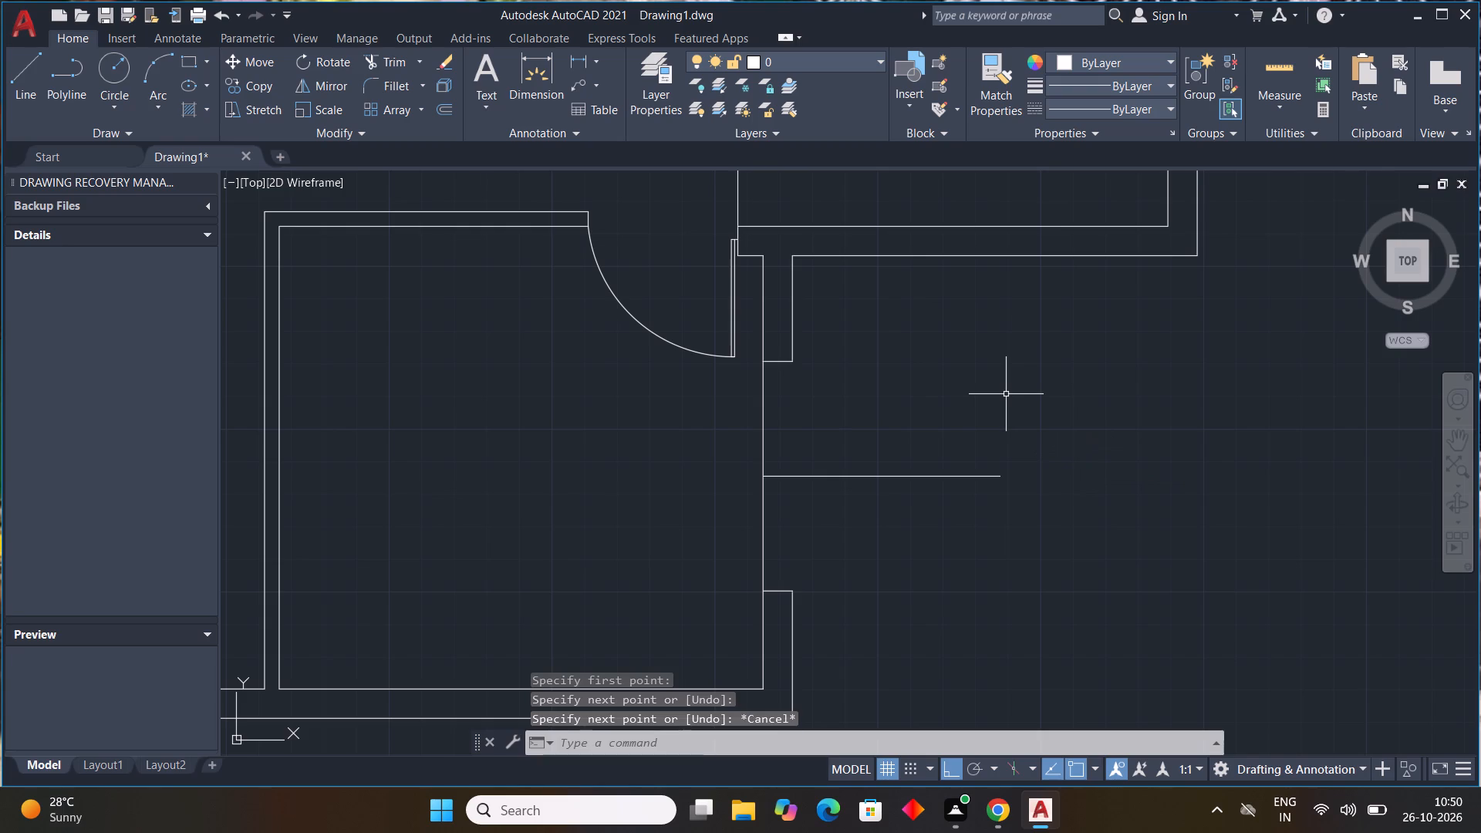
Start the north door leaf at the midpoint of the east opening's north wall end, drawing 1" south and 2' east.
{"action": "key", "text": "l"}
{"action": "key", "text": "space"}
{"action": "scroll", "coordinate": [832, 376], "scroll_direction": "up", "scroll_amount": 4}
{"action": "middle_click_drag", "start_coordinate": [744, 355], "coordinate": [853, 440]}
{"action": "scroll", "coordinate": [757, 369], "scroll_direction": "down", "scroll_amount": 1}
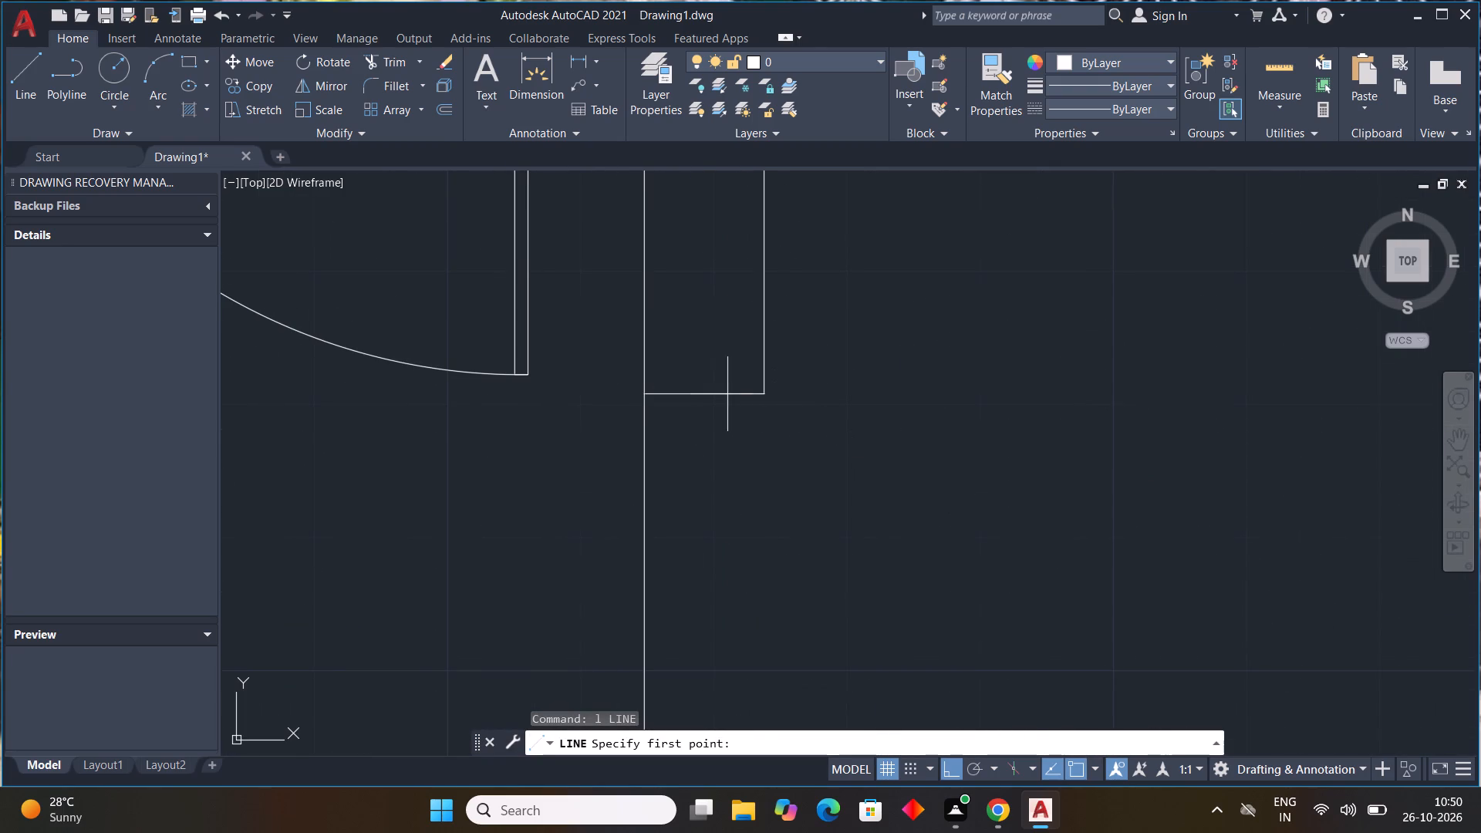
{"action": "left_click_drag", "start_coordinate": [700, 396], "coordinate": [701, 418]}
{"action": "type", "text": "1\""}
{"action": "key", "text": "Return"}
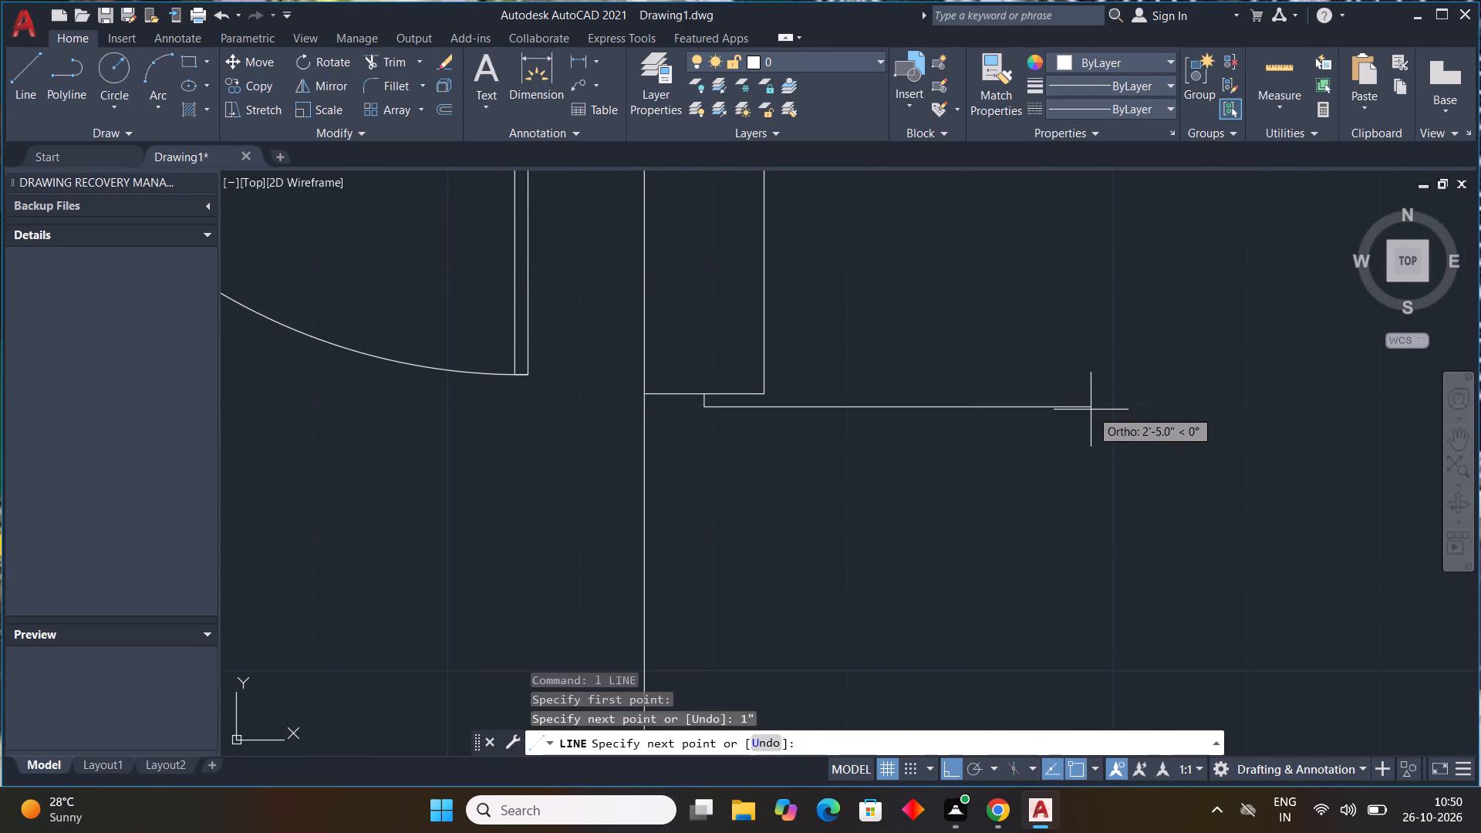
{"action": "type", "text": "2'"}
{"action": "key", "text": "Return"}
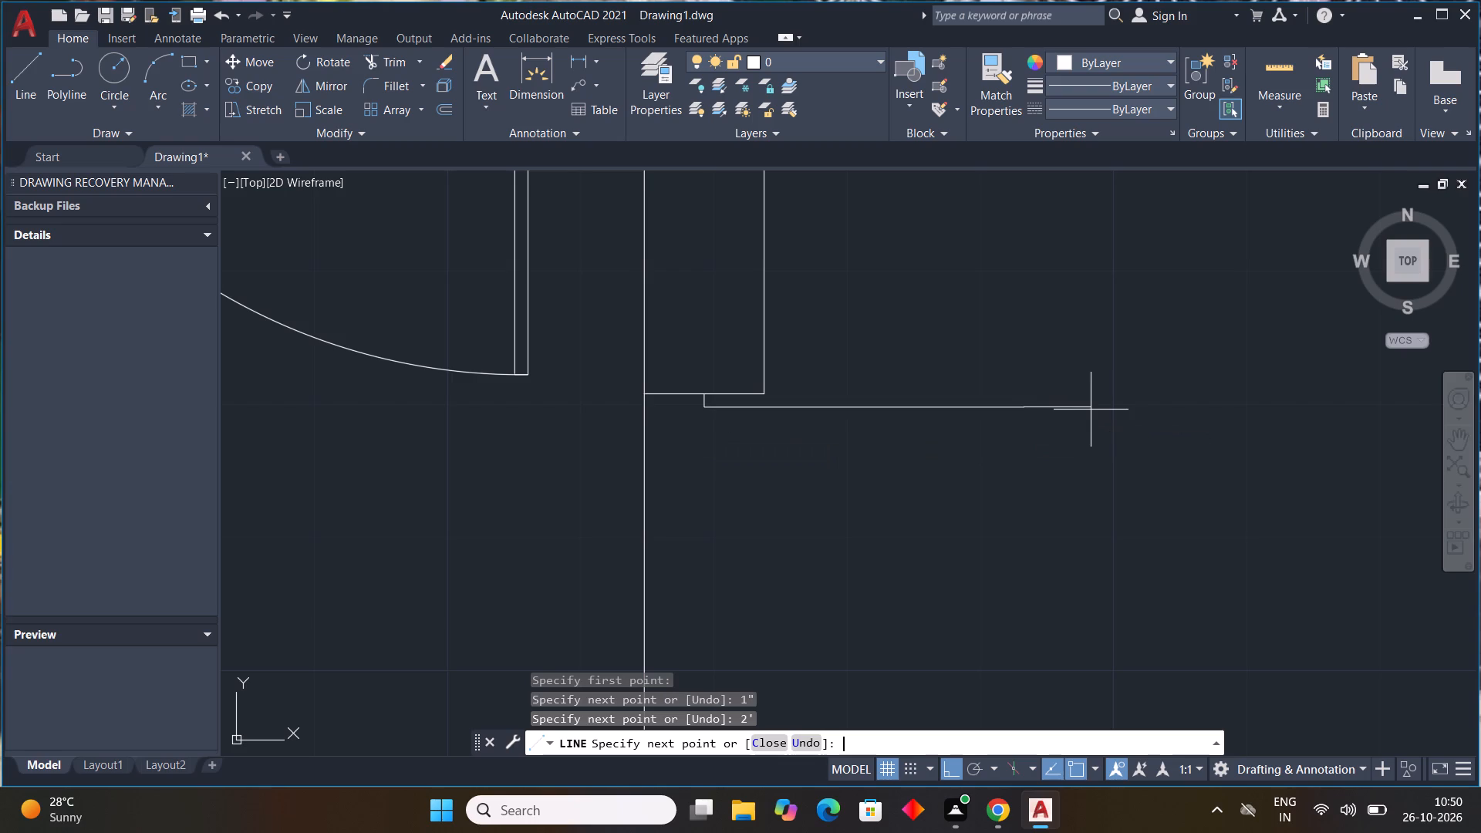
Finish the north leaf outline by drawing 1" south, returning west to the starting side and closing back north.
{"action": "scroll", "coordinate": [1050, 292], "scroll_direction": "down", "scroll_amount": 3}
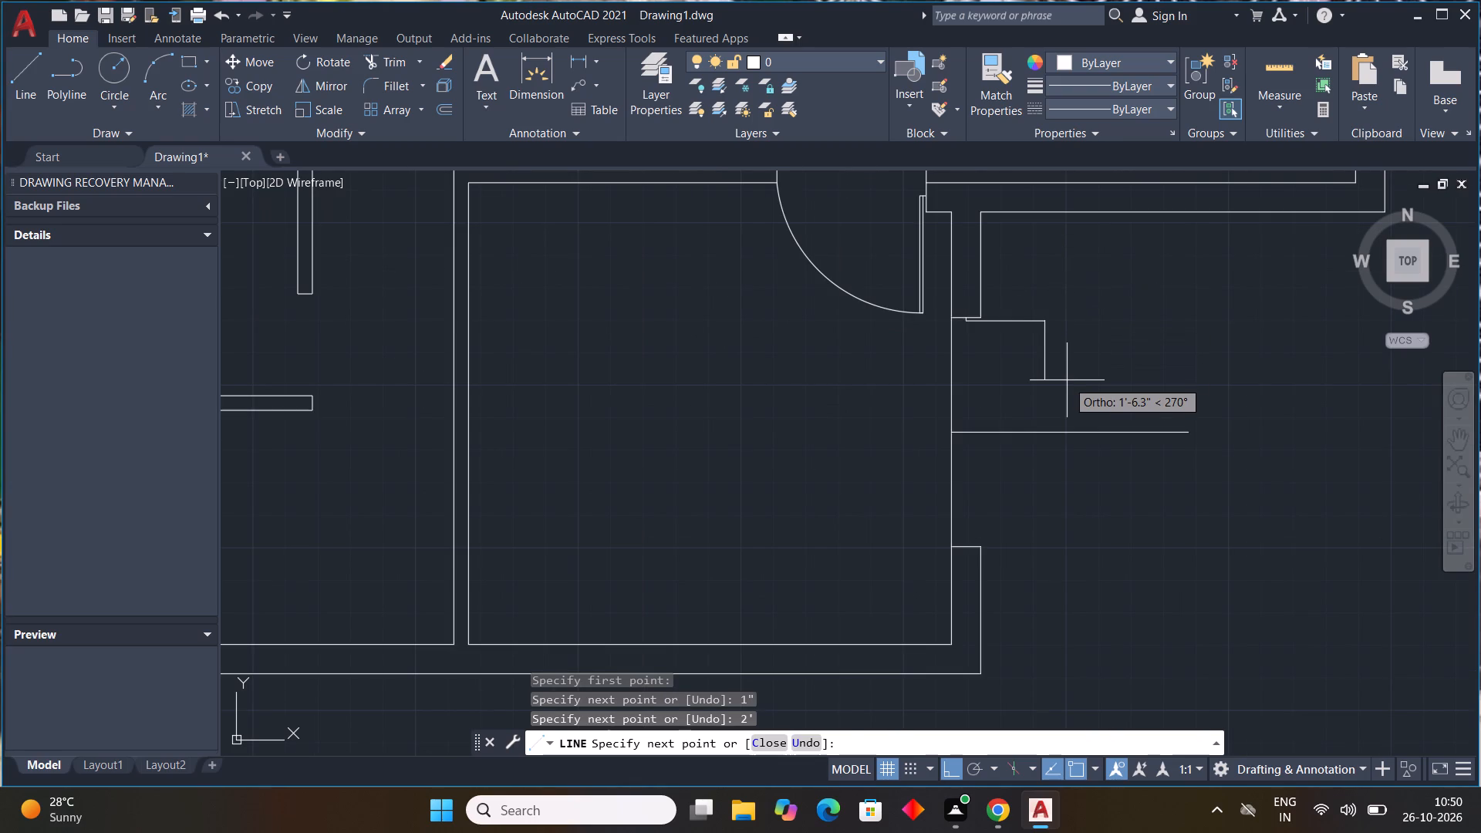
{"action": "type", "text": "1\""}
{"action": "key", "text": "Return"}
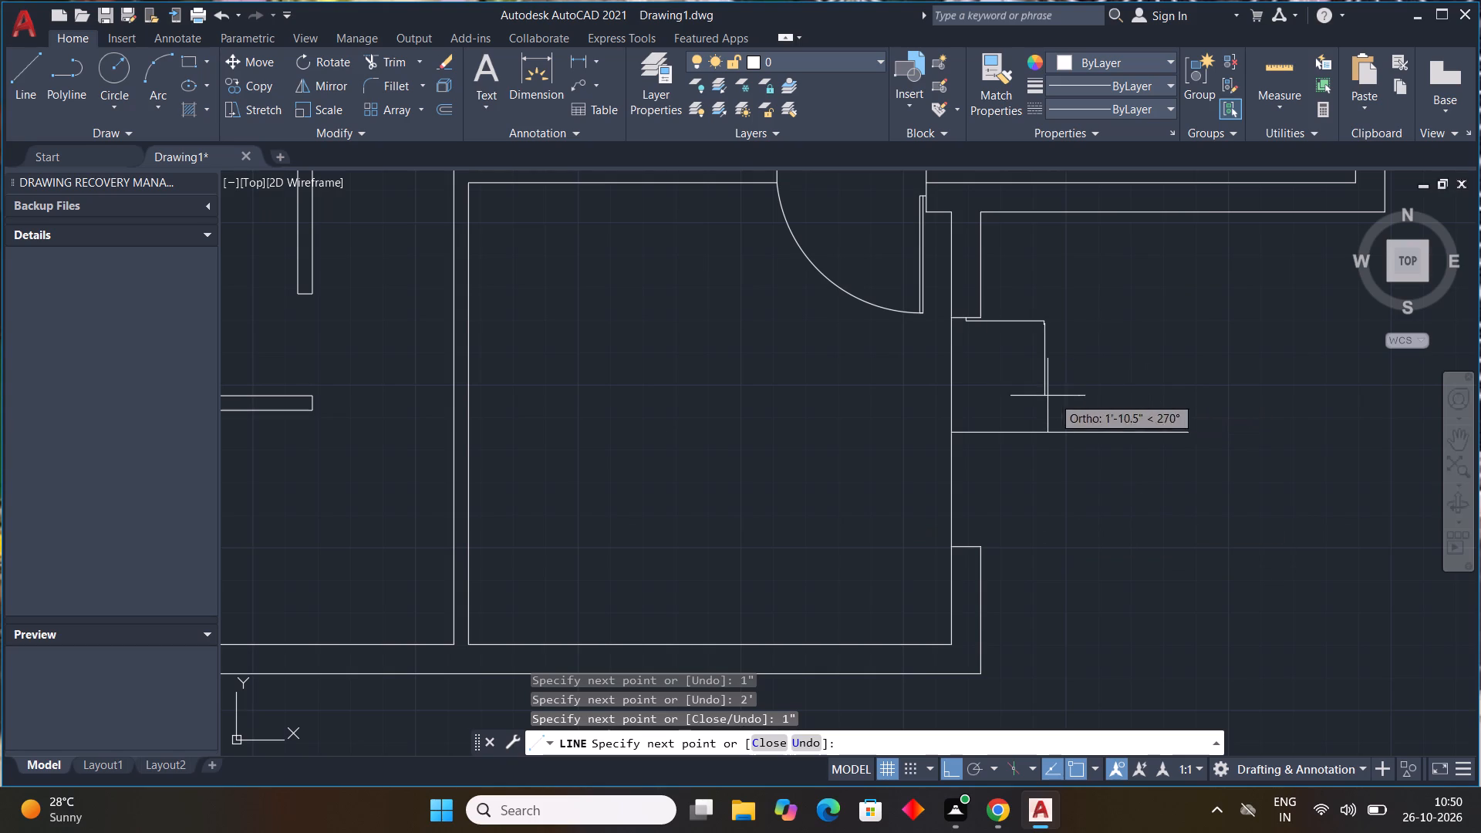
{"action": "scroll", "coordinate": [983, 349], "scroll_direction": "up", "scroll_amount": 1}
{"action": "middle_click_drag", "start_coordinate": [975, 355], "coordinate": [946, 405]}
{"action": "scroll", "coordinate": [946, 405], "scroll_direction": "up", "scroll_amount": 1}
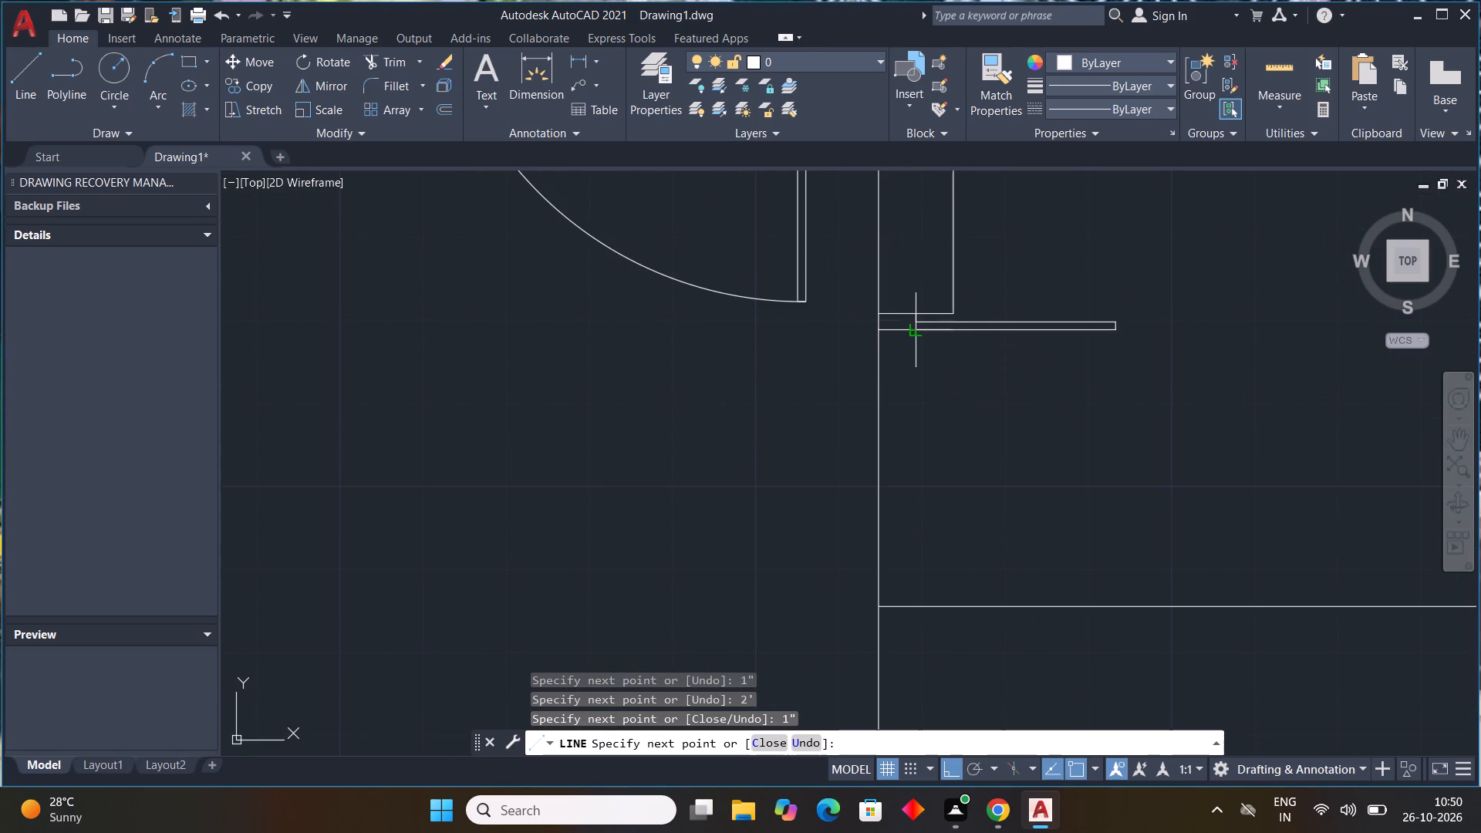
{"action": "left_click", "coordinate": [916, 333]}
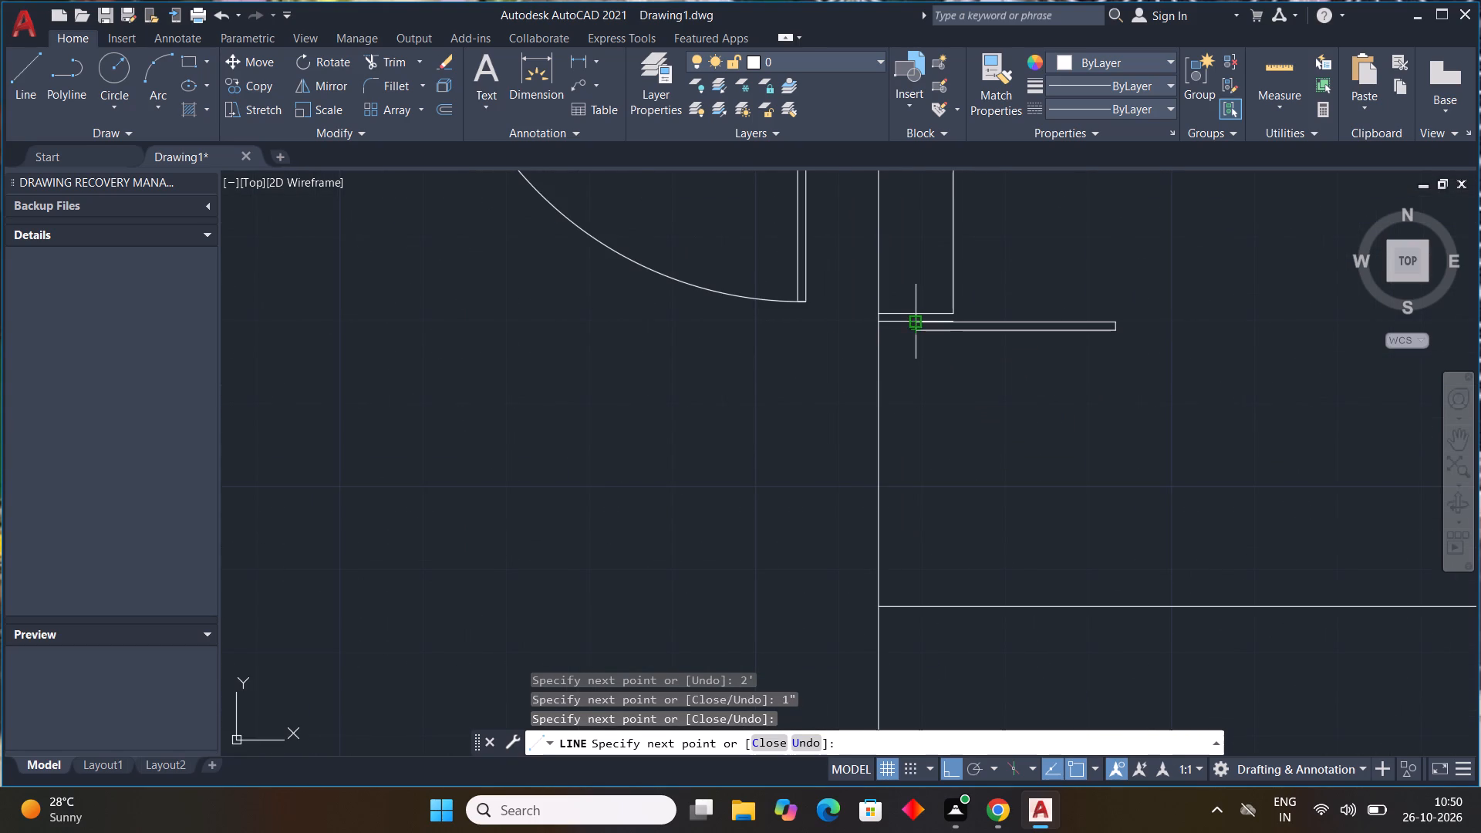
{"action": "left_click", "coordinate": [918, 322]}
{"action": "key", "text": "Escape"}
{"action": "key", "text": "Escape"}
Start the south door leaf at the midpoint of the east opening's south wall end, drawing 1" north and 2' east.
{"action": "scroll", "coordinate": [1082, 364], "scroll_direction": "down", "scroll_amount": 4}
{"action": "middle_click_drag", "start_coordinate": [1116, 420], "coordinate": [1033, 364]}
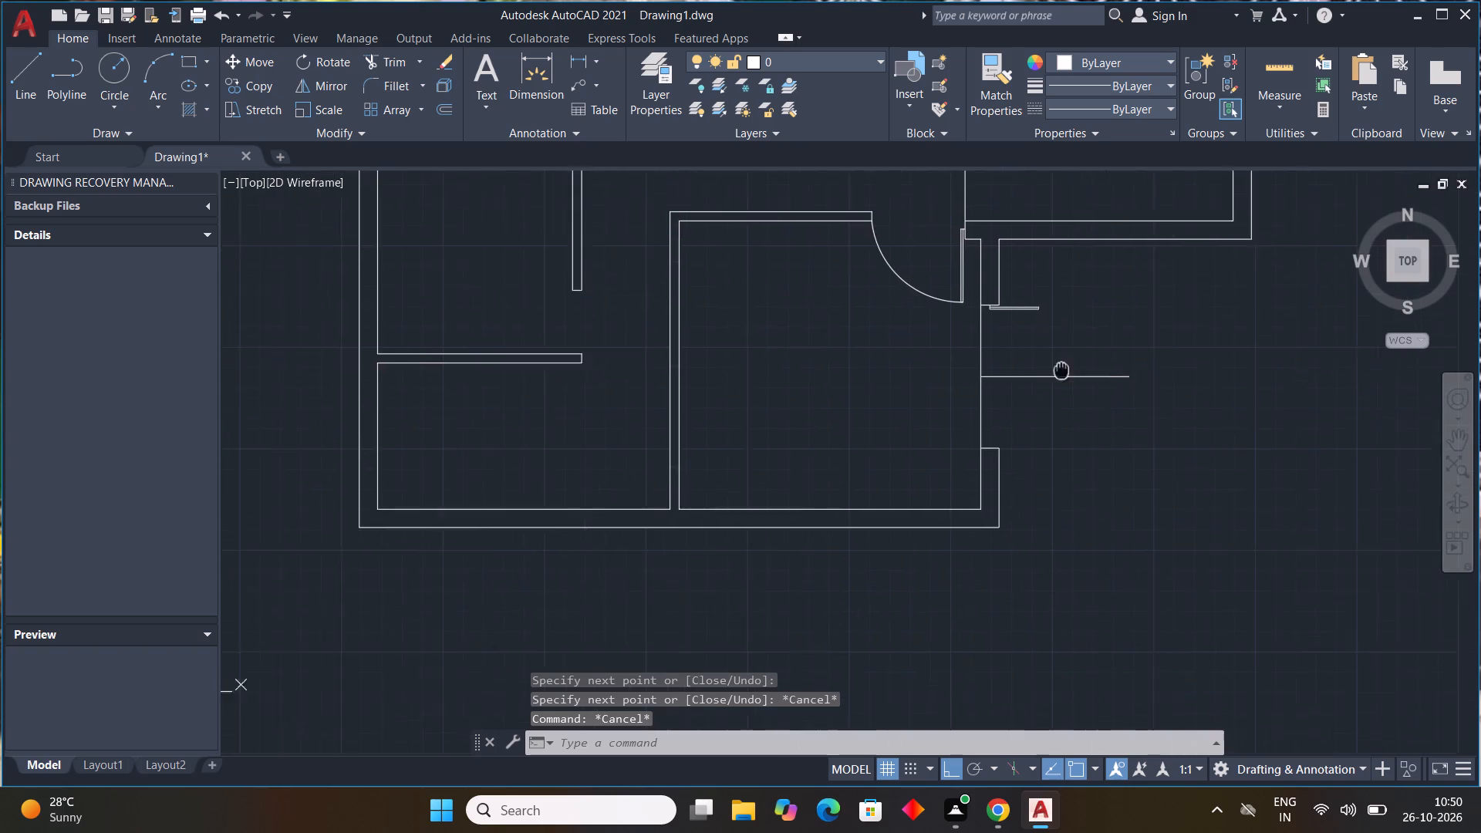
{"action": "middle_click_drag", "start_coordinate": [1033, 364], "coordinate": [1039, 365]}
{"action": "scroll", "coordinate": [977, 489], "scroll_direction": "up", "scroll_amount": 3}
{"action": "key", "text": "l"}
{"action": "key", "text": "space"}
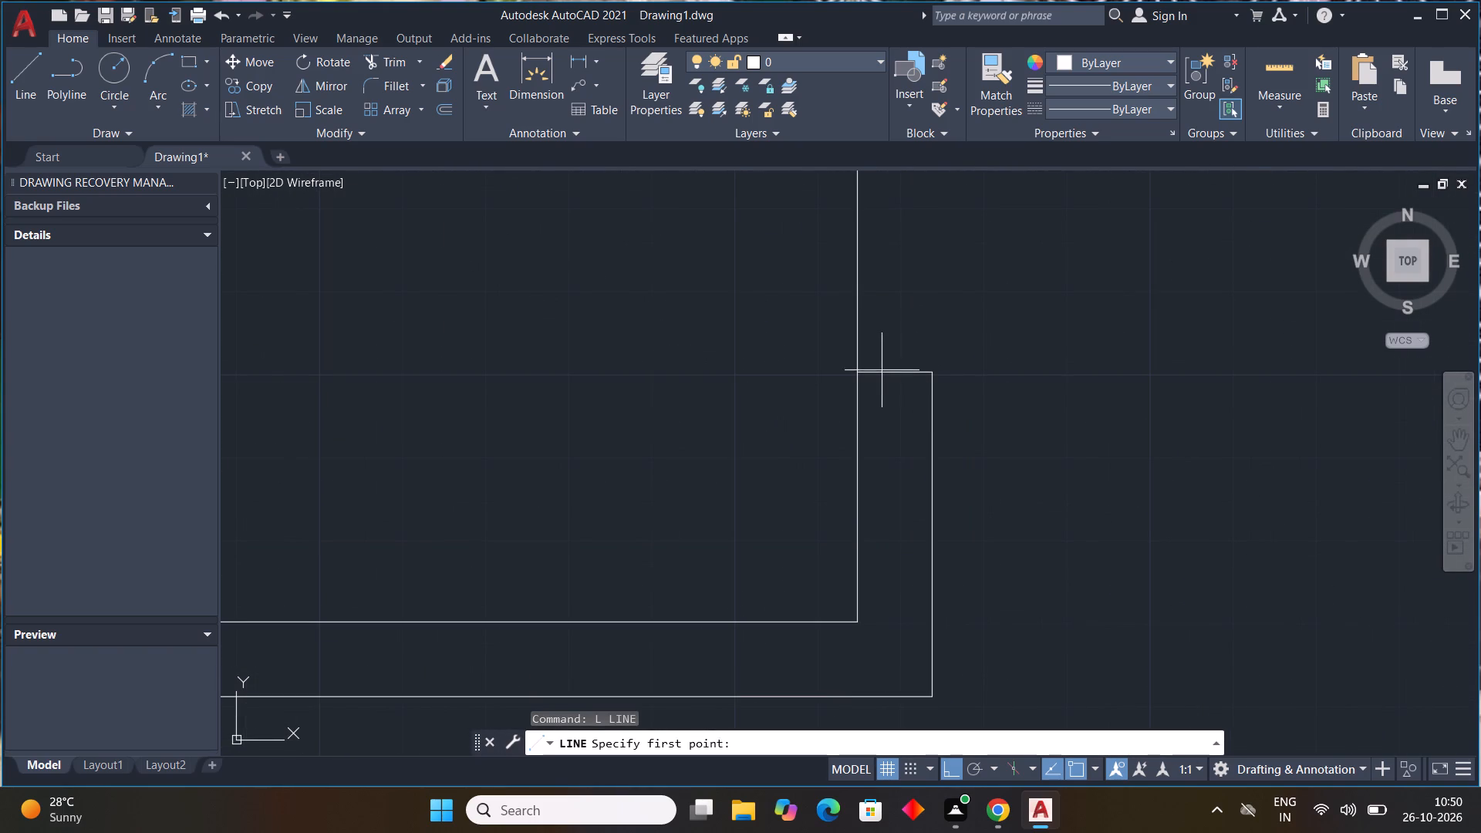
{"action": "left_click_drag", "start_coordinate": [890, 376], "coordinate": [893, 363]}
{"action": "type", "text": "1\""}
{"action": "key", "text": "Return"}
{"action": "scroll", "coordinate": [1041, 371], "scroll_direction": "down", "scroll_amount": 3}
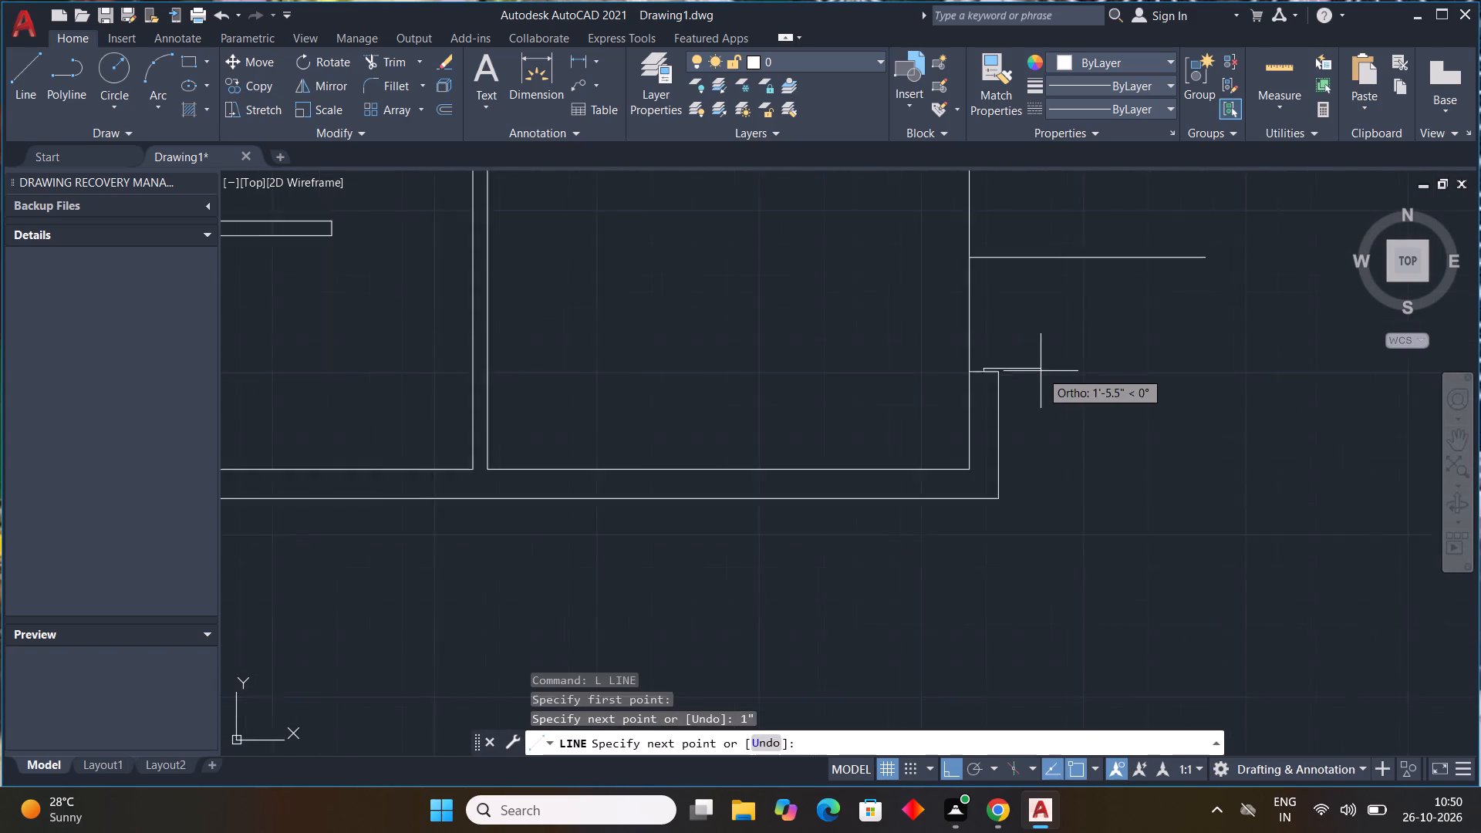
{"action": "type", "text": "2'"}
{"action": "key", "text": "Return"}
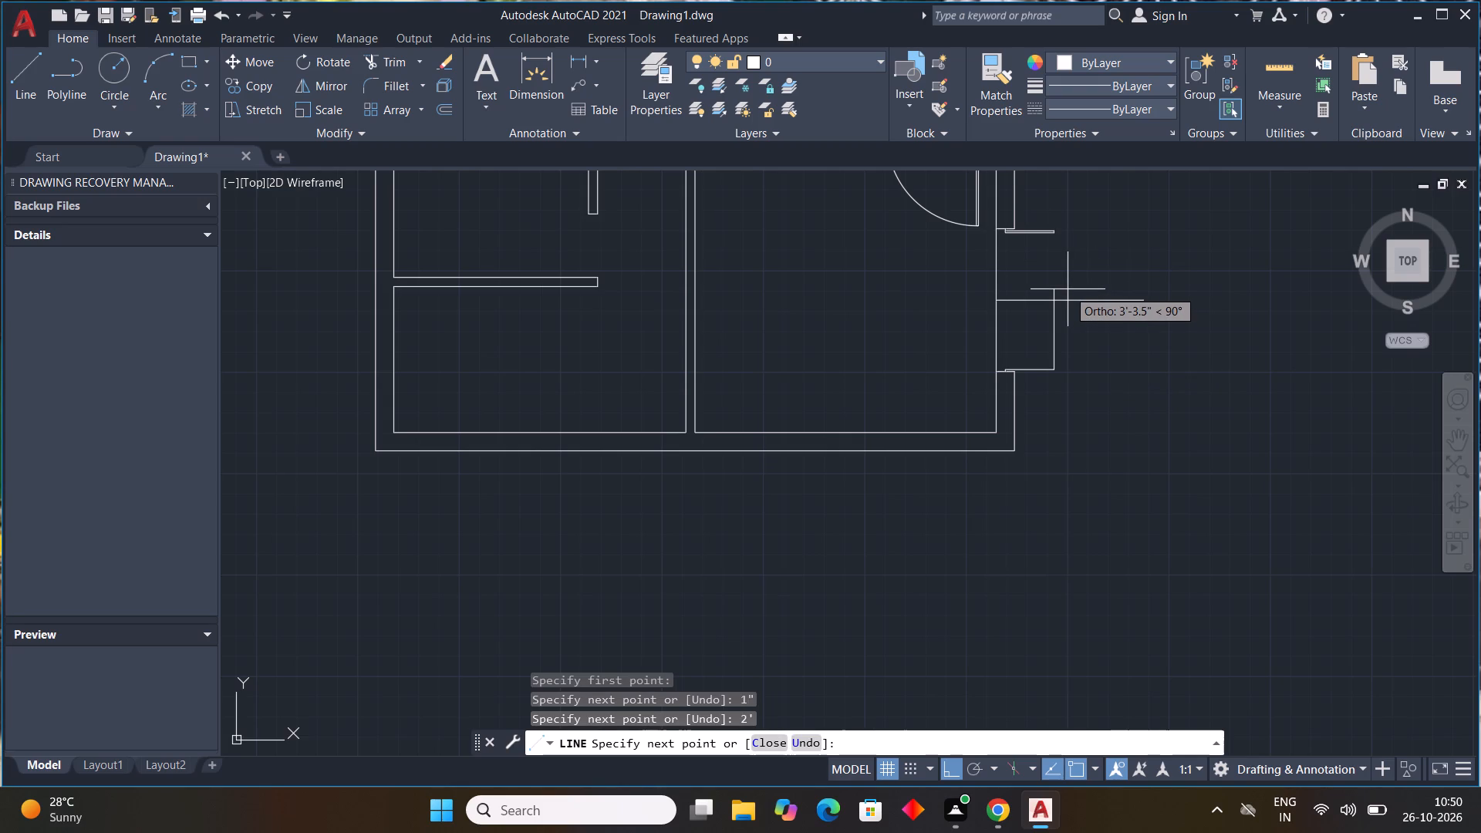
Finish the south leaf outline by drawing 1" north, returning west to the starting side and closing back south.
{"action": "type", "text": "1\""}
{"action": "key", "text": "Return"}
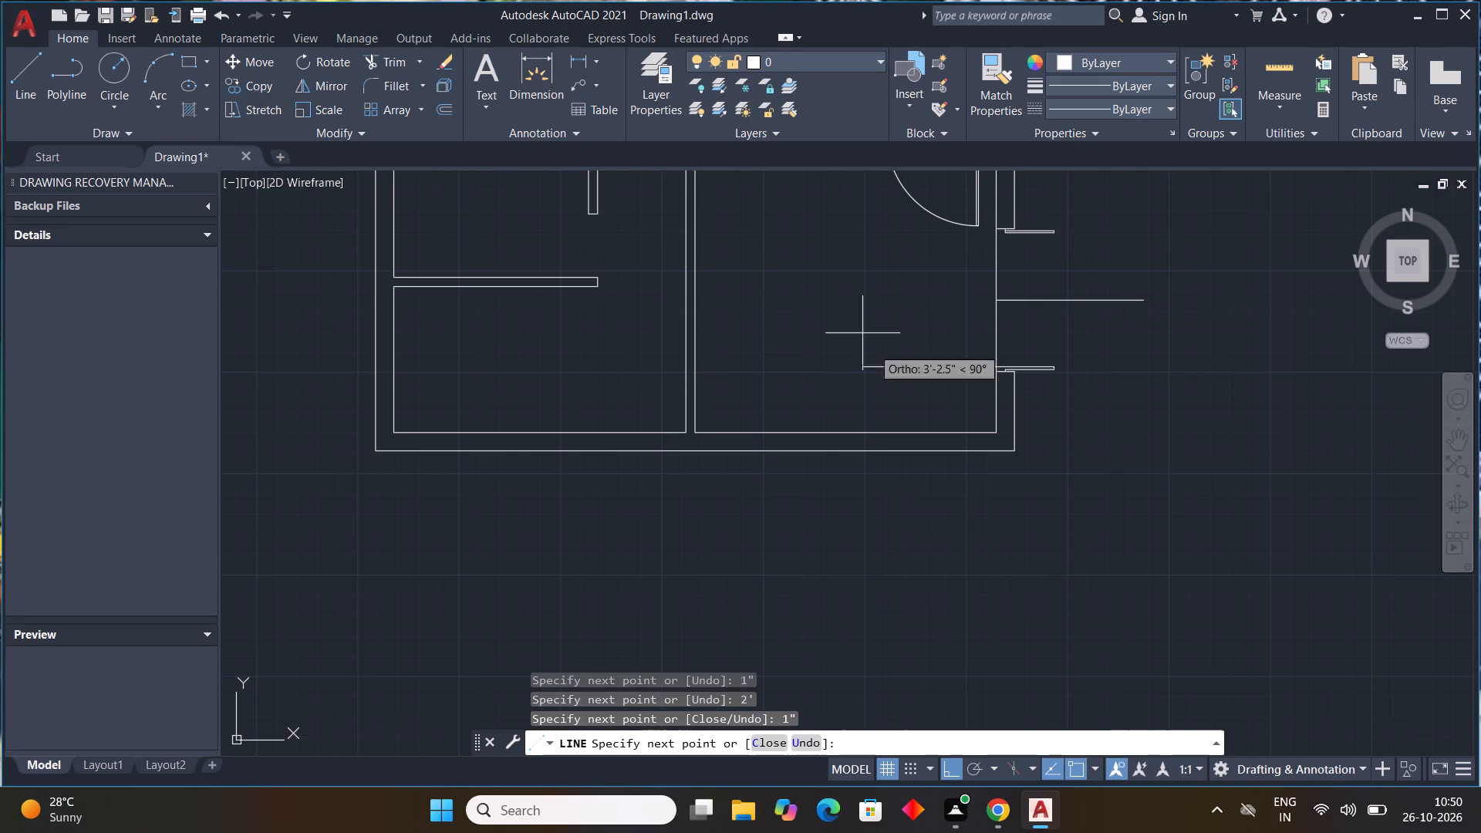
{"action": "scroll", "coordinate": [1011, 338], "scroll_direction": "up", "scroll_amount": 4}
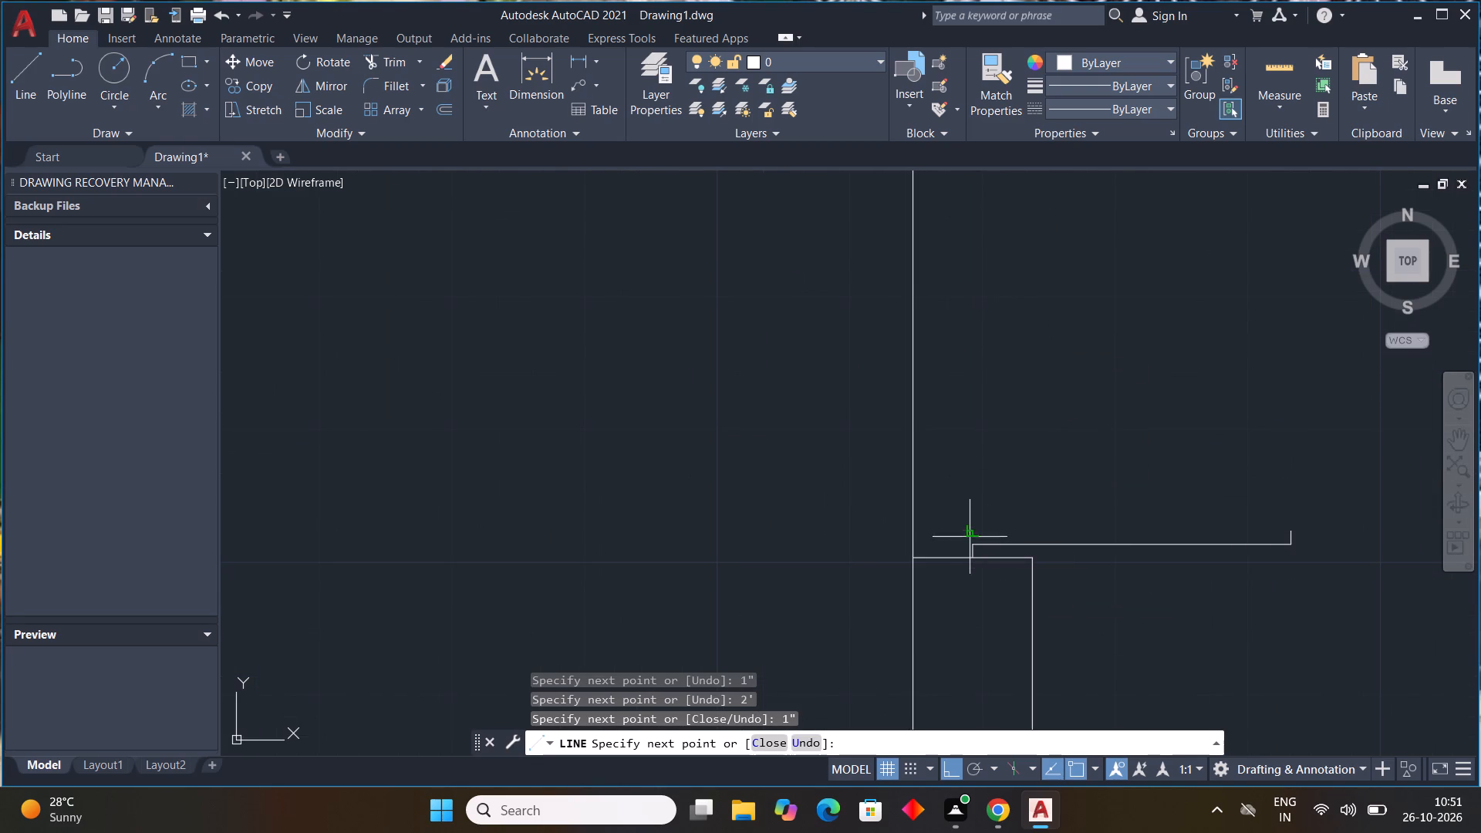
{"action": "left_click", "coordinate": [974, 531]}
{"action": "left_click", "coordinate": [970, 542]}
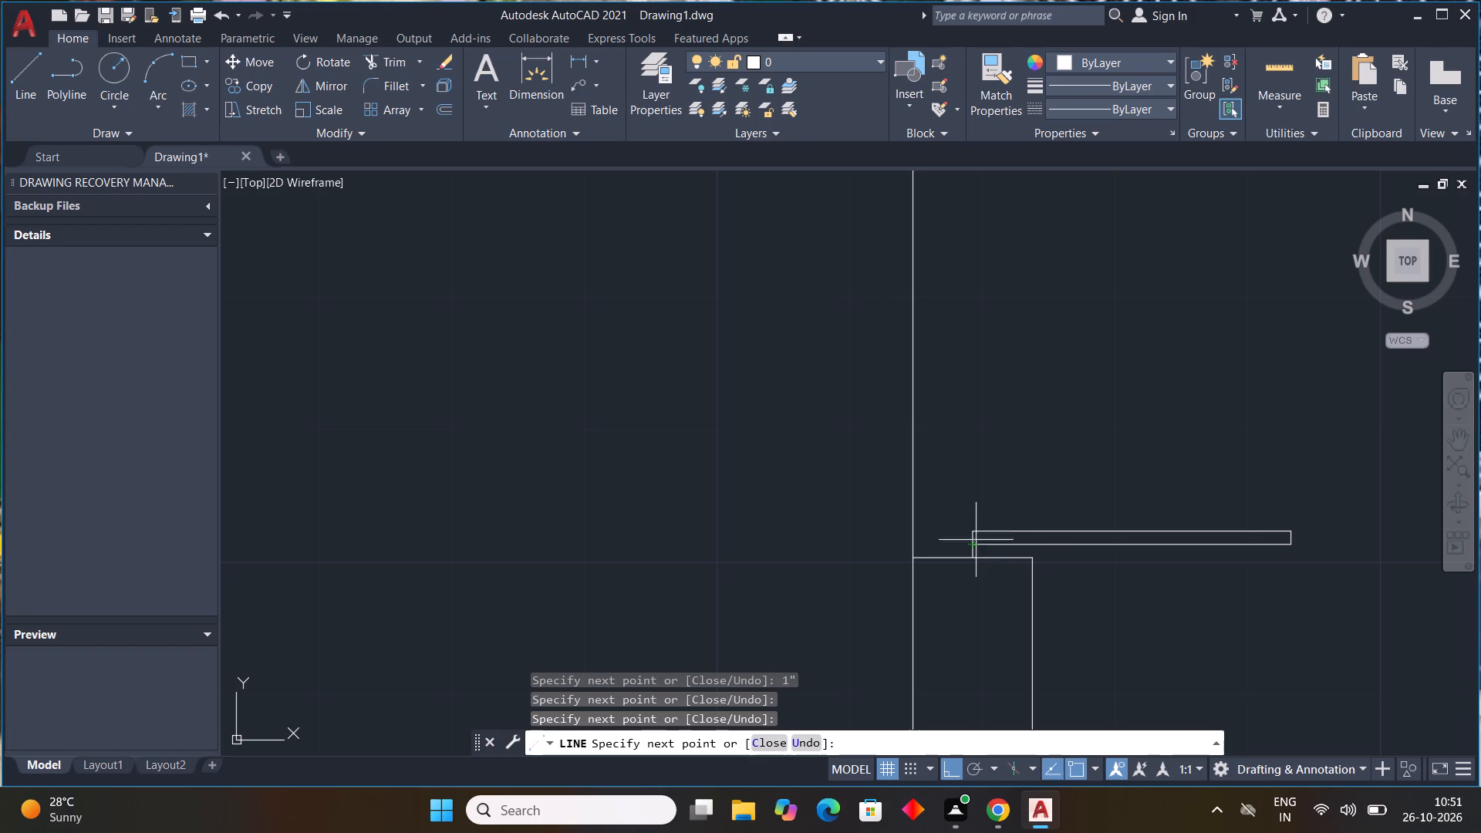
{"action": "key", "text": "Escape"}
{"action": "key", "text": "Escape"}
{"action": "key", "text": "Escape"}
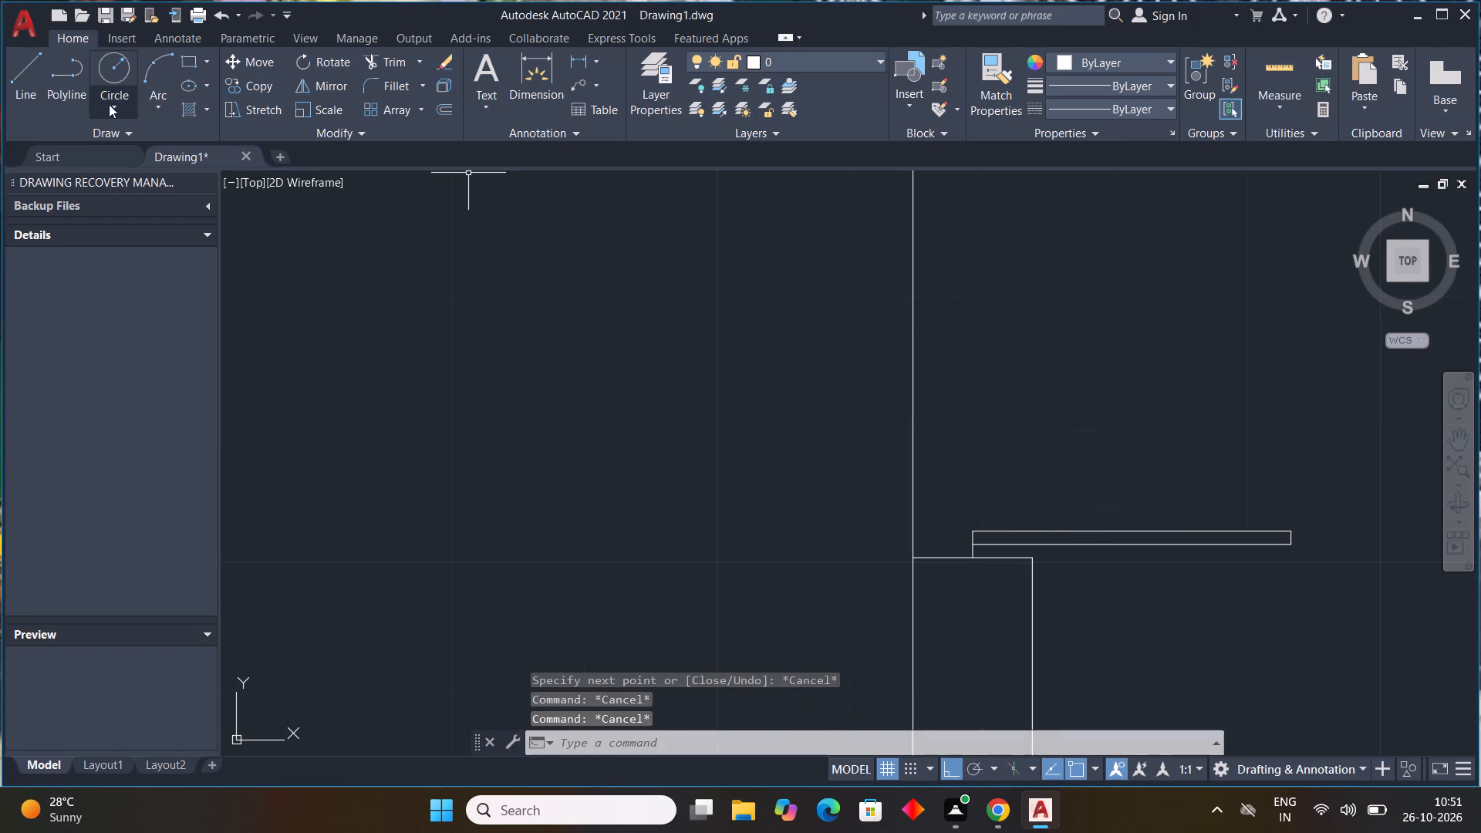
Draw the south leaf's swing as a three-point arc through its two east corners, ending on the opening's horizontal centre line.
{"action": "left_click", "coordinate": [148, 110]}
{"action": "left_click", "coordinate": [184, 147]}
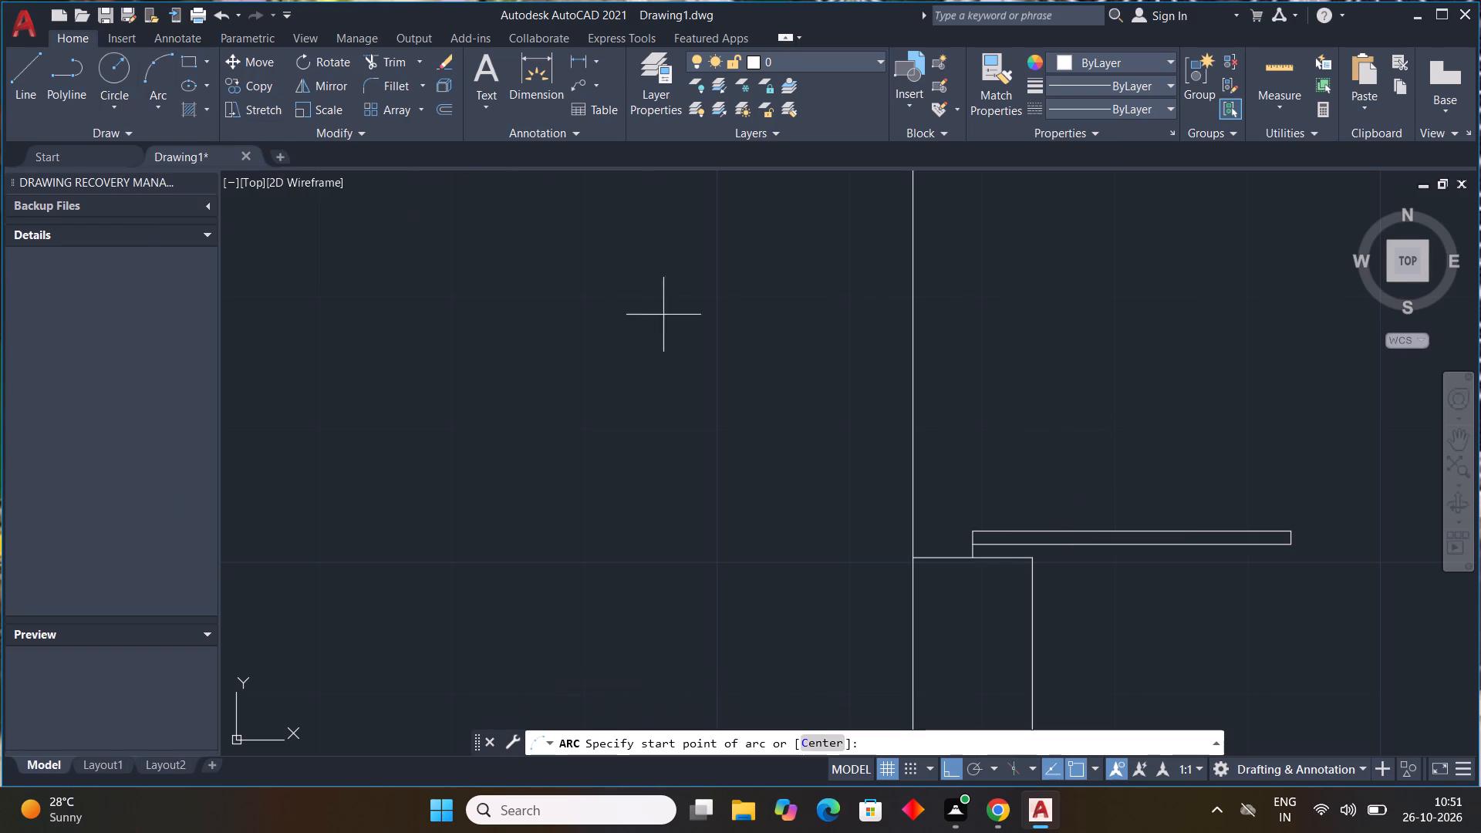
{"action": "middle_click_drag", "start_coordinate": [1297, 615], "coordinate": [943, 508]}
{"action": "scroll", "coordinate": [1103, 548], "scroll_direction": "down", "scroll_amount": 1}
{"action": "left_click", "coordinate": [955, 467]}
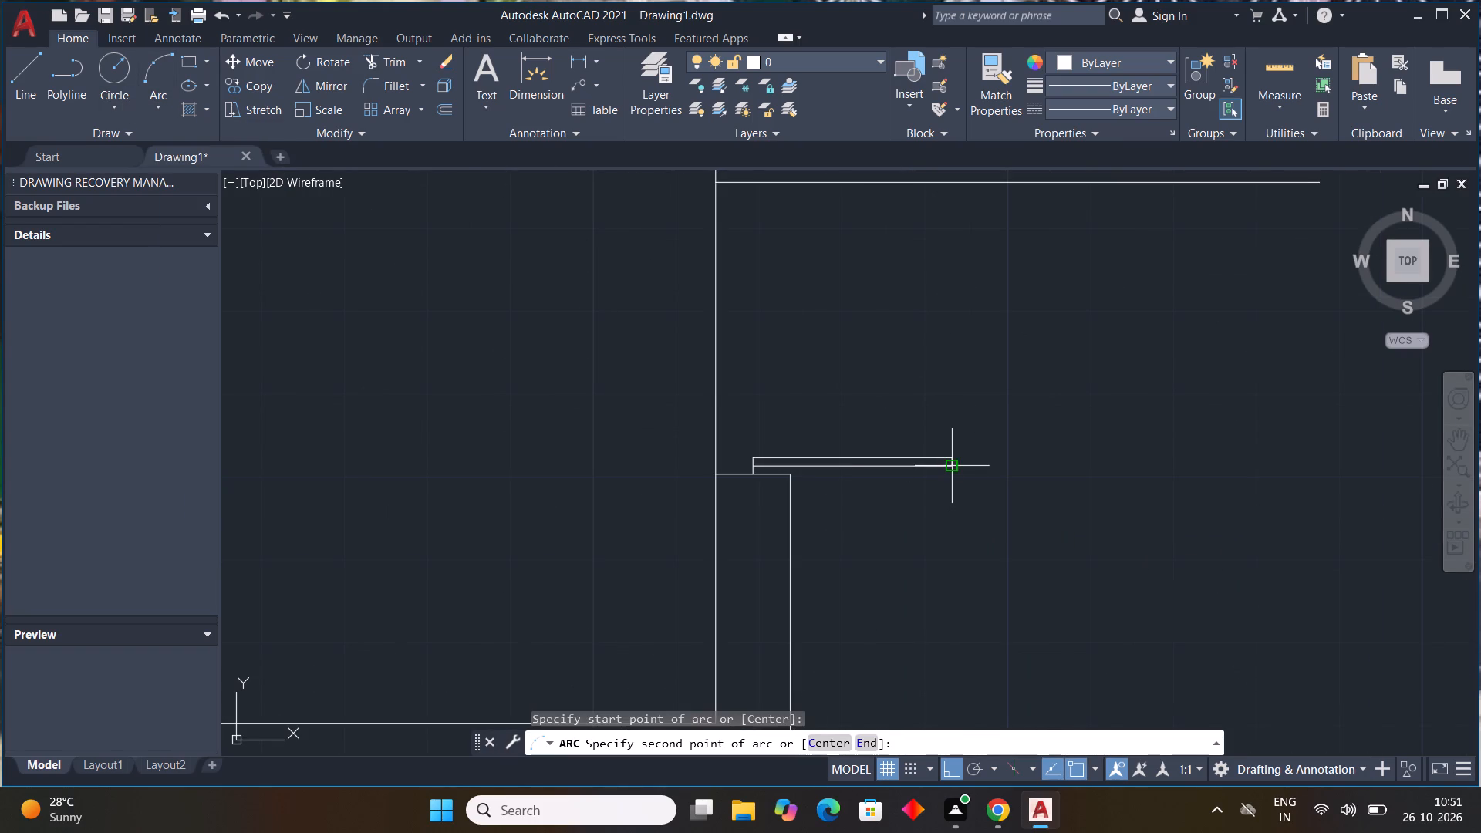
{"action": "left_click", "coordinate": [953, 456]}
{"action": "middle_click_drag", "start_coordinate": [892, 400], "coordinate": [901, 586]}
{"action": "scroll", "coordinate": [891, 466], "scroll_direction": "down", "scroll_amount": 1}
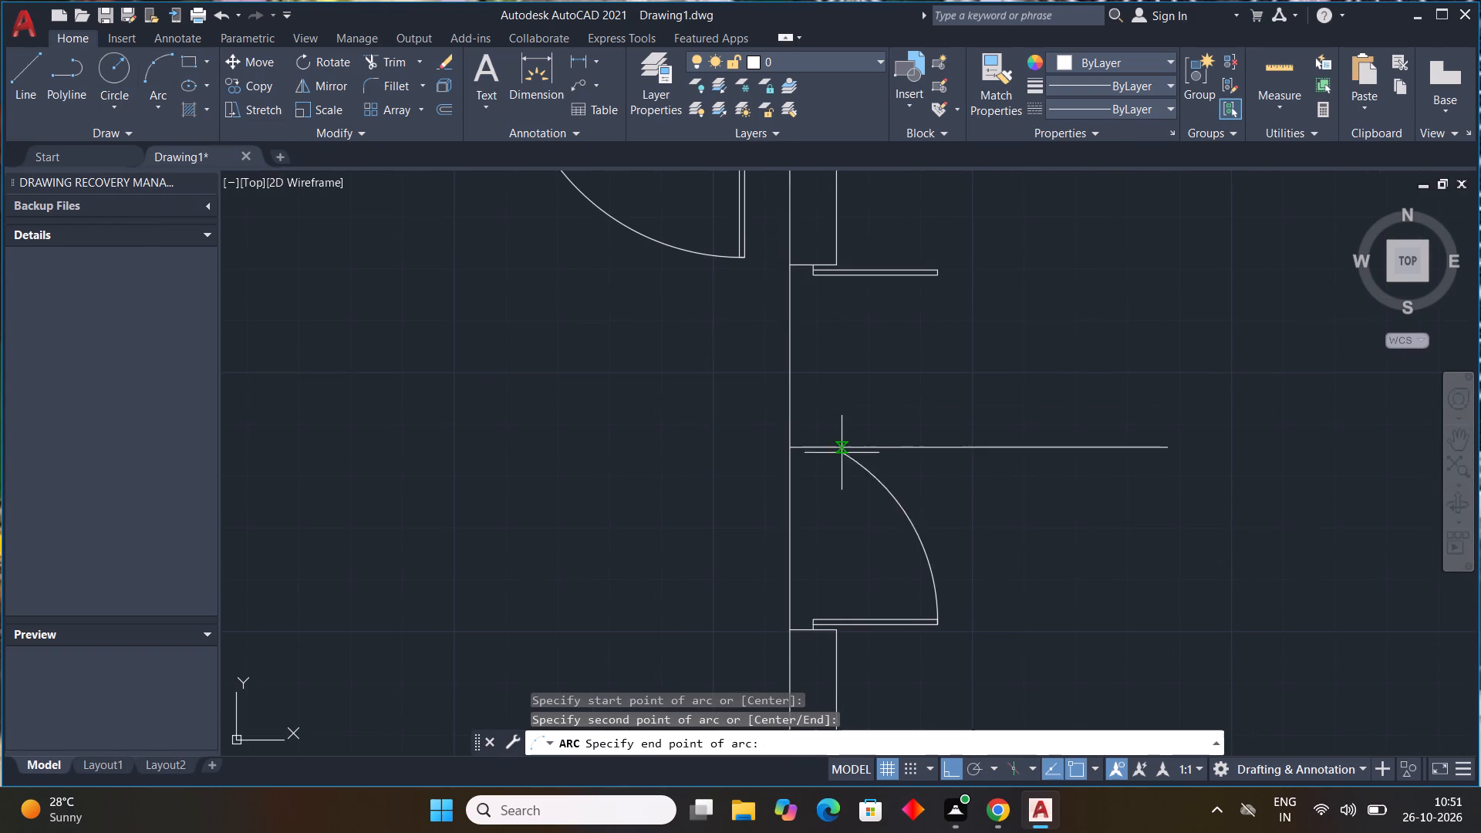
{"action": "left_click", "coordinate": [833, 443]}
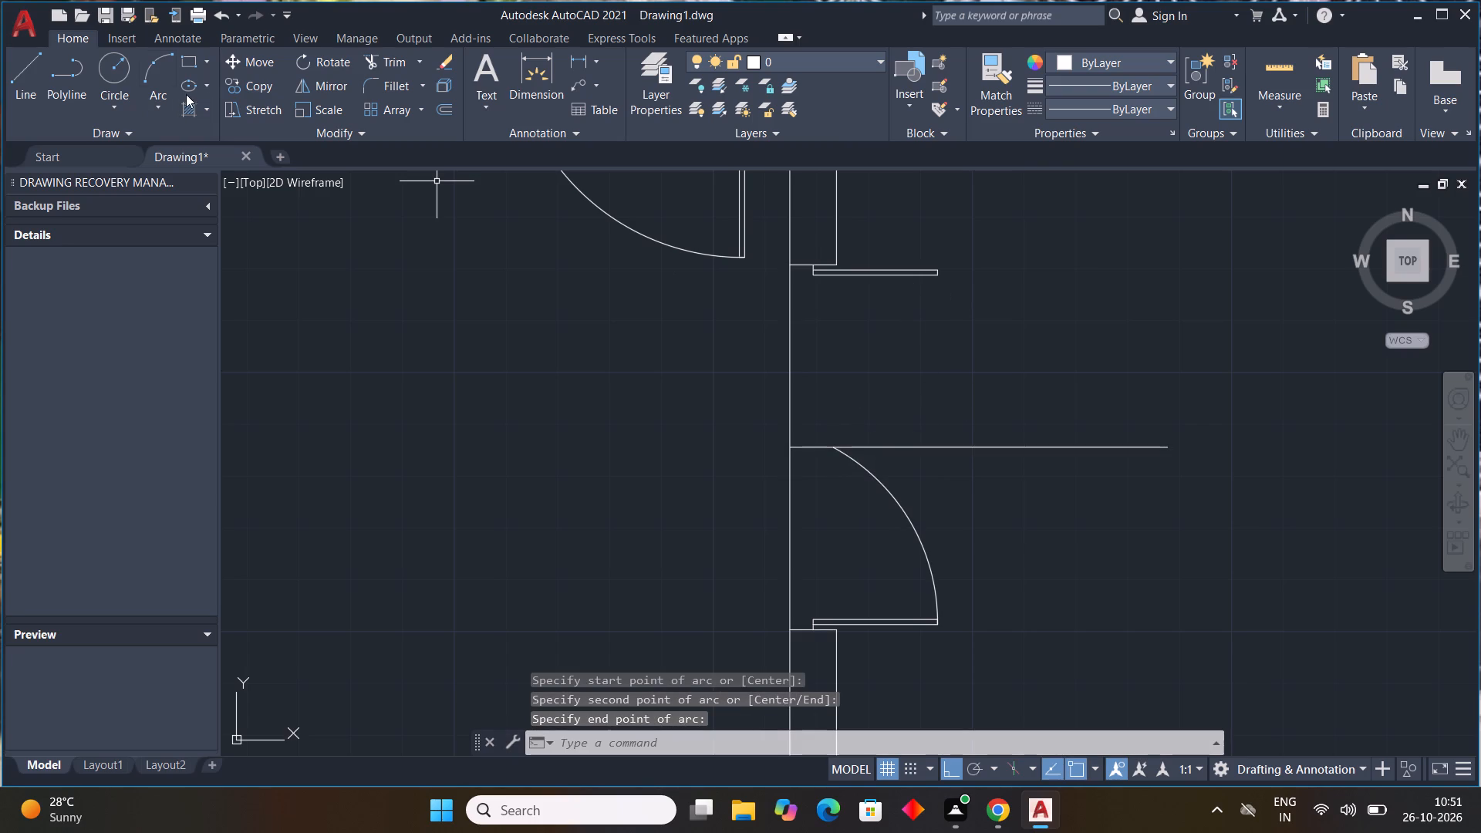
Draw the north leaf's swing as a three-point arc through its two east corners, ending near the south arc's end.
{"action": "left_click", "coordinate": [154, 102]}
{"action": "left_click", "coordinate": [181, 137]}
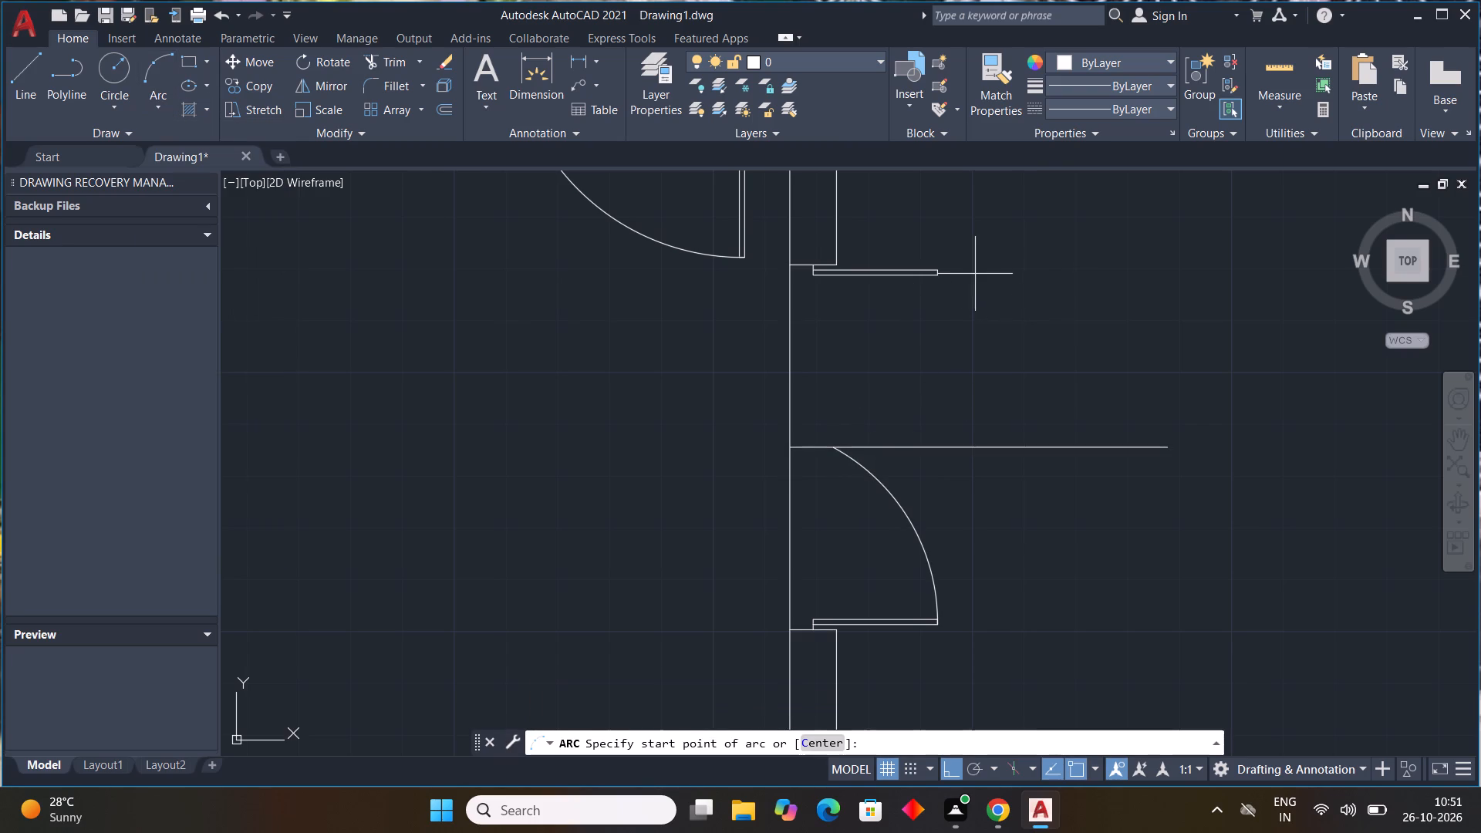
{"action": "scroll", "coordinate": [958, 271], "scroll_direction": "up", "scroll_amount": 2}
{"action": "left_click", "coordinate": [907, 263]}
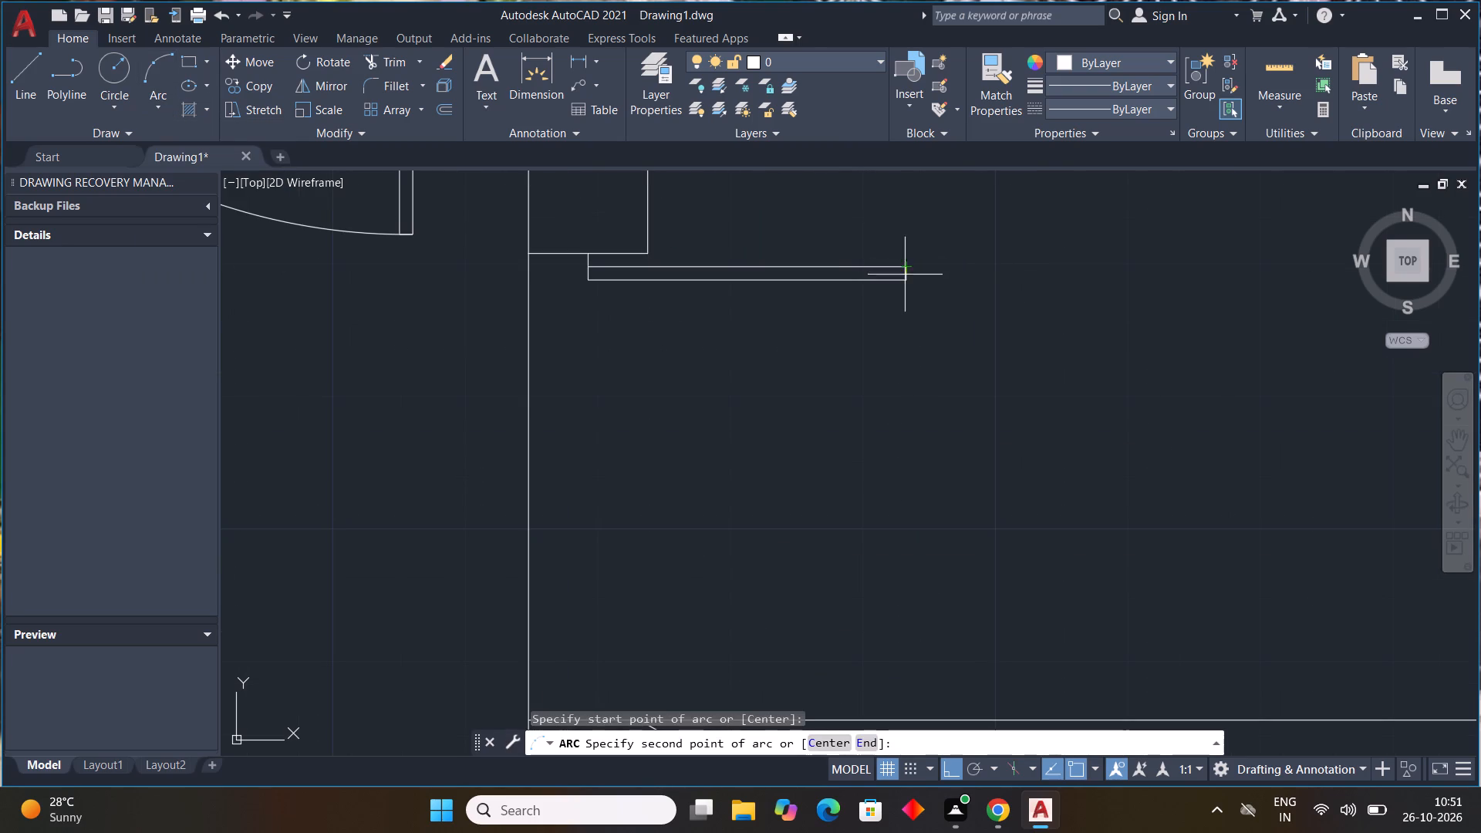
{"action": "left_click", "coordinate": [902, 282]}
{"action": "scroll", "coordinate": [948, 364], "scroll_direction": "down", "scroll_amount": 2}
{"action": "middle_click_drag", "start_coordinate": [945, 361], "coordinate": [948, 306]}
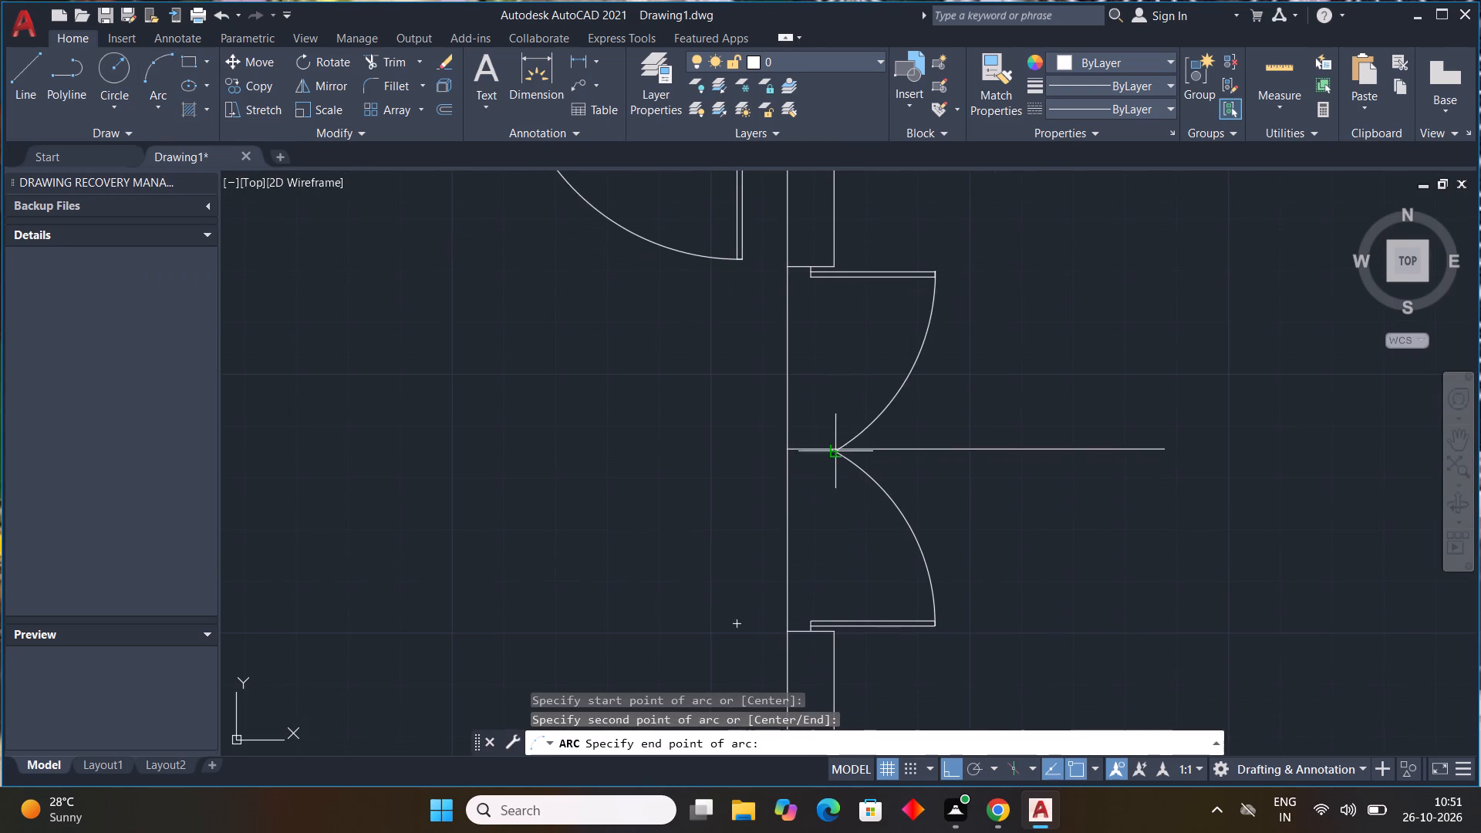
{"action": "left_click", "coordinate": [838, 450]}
Erase the horizontal centre line and the vertical closing line of the east opening.
{"action": "left_click", "coordinate": [1011, 449]}
{"action": "key", "text": "Delete"}
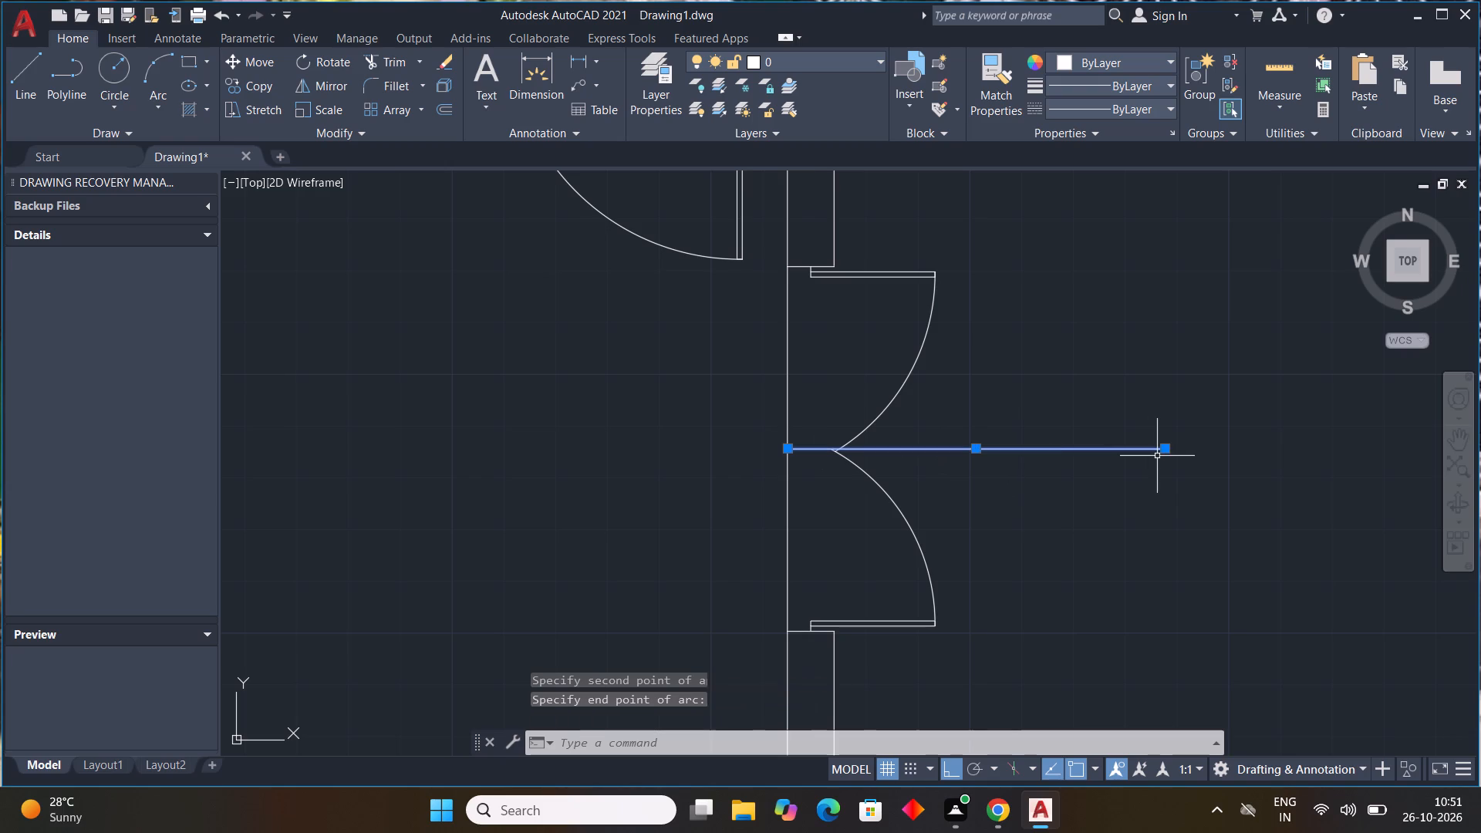
{"action": "left_click", "coordinate": [791, 413]}
{"action": "left_click_drag", "start_coordinate": [748, 433], "coordinate": [724, 429]}
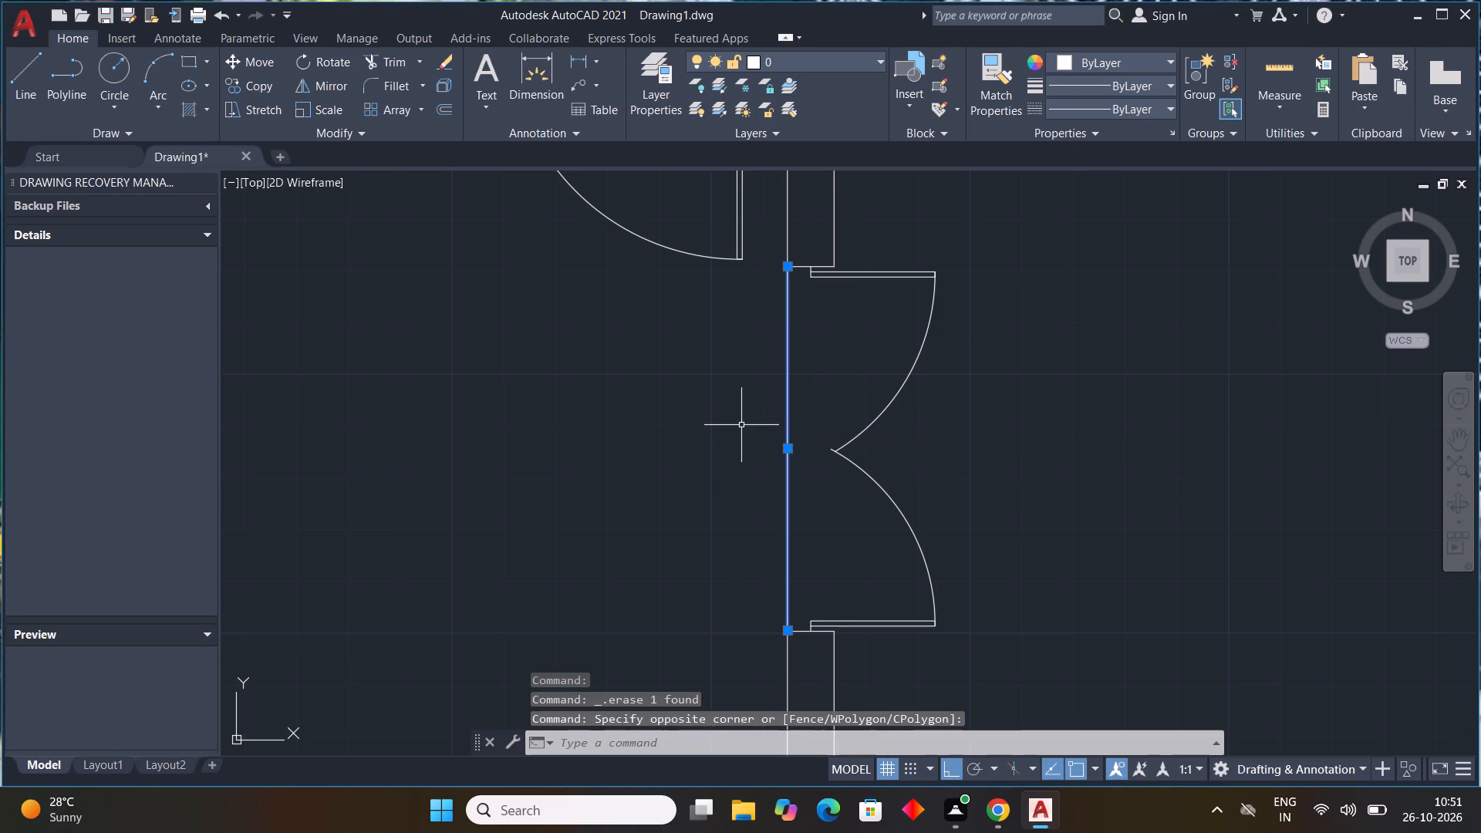
{"action": "key", "text": "Delete"}
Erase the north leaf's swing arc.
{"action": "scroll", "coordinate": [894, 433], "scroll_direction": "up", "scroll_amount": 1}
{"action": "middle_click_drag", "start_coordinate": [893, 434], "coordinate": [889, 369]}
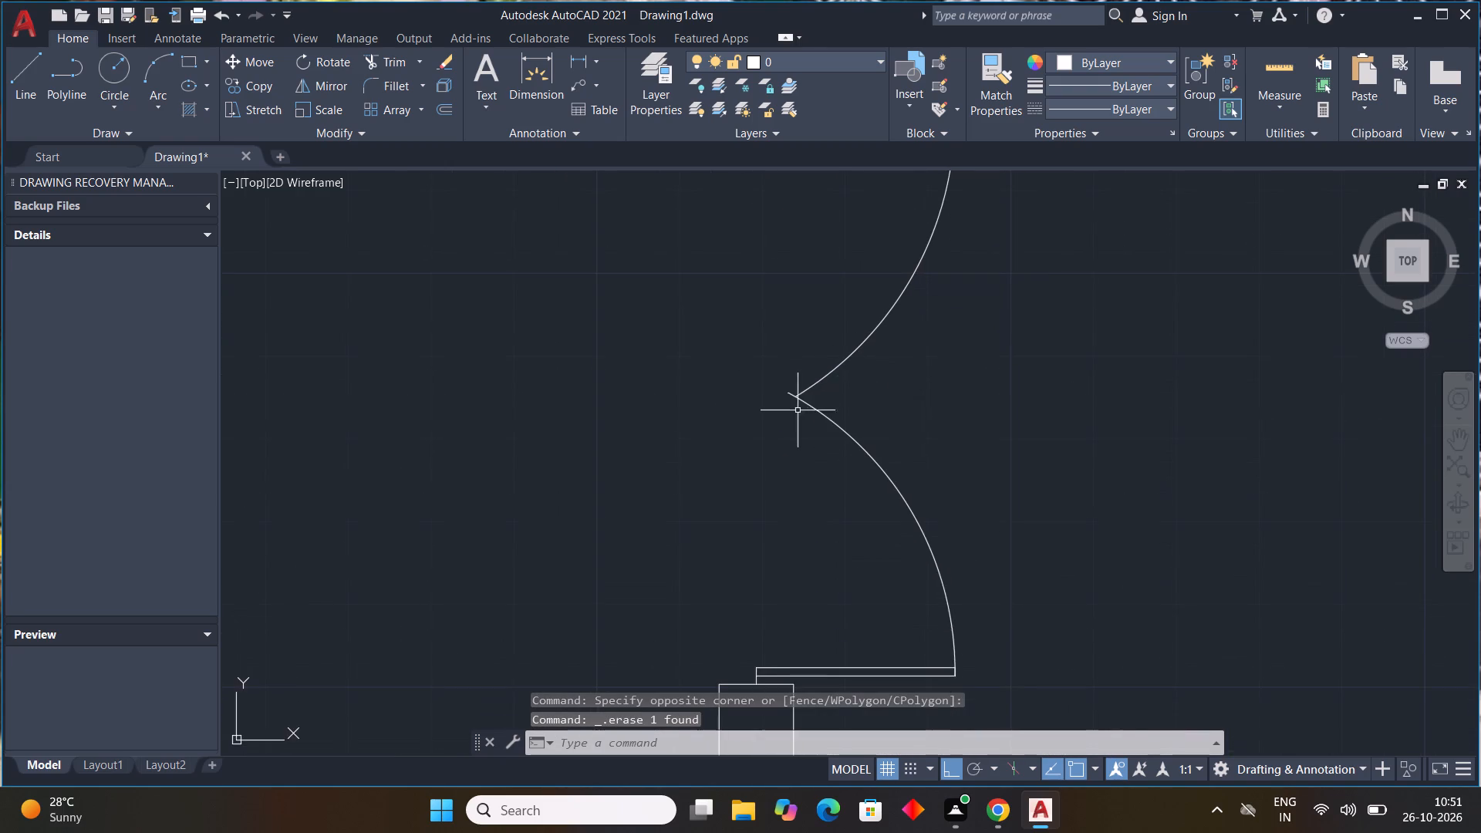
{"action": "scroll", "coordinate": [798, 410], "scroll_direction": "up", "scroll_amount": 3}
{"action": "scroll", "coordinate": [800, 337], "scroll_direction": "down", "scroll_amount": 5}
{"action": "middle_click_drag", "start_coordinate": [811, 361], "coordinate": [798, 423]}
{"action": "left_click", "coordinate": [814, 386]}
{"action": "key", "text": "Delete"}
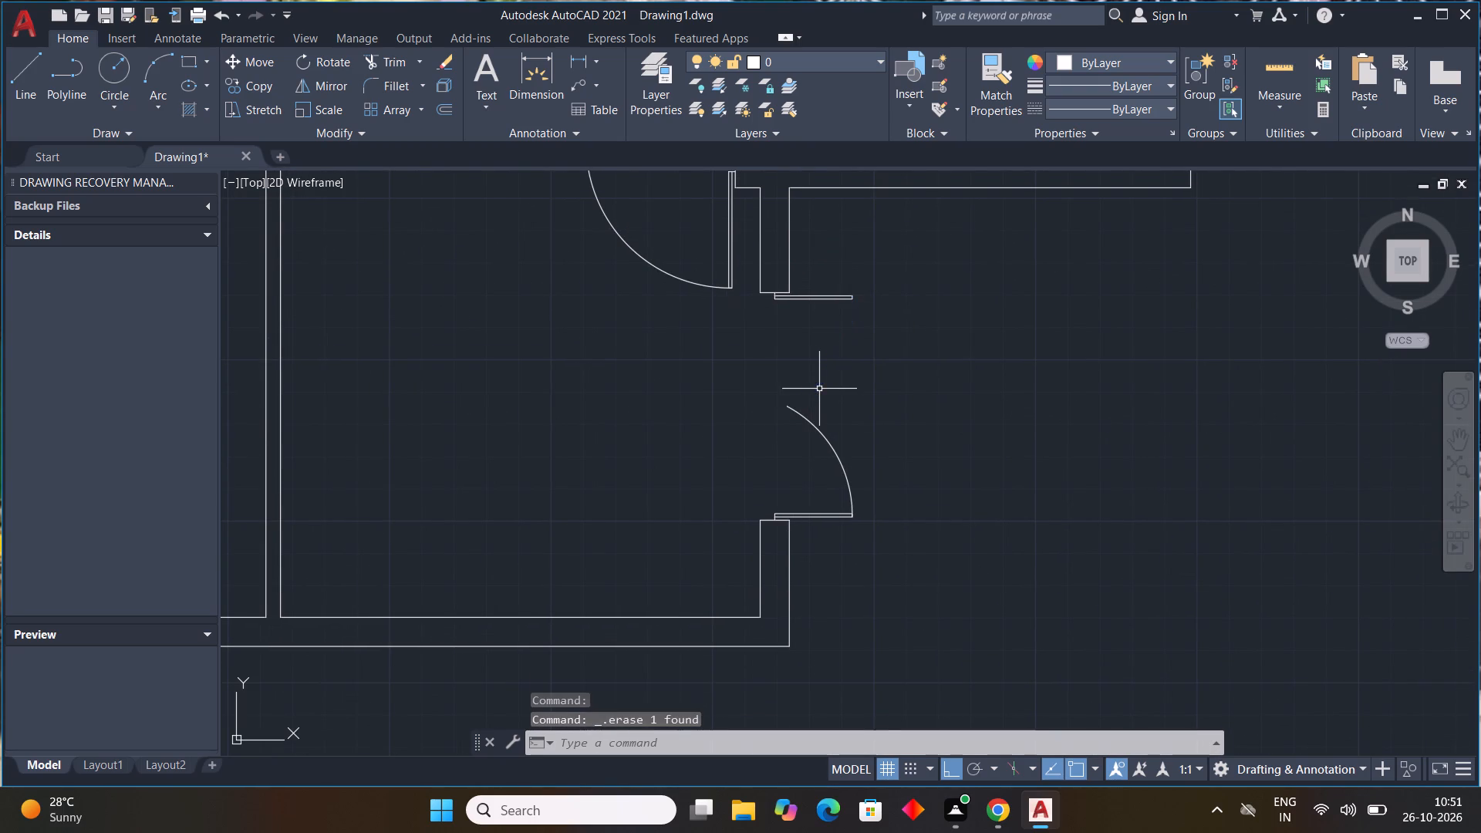
Draw a three-point swing arc through the north leaf's two east corners, ending at the south arc's free endpoint.
{"action": "left_click", "coordinate": [160, 112]}
{"action": "left_click", "coordinate": [191, 141]}
{"action": "scroll", "coordinate": [870, 304], "scroll_direction": "up", "scroll_amount": 3}
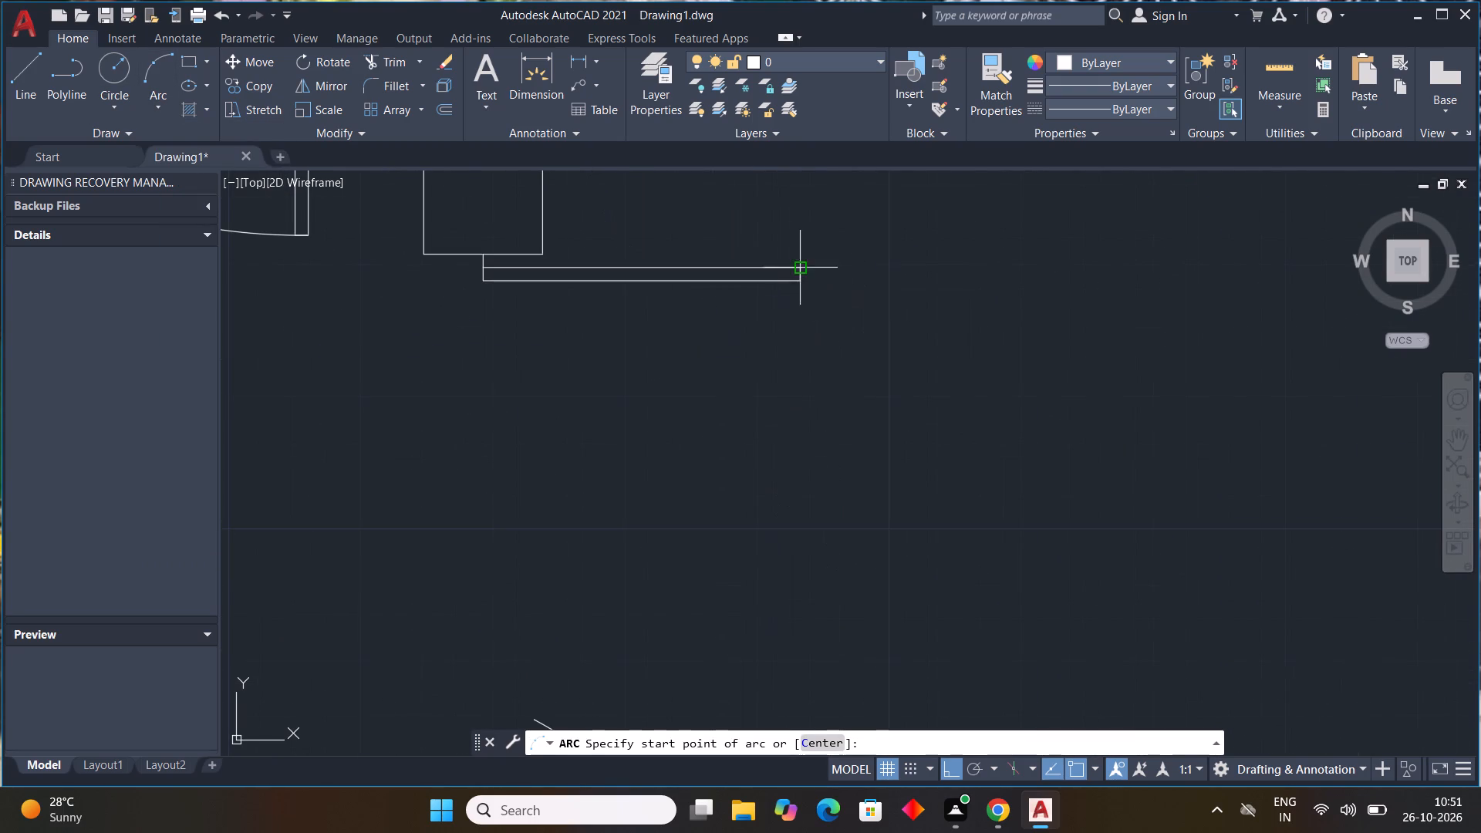
{"action": "left_click", "coordinate": [799, 265]}
{"action": "left_click", "coordinate": [799, 282]}
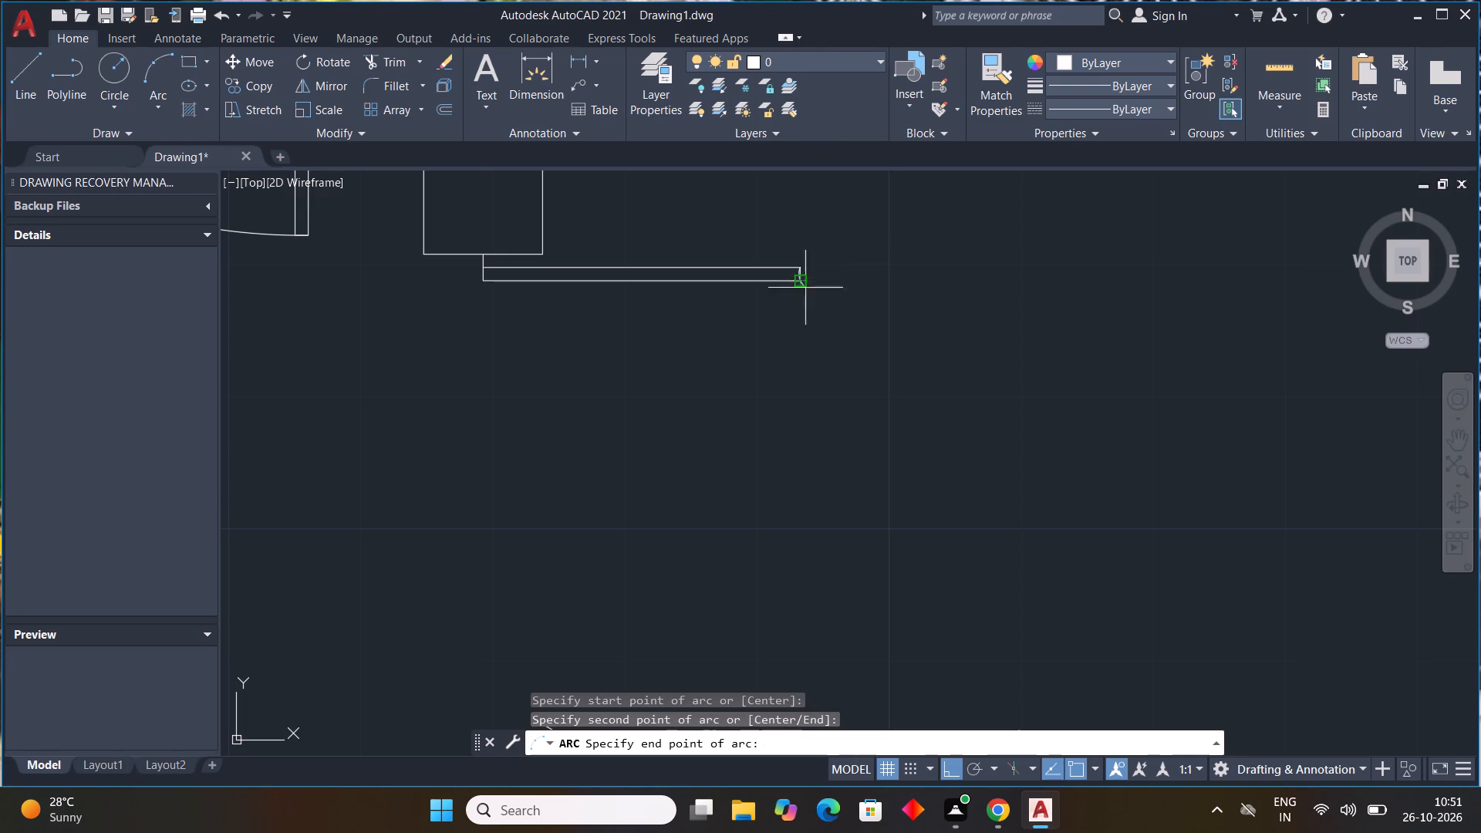
{"action": "scroll", "coordinate": [832, 323], "scroll_direction": "down", "scroll_amount": 3}
{"action": "middle_click_drag", "start_coordinate": [832, 326], "coordinate": [835, 305]}
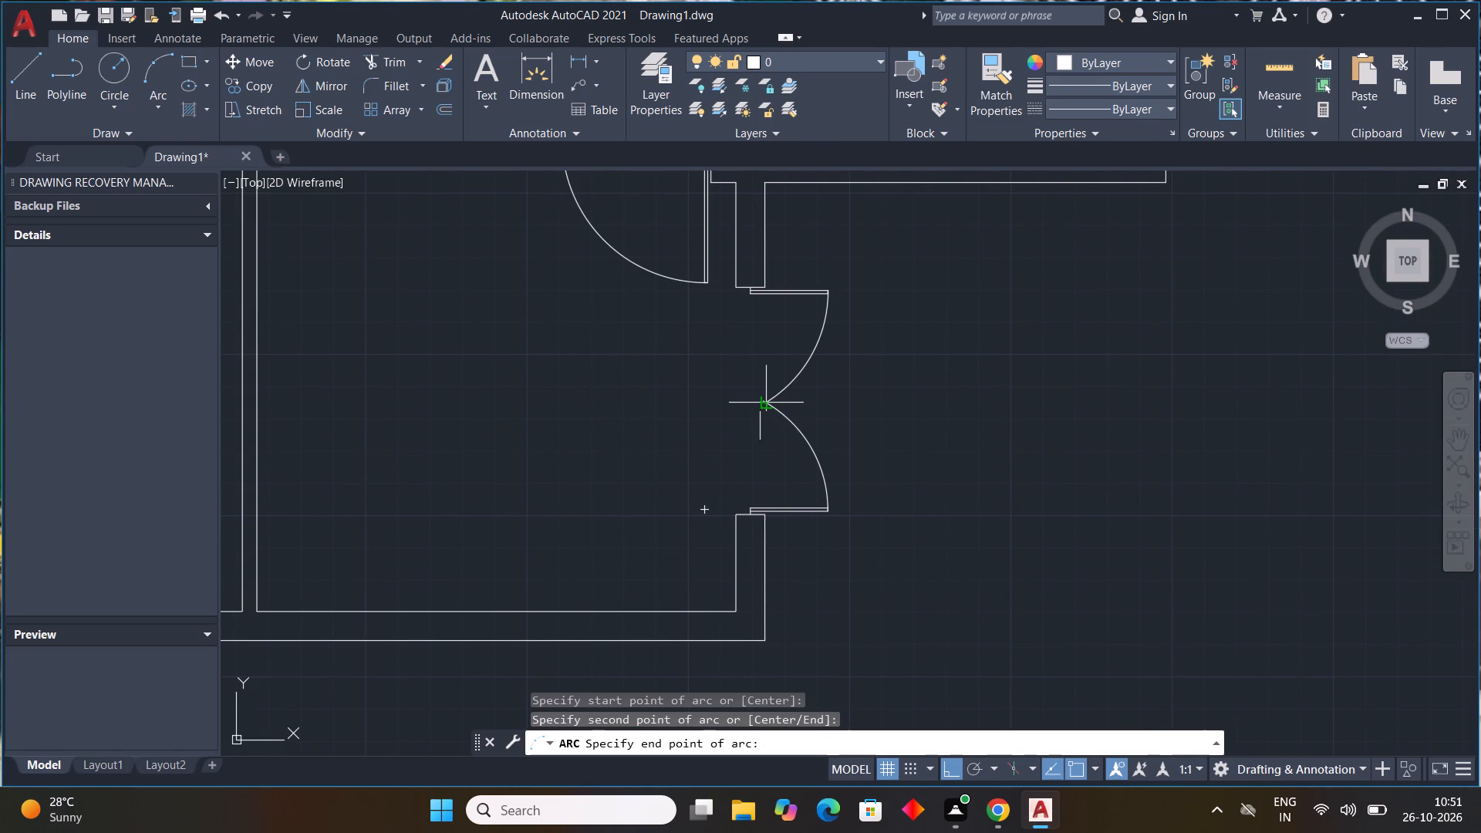
{"action": "scroll", "coordinate": [759, 403], "scroll_direction": "up", "scroll_amount": 4}
{"action": "left_click", "coordinate": [784, 385]}
{"action": "scroll", "coordinate": [788, 387], "scroll_direction": "down", "scroll_amount": 5}
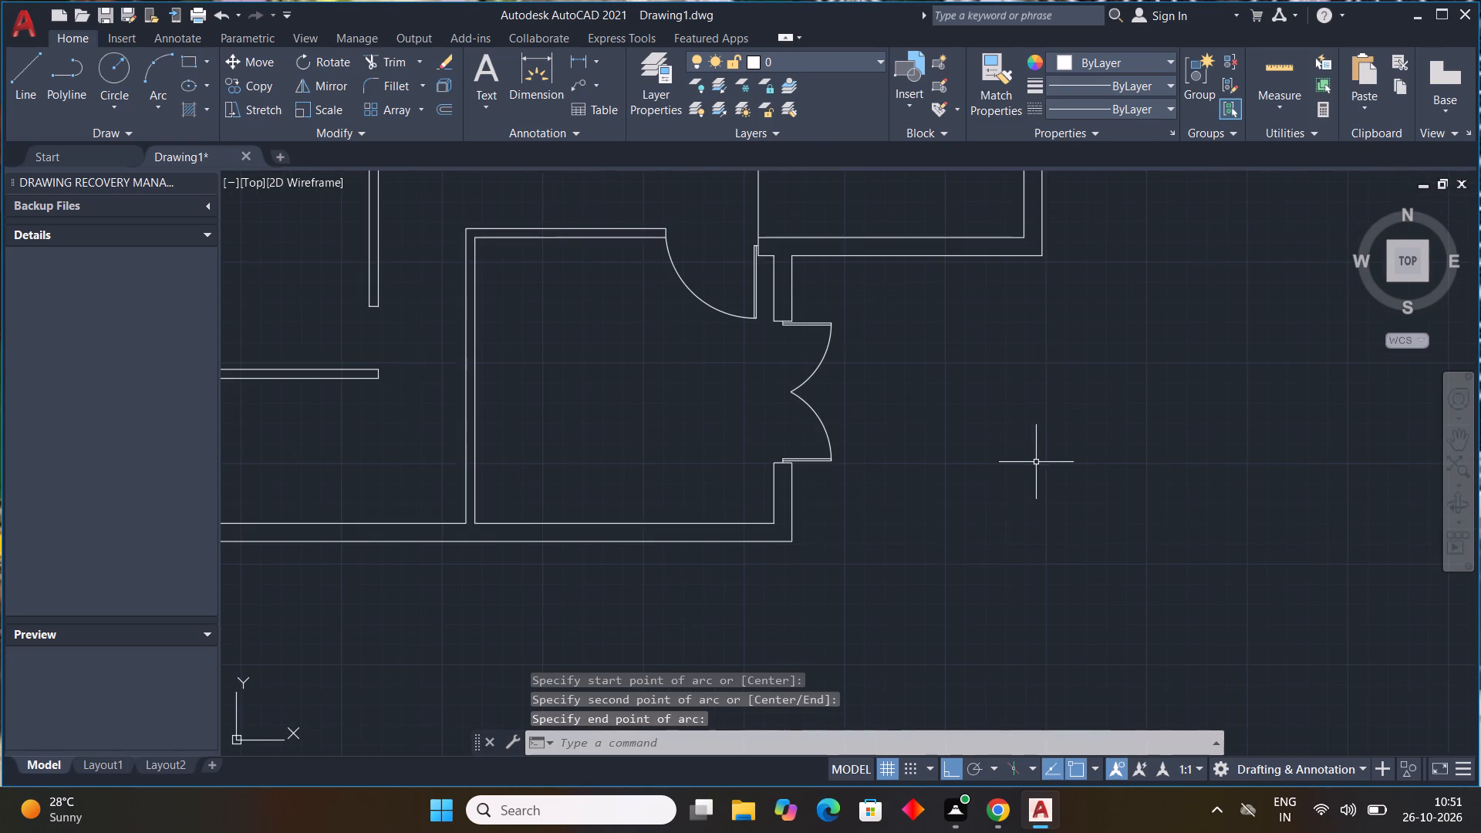
{"action": "key", "text": "Escape"}
{"action": "key", "text": "Escape"}
{"action": "key", "text": "Escape"}
{"action": "key", "text": "Escape"}
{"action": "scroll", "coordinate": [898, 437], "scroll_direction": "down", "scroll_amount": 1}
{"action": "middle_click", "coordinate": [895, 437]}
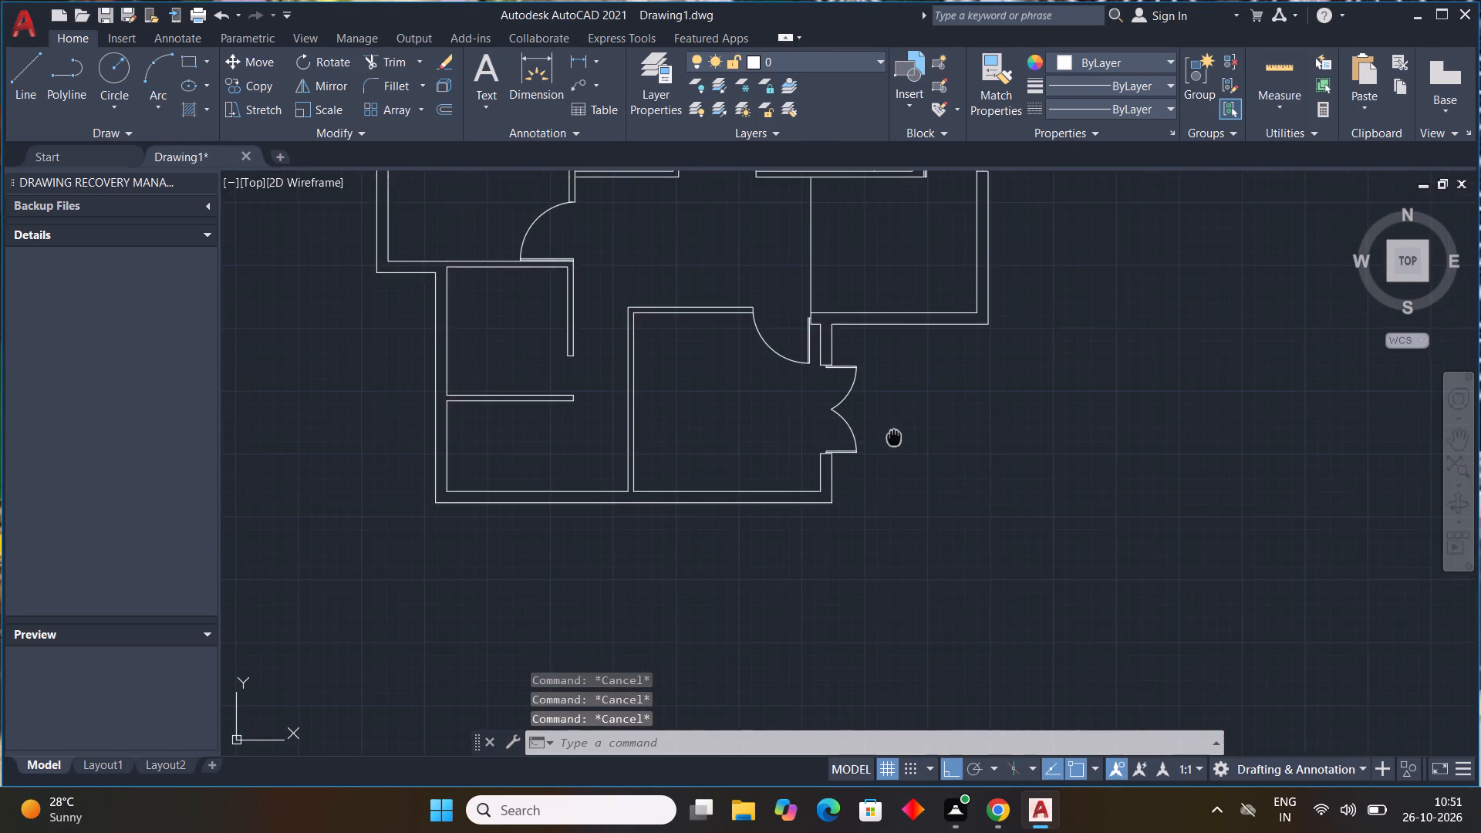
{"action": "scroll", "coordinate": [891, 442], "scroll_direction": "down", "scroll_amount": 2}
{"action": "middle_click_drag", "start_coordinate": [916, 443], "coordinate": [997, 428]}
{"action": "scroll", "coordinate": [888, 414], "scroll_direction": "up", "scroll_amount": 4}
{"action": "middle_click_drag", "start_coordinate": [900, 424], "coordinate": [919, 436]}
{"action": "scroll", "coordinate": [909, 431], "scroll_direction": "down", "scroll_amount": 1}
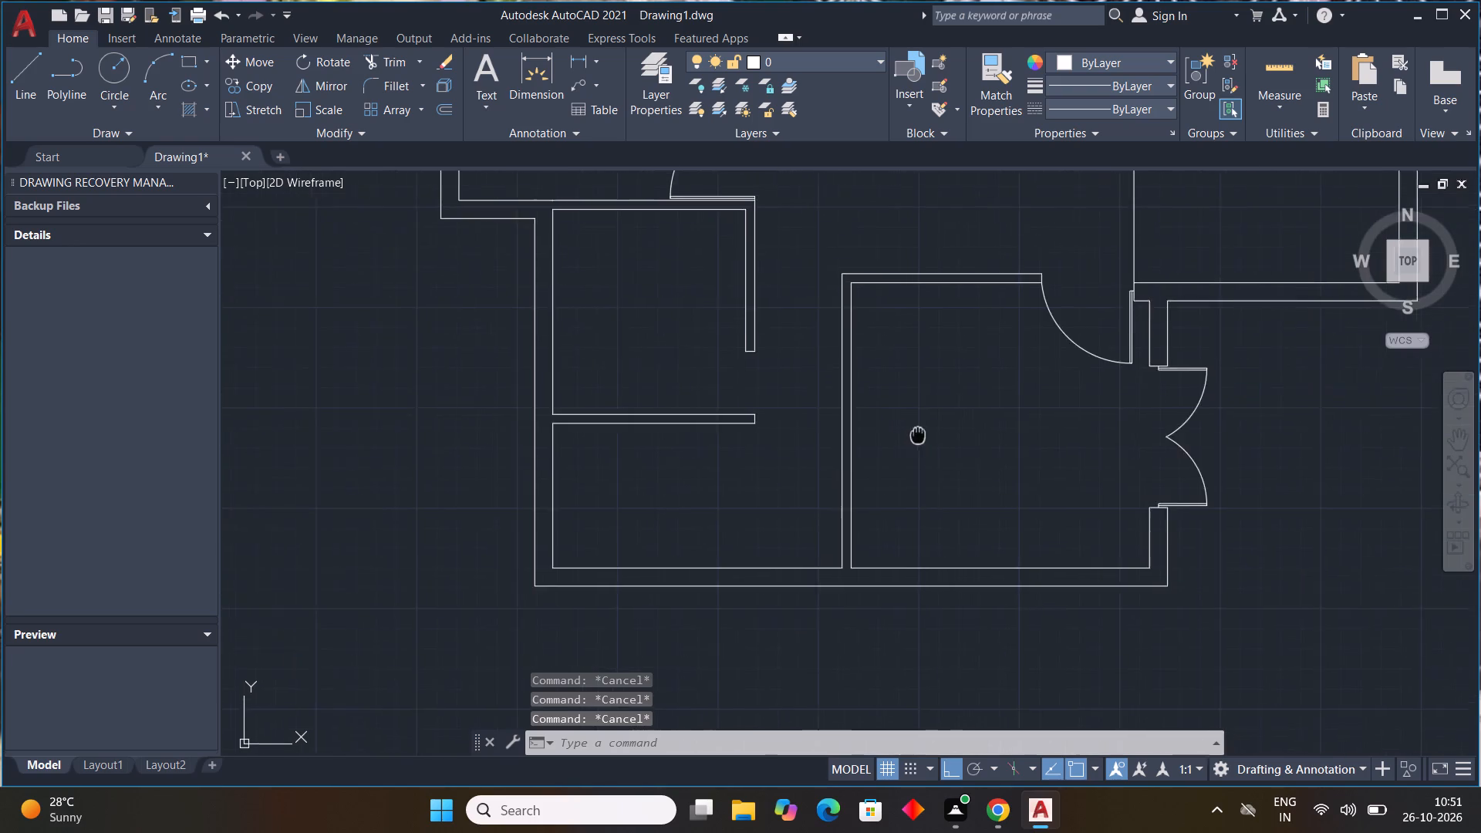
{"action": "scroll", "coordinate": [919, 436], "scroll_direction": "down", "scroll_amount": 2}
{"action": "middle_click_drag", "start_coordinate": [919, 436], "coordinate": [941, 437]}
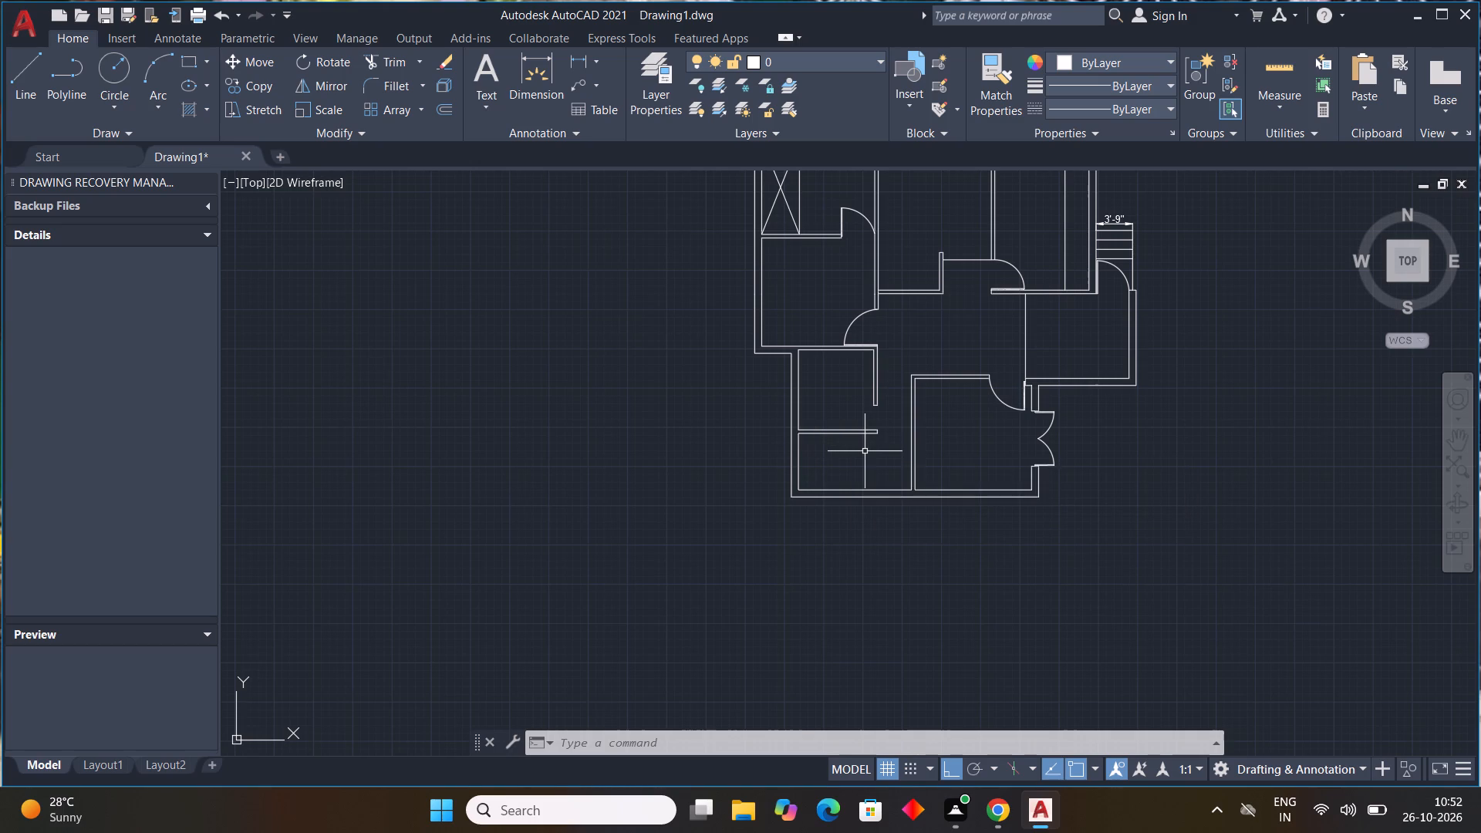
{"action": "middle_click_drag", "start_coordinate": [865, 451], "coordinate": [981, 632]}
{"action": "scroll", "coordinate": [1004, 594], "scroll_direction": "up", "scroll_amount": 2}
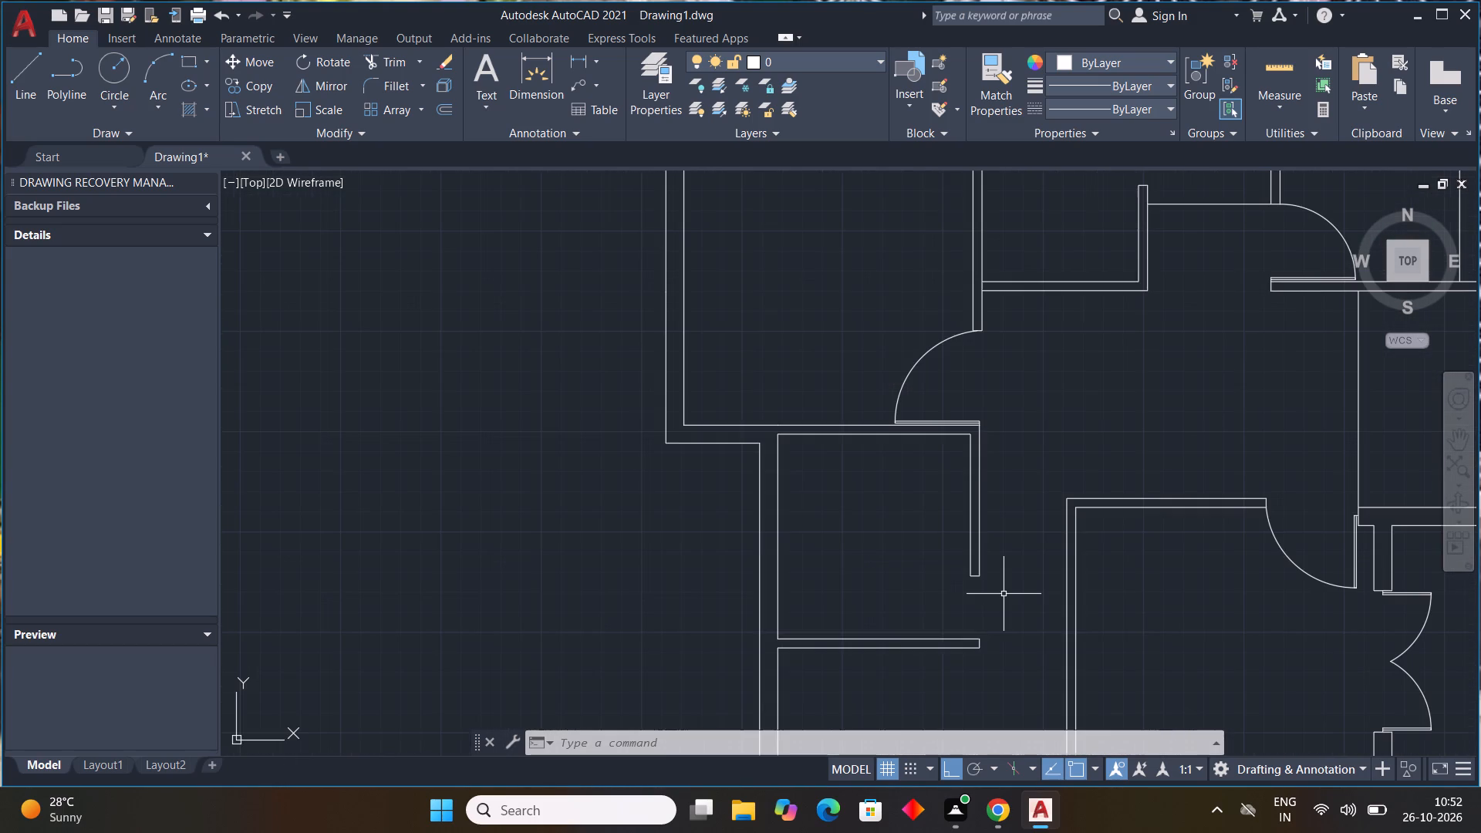
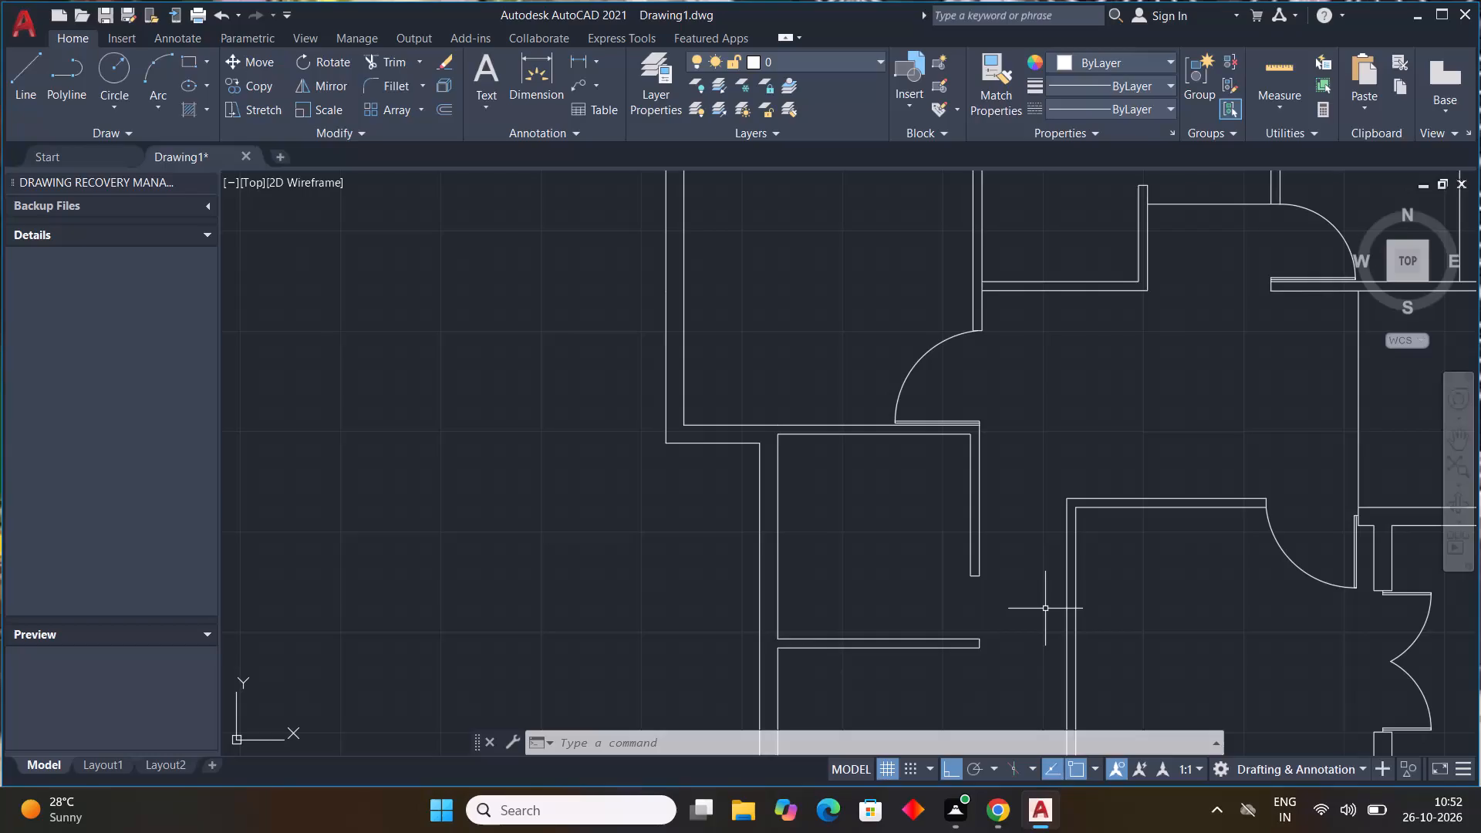
Start a door leaf outline with a 1" line running west from the south room's west wall, level with the partition's centre.
{"action": "middle_click_drag", "start_coordinate": [1059, 626], "coordinate": [951, 521]}
{"action": "key", "text": "l"}
{"action": "key", "text": "space"}
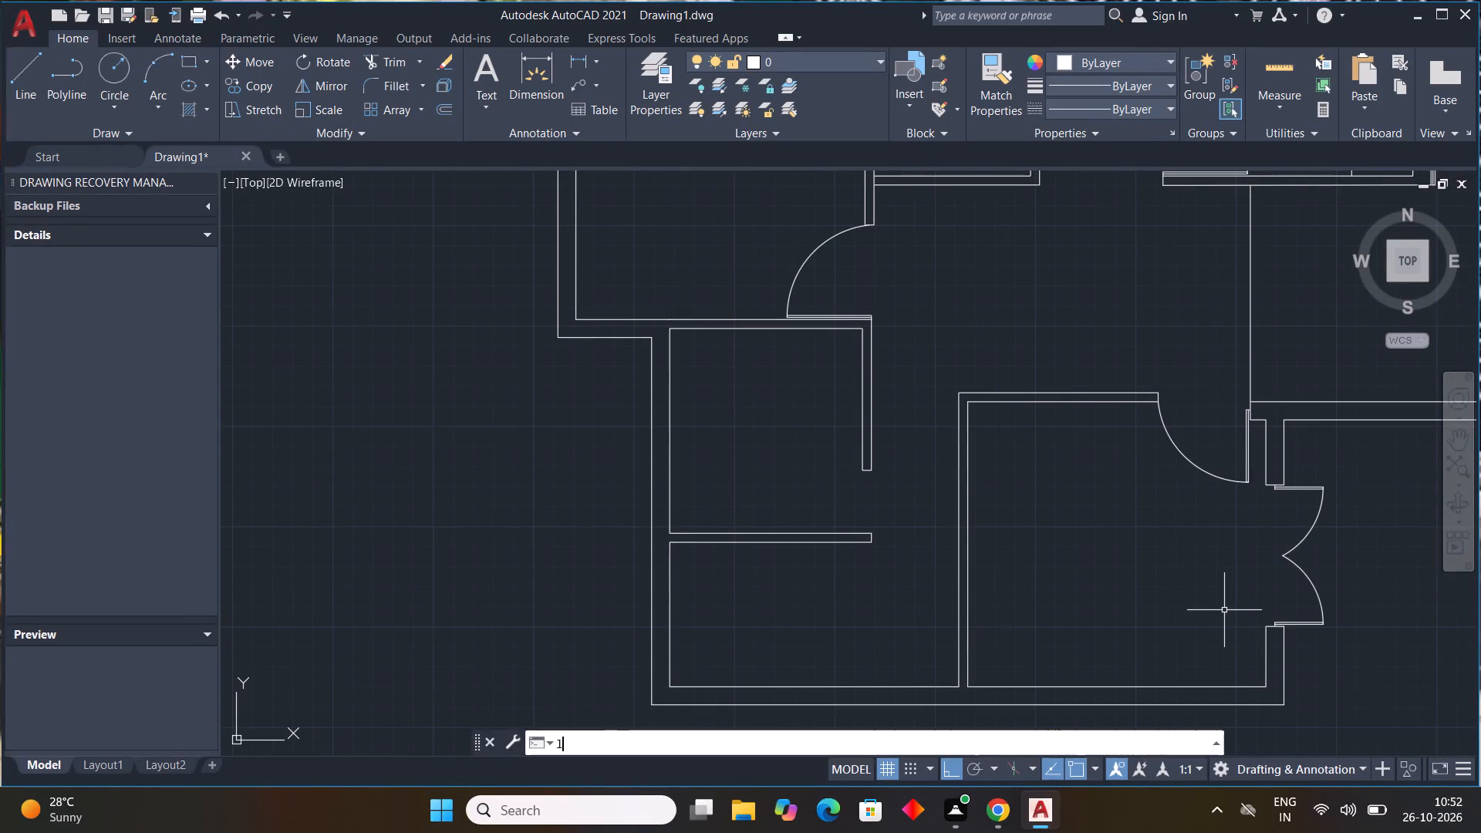
{"action": "middle_click_drag", "start_coordinate": [915, 568], "coordinate": [933, 539]}
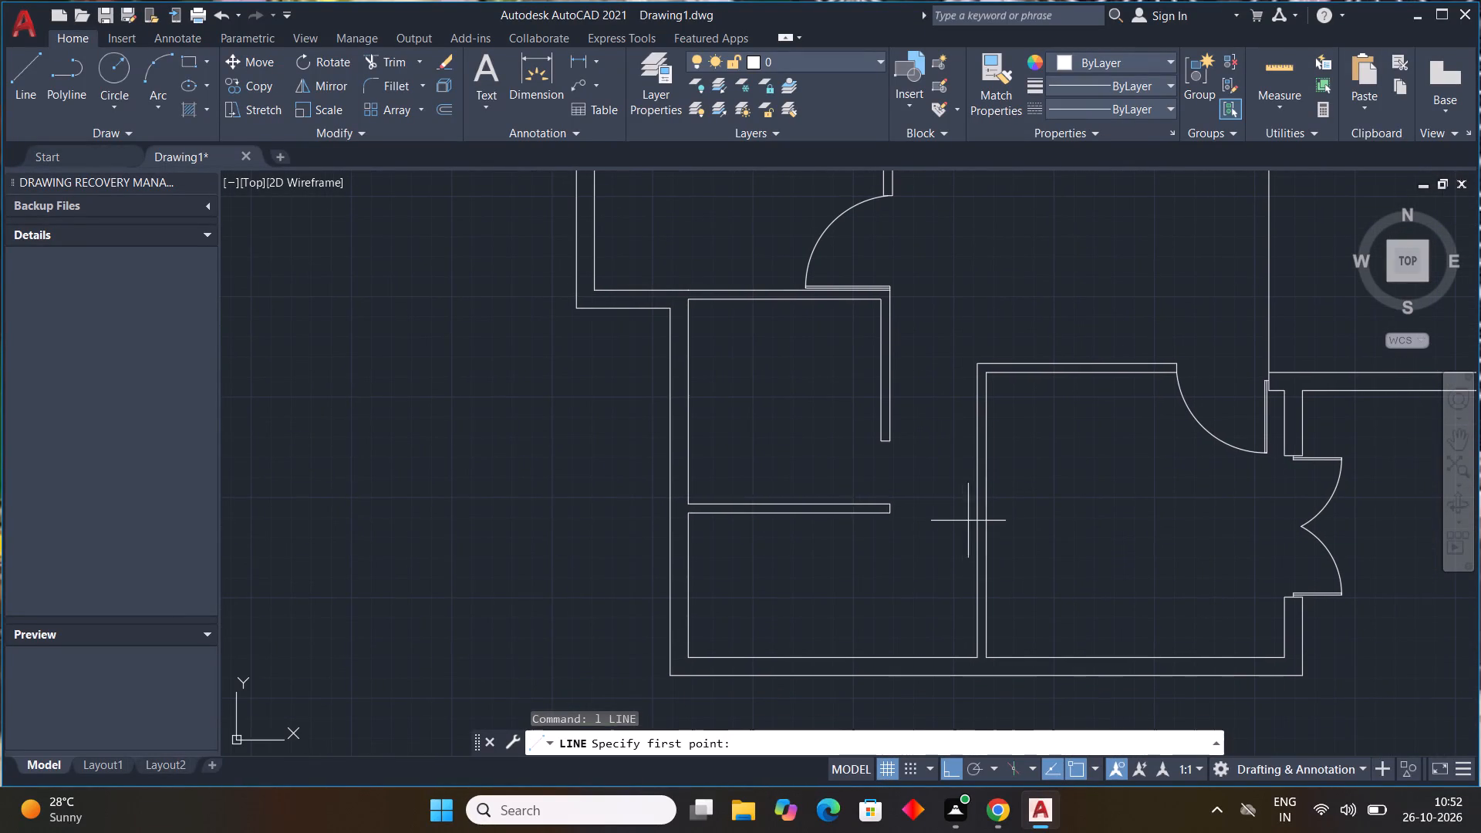
{"action": "scroll", "coordinate": [896, 512], "scroll_direction": "up", "scroll_amount": 2}
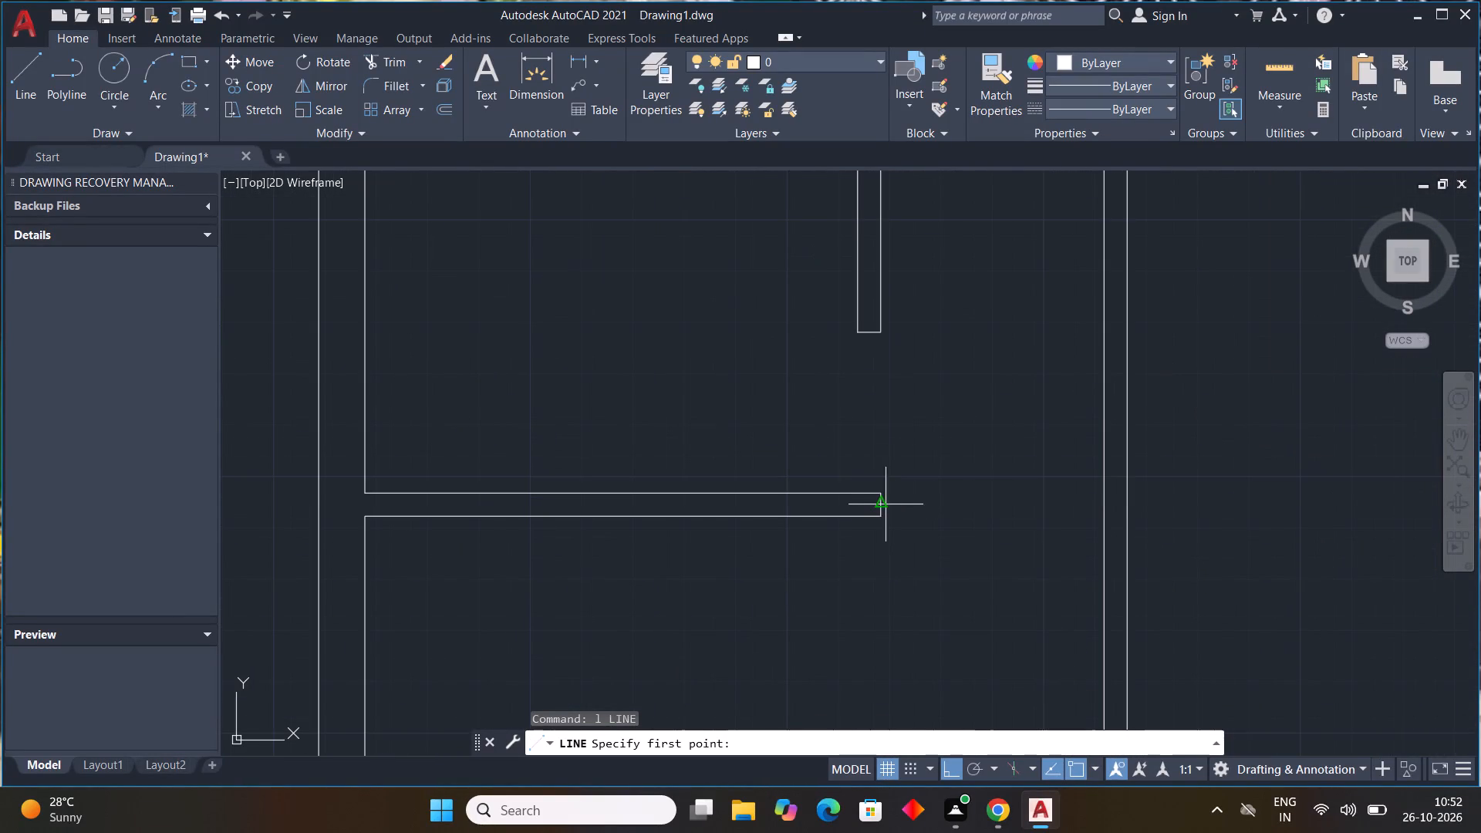
{"action": "left_click", "coordinate": [1105, 505]}
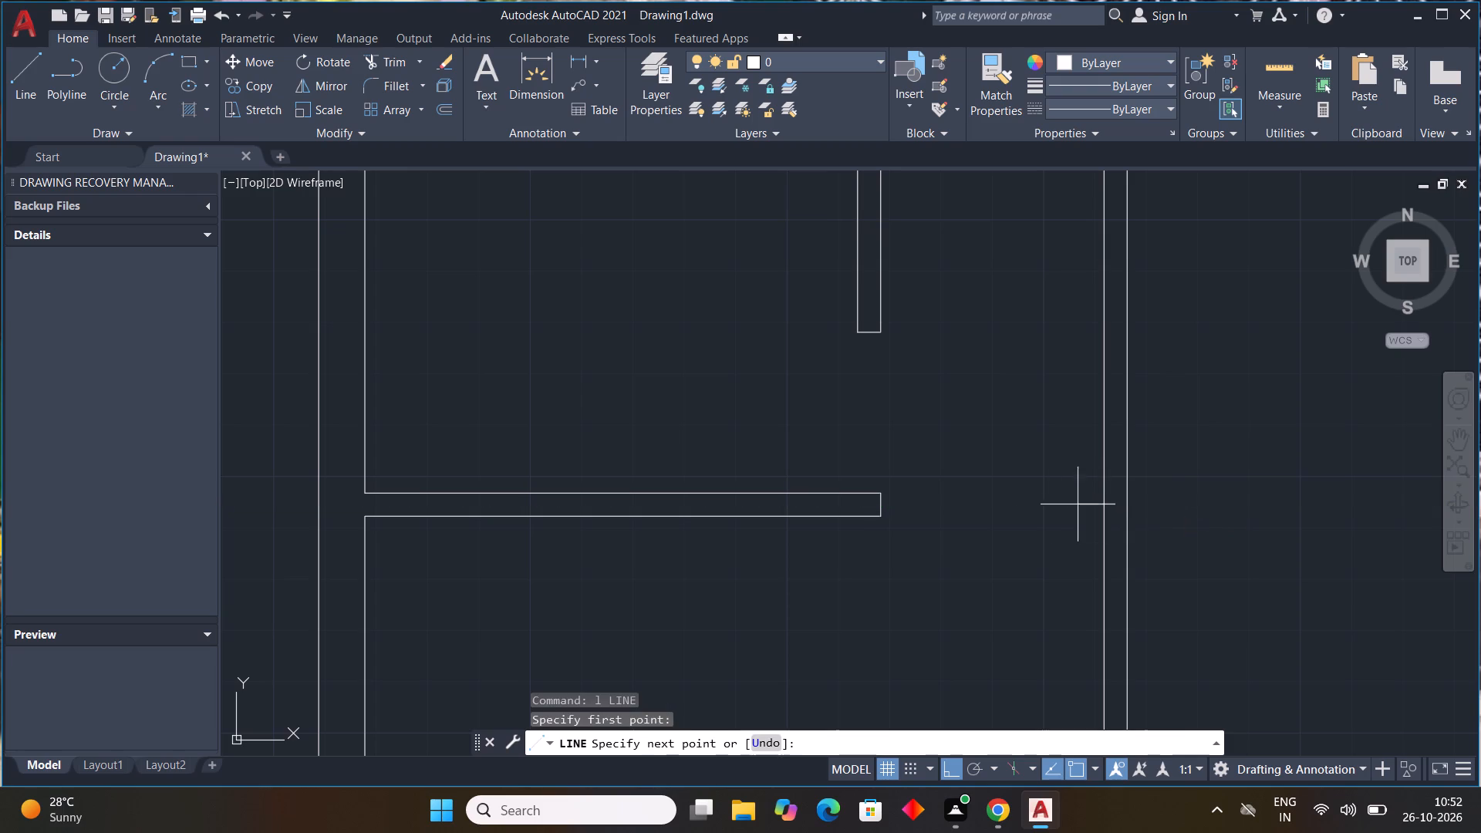
{"action": "type", "text": "1\""}
{"action": "key", "text": "Return"}
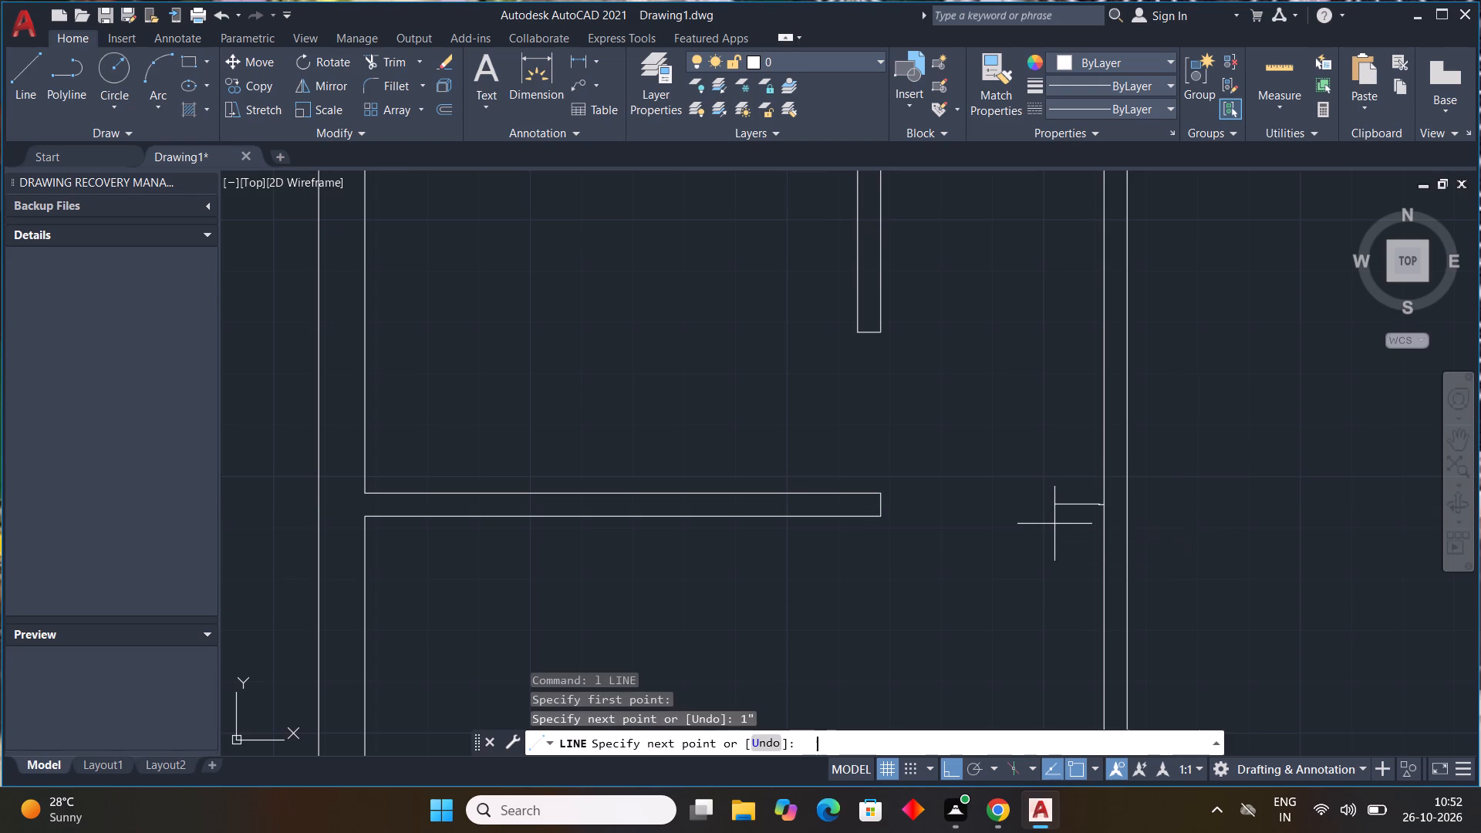
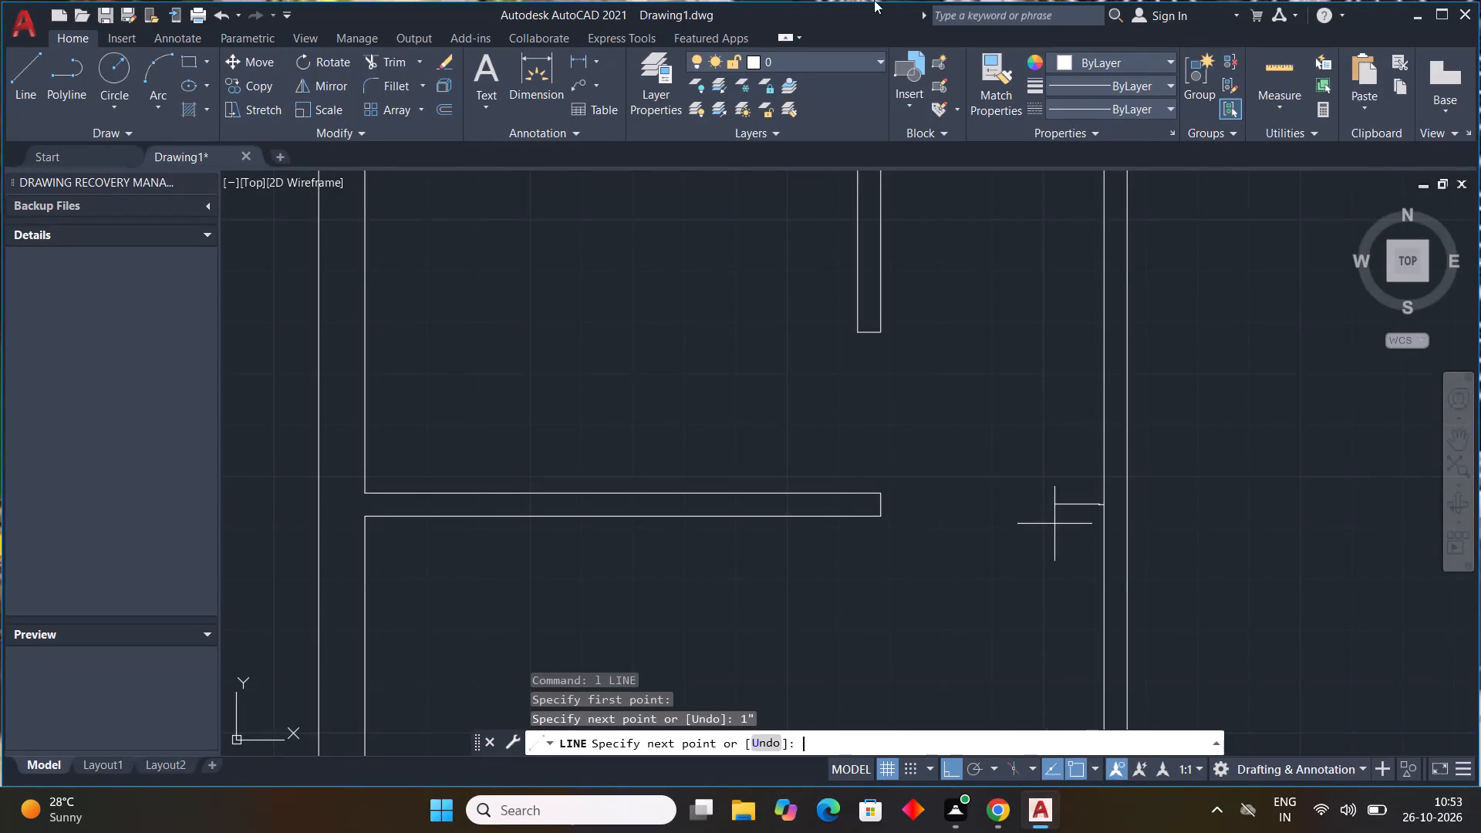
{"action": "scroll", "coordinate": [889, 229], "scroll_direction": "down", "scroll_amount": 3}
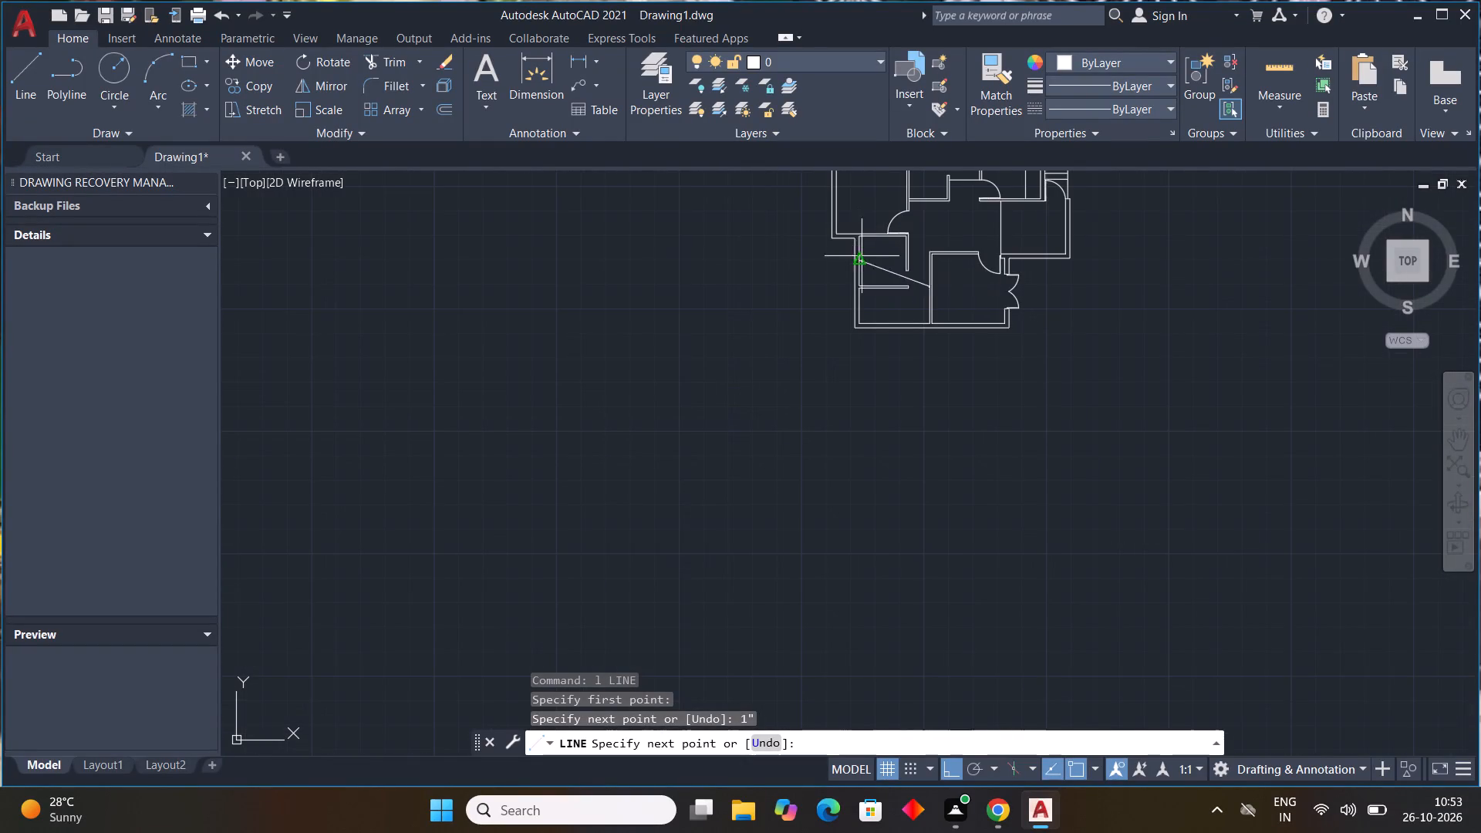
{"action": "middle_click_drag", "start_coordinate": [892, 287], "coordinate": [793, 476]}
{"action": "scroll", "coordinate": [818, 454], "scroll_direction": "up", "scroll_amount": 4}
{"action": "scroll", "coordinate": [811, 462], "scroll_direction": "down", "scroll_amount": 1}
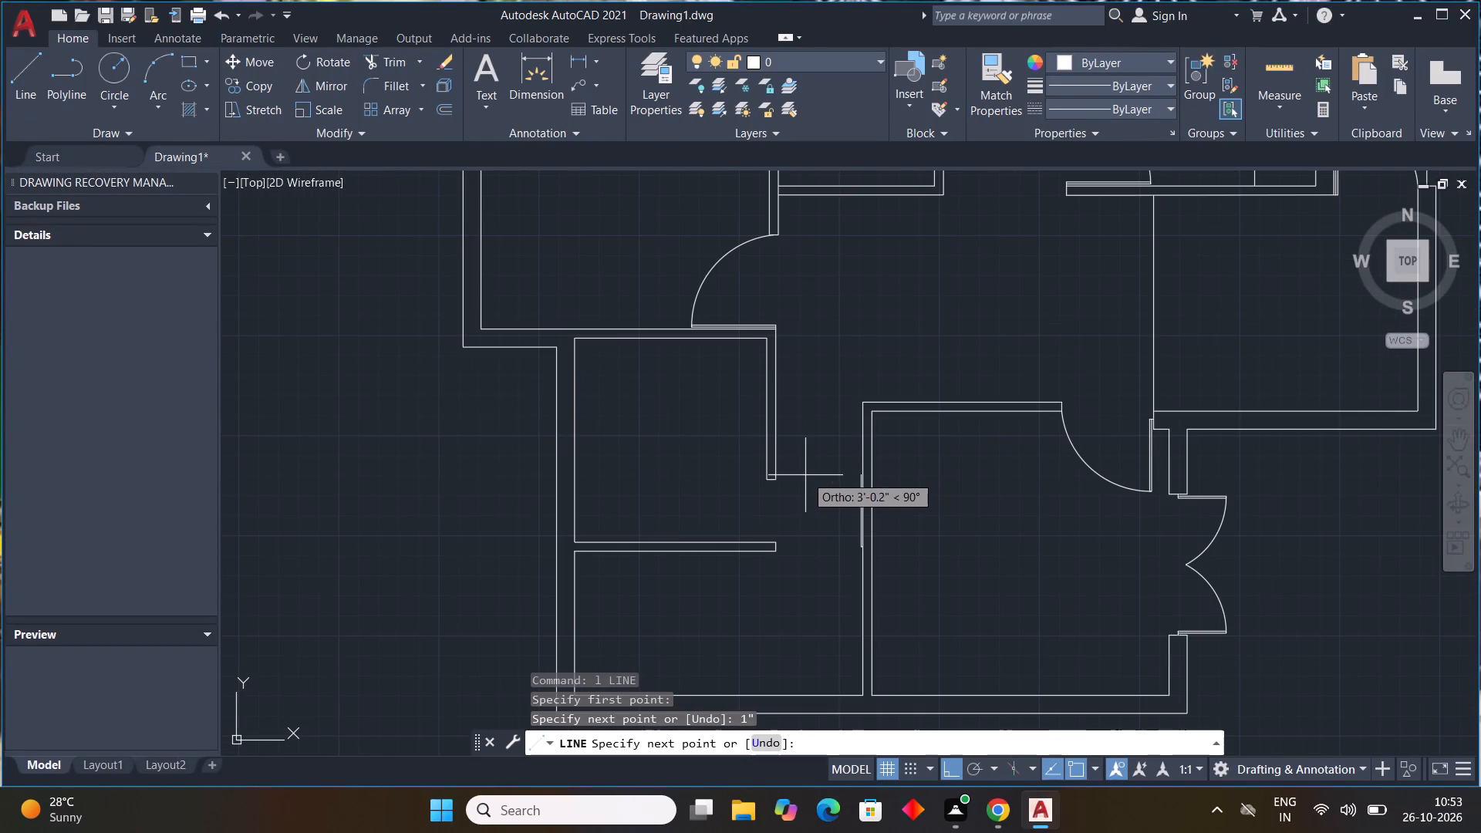
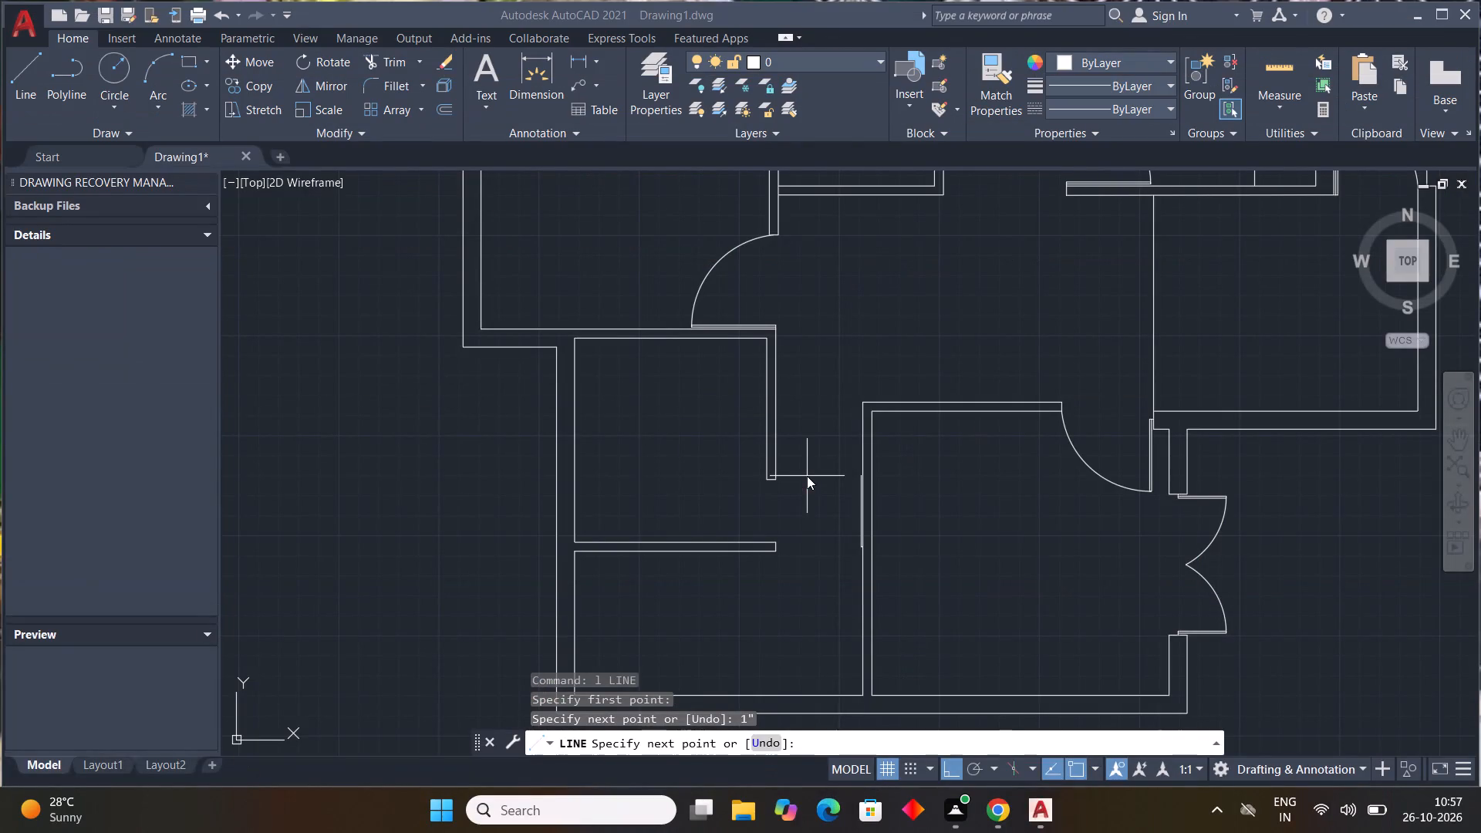
Finish the door leaf against the corridor's east wall with a 3' side southward and an end line back, object snap off only while drawing.
{"action": "scroll", "coordinate": [816, 500], "scroll_direction": "down", "scroll_amount": 3}
{"action": "scroll", "coordinate": [849, 508], "scroll_direction": "up", "scroll_amount": 2}
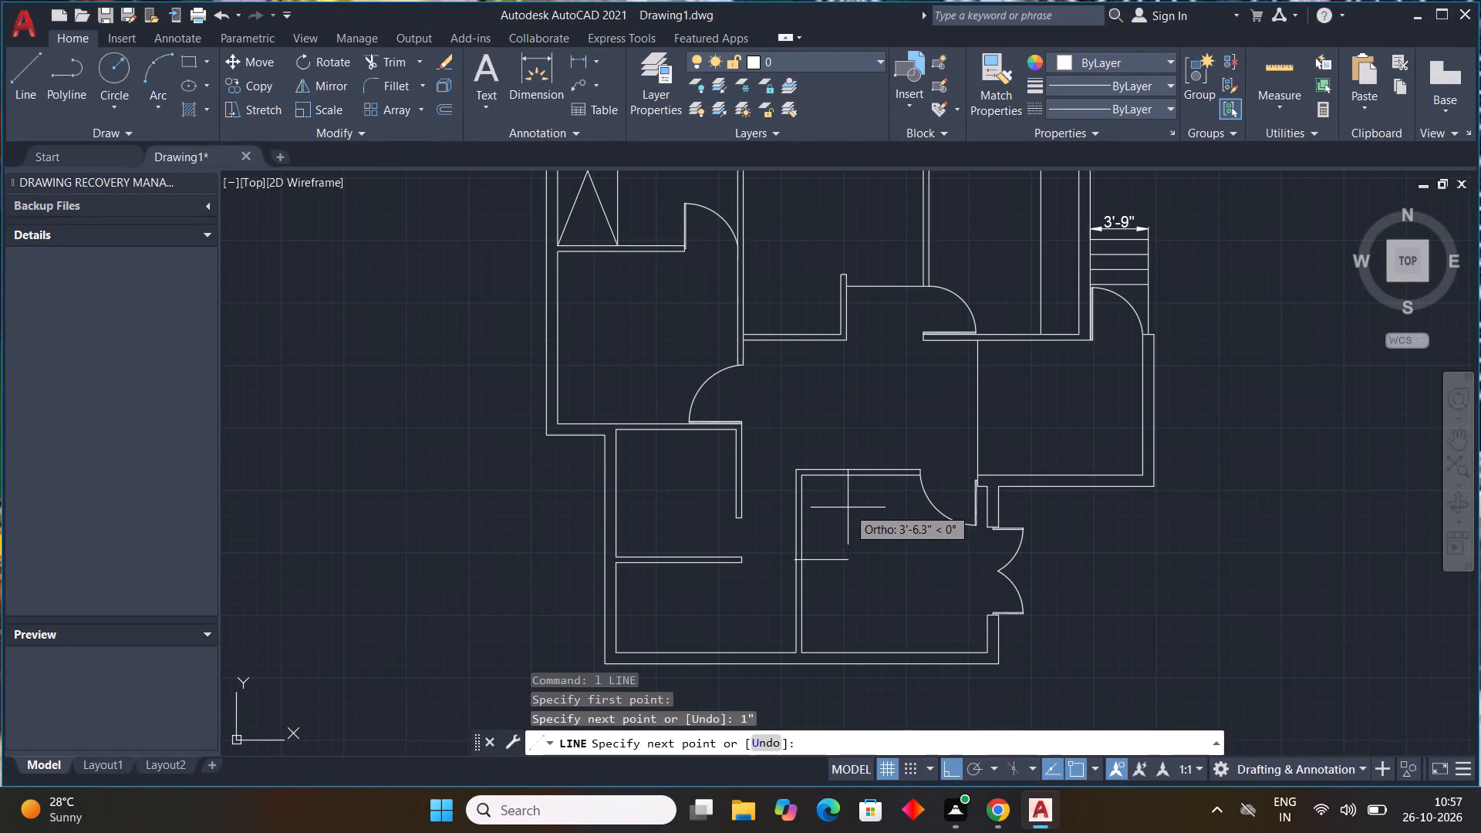
{"action": "scroll", "coordinate": [751, 533], "scroll_direction": "up", "scroll_amount": 3}
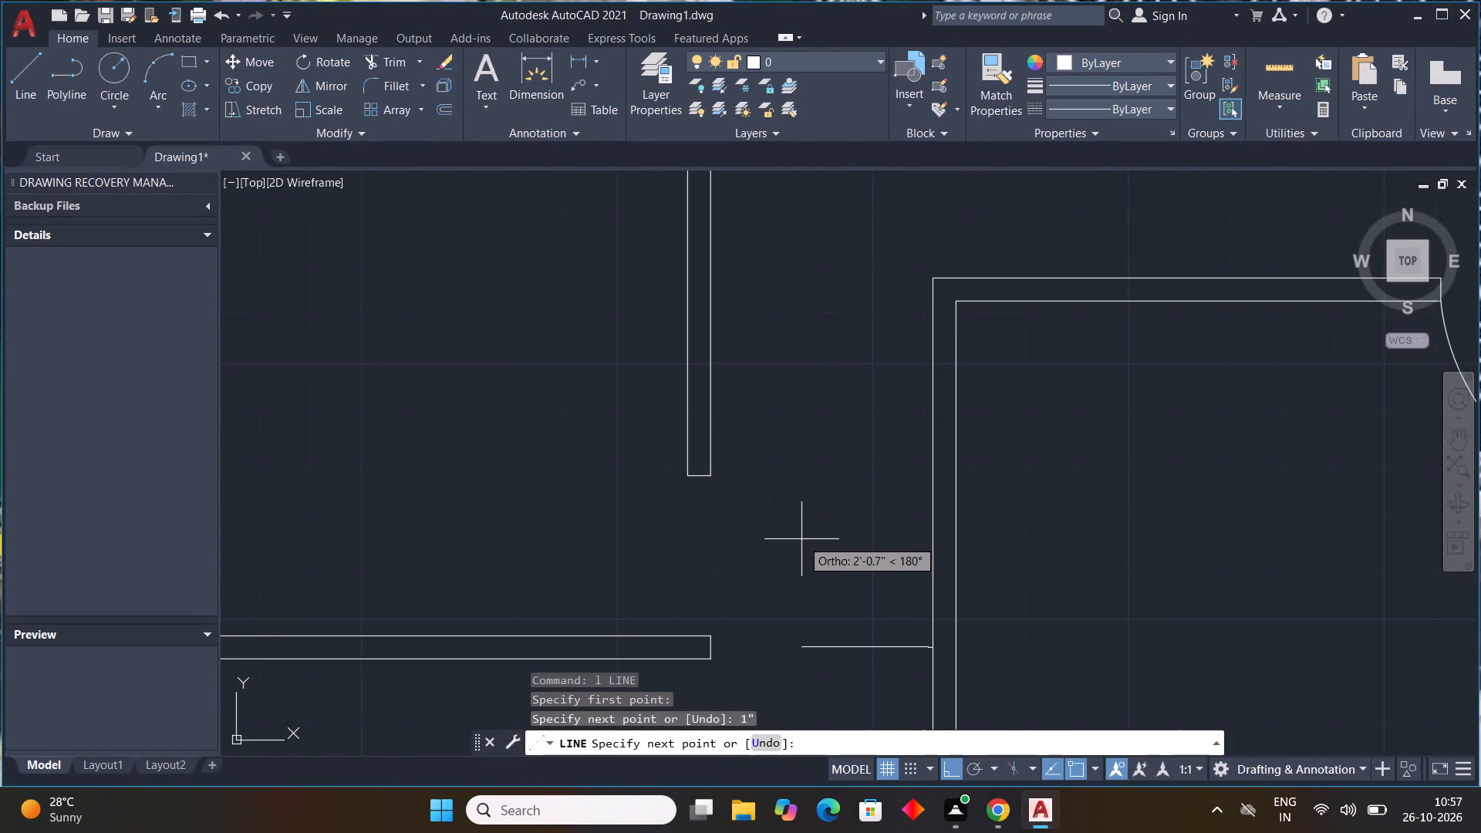
{"action": "key", "text": "F3"}
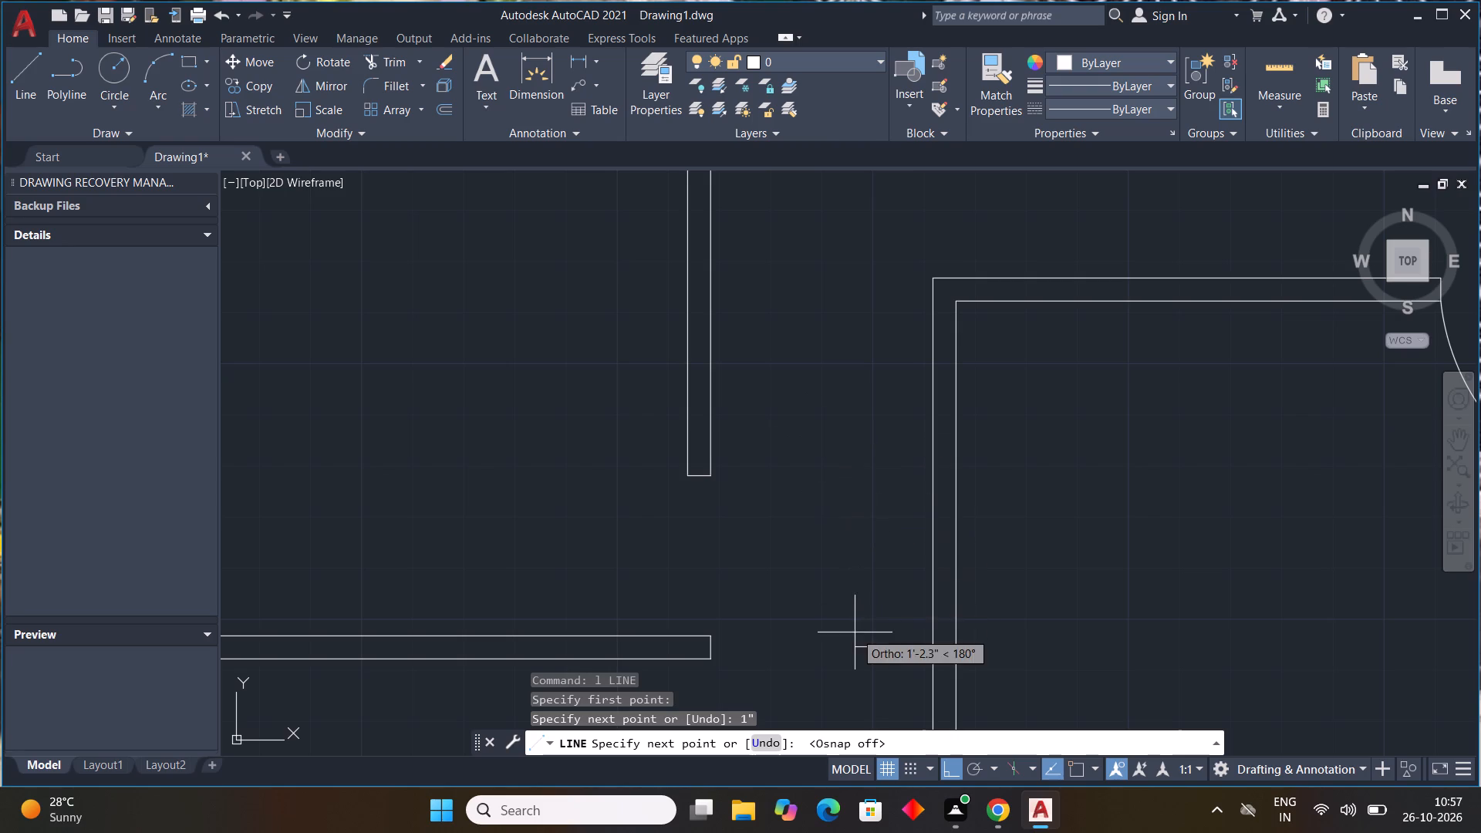
{"action": "middle_click_drag", "start_coordinate": [855, 632], "coordinate": [781, 443]}
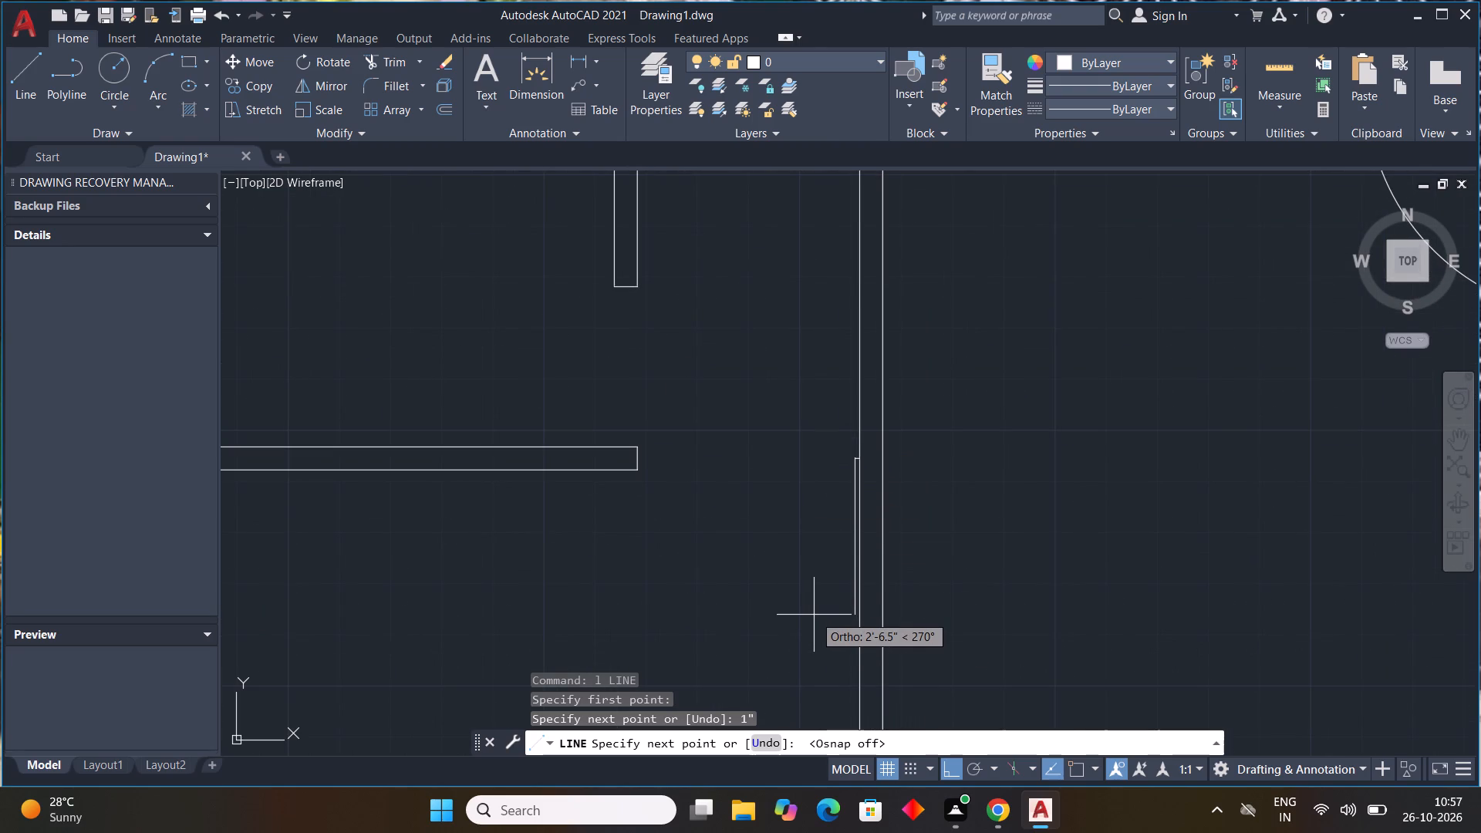
{"action": "scroll", "coordinate": [814, 615], "scroll_direction": "down", "scroll_amount": 2}
{"action": "scroll", "coordinate": [814, 632], "scroll_direction": "up", "scroll_amount": 3}
{"action": "middle_click_drag", "start_coordinate": [805, 622], "coordinate": [747, 604]}
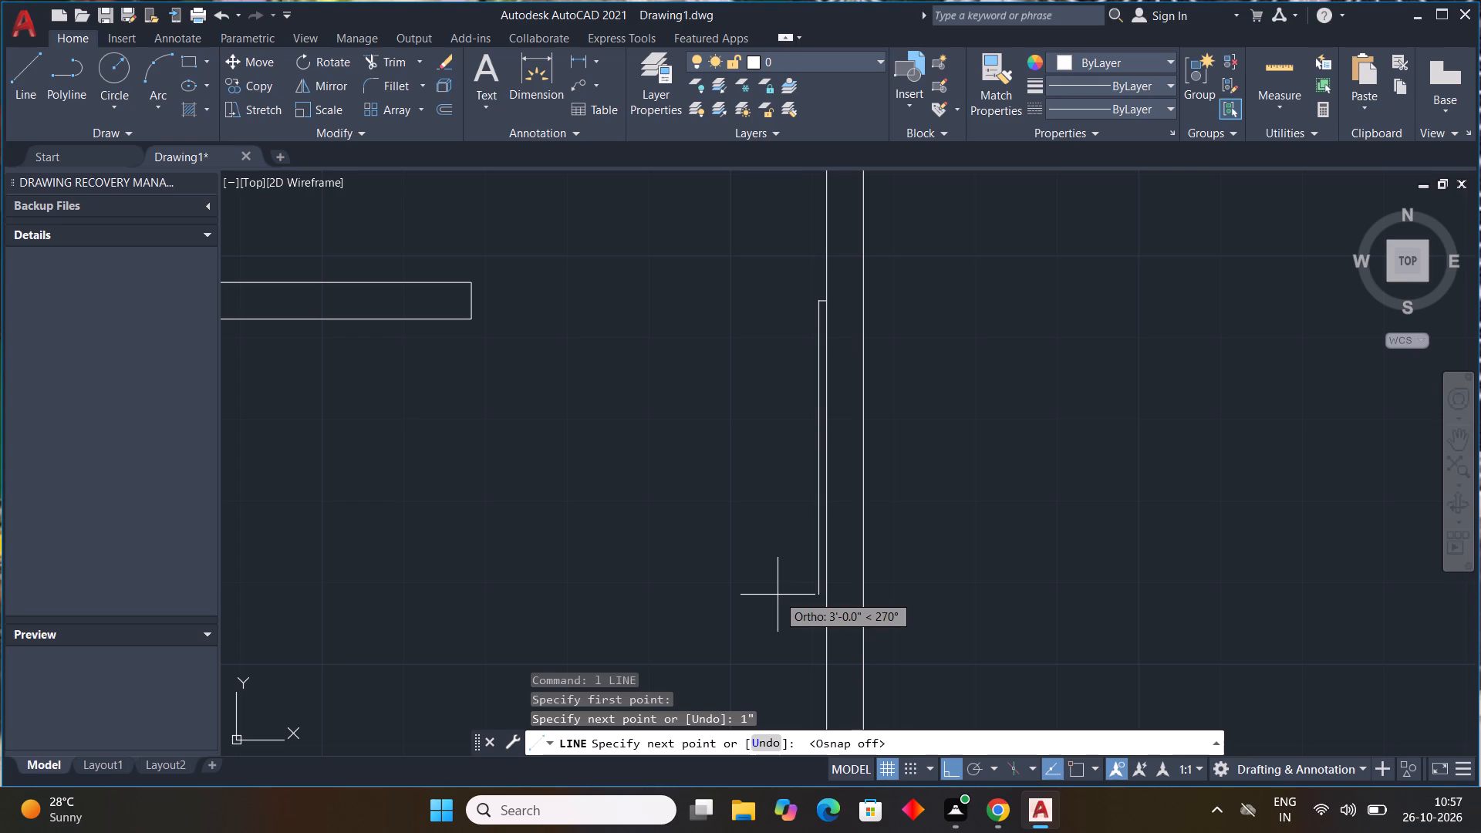
{"action": "type", "text": "3'"}
{"action": "key", "text": "Return"}
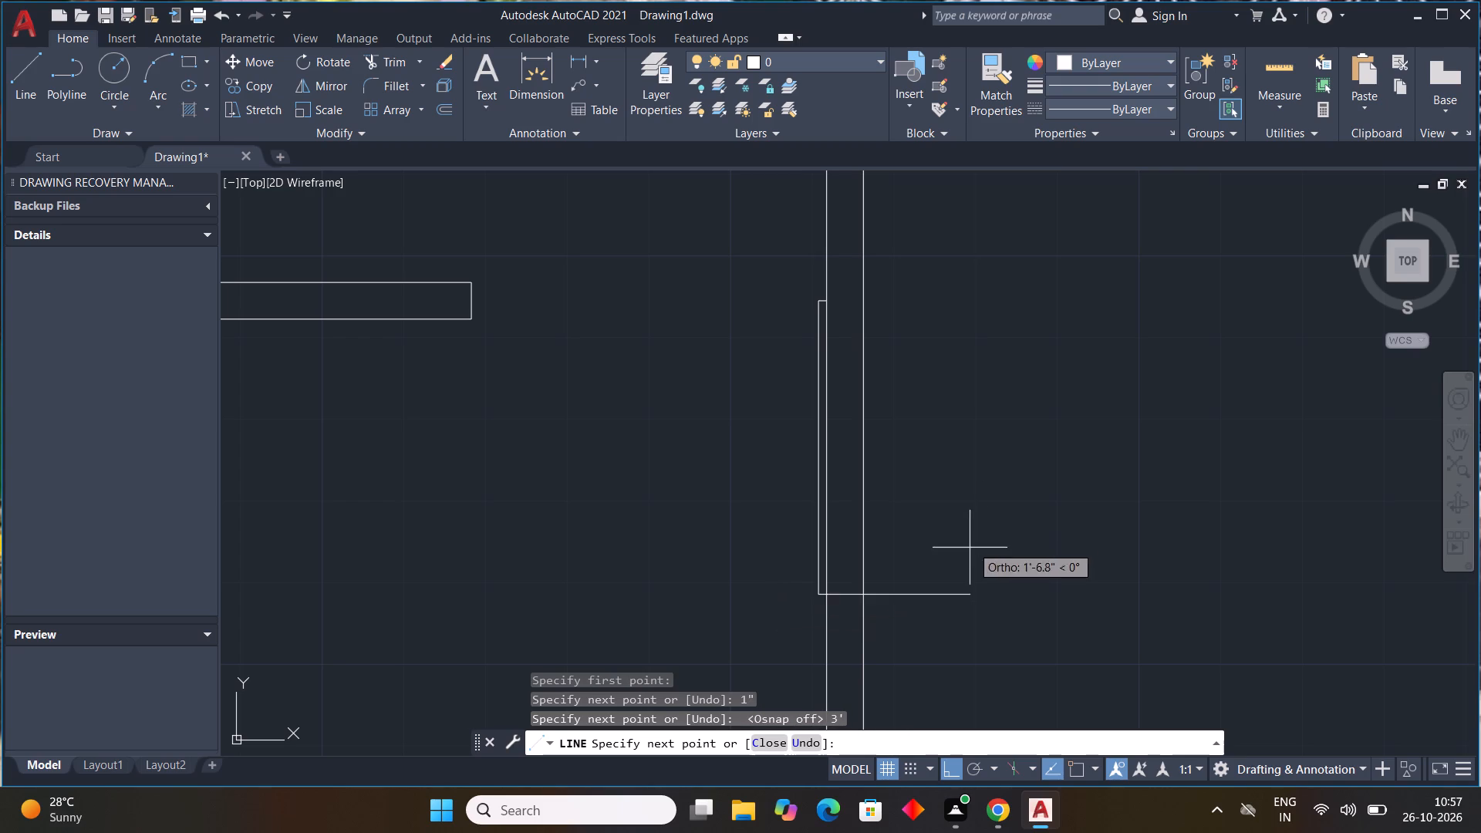
{"action": "scroll", "coordinate": [786, 612], "scroll_direction": "up", "scroll_amount": 2}
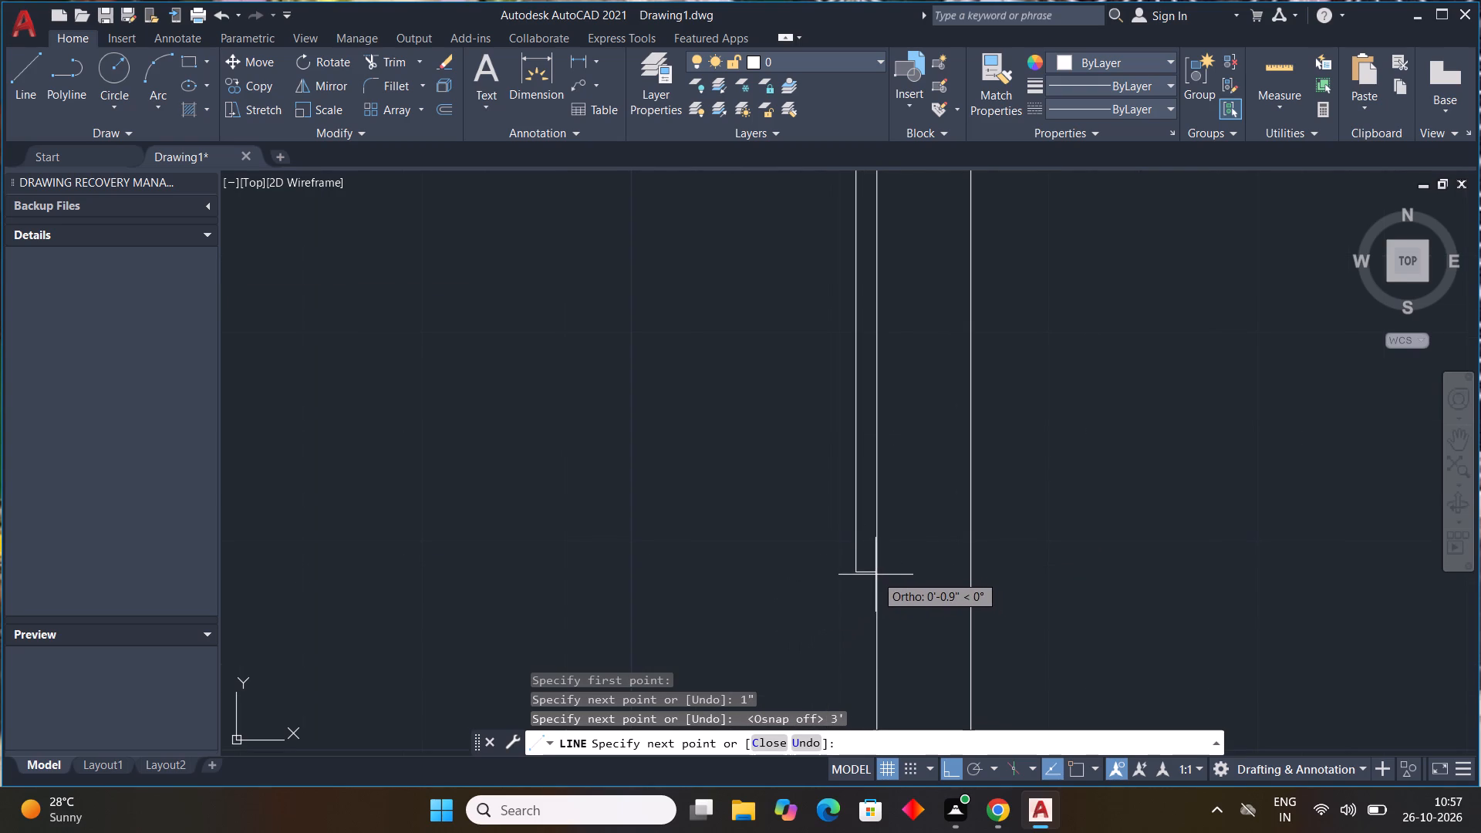
{"action": "left_click", "coordinate": [875, 575]}
{"action": "key", "text": "Escape"}
{"action": "scroll", "coordinate": [949, 611], "scroll_direction": "down", "scroll_amount": 3}
{"action": "scroll", "coordinate": [920, 594], "scroll_direction": "up", "scroll_amount": 3}
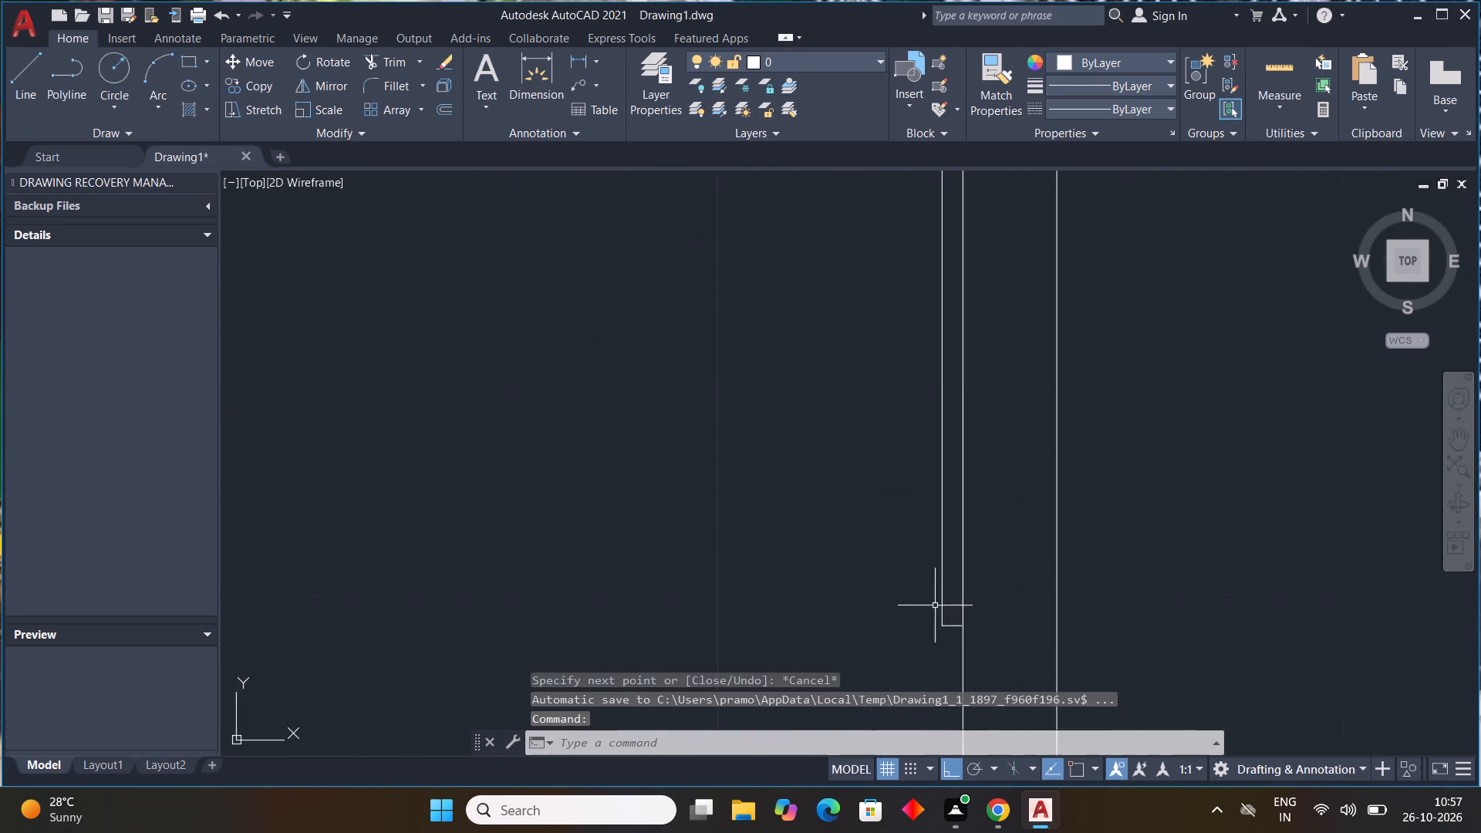
{"action": "middle_click_drag", "start_coordinate": [937, 614], "coordinate": [814, 524]}
{"action": "left_click", "coordinate": [1073, 773]}
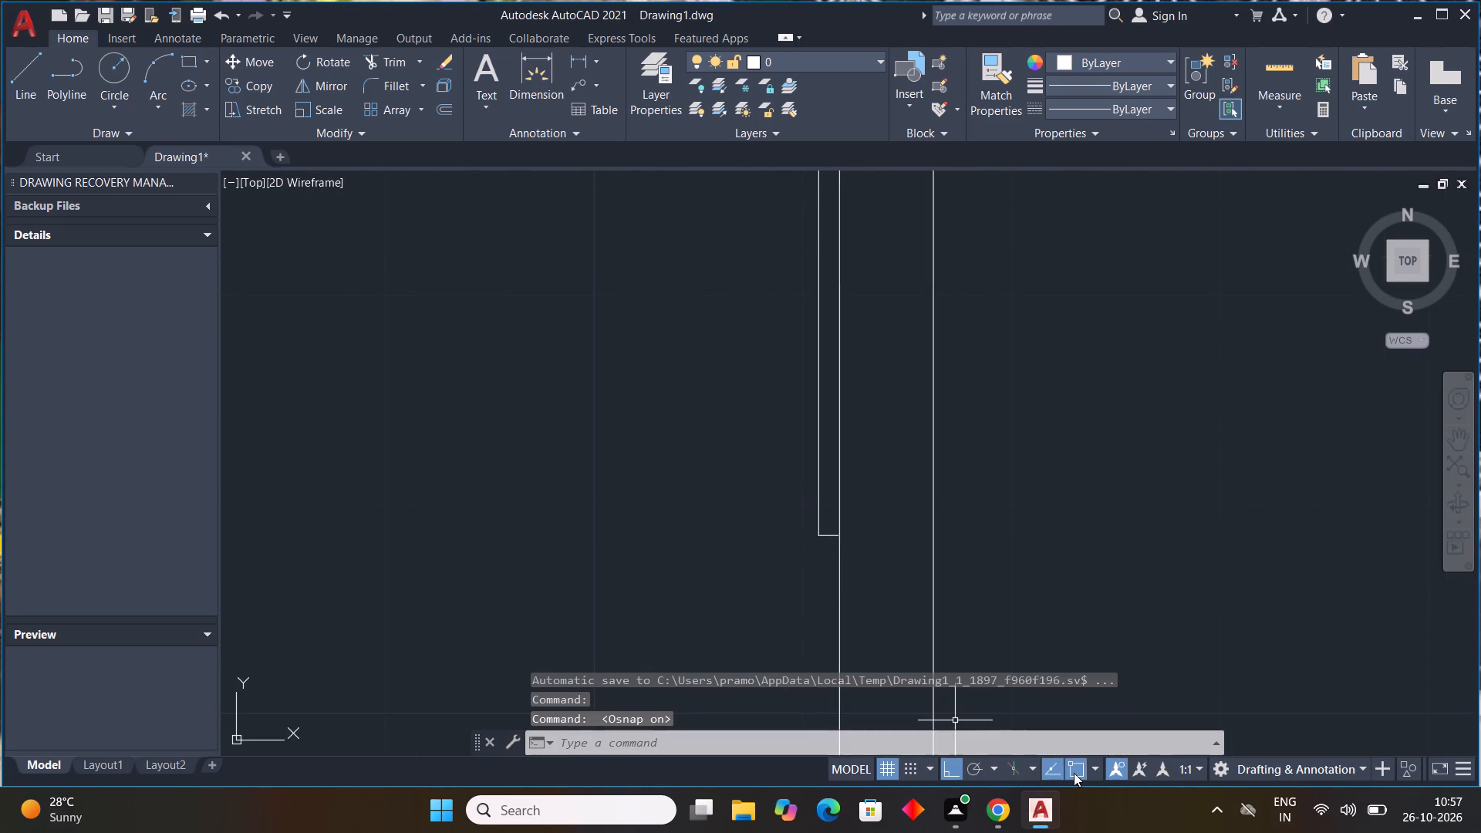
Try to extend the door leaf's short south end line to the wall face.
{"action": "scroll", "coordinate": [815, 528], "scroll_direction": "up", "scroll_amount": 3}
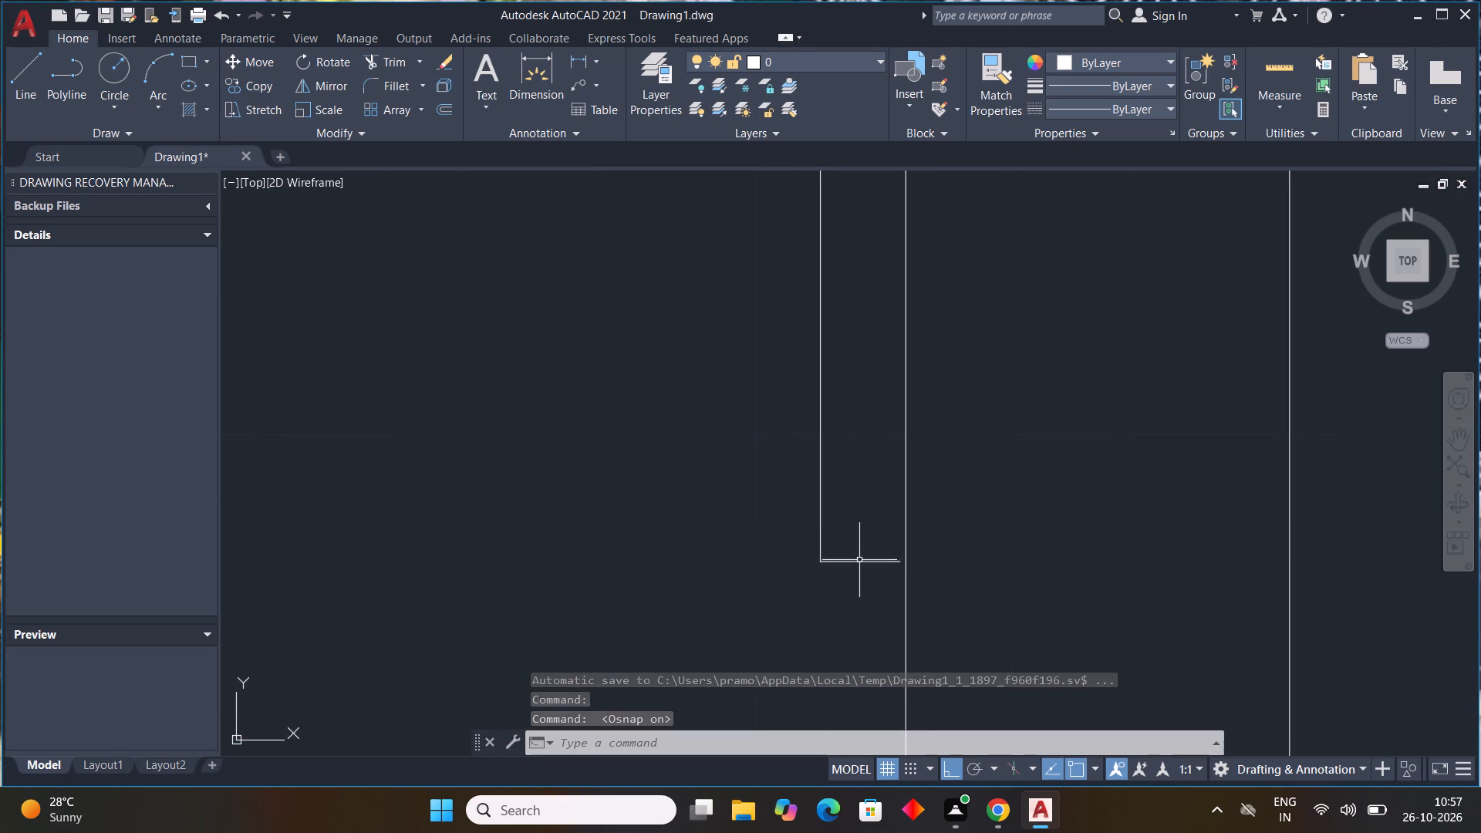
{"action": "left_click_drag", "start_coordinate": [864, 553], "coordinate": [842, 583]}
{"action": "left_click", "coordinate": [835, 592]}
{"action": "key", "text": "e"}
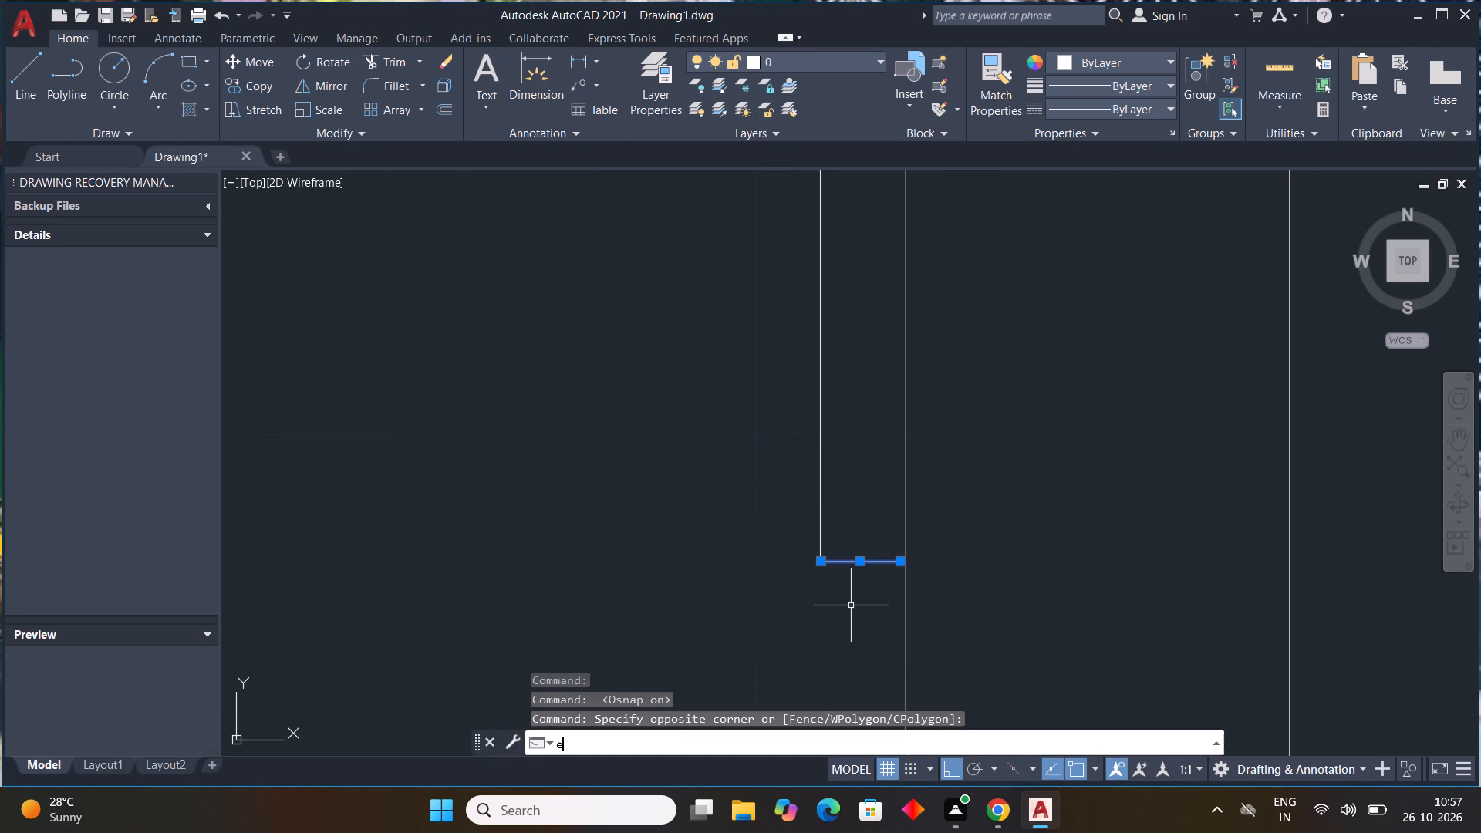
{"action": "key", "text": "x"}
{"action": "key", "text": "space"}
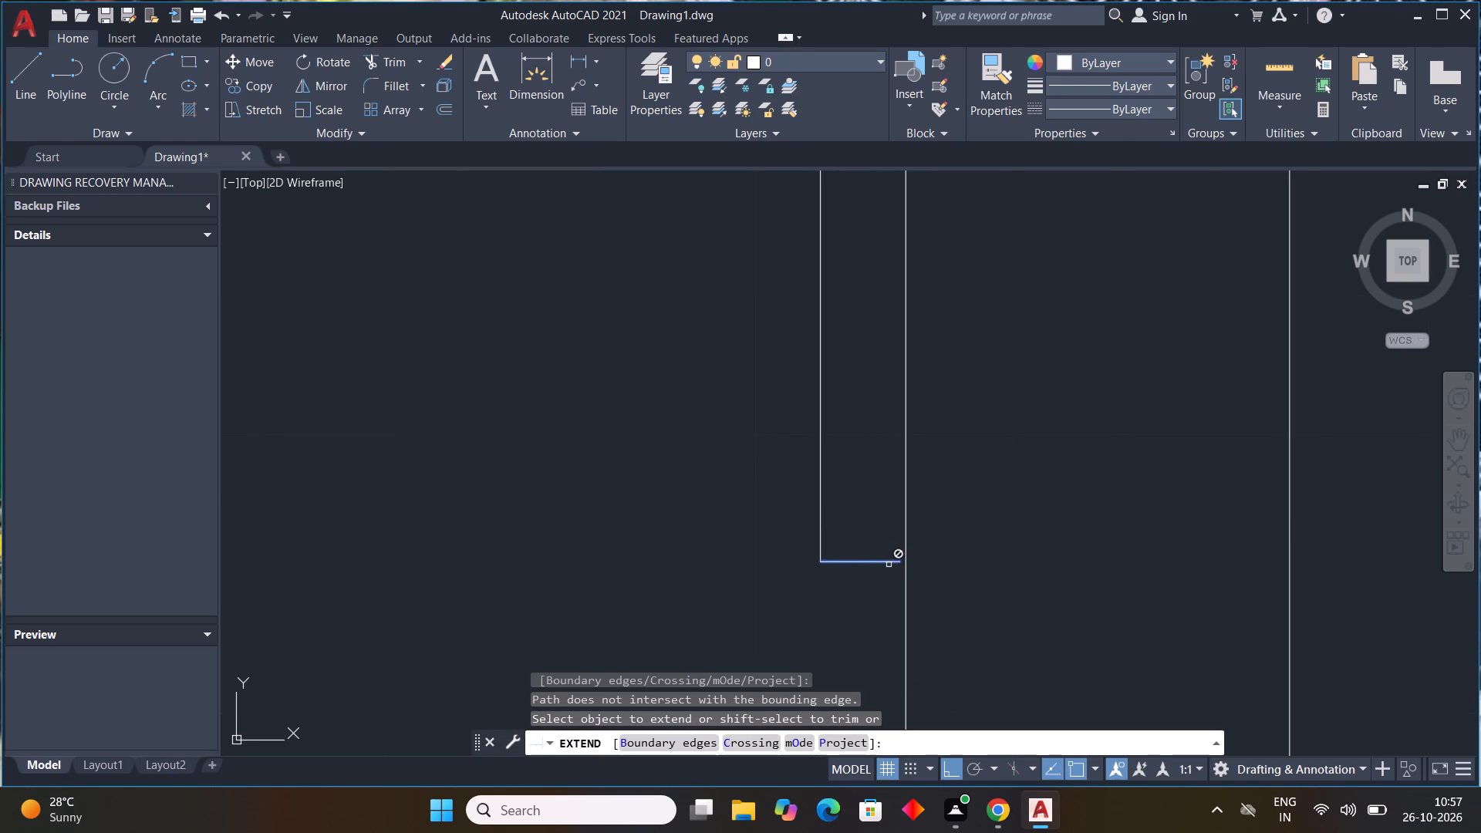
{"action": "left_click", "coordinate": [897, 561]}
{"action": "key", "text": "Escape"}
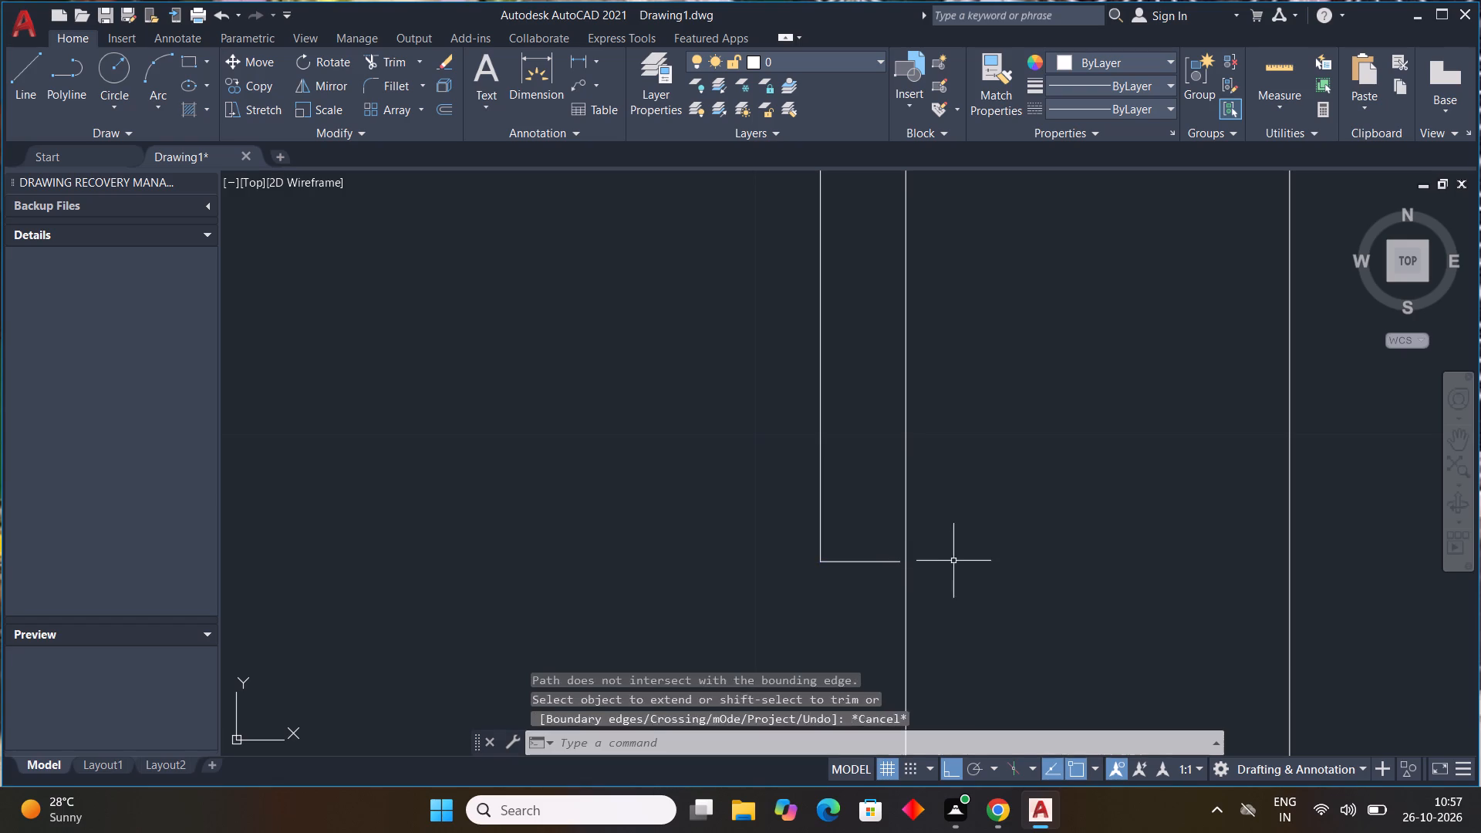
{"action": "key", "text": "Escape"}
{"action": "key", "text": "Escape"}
Stretch the east endpoint of the door leaf's south end line to meet the wall face.
{"action": "left_click", "coordinate": [869, 561]}
{"action": "scroll", "coordinate": [919, 566], "scroll_direction": "up", "scroll_amount": 4}
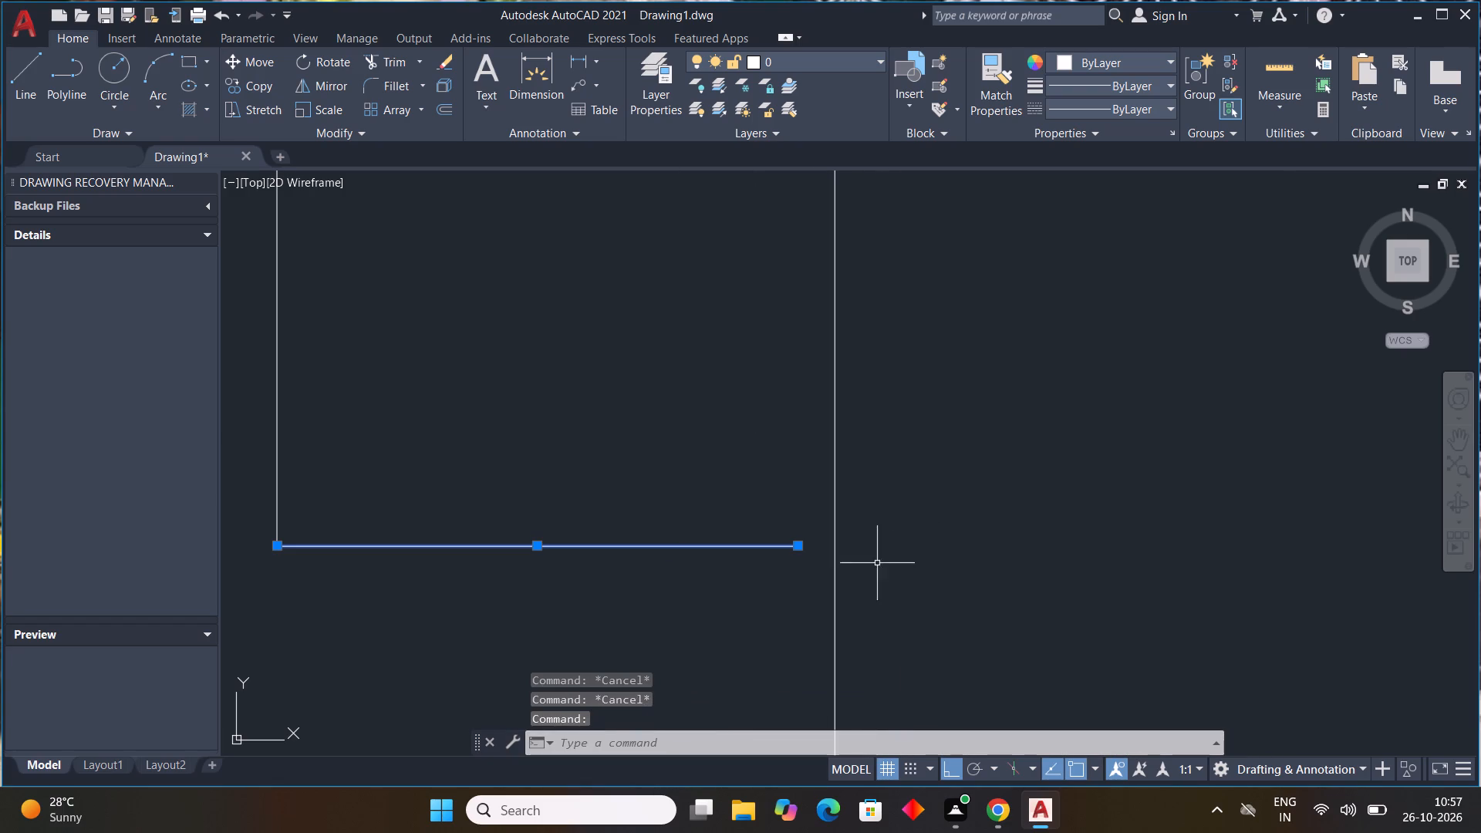
{"action": "left_click", "coordinate": [799, 547]}
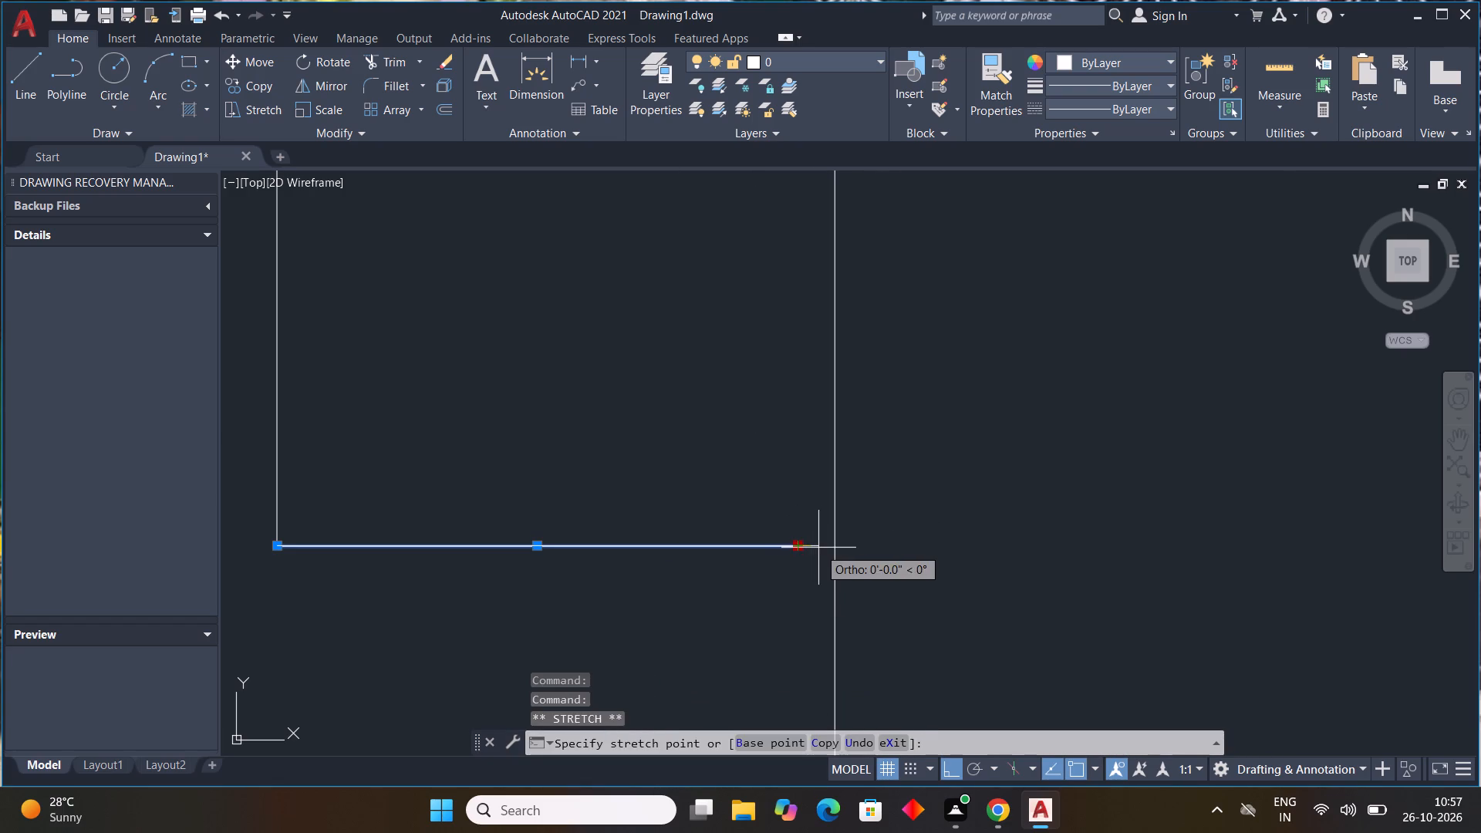
{"action": "left_click", "coordinate": [836, 545]}
{"action": "scroll", "coordinate": [876, 548], "scroll_direction": "down", "scroll_amount": 3}
{"action": "key", "text": "Escape"}
{"action": "key", "text": "Escape"}
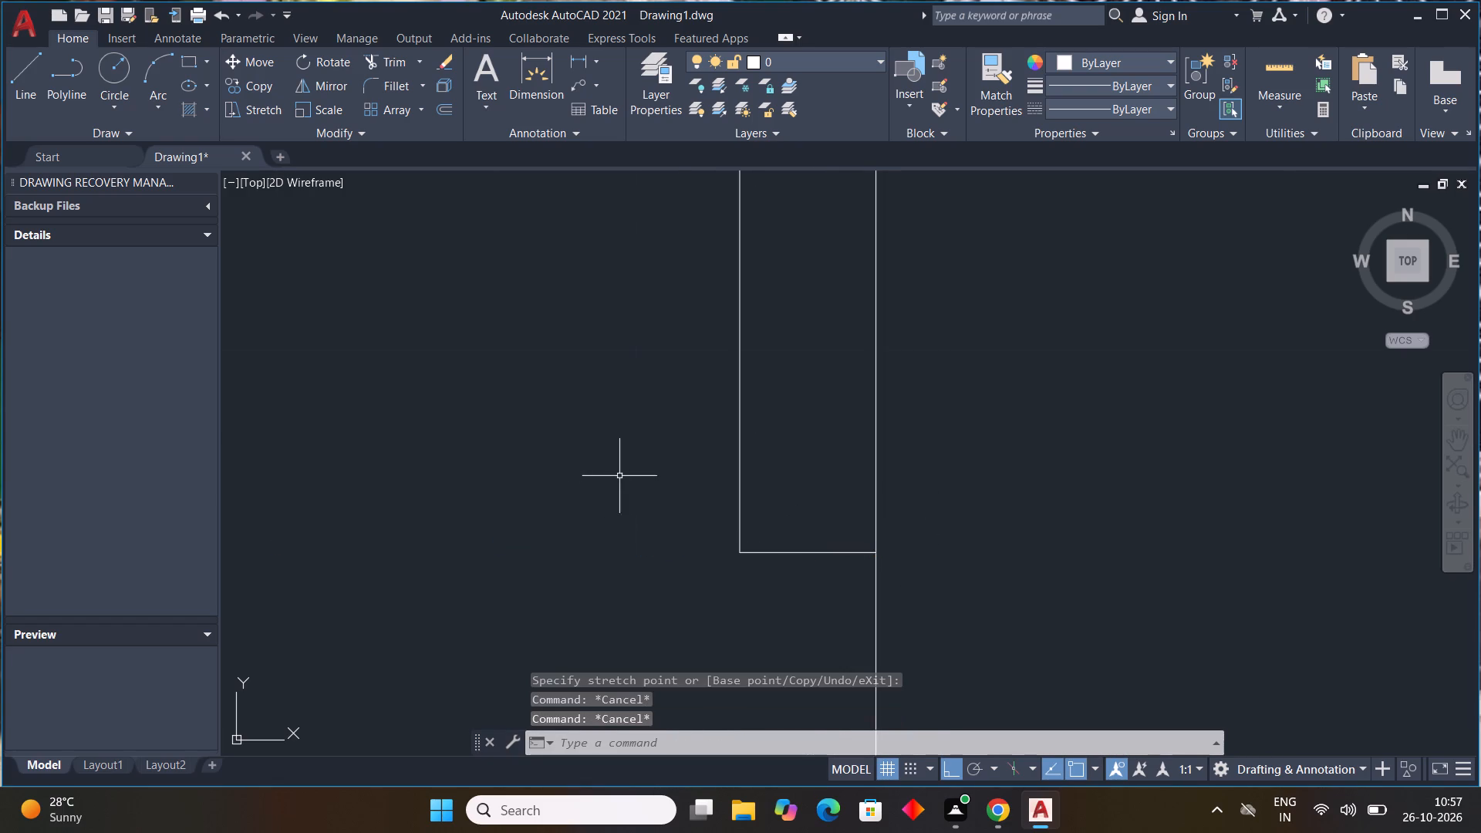
Draw a three-point swing arc from the leaf's south end at the wall to the east end of the horizontal partition.
{"action": "scroll", "coordinate": [633, 478], "scroll_direction": "down", "scroll_amount": 6}
{"action": "middle_click_drag", "start_coordinate": [939, 557], "coordinate": [1197, 545]}
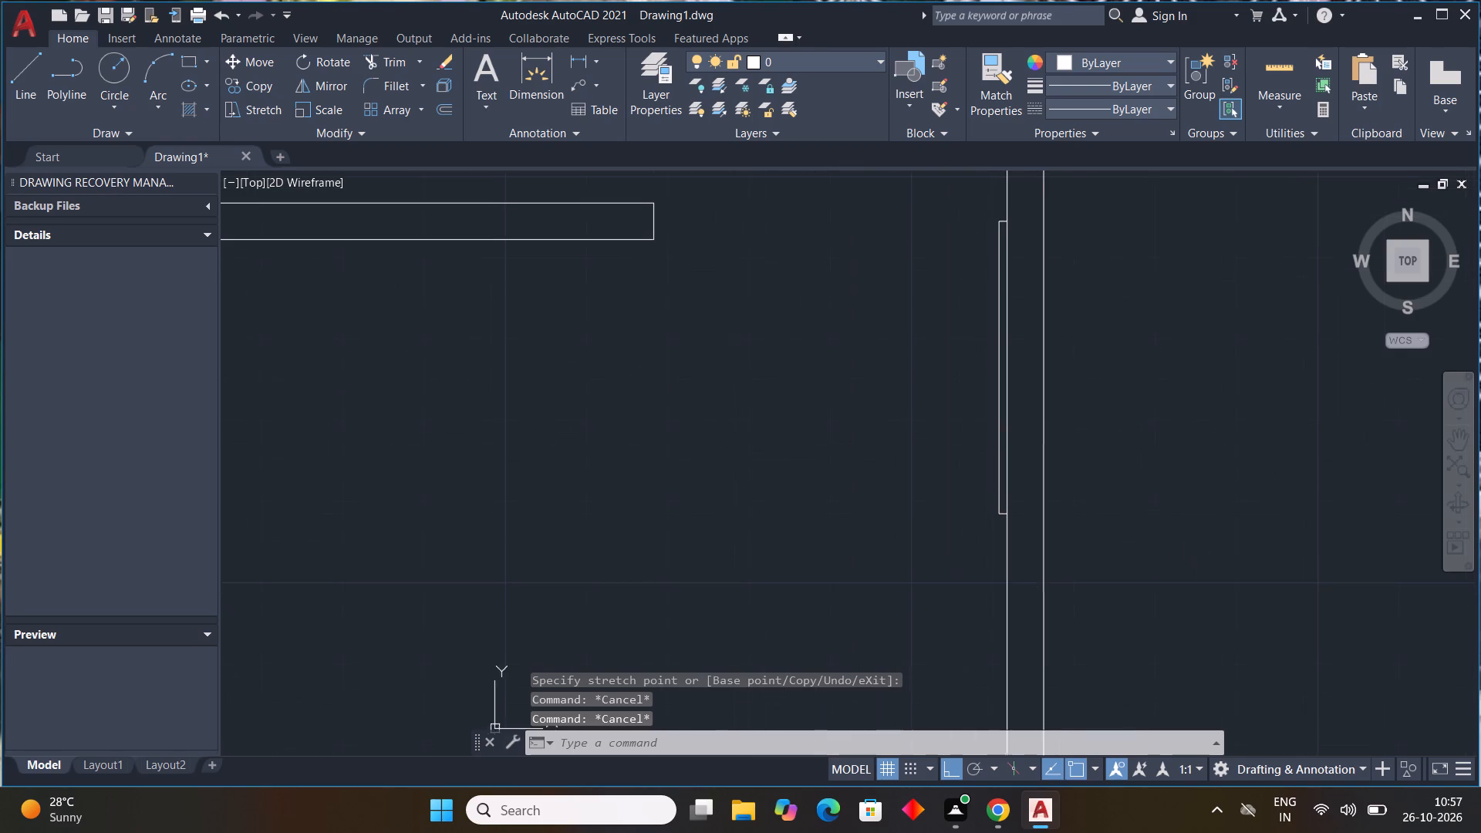
{"action": "left_click", "coordinate": [162, 102]}
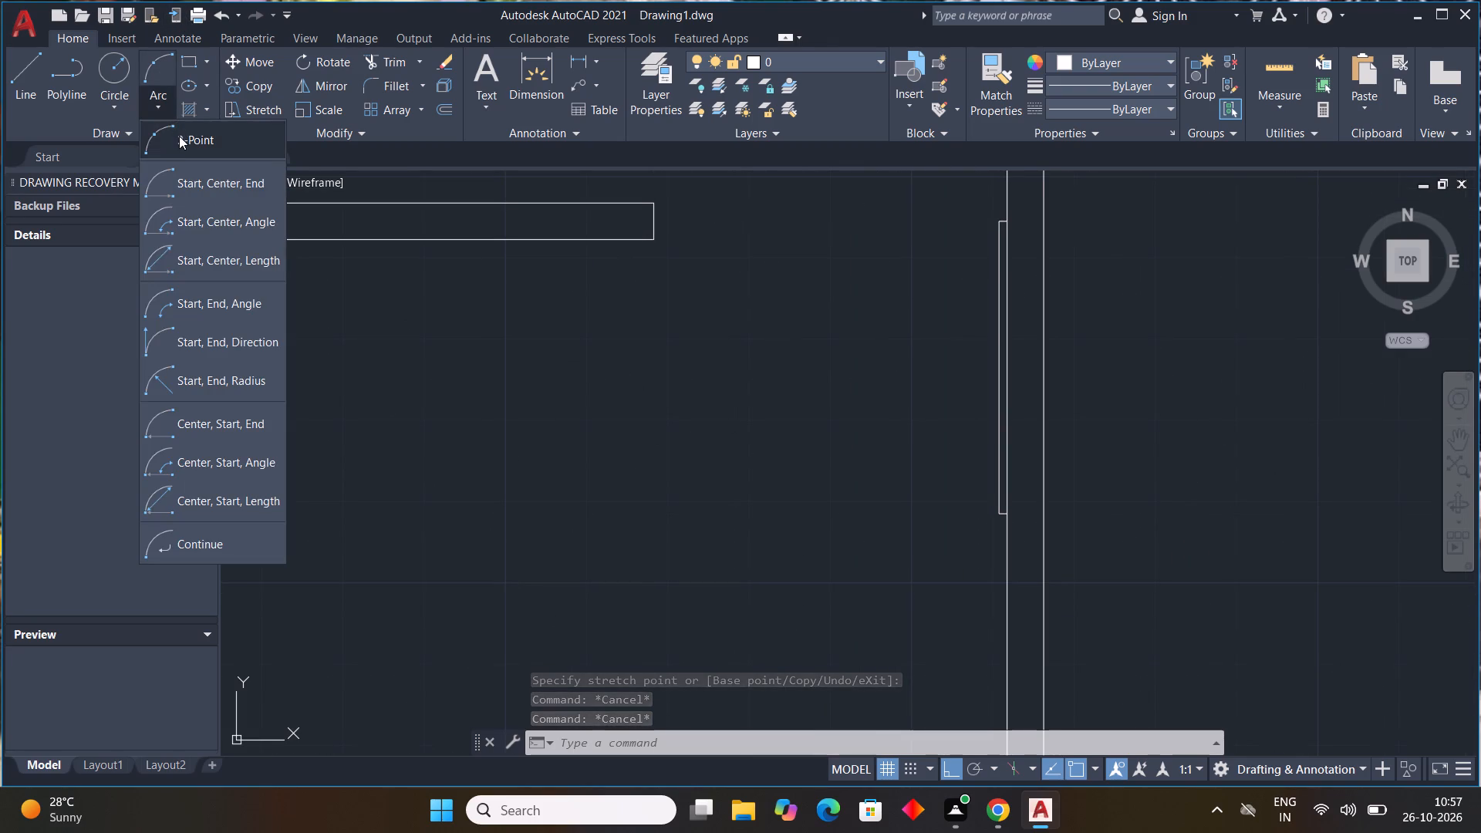
{"action": "left_click", "coordinate": [179, 136]}
{"action": "scroll", "coordinate": [1026, 525], "scroll_direction": "up", "scroll_amount": 2}
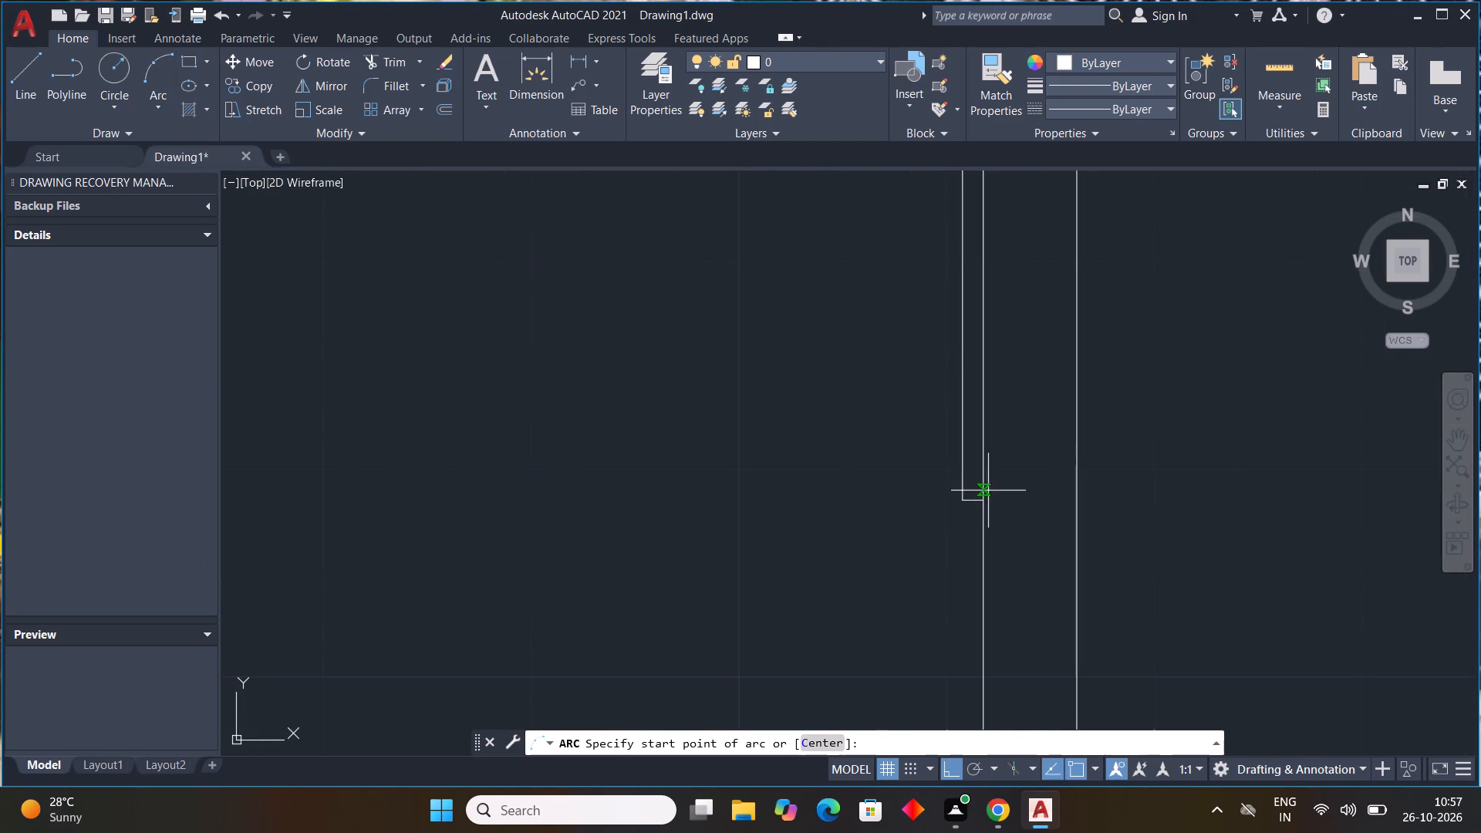
{"action": "left_click", "coordinate": [984, 501]}
{"action": "left_click_drag", "start_coordinate": [958, 504], "coordinate": [901, 495]}
{"action": "scroll", "coordinate": [565, 384], "scroll_direction": "down", "scroll_amount": 1}
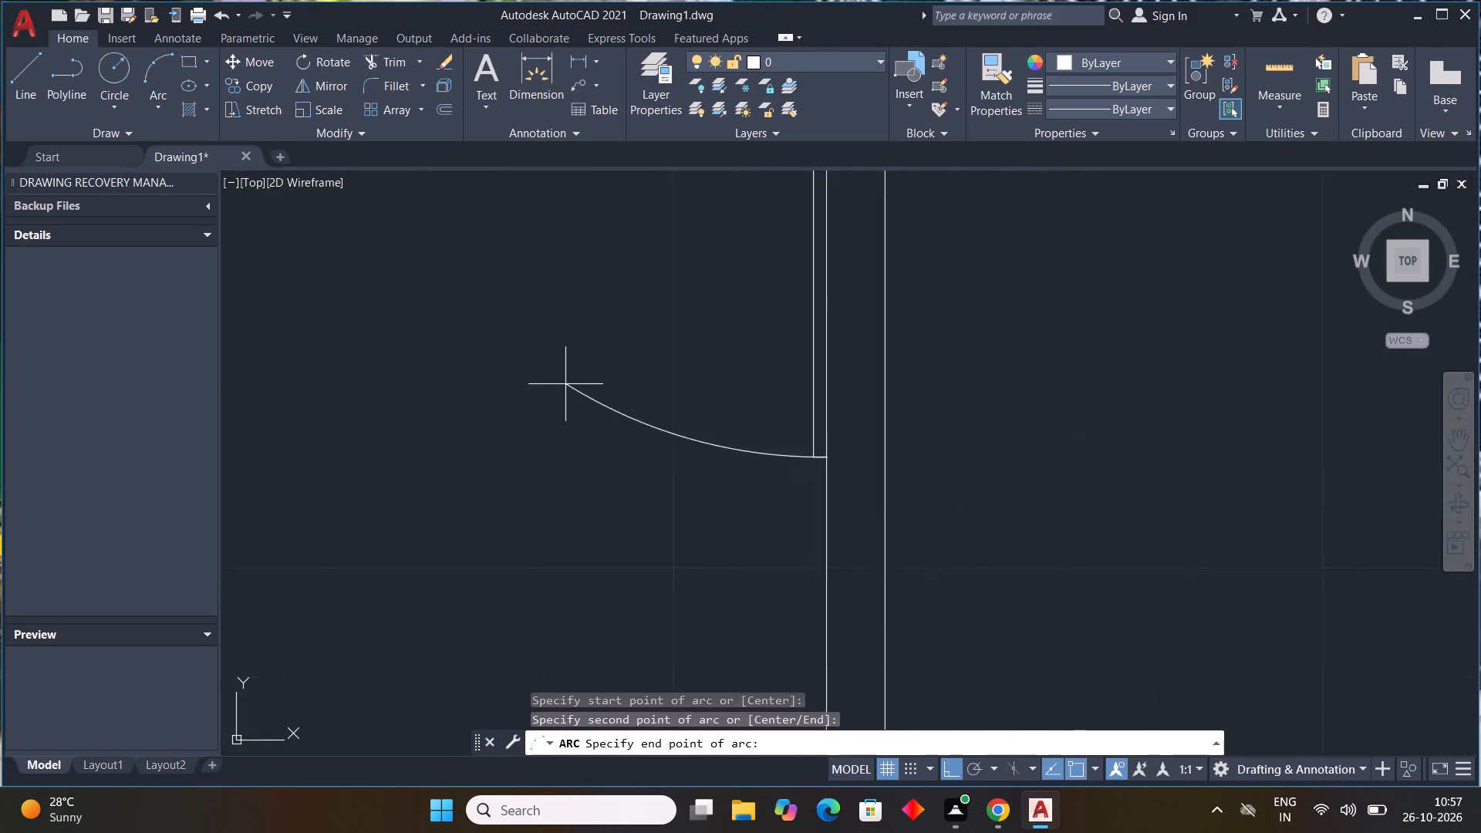
{"action": "middle_click_drag", "start_coordinate": [566, 385], "coordinate": [643, 603]}
{"action": "scroll", "coordinate": [566, 384], "scroll_direction": "down", "scroll_amount": 1}
{"action": "left_click", "coordinate": [454, 356]}
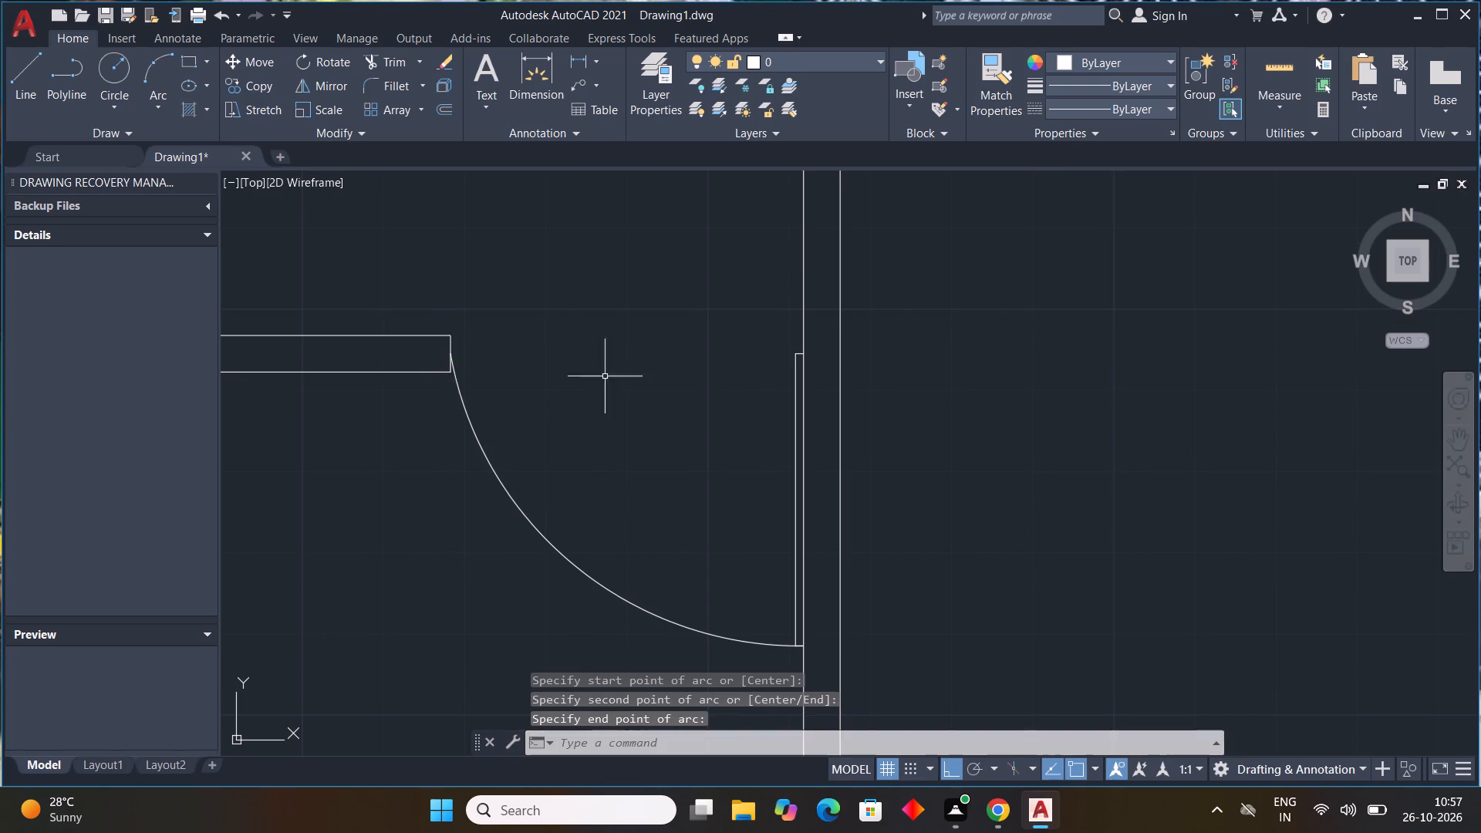
{"action": "scroll", "coordinate": [606, 376], "scroll_direction": "down", "scroll_amount": 4}
{"action": "middle_click_drag", "start_coordinate": [610, 389], "coordinate": [710, 457]}
{"action": "key", "text": "Escape"}
{"action": "key", "text": "Escape"}
{"action": "key", "text": "Escape"}
{"action": "key", "text": "Escape"}
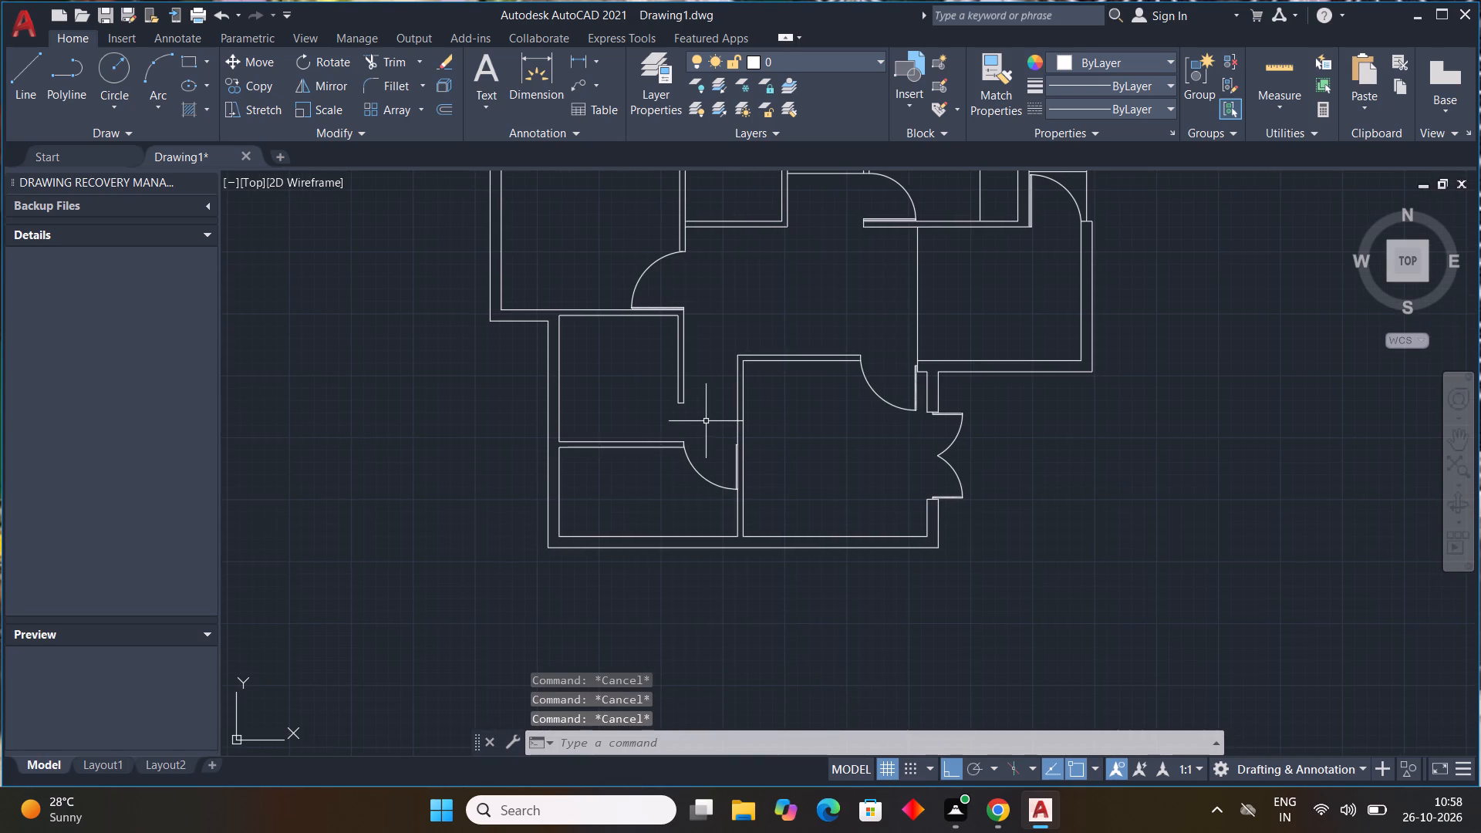
Draw a 1" by 3' door leaf along the horizontal partition's north face, running west from its east end and closed to the partition.
{"action": "scroll", "coordinate": [700, 422], "scroll_direction": "up", "scroll_amount": 4}
{"action": "key", "text": "l"}
{"action": "key", "text": "space"}
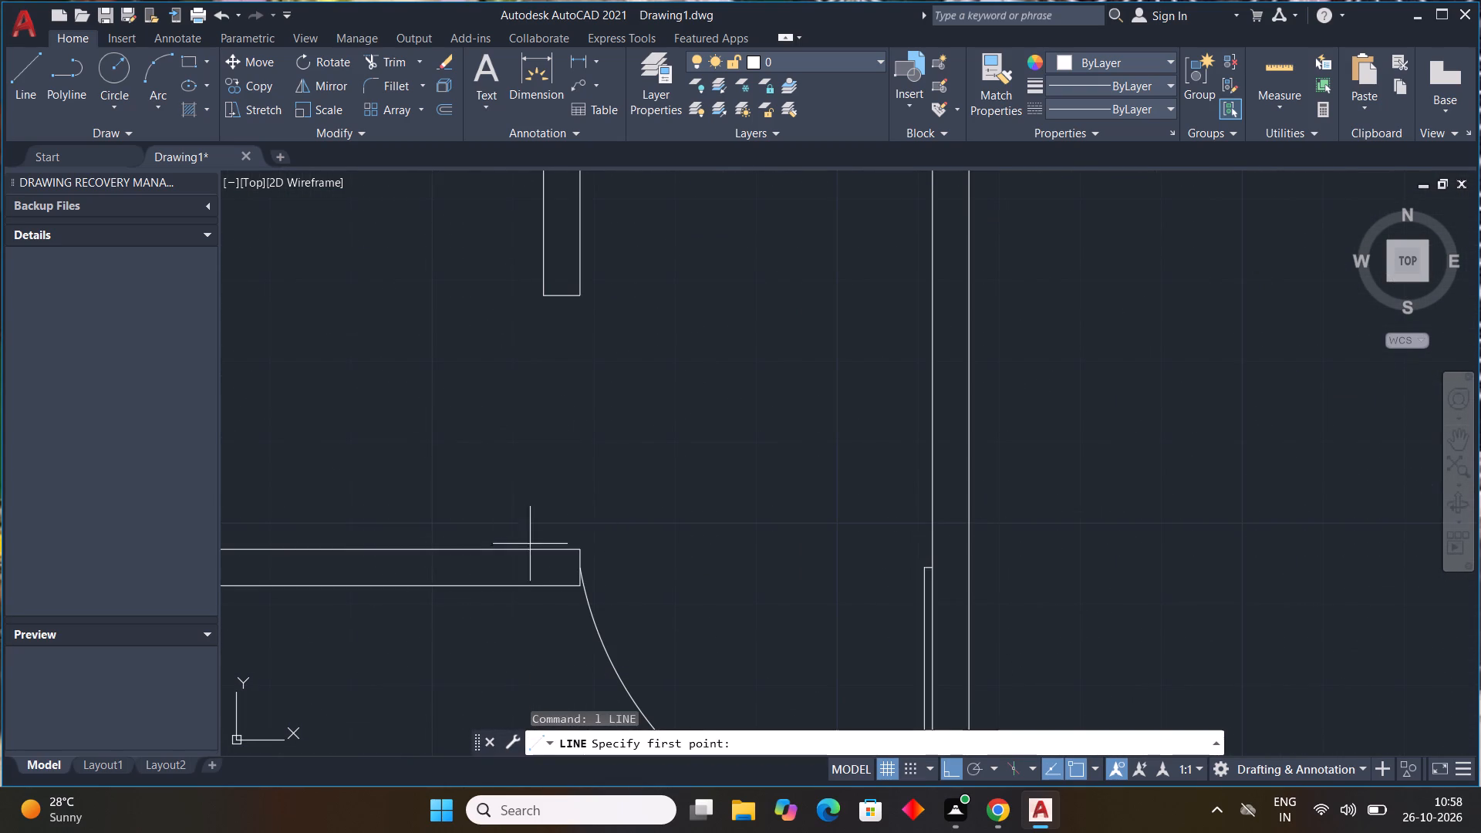
{"action": "left_click_drag", "start_coordinate": [581, 547], "coordinate": [588, 518]}
{"action": "middle_click_drag", "start_coordinate": [602, 450], "coordinate": [700, 485]}
{"action": "scroll", "coordinate": [625, 468], "scroll_direction": "down", "scroll_amount": 4}
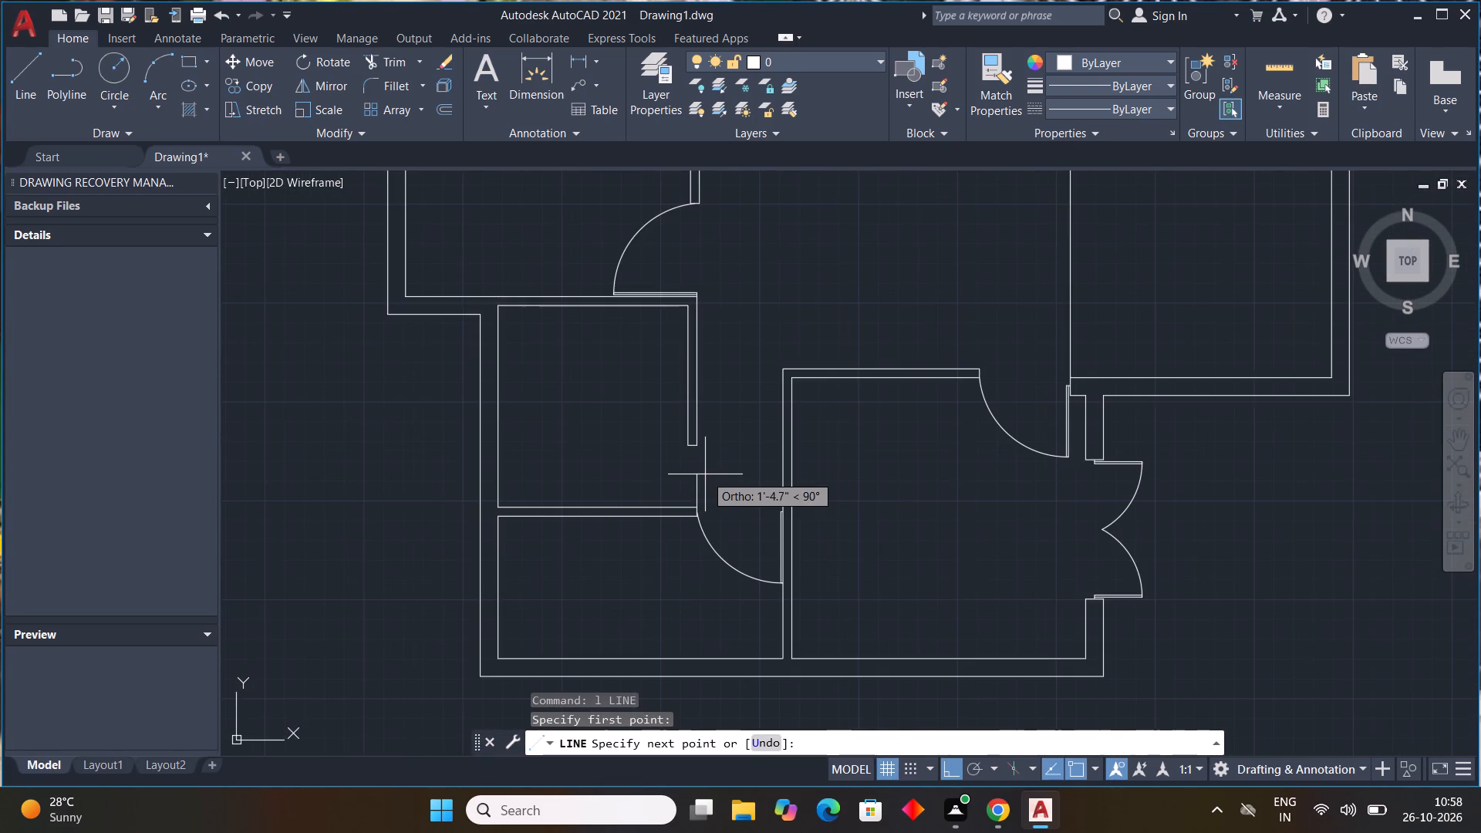
{"action": "scroll", "coordinate": [698, 475], "scroll_direction": "up", "scroll_amount": 2}
{"action": "type", "text": "1\""}
{"action": "key", "text": "Return"}
{"action": "scroll", "coordinate": [483, 475], "scroll_direction": "down", "scroll_amount": 1}
{"action": "middle_click_drag", "start_coordinate": [497, 473], "coordinate": [626, 449]}
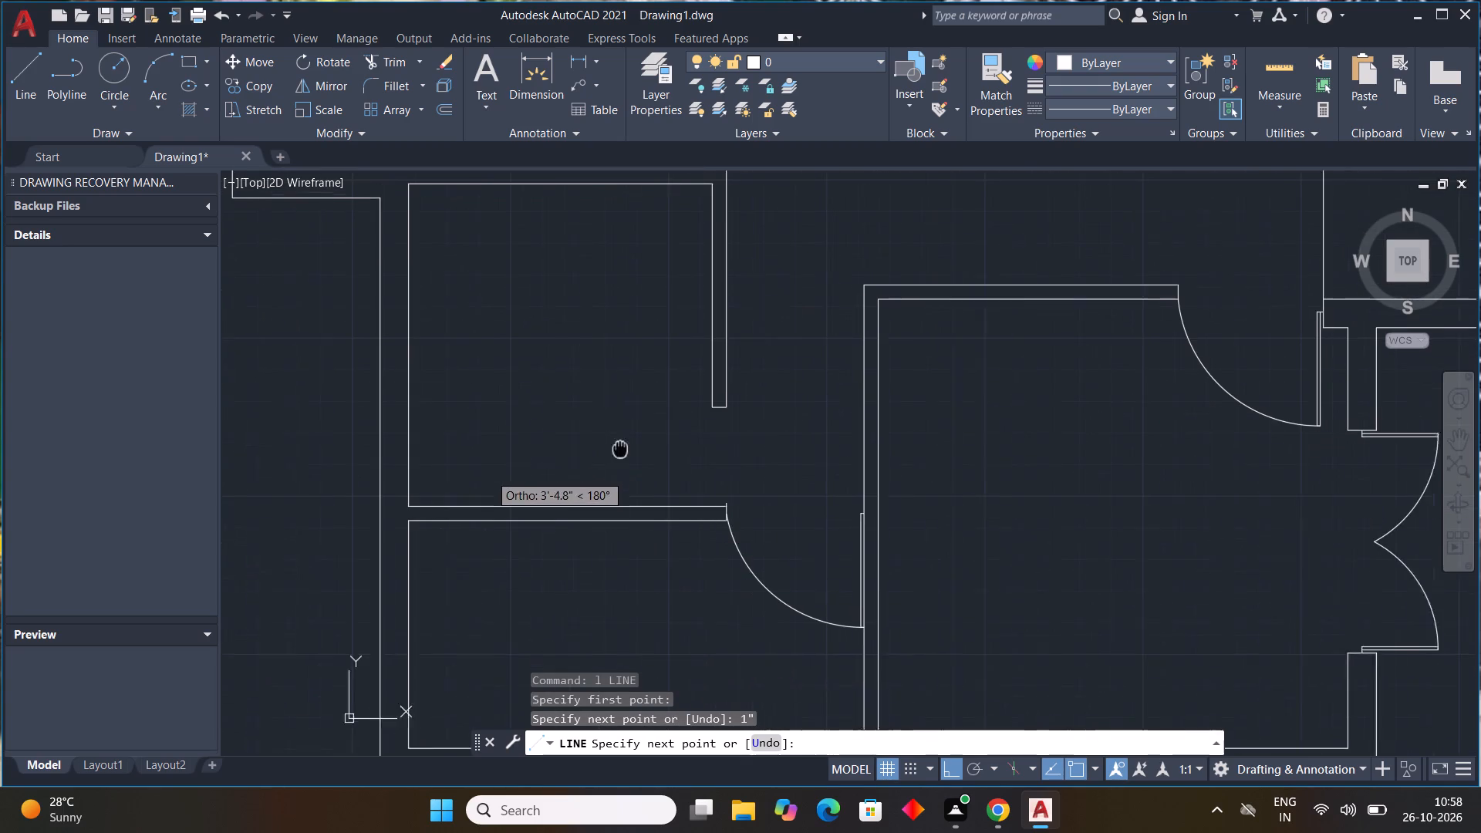
{"action": "middle_click_drag", "start_coordinate": [626, 449], "coordinate": [627, 449]}
{"action": "type", "text": "3'"}
{"action": "key", "text": "Return"}
{"action": "scroll", "coordinate": [694, 509], "scroll_direction": "up", "scroll_amount": 3}
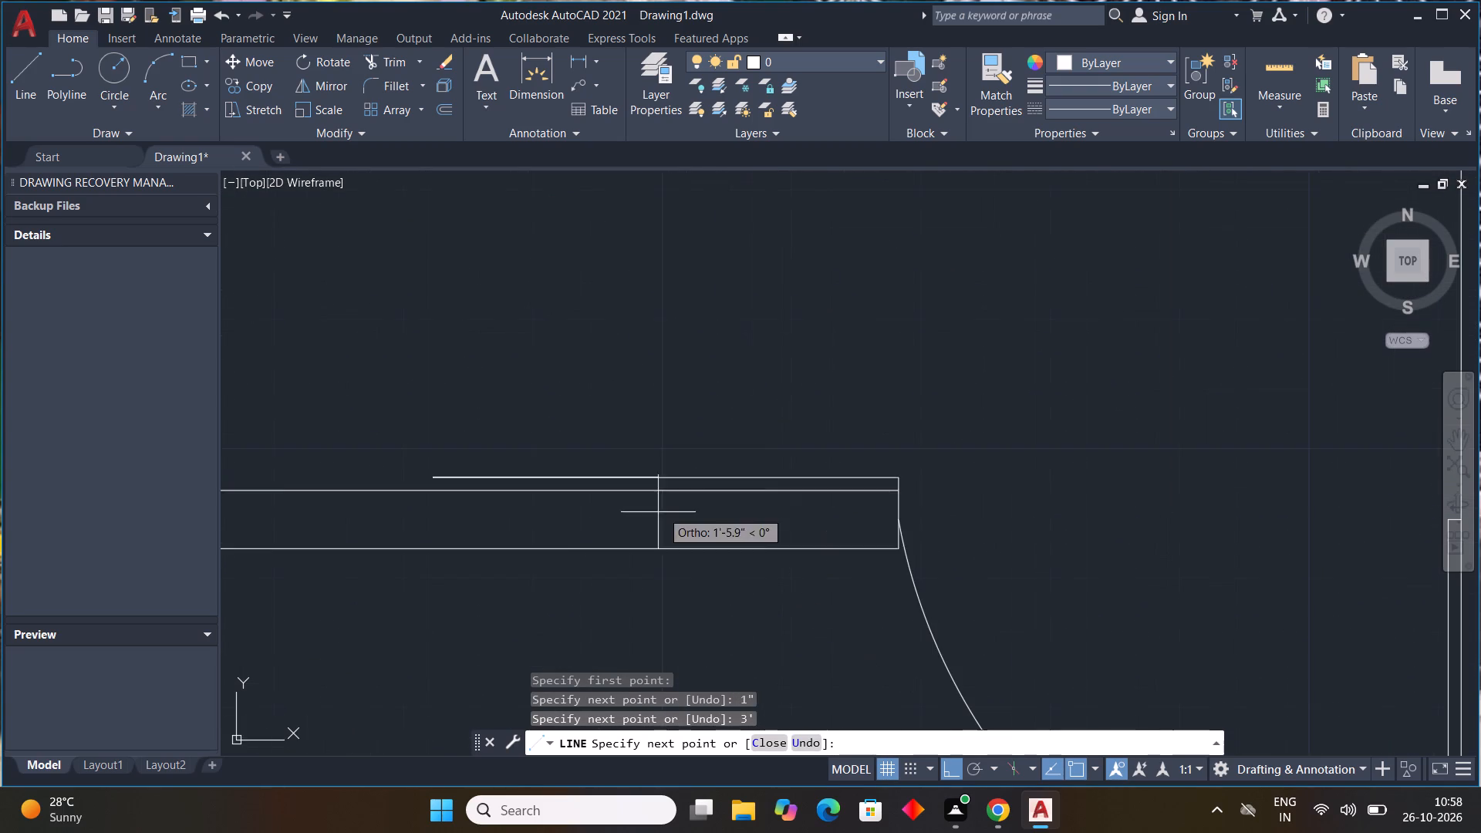
{"action": "scroll", "coordinate": [528, 497], "scroll_direction": "down", "scroll_amount": 2}
{"action": "middle_click_drag", "start_coordinate": [538, 511], "coordinate": [633, 531]}
{"action": "scroll", "coordinate": [582, 531], "scroll_direction": "up", "scroll_amount": 3}
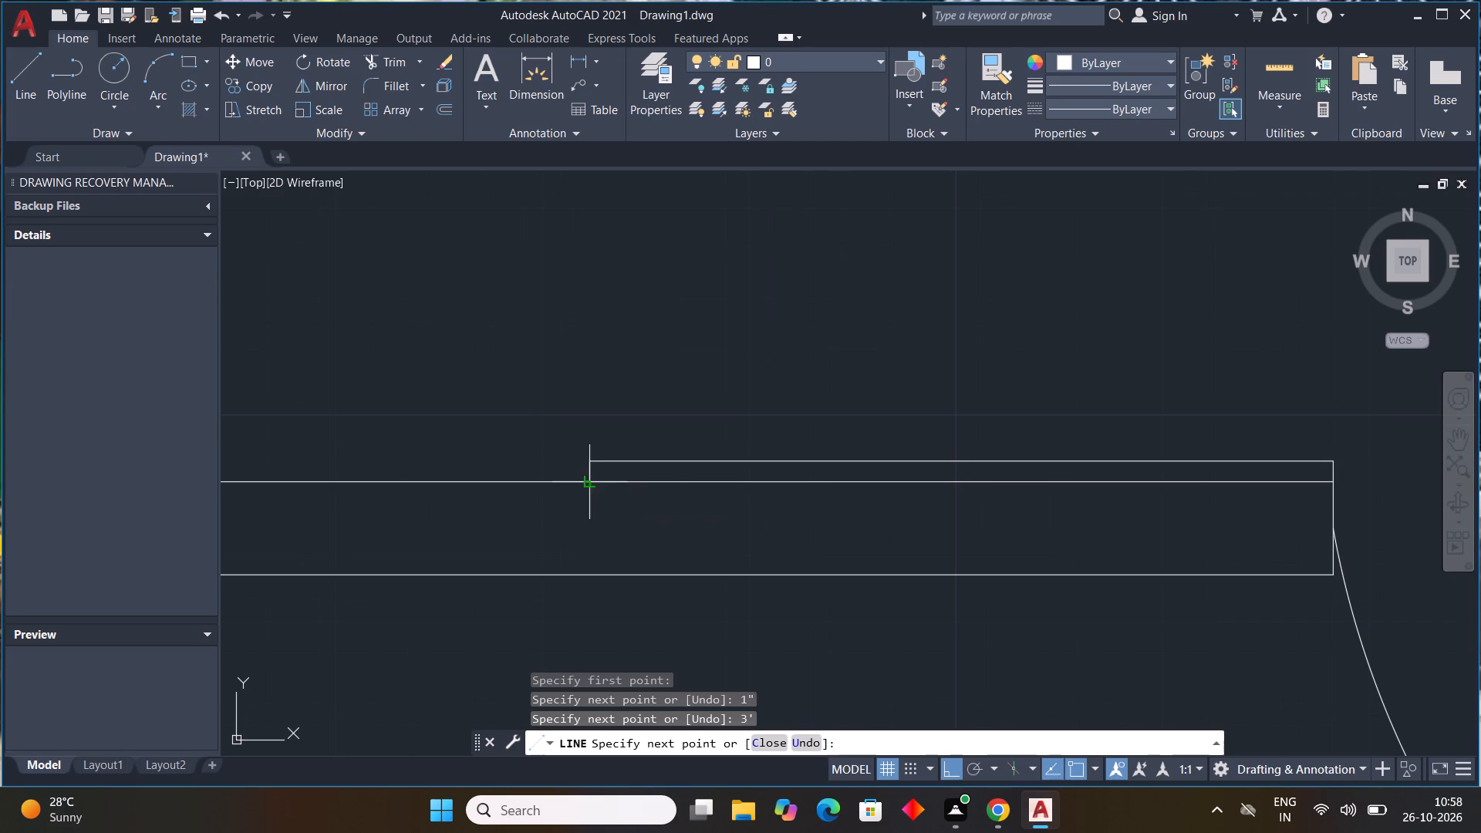
{"action": "left_click_drag", "start_coordinate": [588, 484], "coordinate": [603, 484]}
{"action": "key", "text": "Escape"}
Draw a three-point swing arc from the new leaf's west end up to the south end of the vertical wall.
{"action": "left_click", "coordinate": [161, 108]}
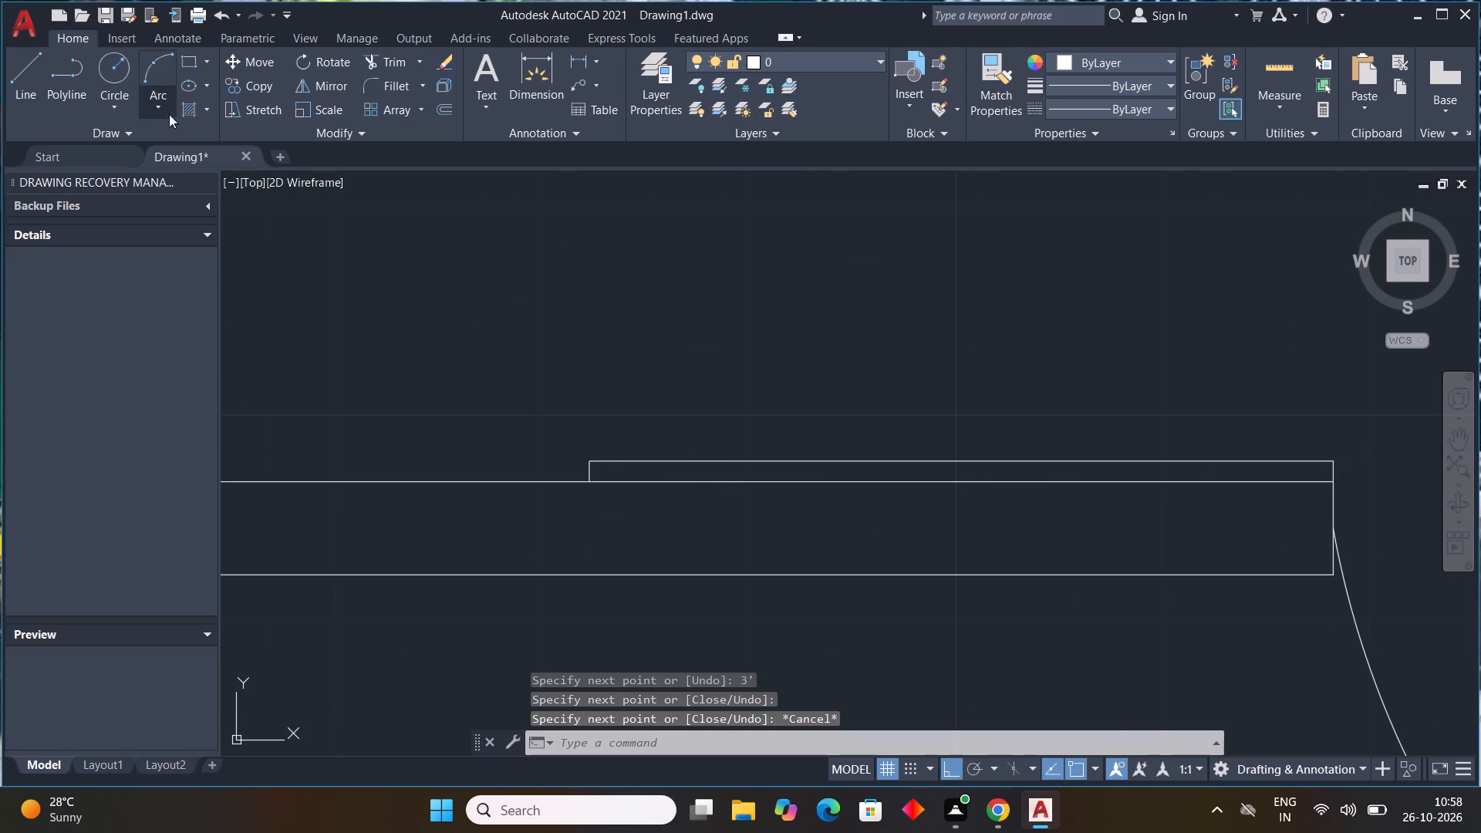
{"action": "left_click", "coordinate": [179, 134]}
{"action": "left_click_drag", "start_coordinate": [590, 484], "coordinate": [590, 473]}
{"action": "left_click", "coordinate": [591, 457]}
{"action": "scroll", "coordinate": [707, 356], "scroll_direction": "down", "scroll_amount": 4}
{"action": "middle_click_drag", "start_coordinate": [707, 356], "coordinate": [608, 462]}
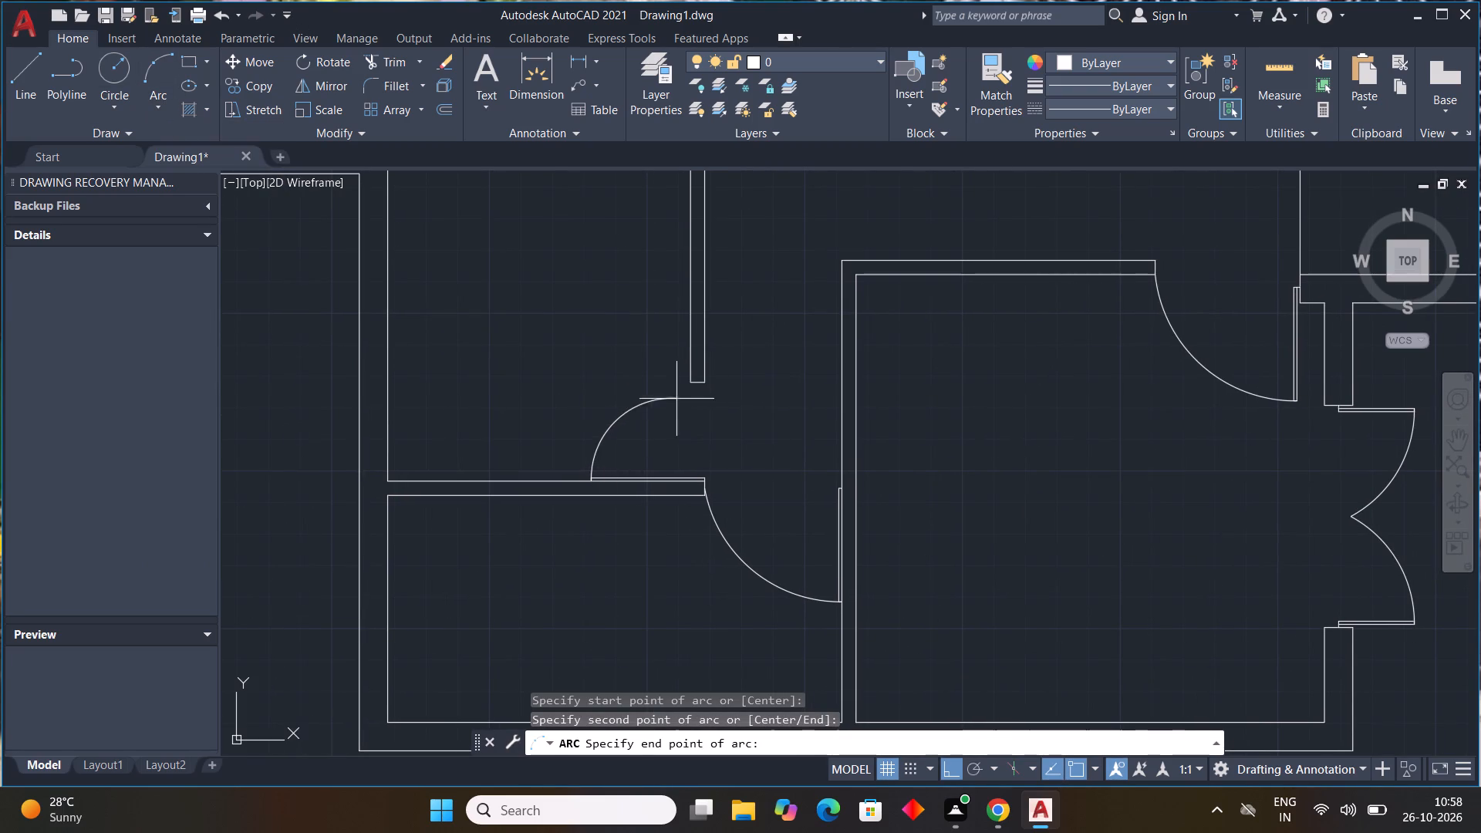
{"action": "left_click", "coordinate": [701, 384]}
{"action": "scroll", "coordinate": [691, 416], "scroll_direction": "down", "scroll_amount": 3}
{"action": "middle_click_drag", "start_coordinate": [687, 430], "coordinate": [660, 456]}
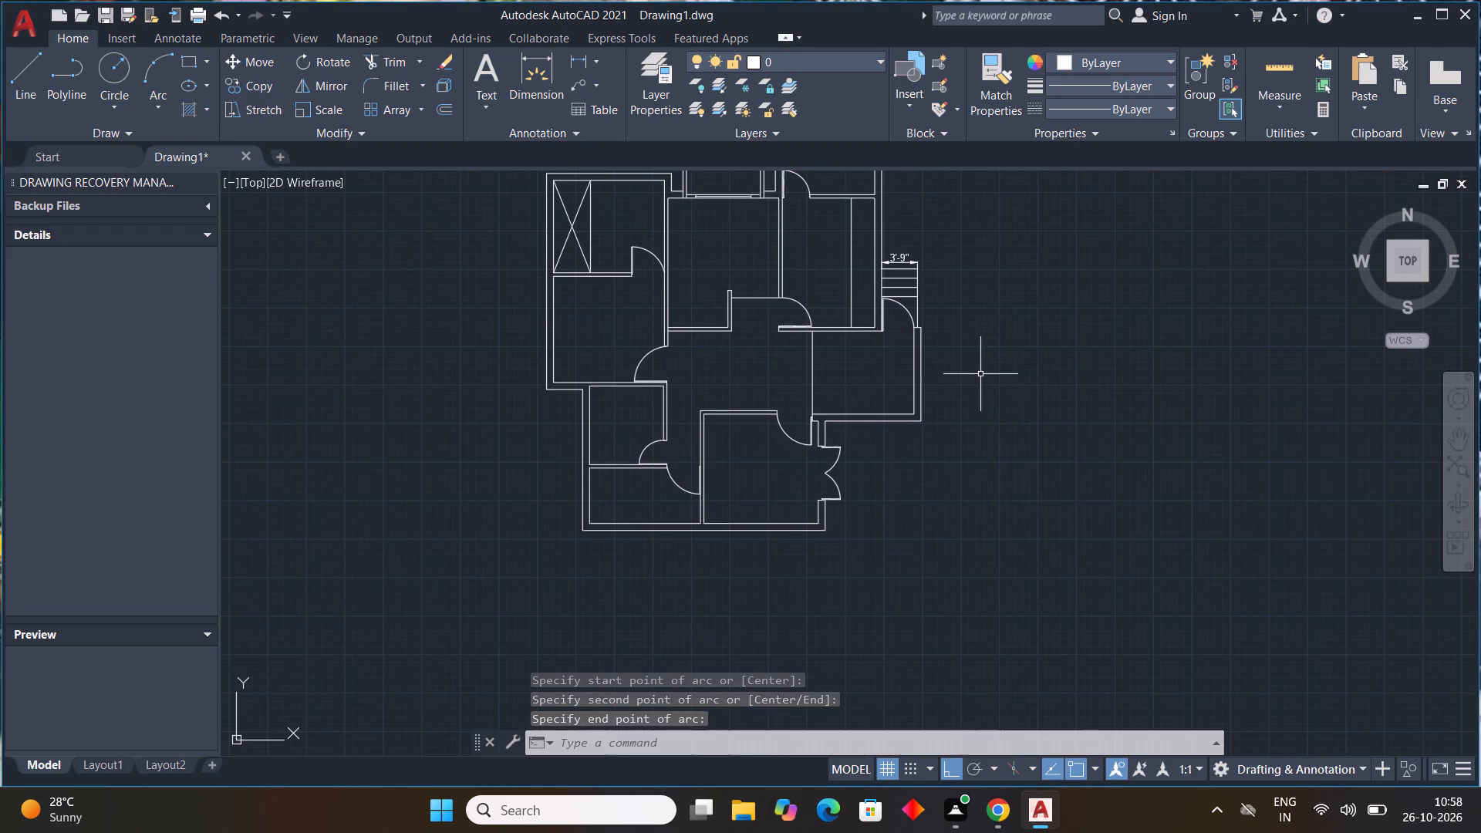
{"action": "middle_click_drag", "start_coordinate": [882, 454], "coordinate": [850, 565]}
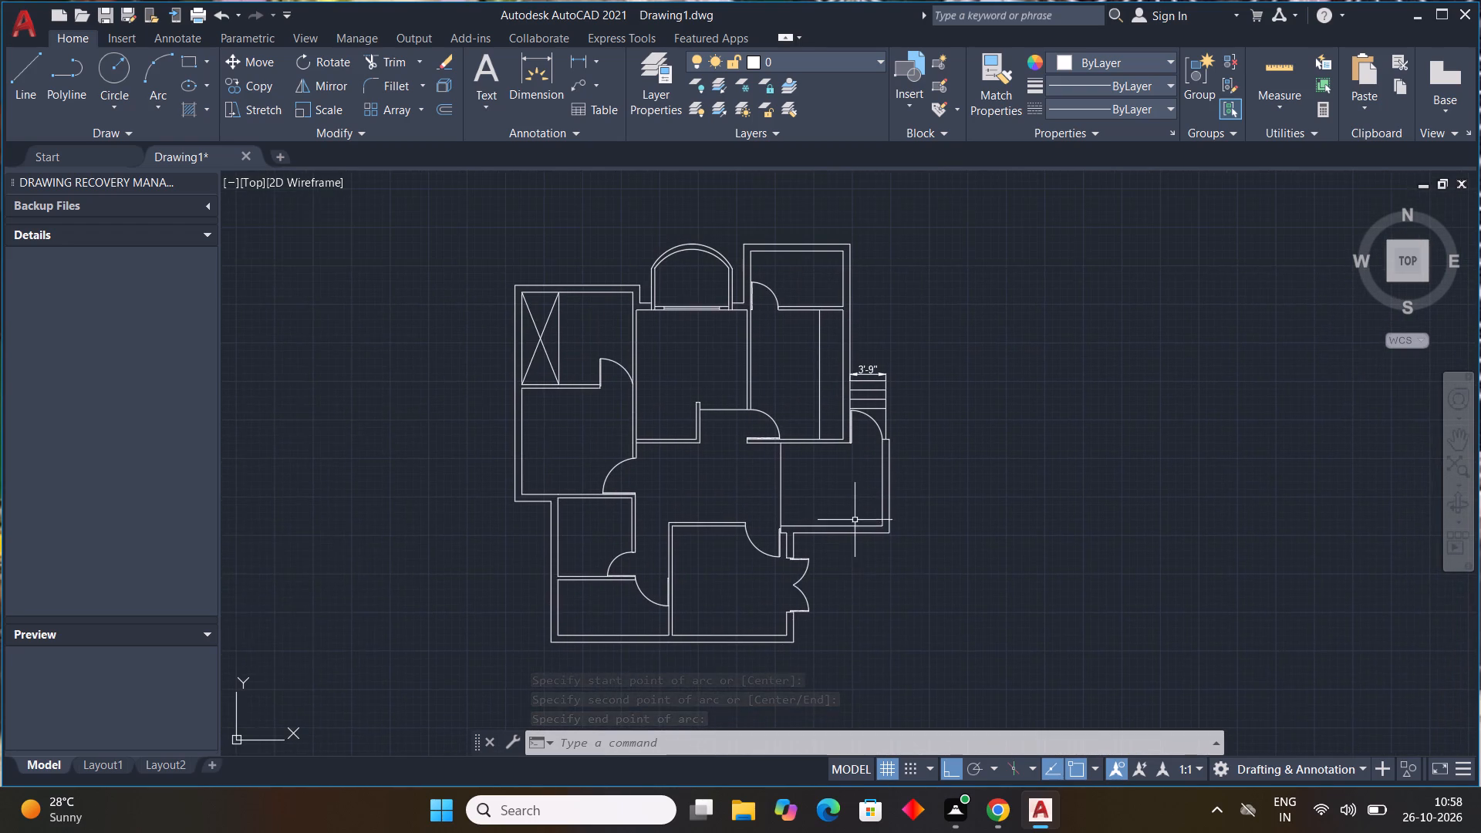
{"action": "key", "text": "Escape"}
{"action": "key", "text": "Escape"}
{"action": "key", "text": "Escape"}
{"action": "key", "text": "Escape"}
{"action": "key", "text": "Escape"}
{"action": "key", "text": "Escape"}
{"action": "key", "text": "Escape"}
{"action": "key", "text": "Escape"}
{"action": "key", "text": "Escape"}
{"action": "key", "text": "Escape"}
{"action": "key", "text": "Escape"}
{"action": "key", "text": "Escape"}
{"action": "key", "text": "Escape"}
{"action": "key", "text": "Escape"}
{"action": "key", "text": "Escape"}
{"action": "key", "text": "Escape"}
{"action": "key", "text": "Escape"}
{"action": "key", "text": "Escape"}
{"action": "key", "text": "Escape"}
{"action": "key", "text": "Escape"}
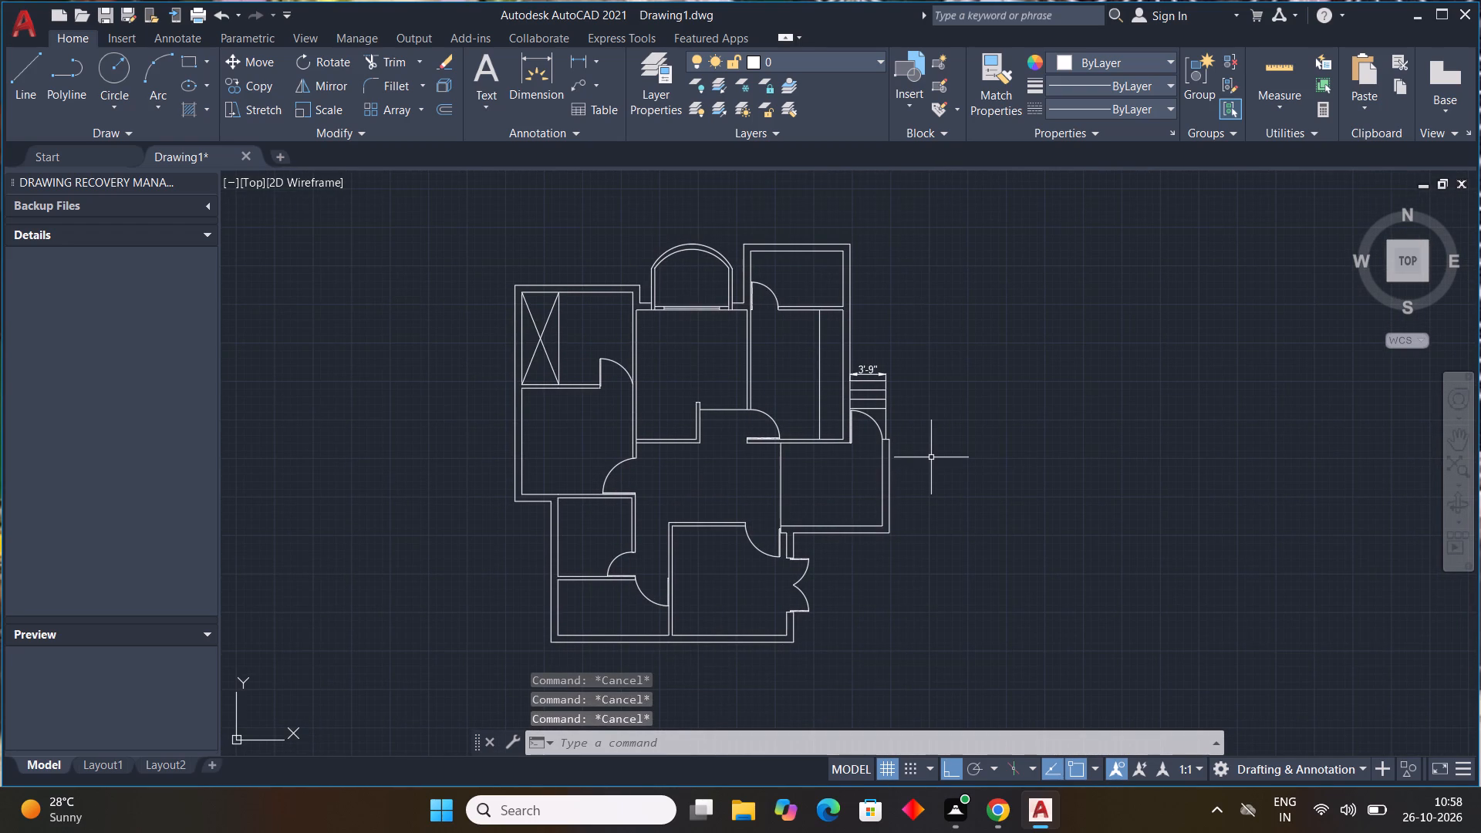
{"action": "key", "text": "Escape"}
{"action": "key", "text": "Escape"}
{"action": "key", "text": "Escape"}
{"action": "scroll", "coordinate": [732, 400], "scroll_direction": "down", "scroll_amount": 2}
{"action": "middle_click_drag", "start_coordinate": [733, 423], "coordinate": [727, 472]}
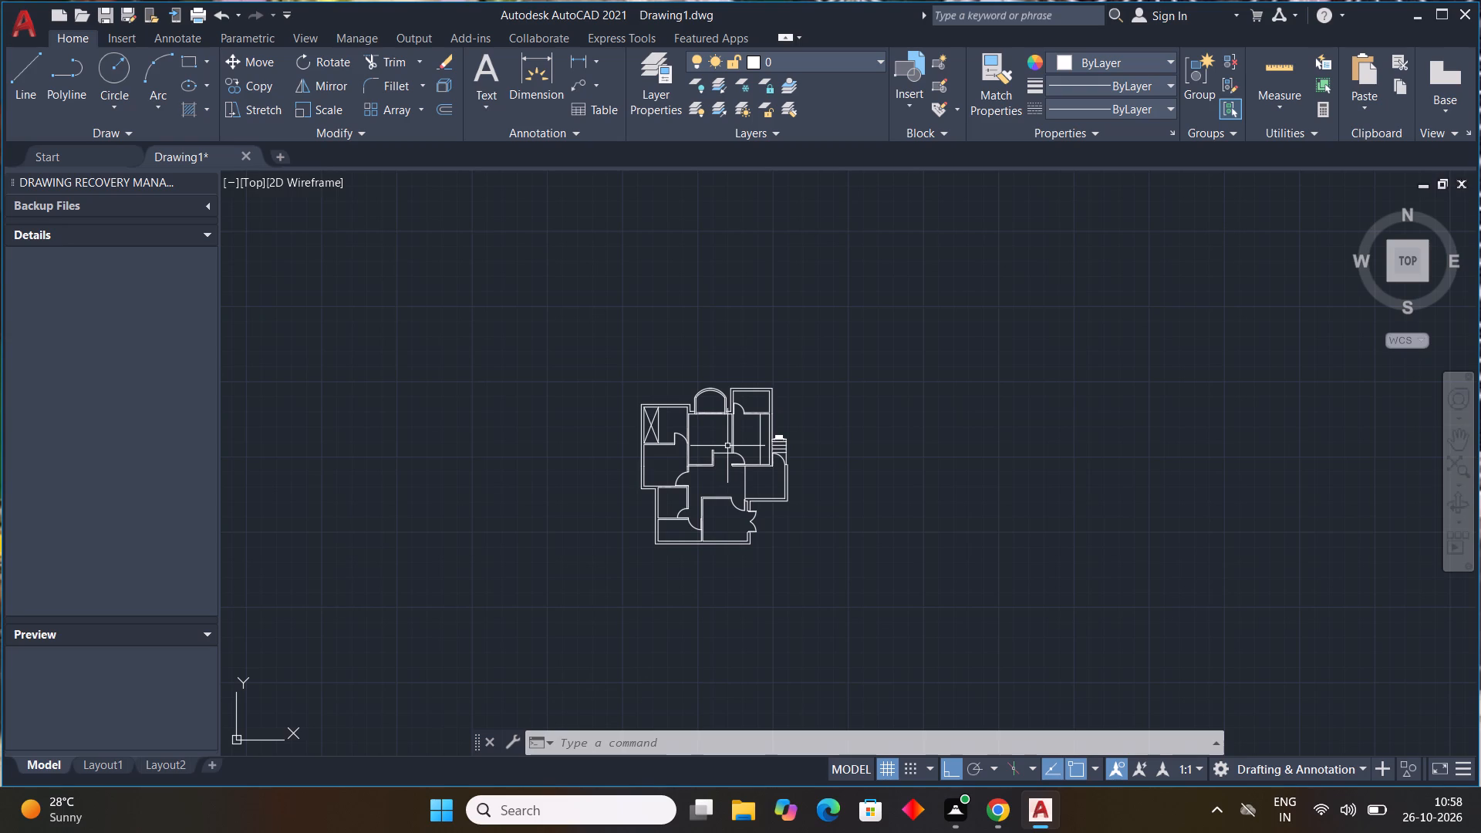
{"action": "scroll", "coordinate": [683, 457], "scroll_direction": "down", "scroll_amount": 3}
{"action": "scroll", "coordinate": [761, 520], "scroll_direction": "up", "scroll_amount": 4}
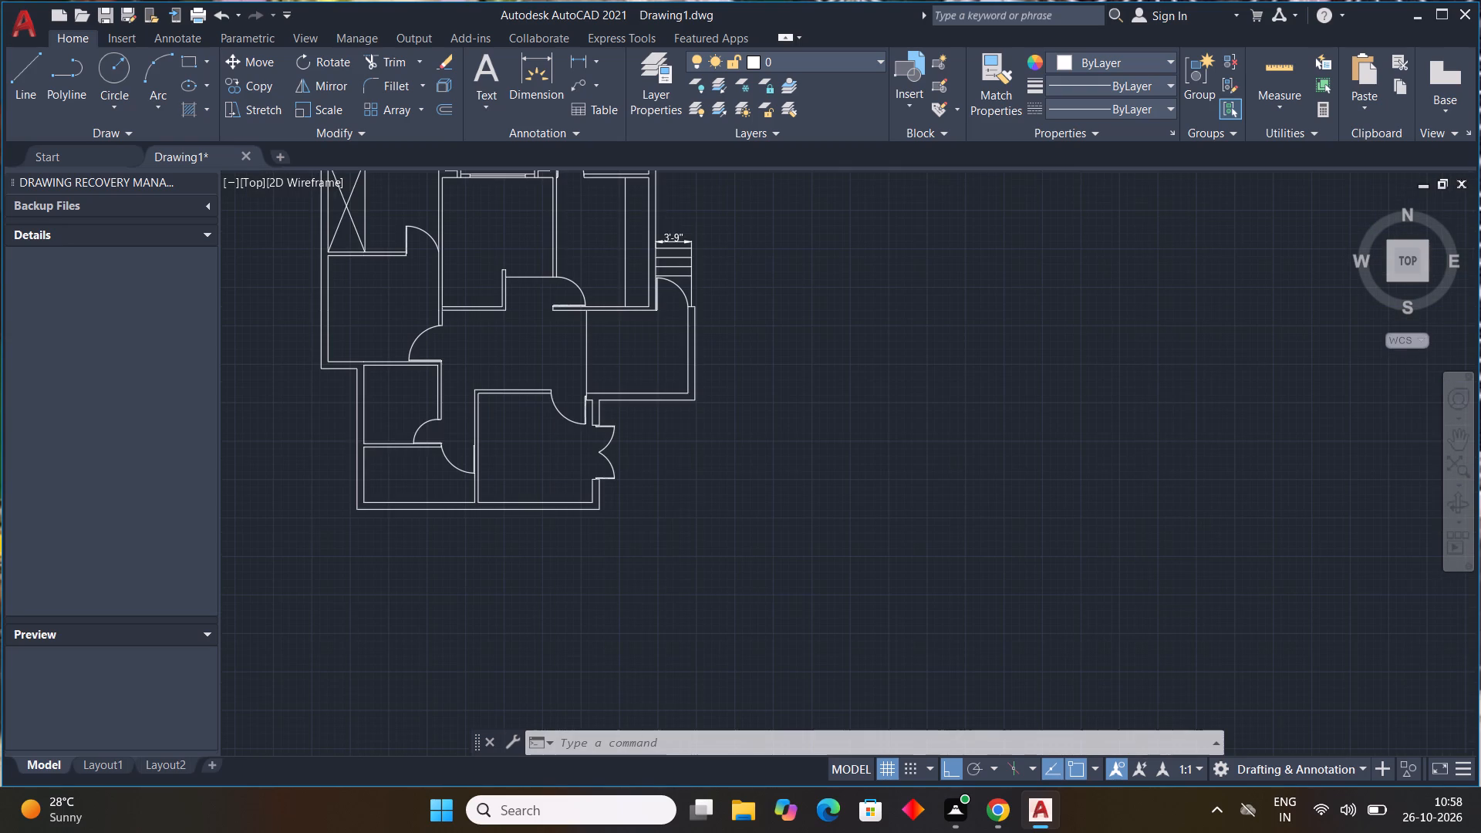
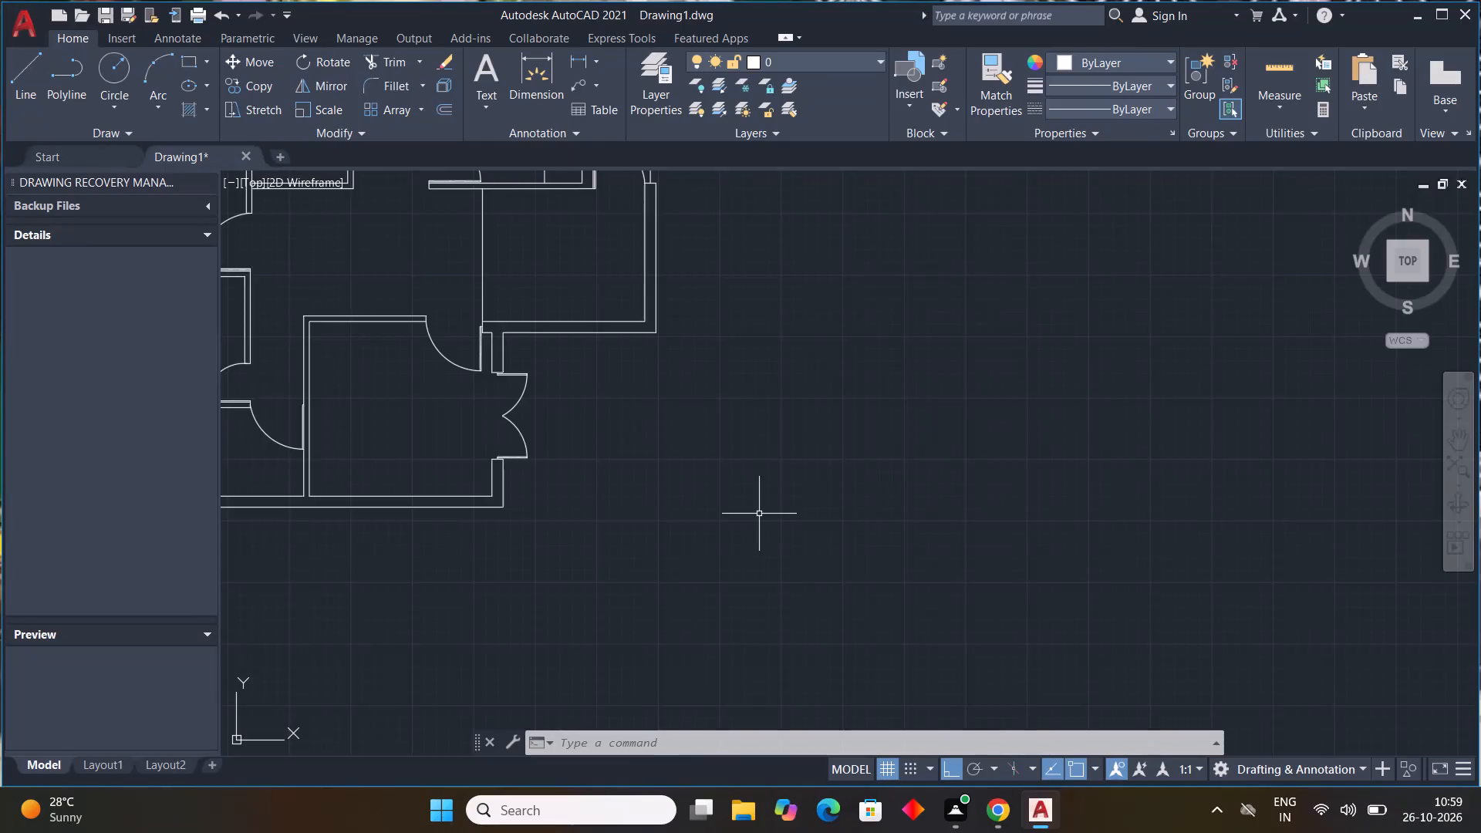
Insert the Bed - Queen block from DesignCenter's Home - Space Planner drawing into the empty space east of the floor plan.
{"action": "scroll", "coordinate": [649, 496], "scroll_direction": "down", "scroll_amount": 3}
{"action": "middle_click_drag", "start_coordinate": [670, 501], "coordinate": [867, 444]}
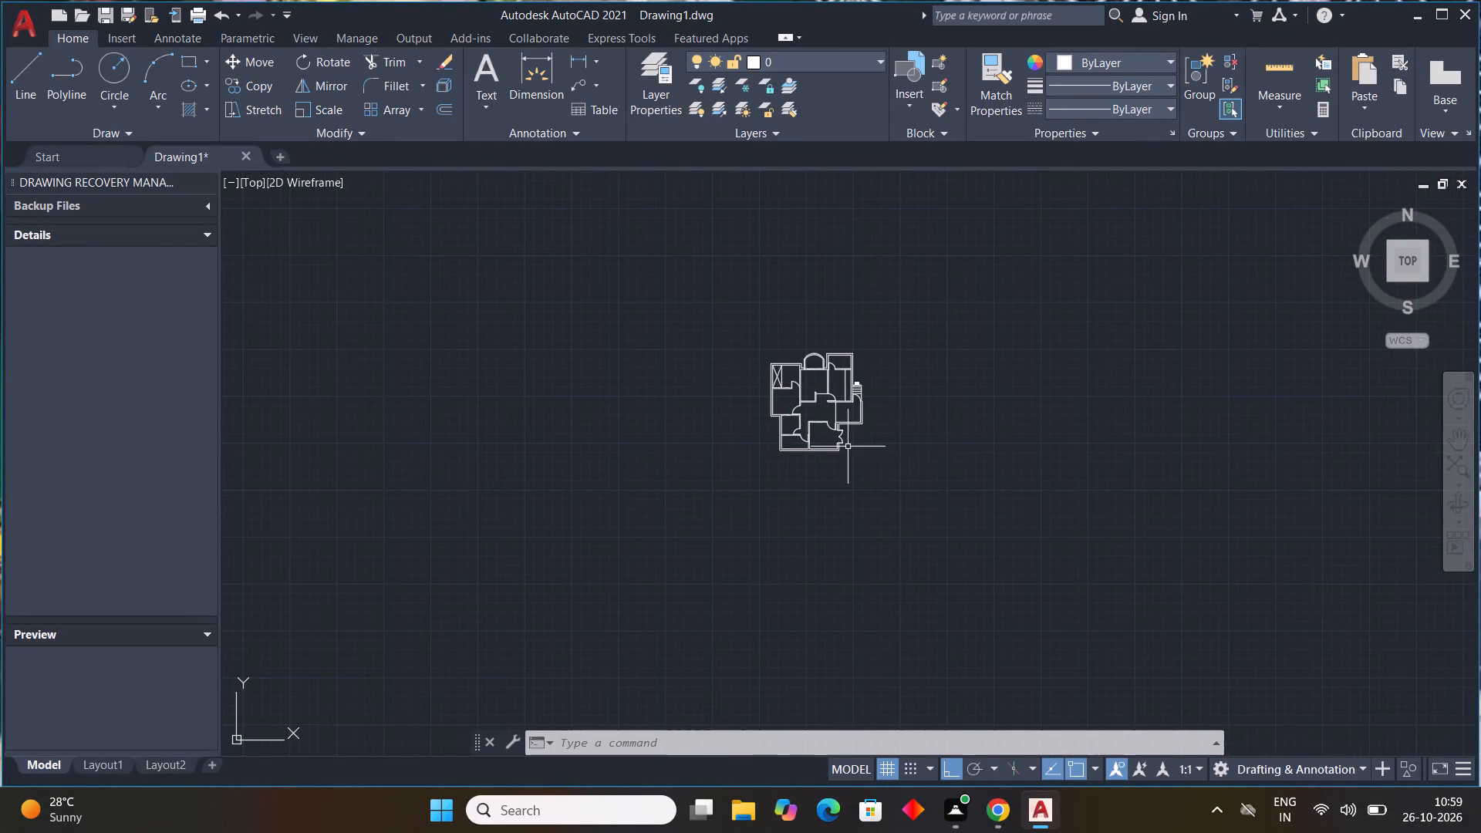
{"action": "scroll", "coordinate": [797, 422], "scroll_direction": "up", "scroll_amount": 4}
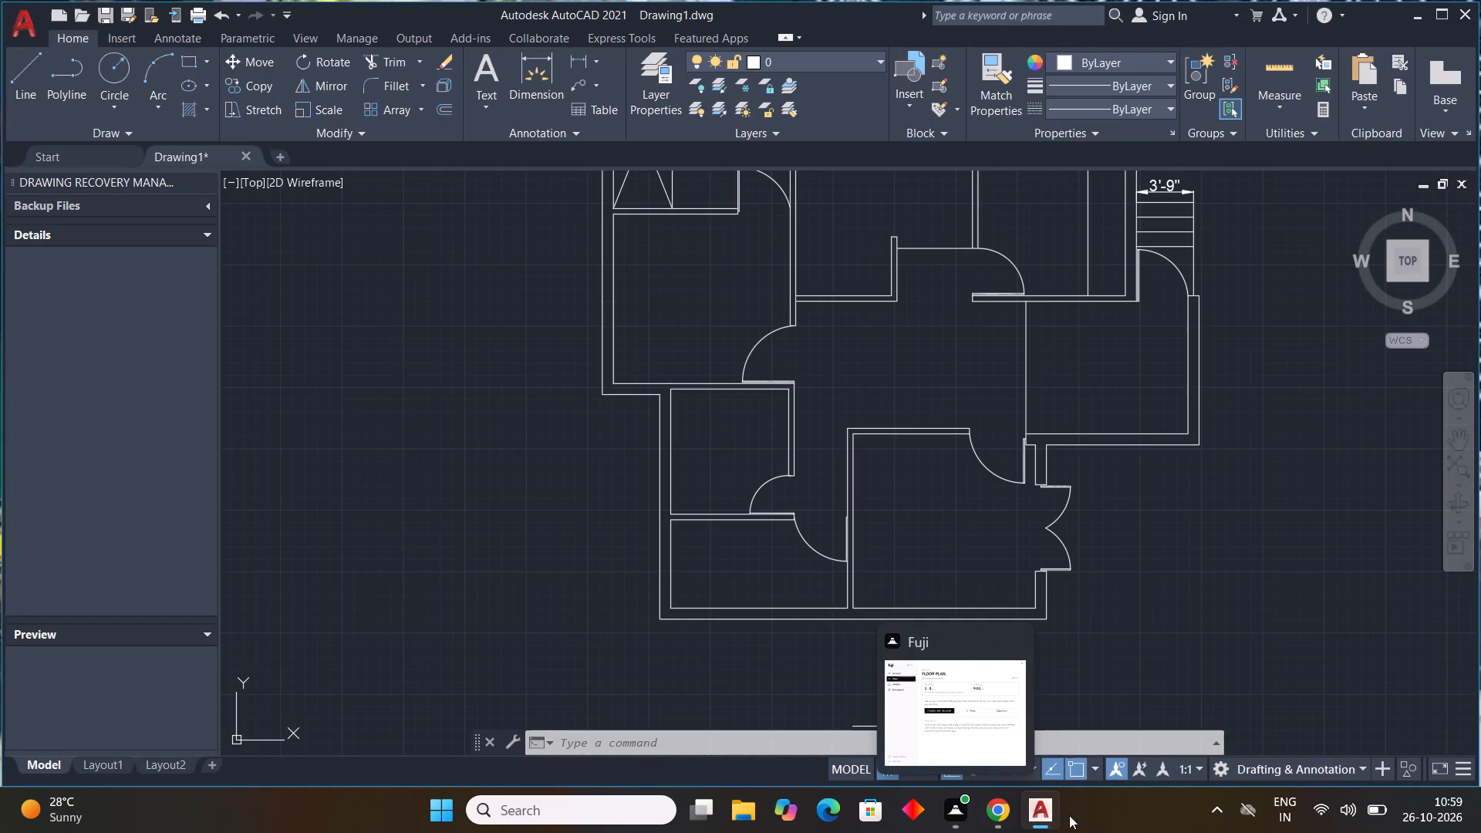
{"action": "left_click", "coordinate": [1044, 713]}
{"action": "middle_click_drag", "start_coordinate": [875, 552], "coordinate": [854, 726]}
{"action": "middle_click_drag", "start_coordinate": [815, 430], "coordinate": [801, 520]}
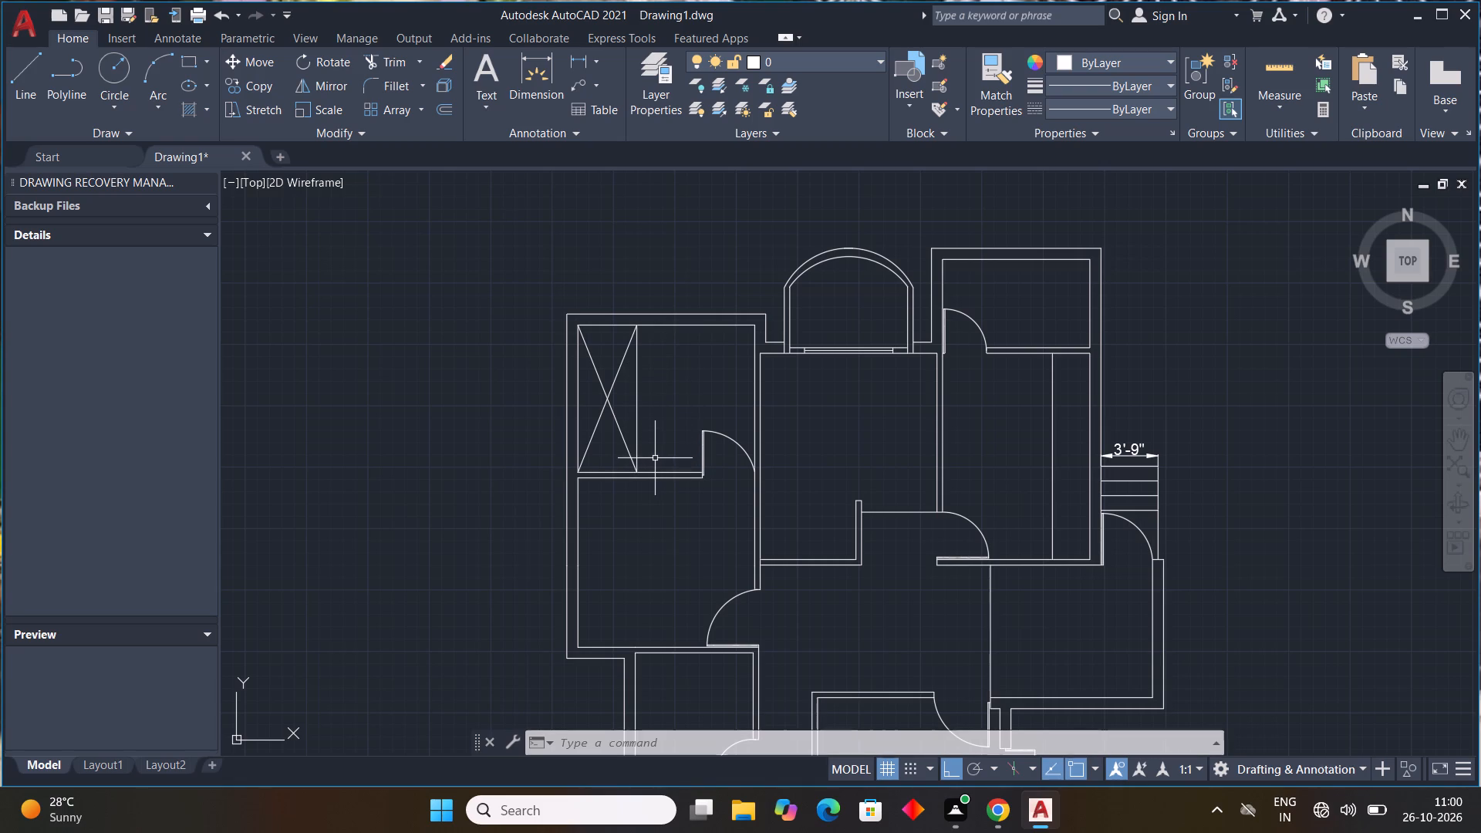
{"action": "key", "text": "ctrl+2"}
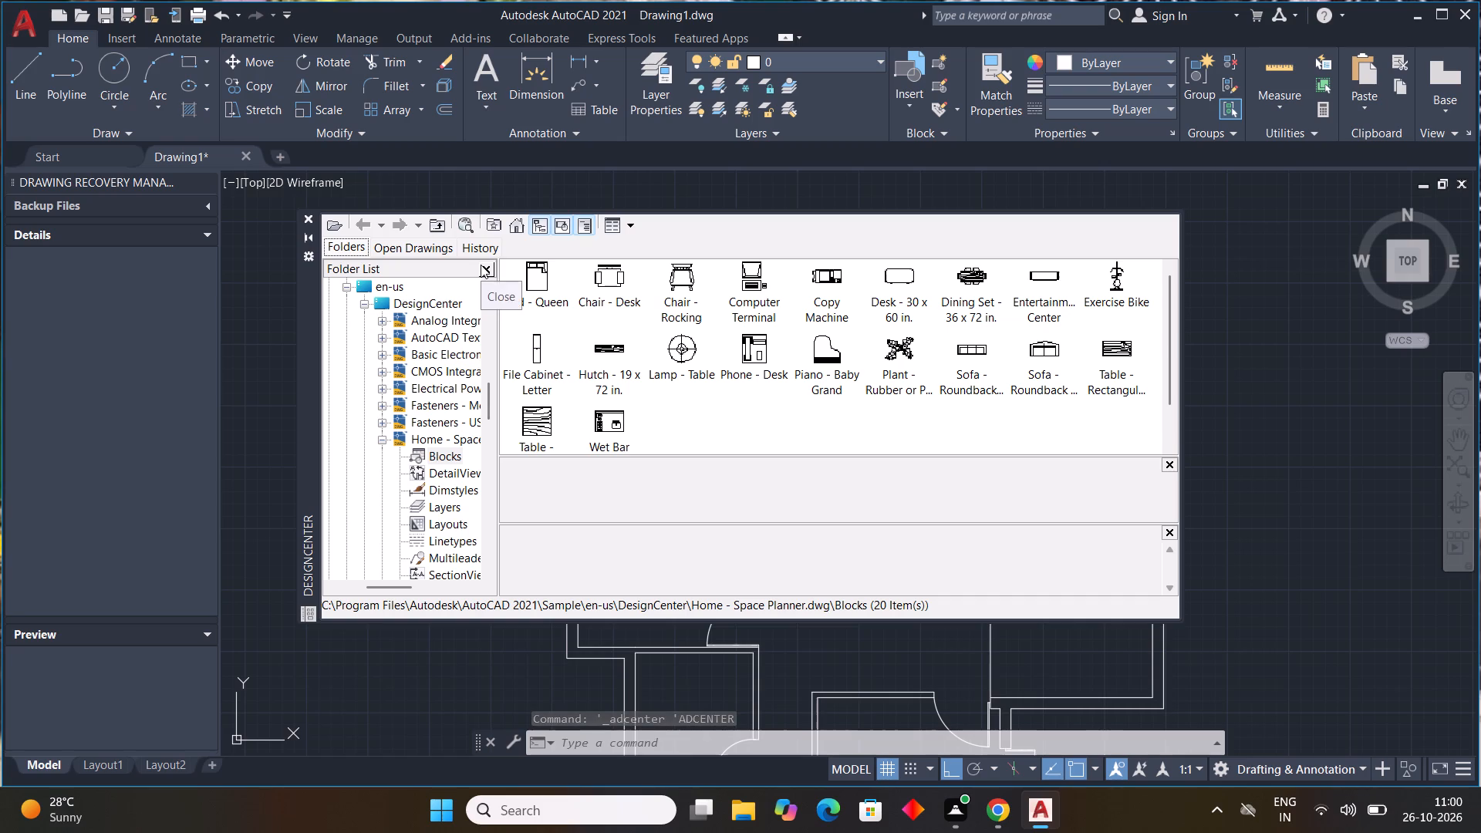
{"action": "double_click", "coordinate": [536, 269]}
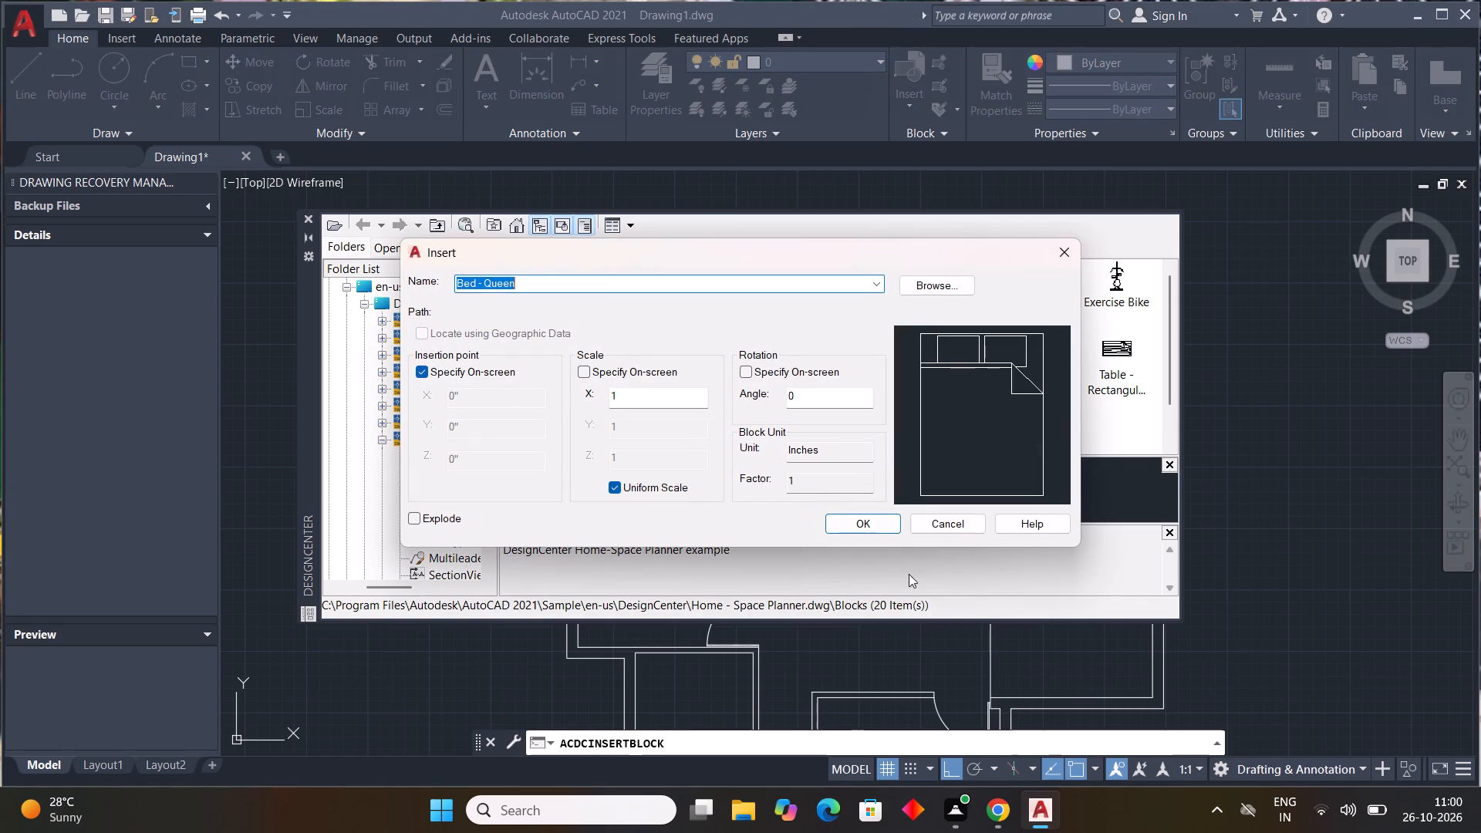
{"action": "left_click", "coordinate": [868, 521]}
{"action": "left_click", "coordinate": [1227, 441]}
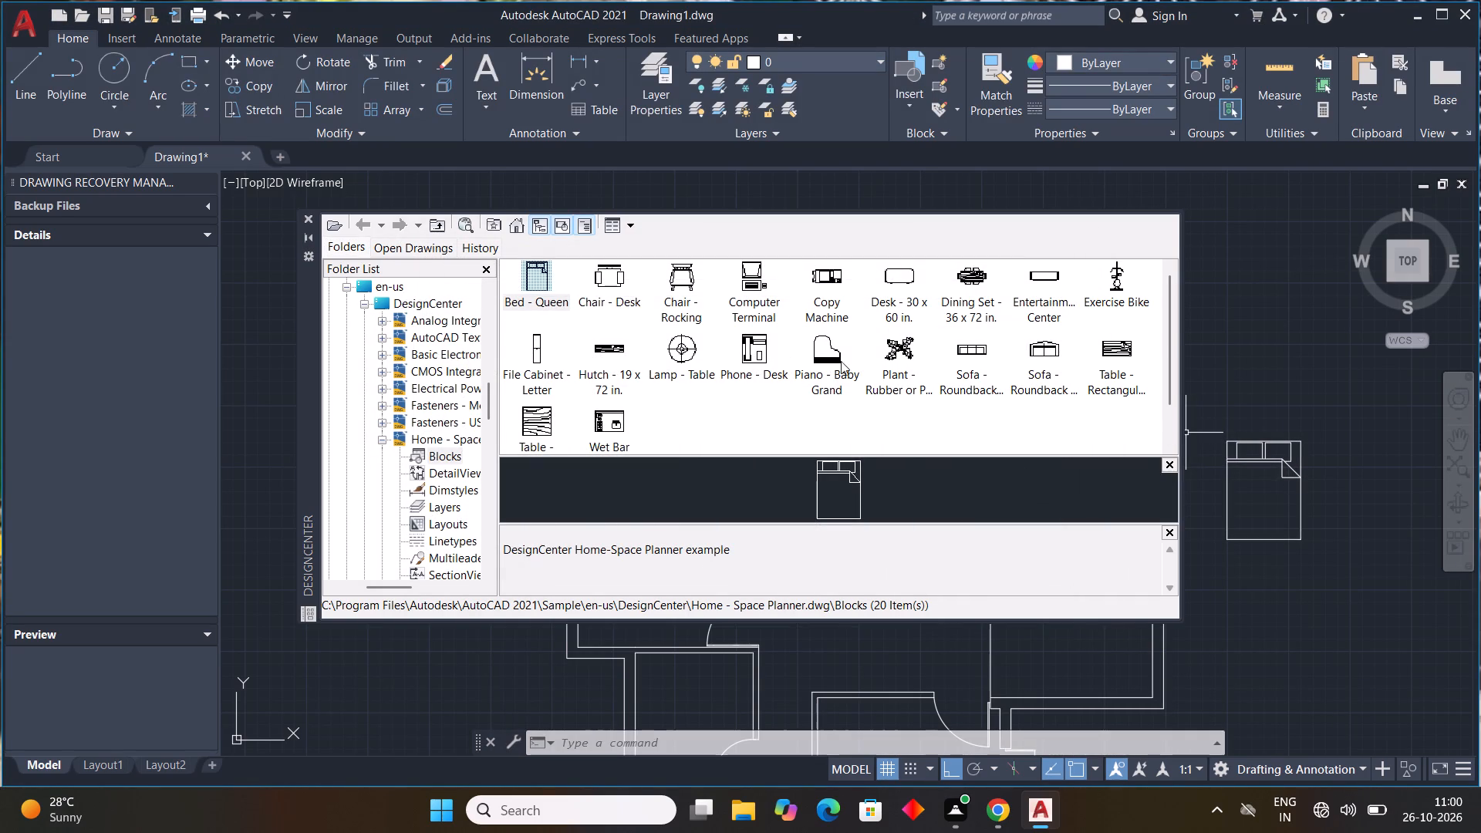
Insert the Sofa - Roundback 7 ft. block outside the plan, north of the queen bed.
{"action": "double_click", "coordinate": [978, 350]}
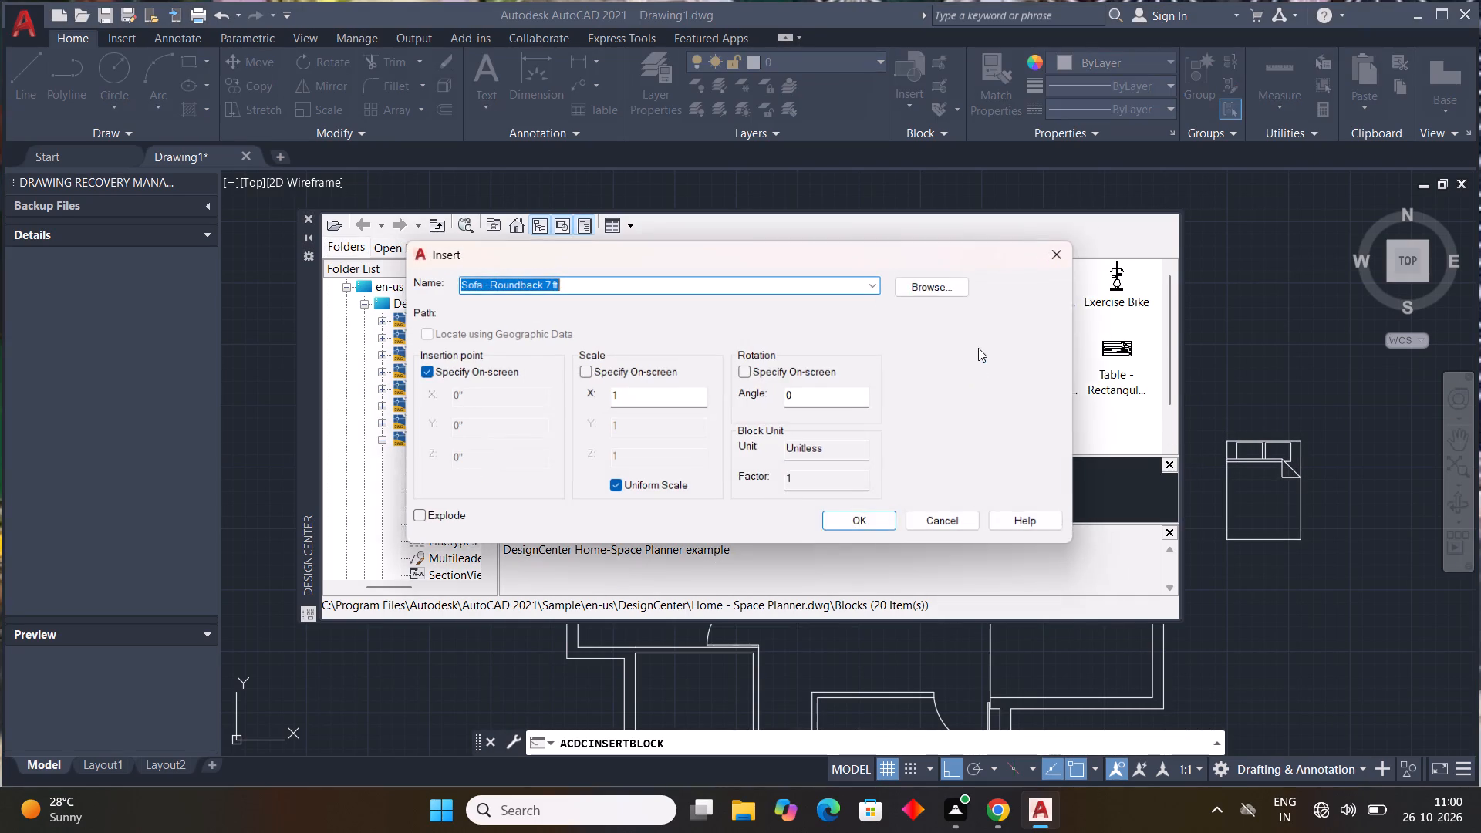
{"action": "left_click", "coordinate": [869, 523]}
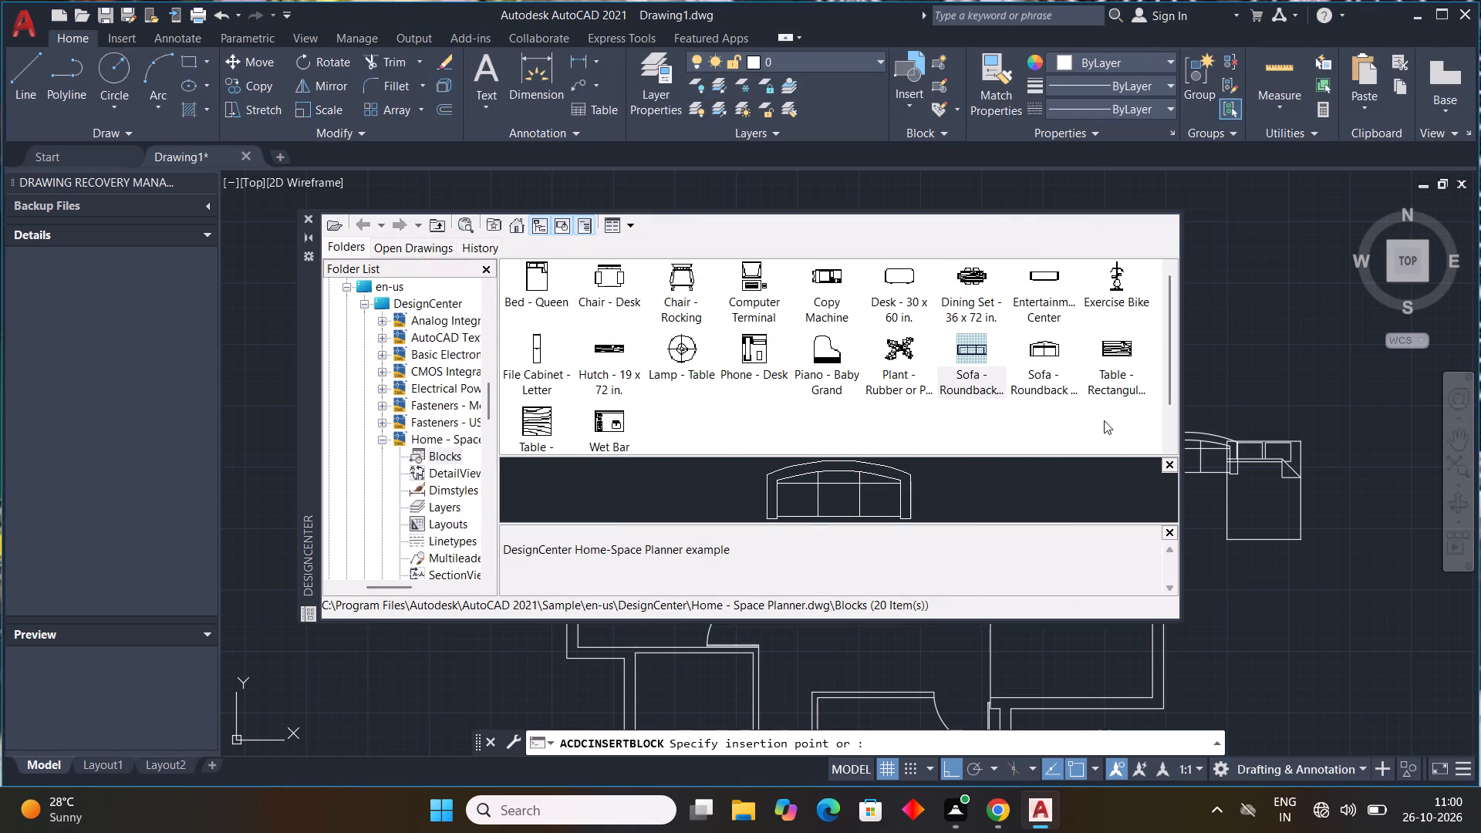
{"action": "left_click", "coordinate": [1261, 298]}
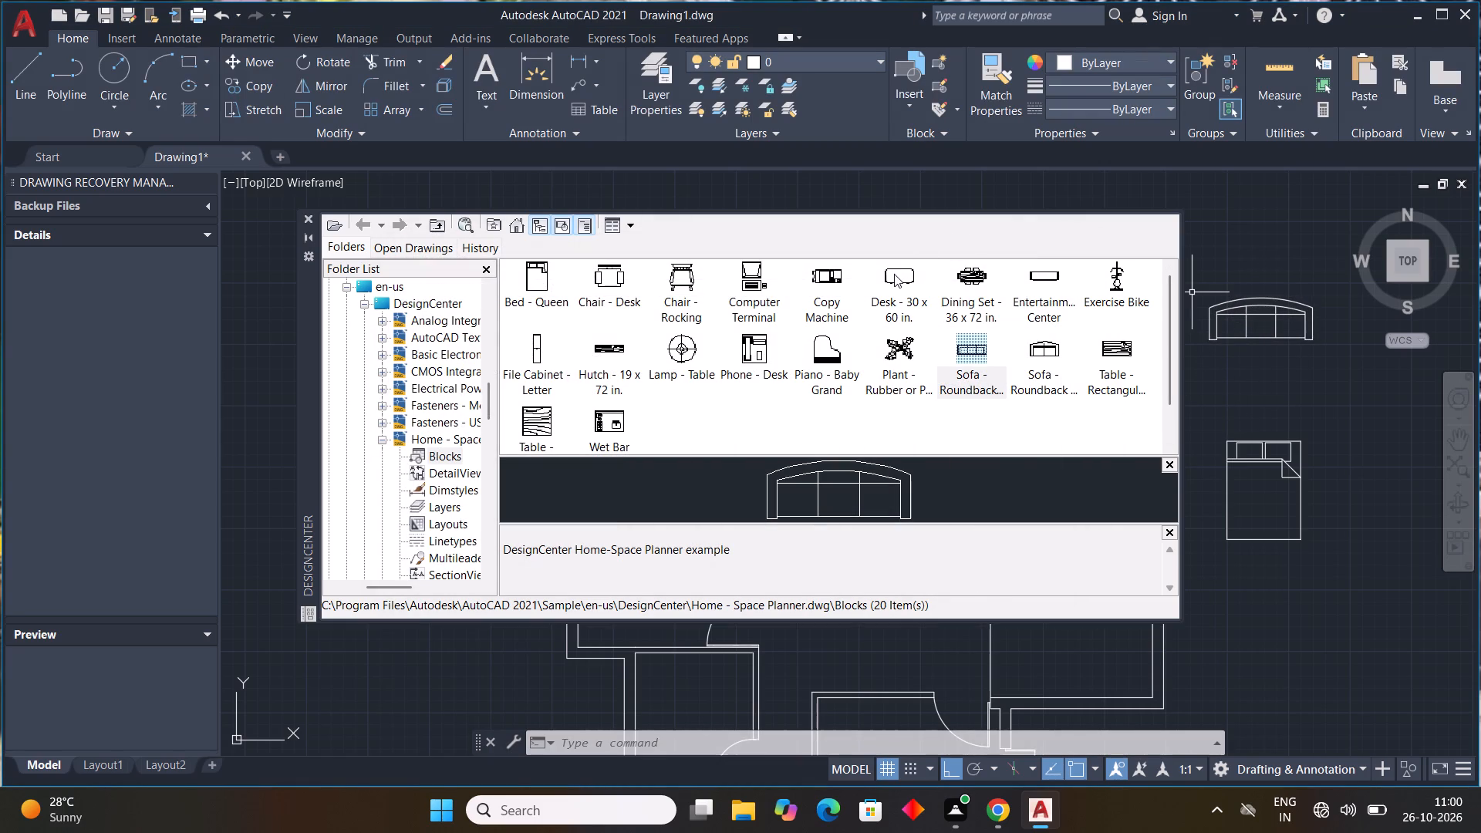
Insert the Desk - 30 x 60 in. block outside the plan, southeast of the queen bed.
{"action": "left_click", "coordinate": [894, 274]}
{"action": "left_click", "coordinate": [894, 274]}
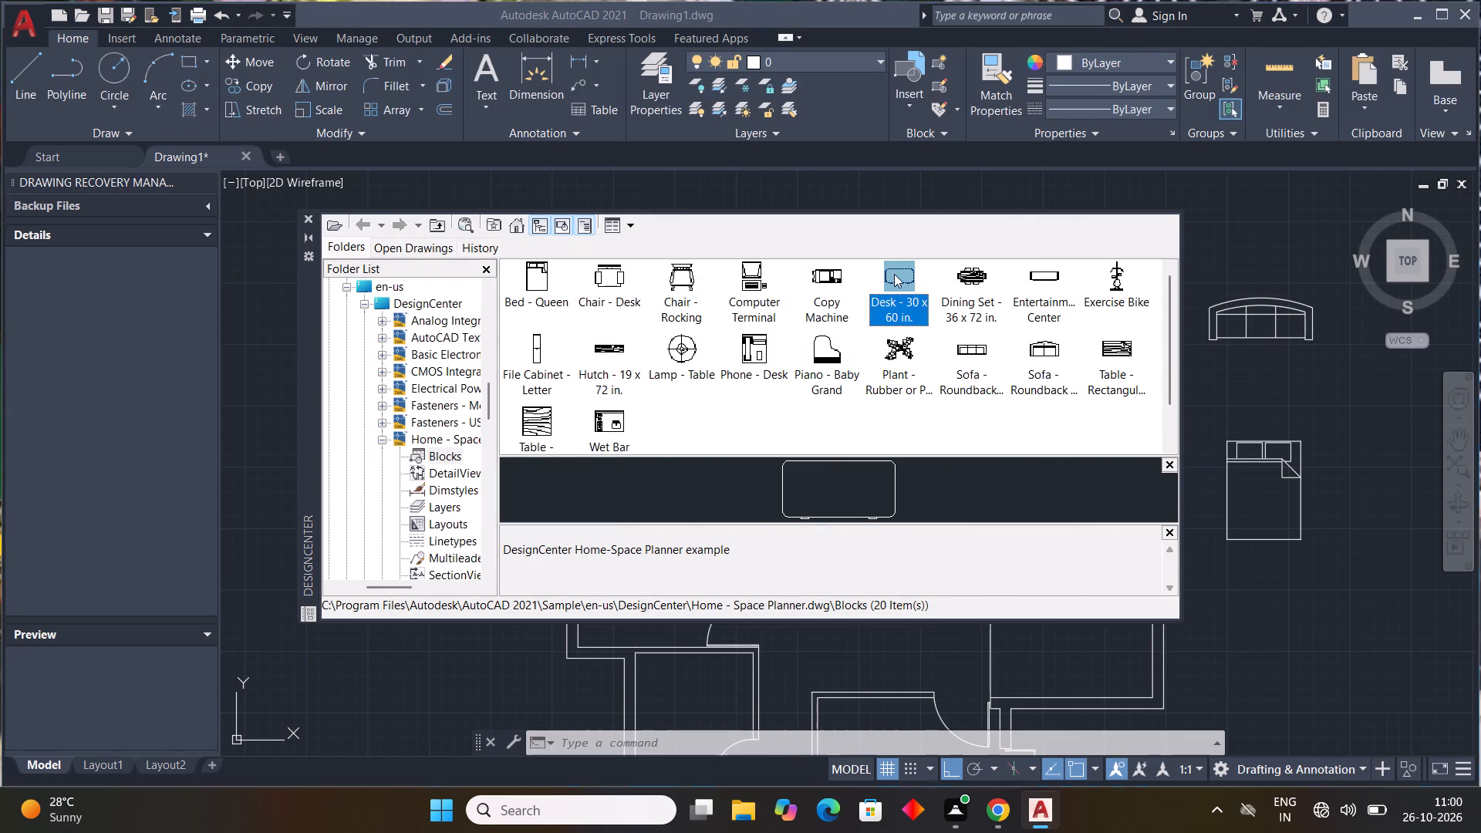
{"action": "left_click", "coordinate": [851, 523]}
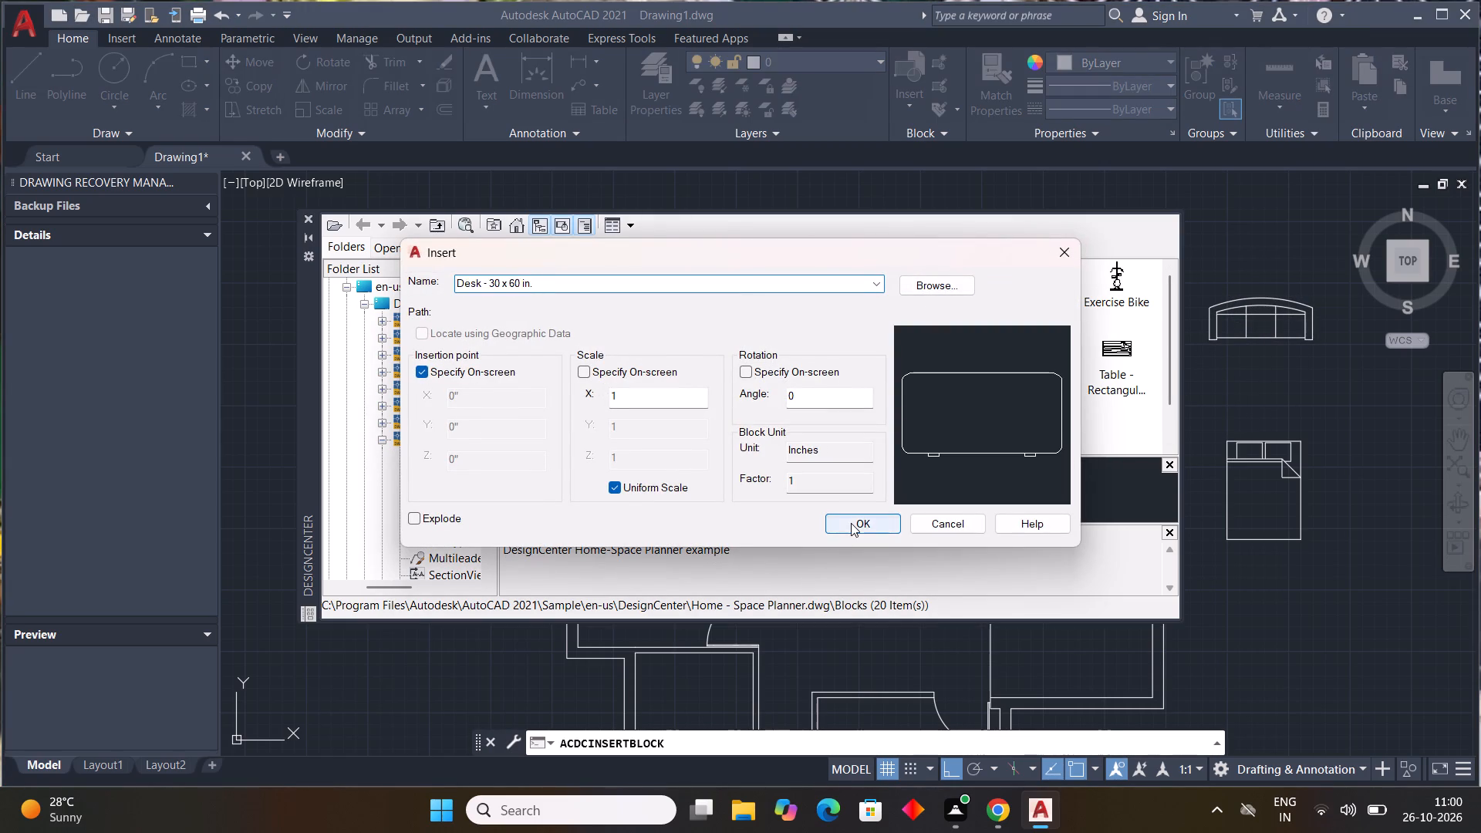
{"action": "left_click", "coordinate": [1309, 602]}
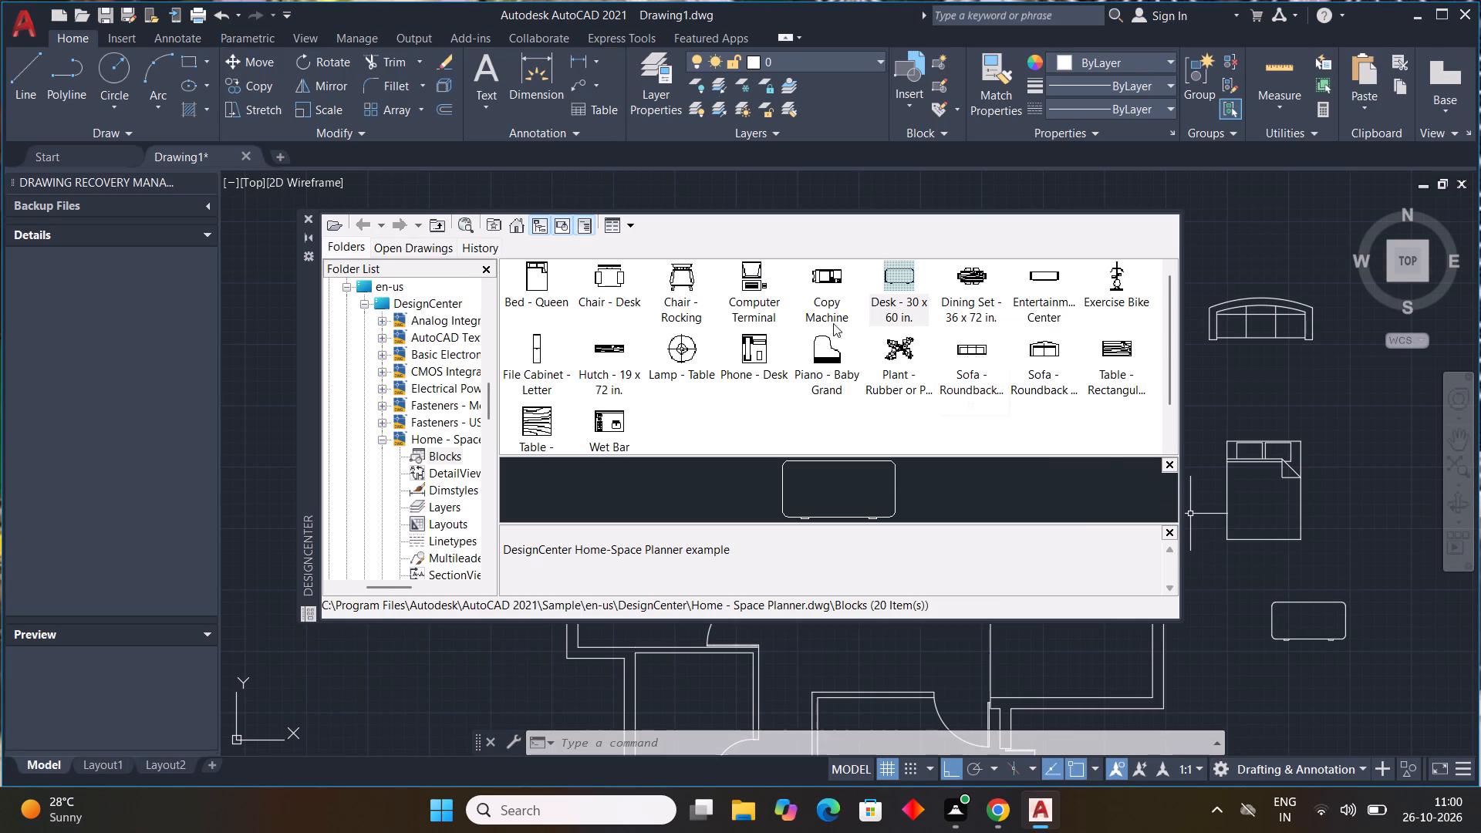
Insert the Dining Set - 36 x 72 in. block outside the plan, east of the queen bed.
{"action": "double_click", "coordinate": [970, 276]}
{"action": "double_click", "coordinate": [974, 278]}
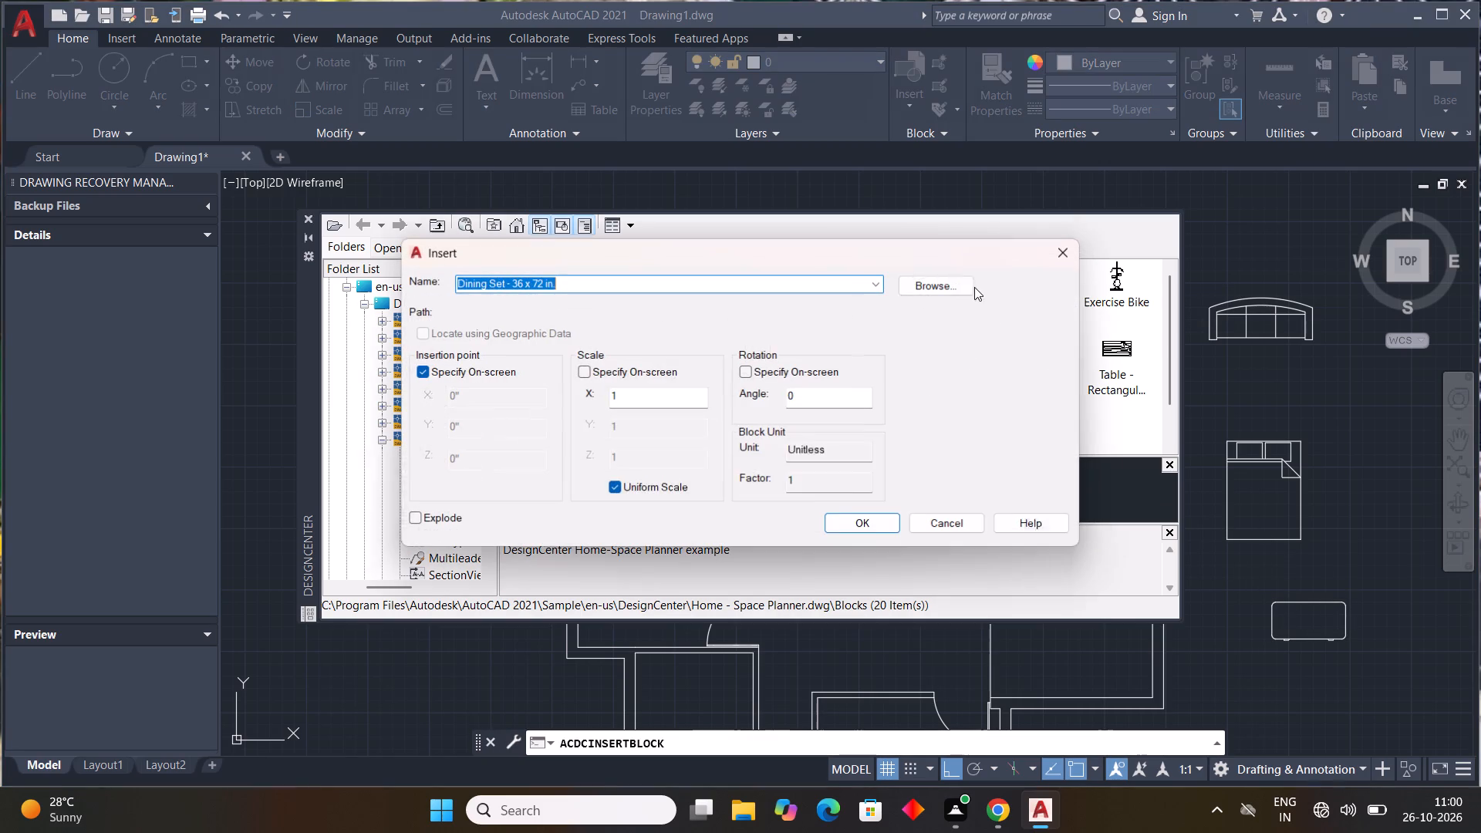
{"action": "left_click_drag", "start_coordinate": [869, 526], "coordinate": [887, 530]}
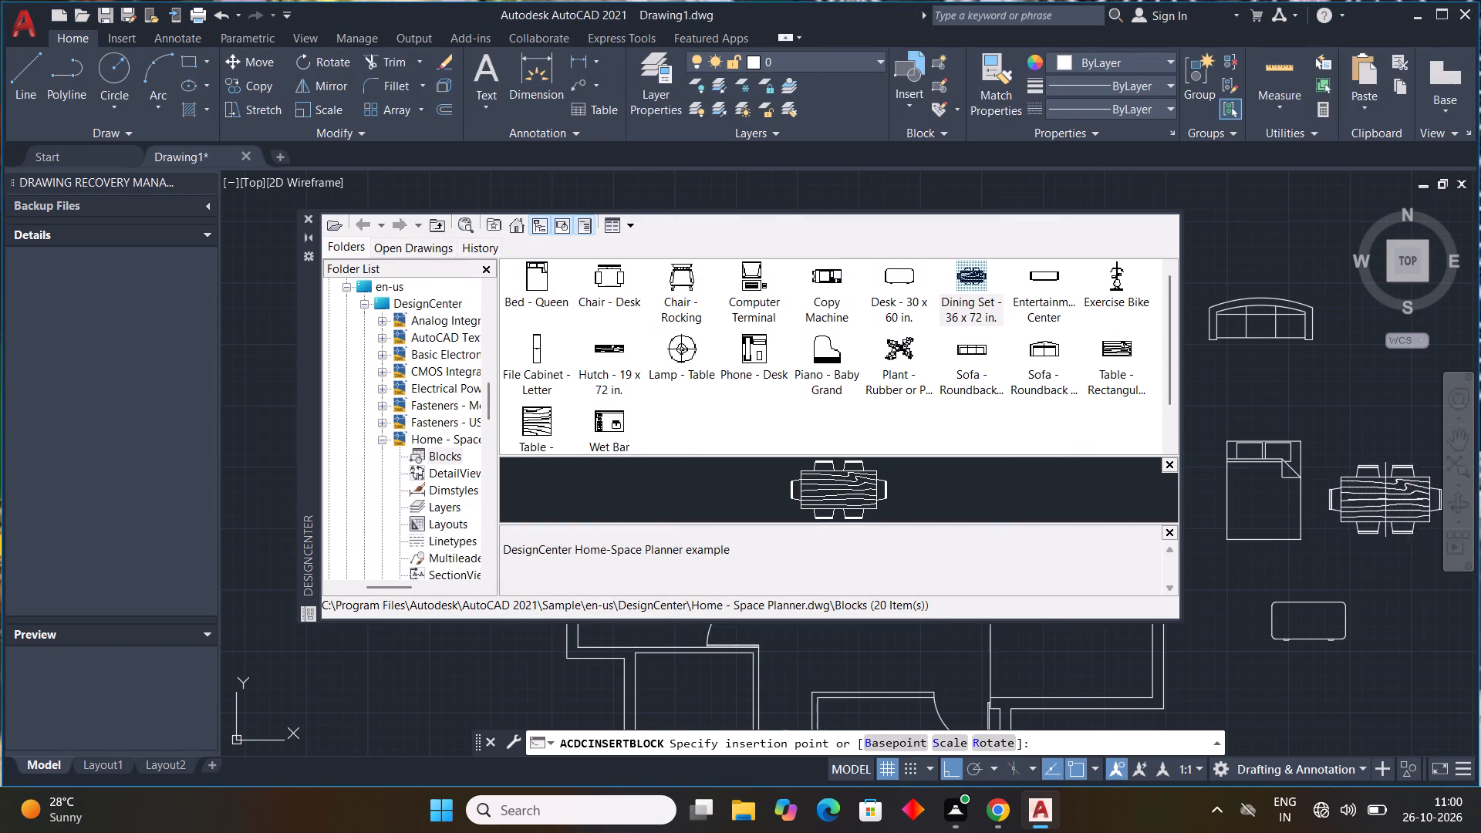
{"action": "scroll", "coordinate": [1384, 500], "scroll_direction": "down", "scroll_amount": 3}
{"action": "middle_click_drag", "start_coordinate": [1378, 501], "coordinate": [1209, 498]}
{"action": "left_click", "coordinate": [1240, 487]}
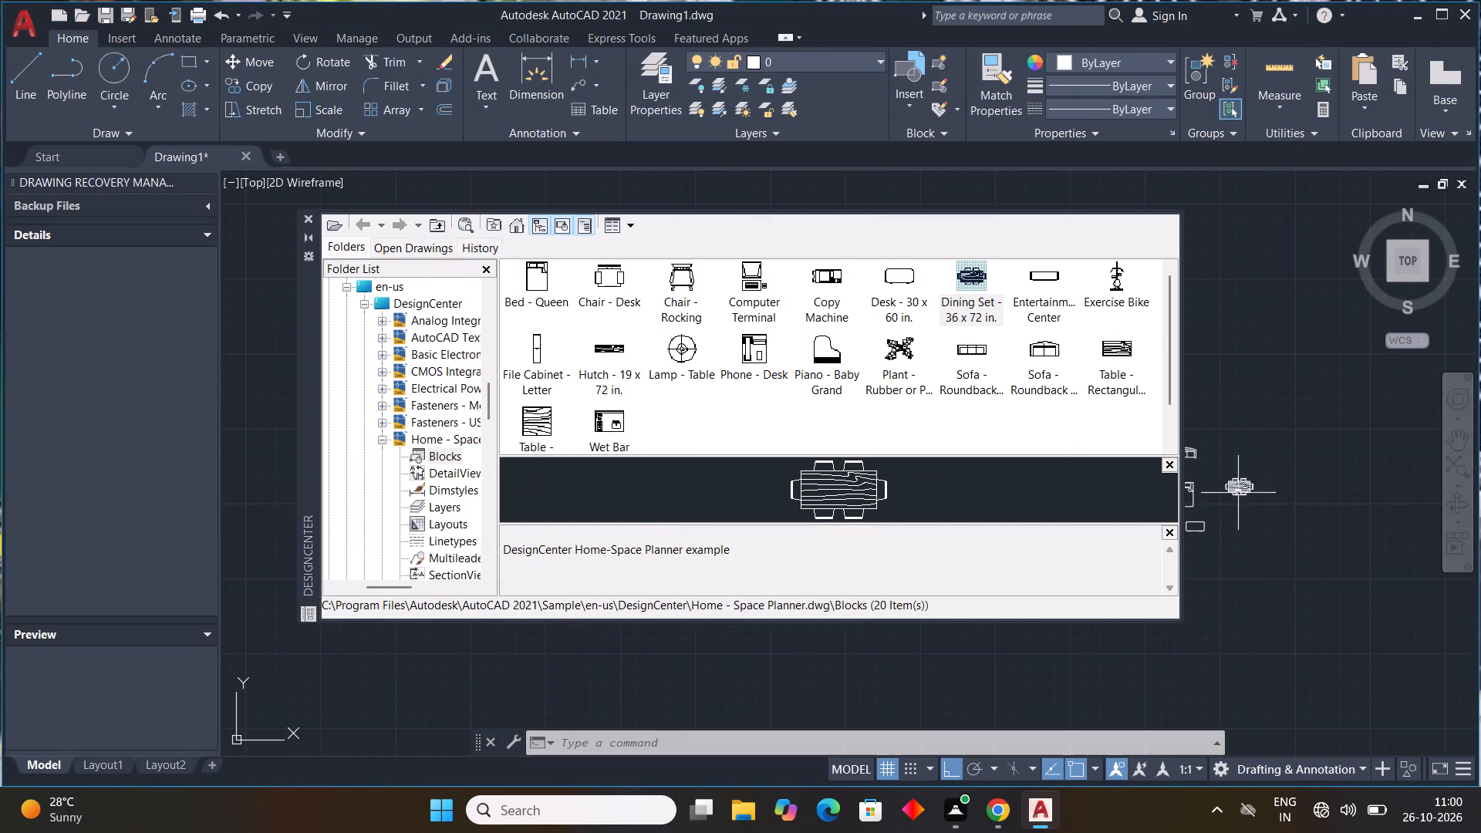
Insert the Toilet - top block from House Designer.dwg in the space between the queen bed and the dining set.
{"action": "middle_click_drag", "start_coordinate": [1245, 517], "coordinate": [1331, 512]}
{"action": "scroll", "coordinate": [1279, 494], "scroll_direction": "up", "scroll_amount": 3}
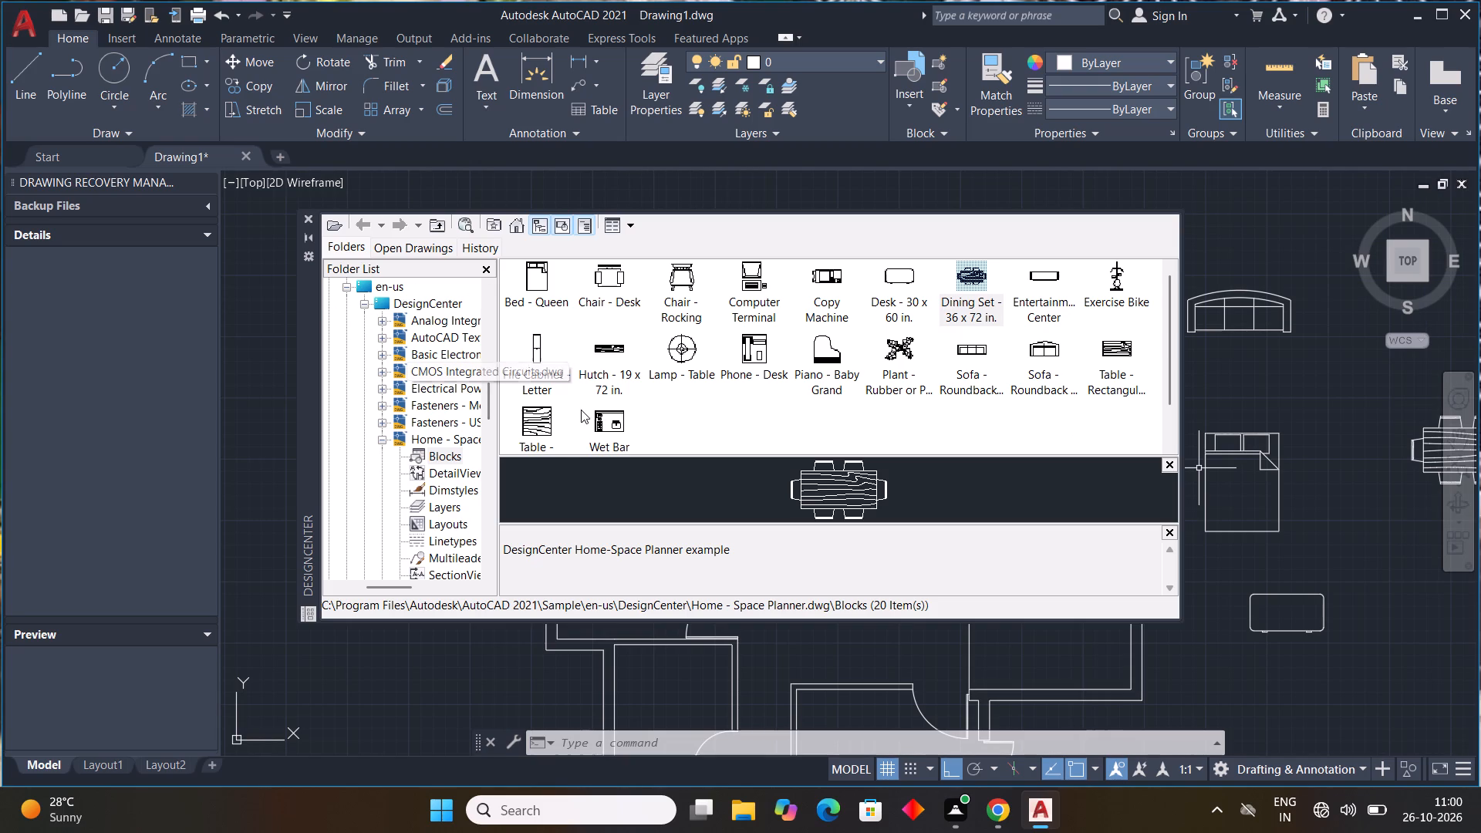
{"action": "left_click", "coordinate": [460, 433]}
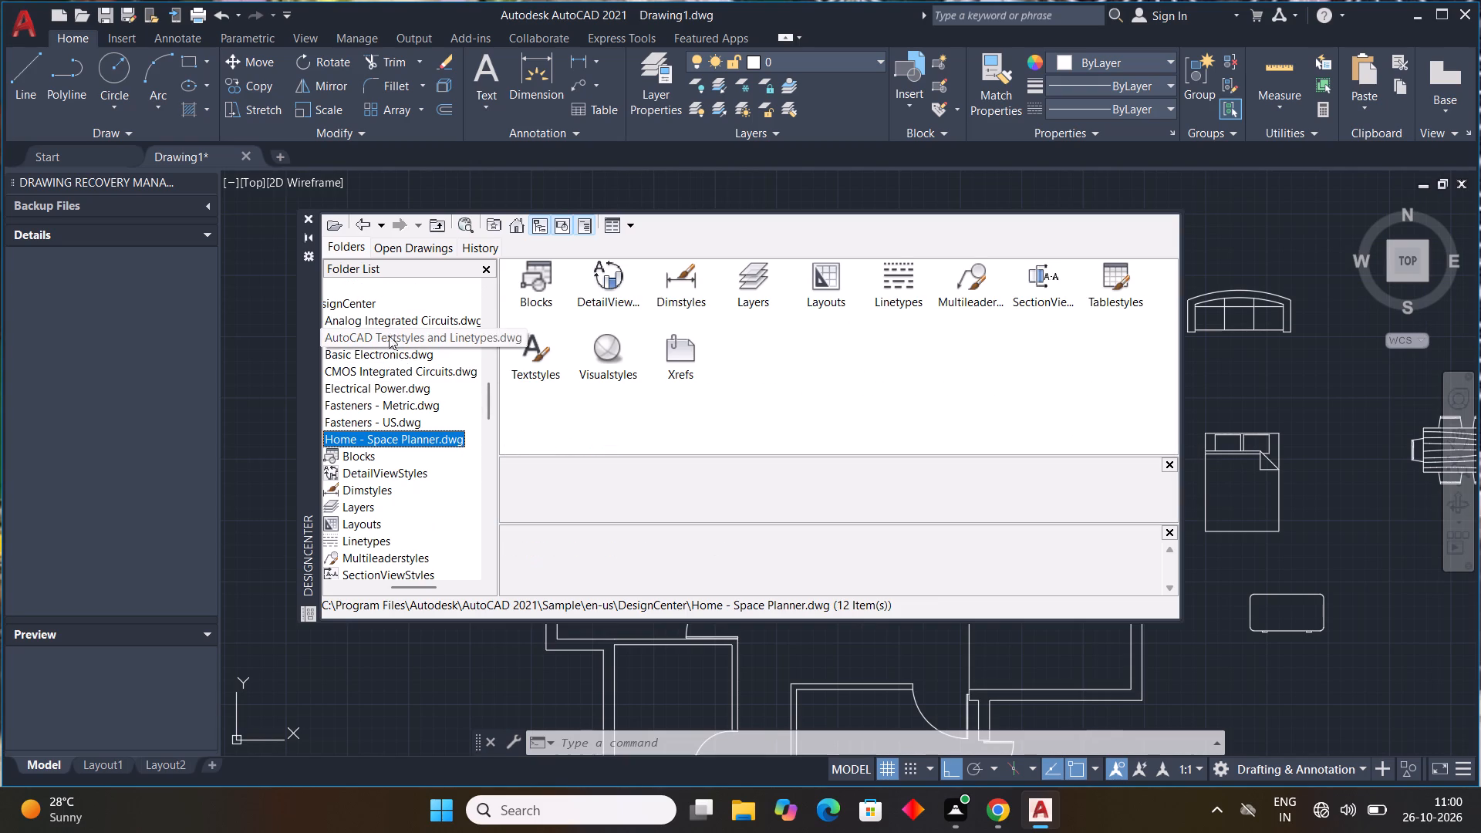
{"action": "left_click", "coordinate": [374, 452]}
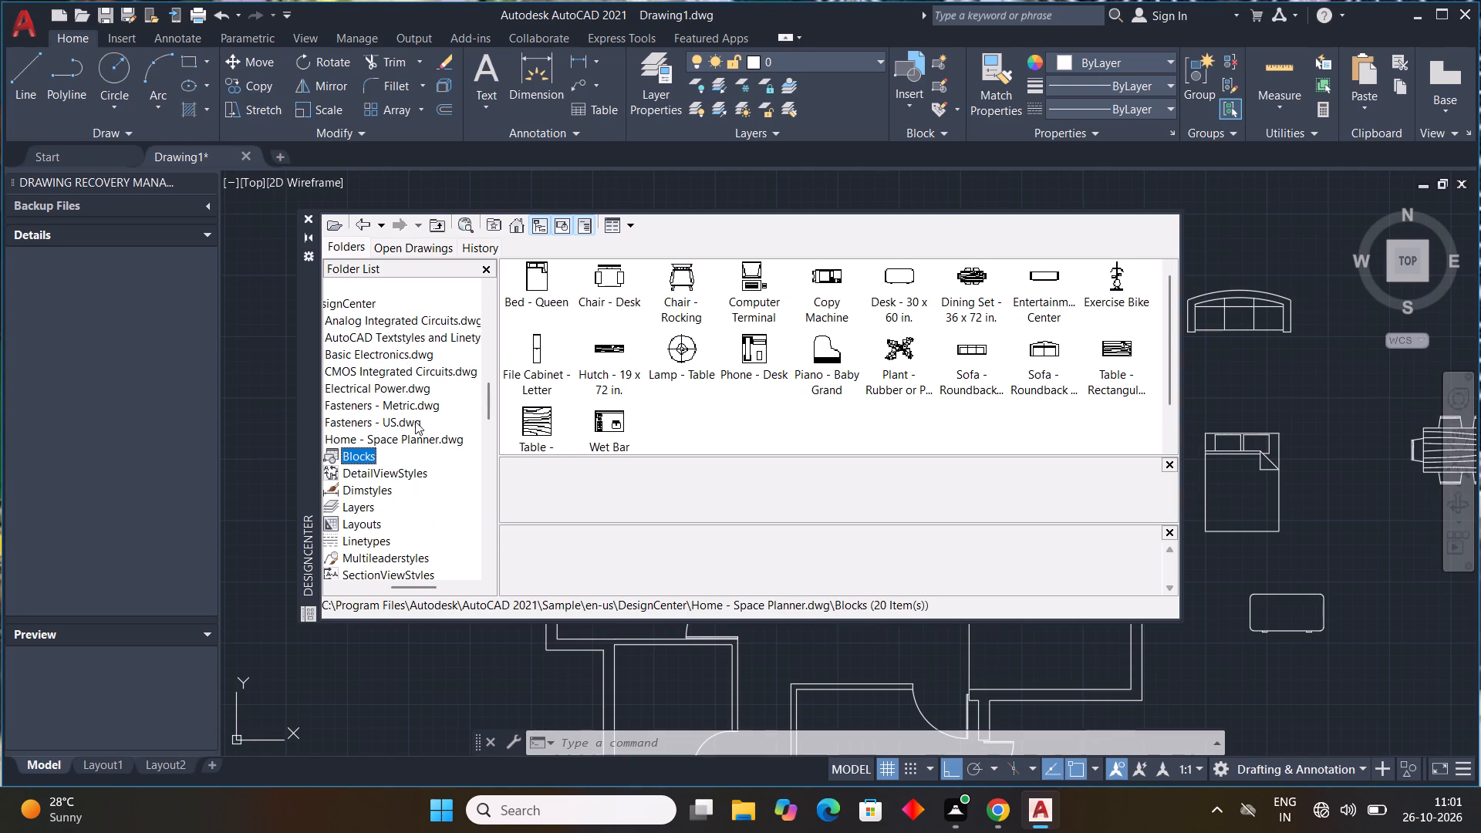
{"action": "scroll", "coordinate": [387, 475], "scroll_direction": "down", "scroll_amount": 2}
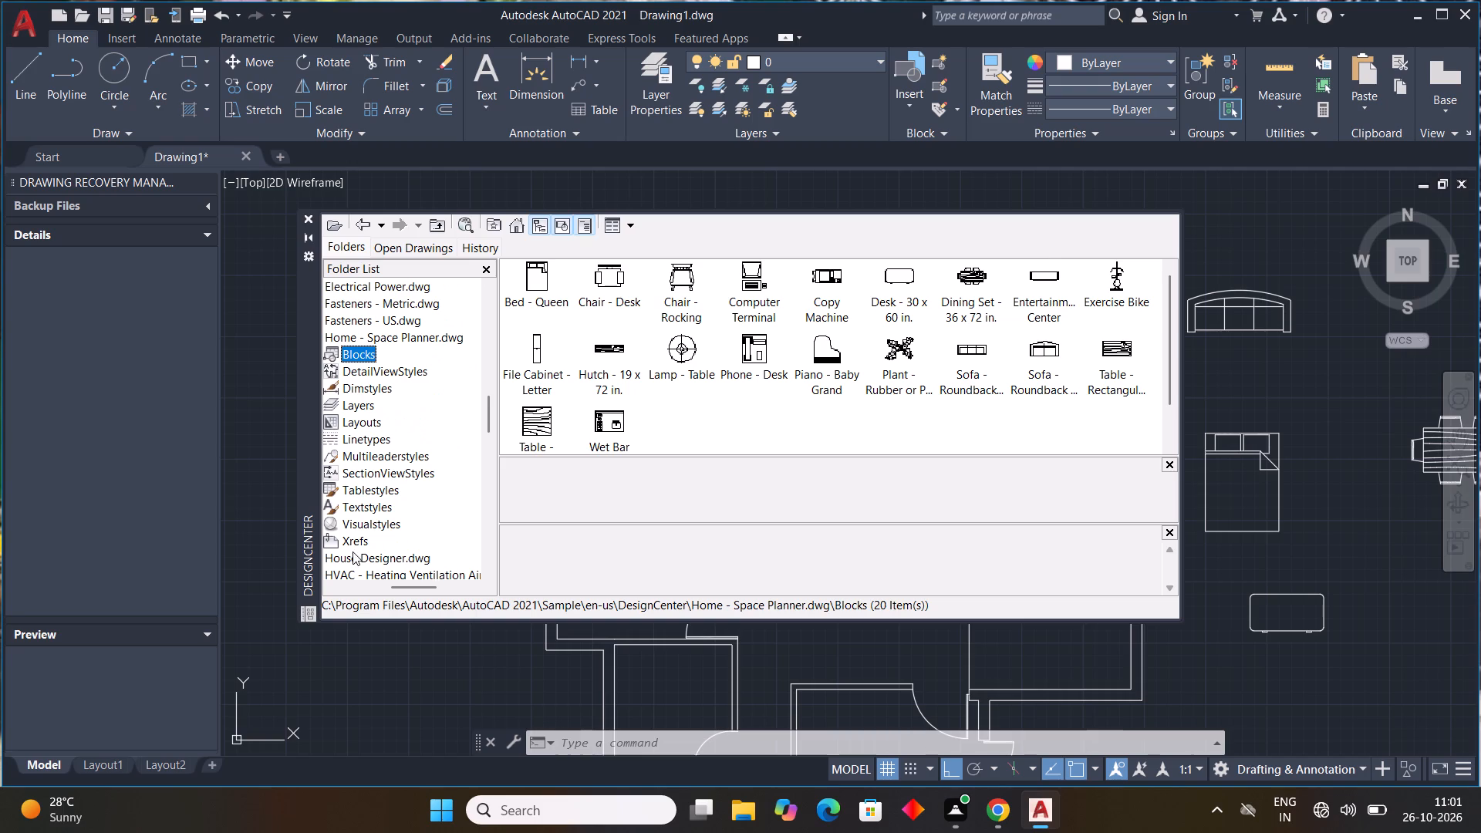
{"action": "left_click", "coordinate": [354, 550]}
{"action": "left_click", "coordinate": [545, 288]}
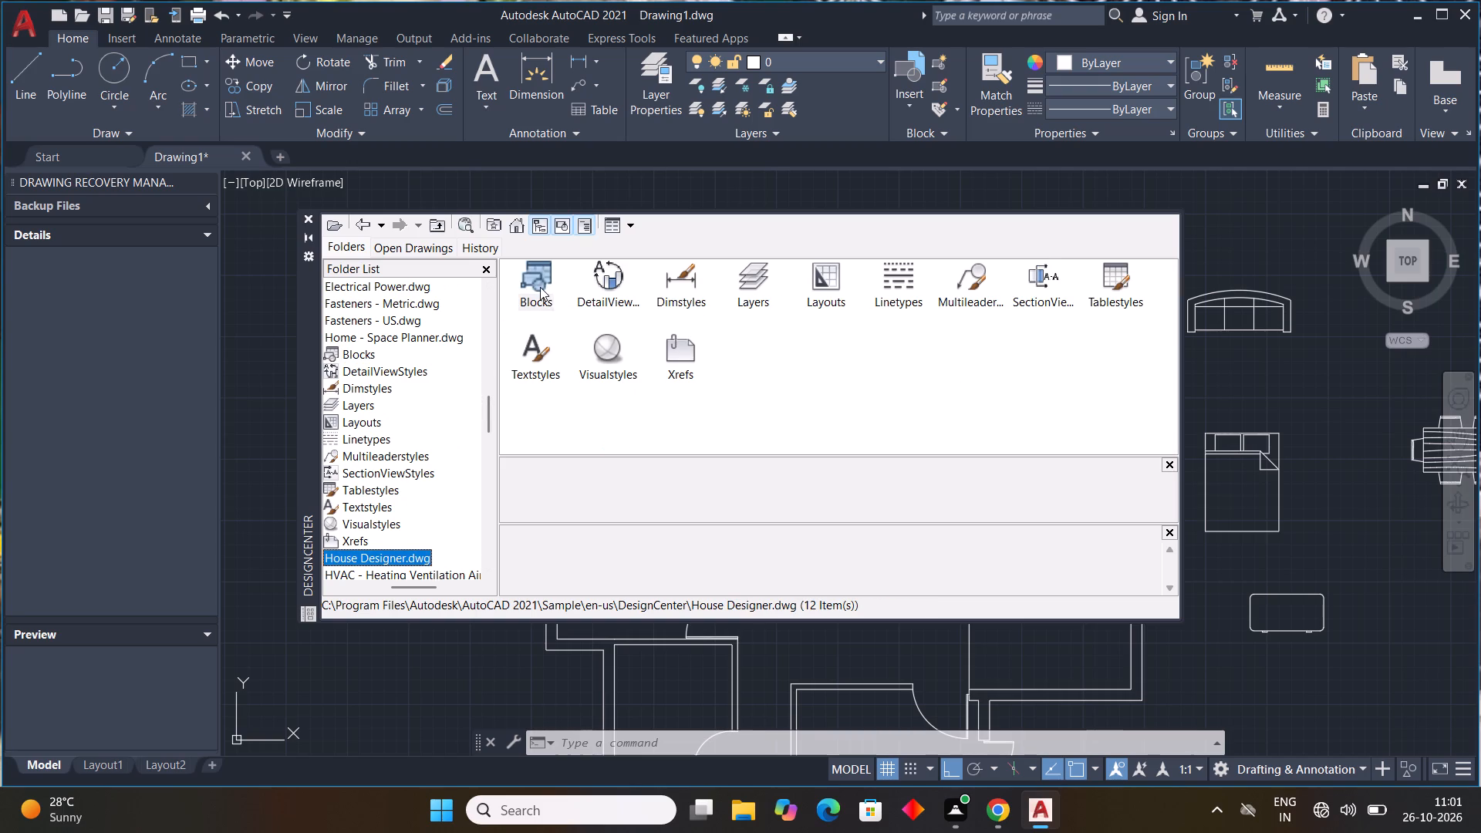
{"action": "left_click", "coordinate": [540, 287]}
{"action": "double_click", "coordinate": [535, 285]}
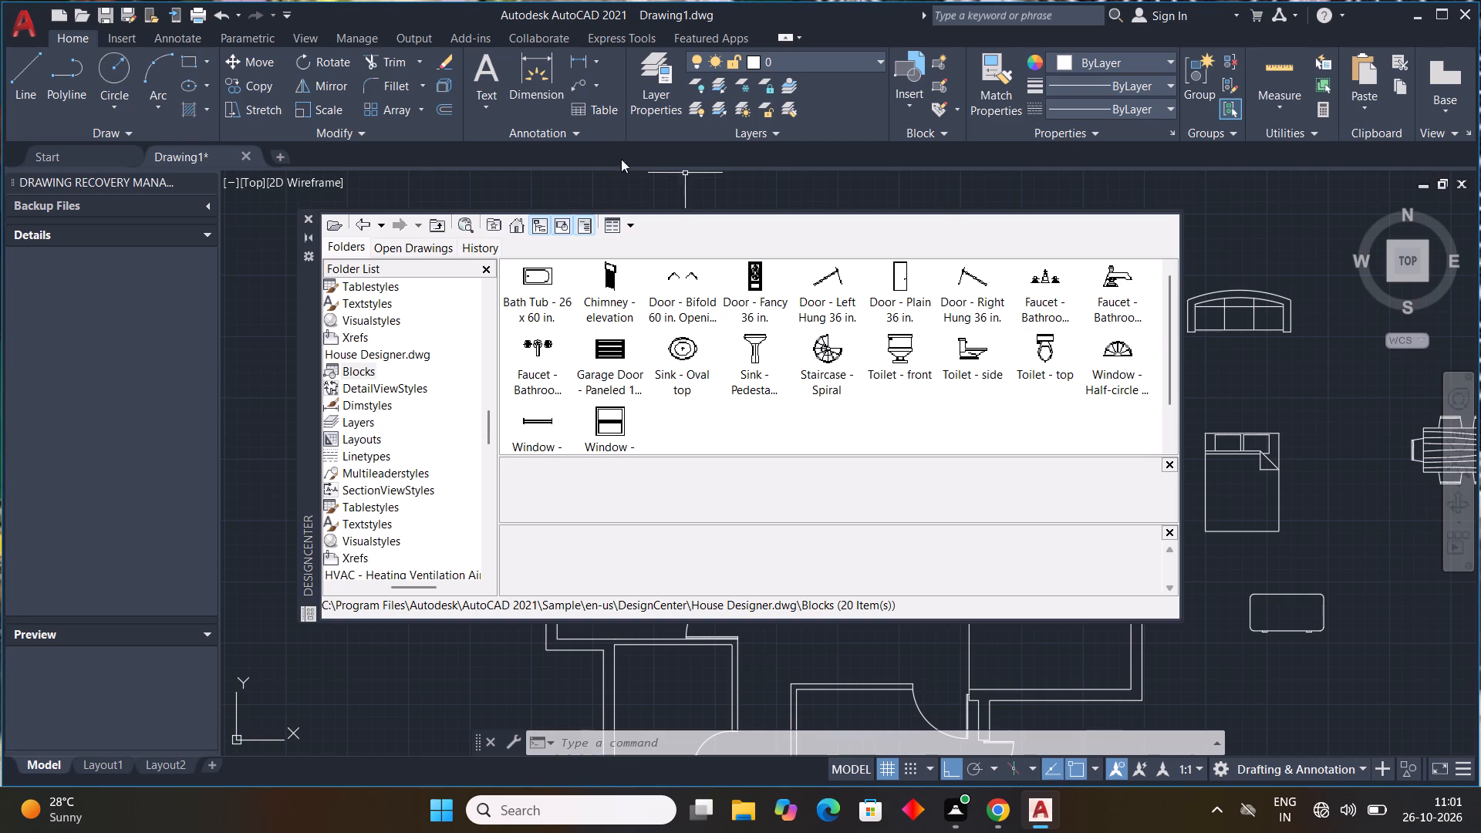
{"action": "double_click", "coordinate": [1050, 343]}
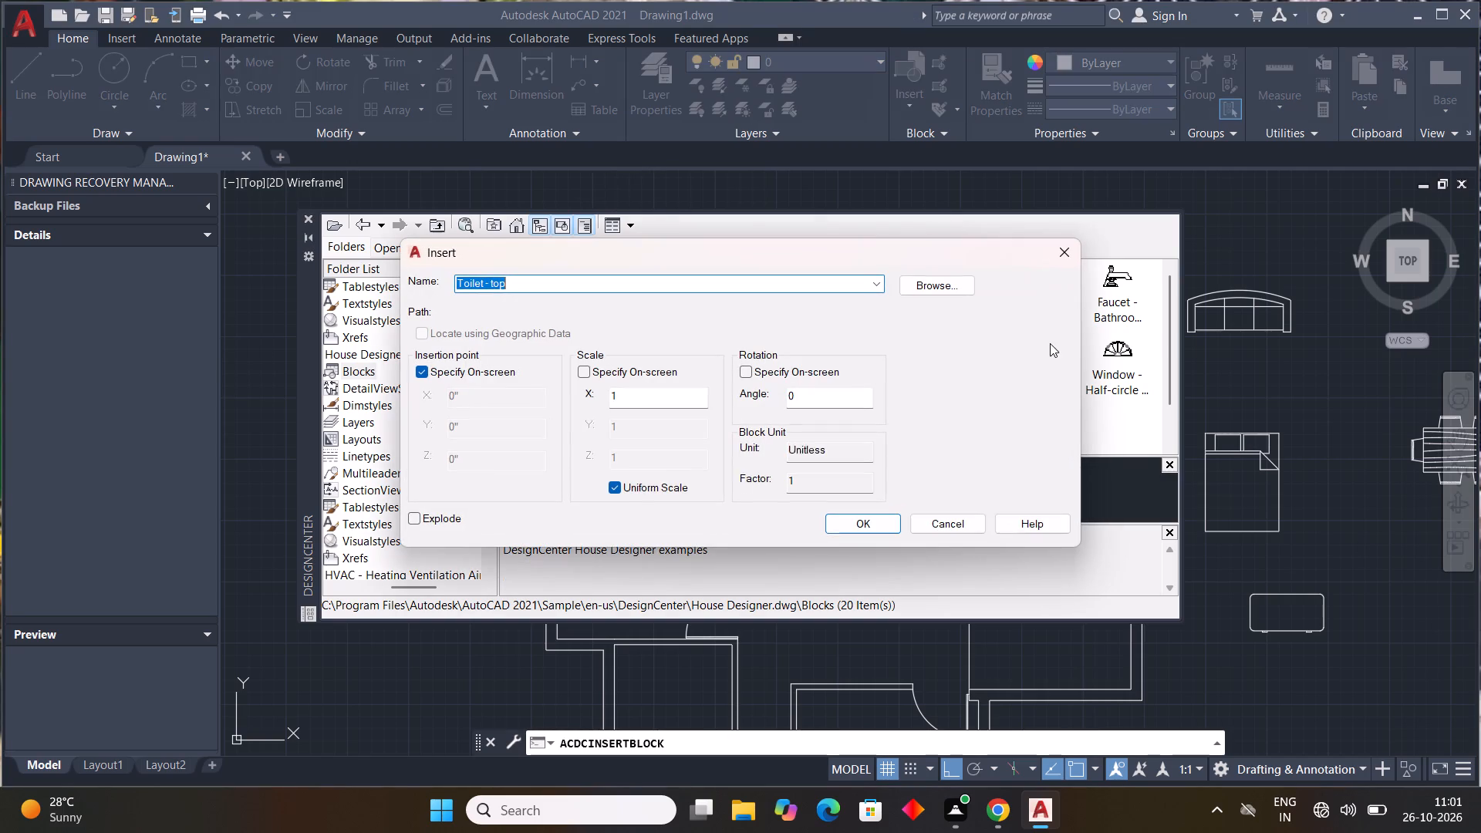
{"action": "left_click", "coordinate": [853, 526]}
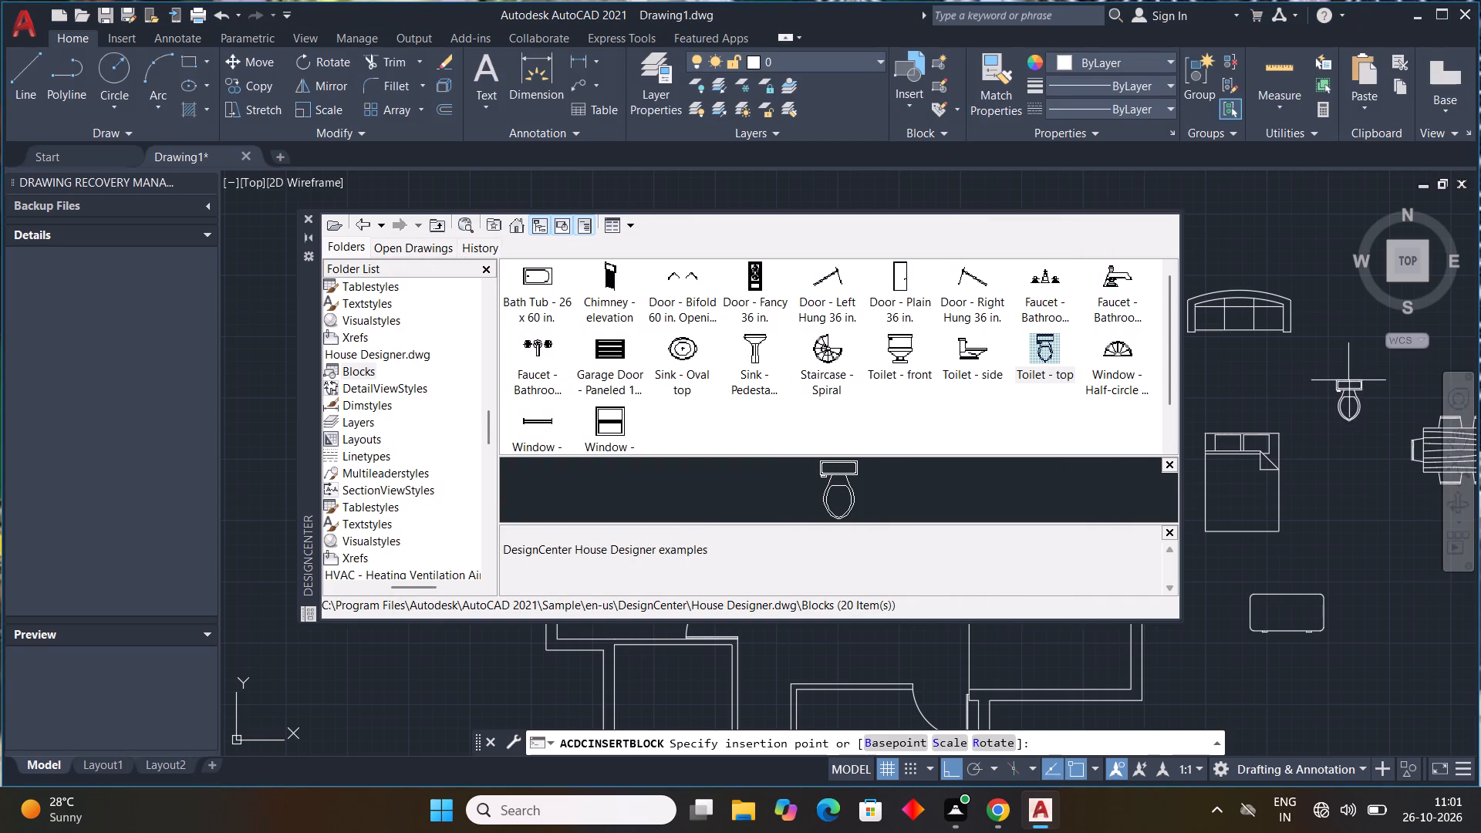
{"action": "left_click", "coordinate": [1350, 380]}
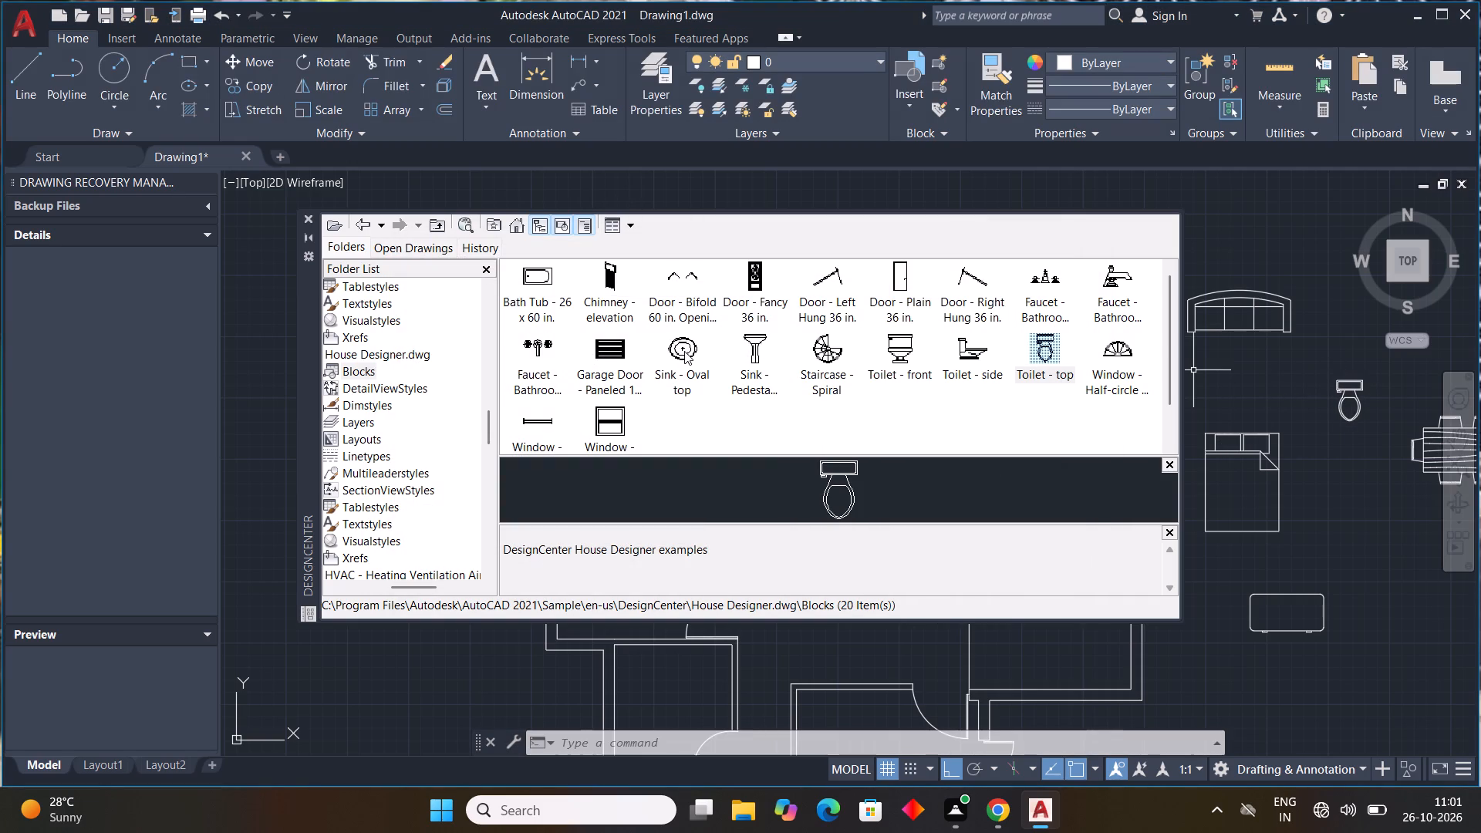
Insert the Sink - Oval top block outside the plan, southeast of the desk.
{"action": "double_click", "coordinate": [684, 351]}
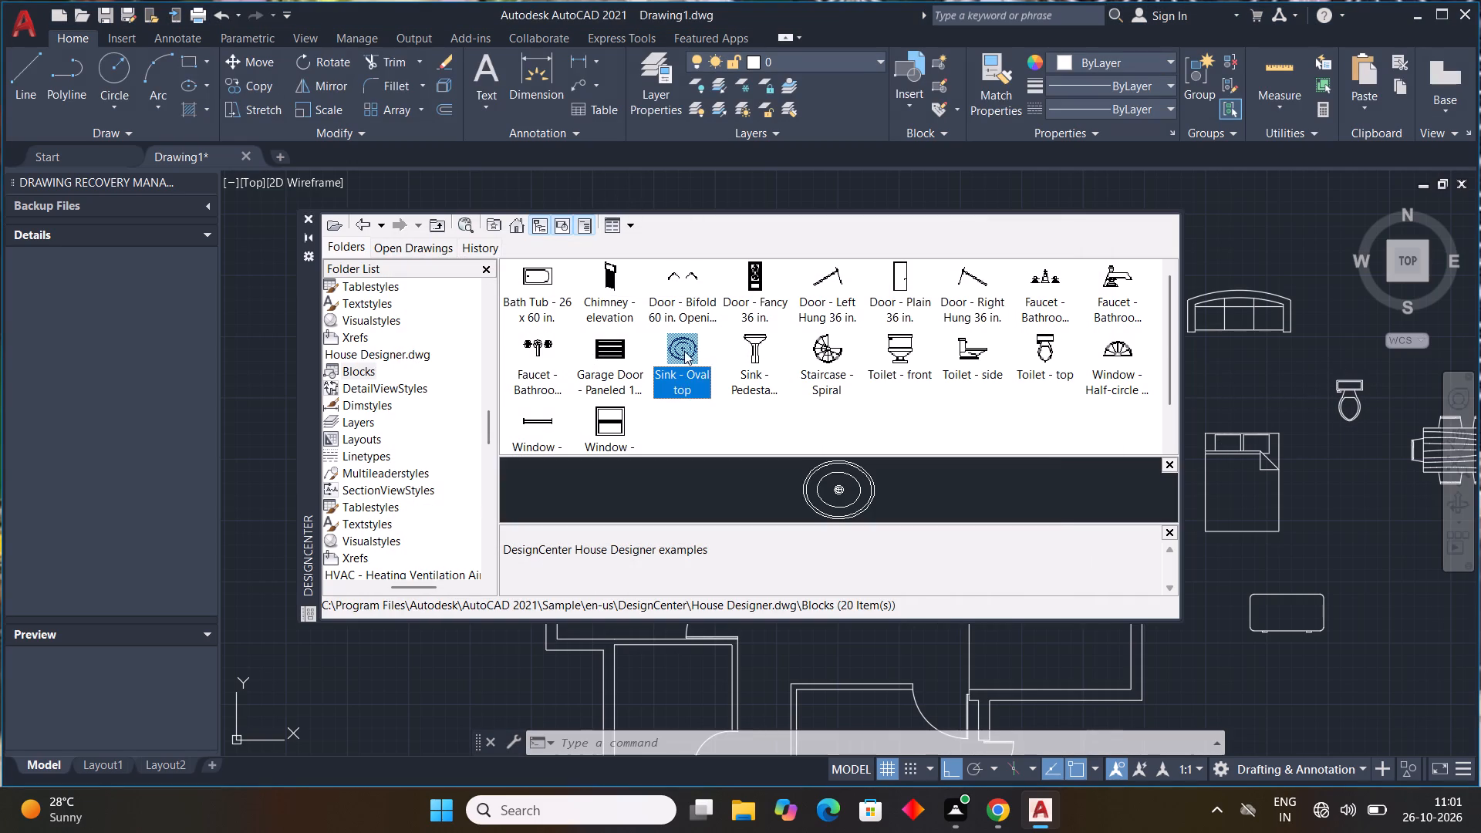
{"action": "left_click_drag", "start_coordinate": [874, 524], "coordinate": [963, 535]}
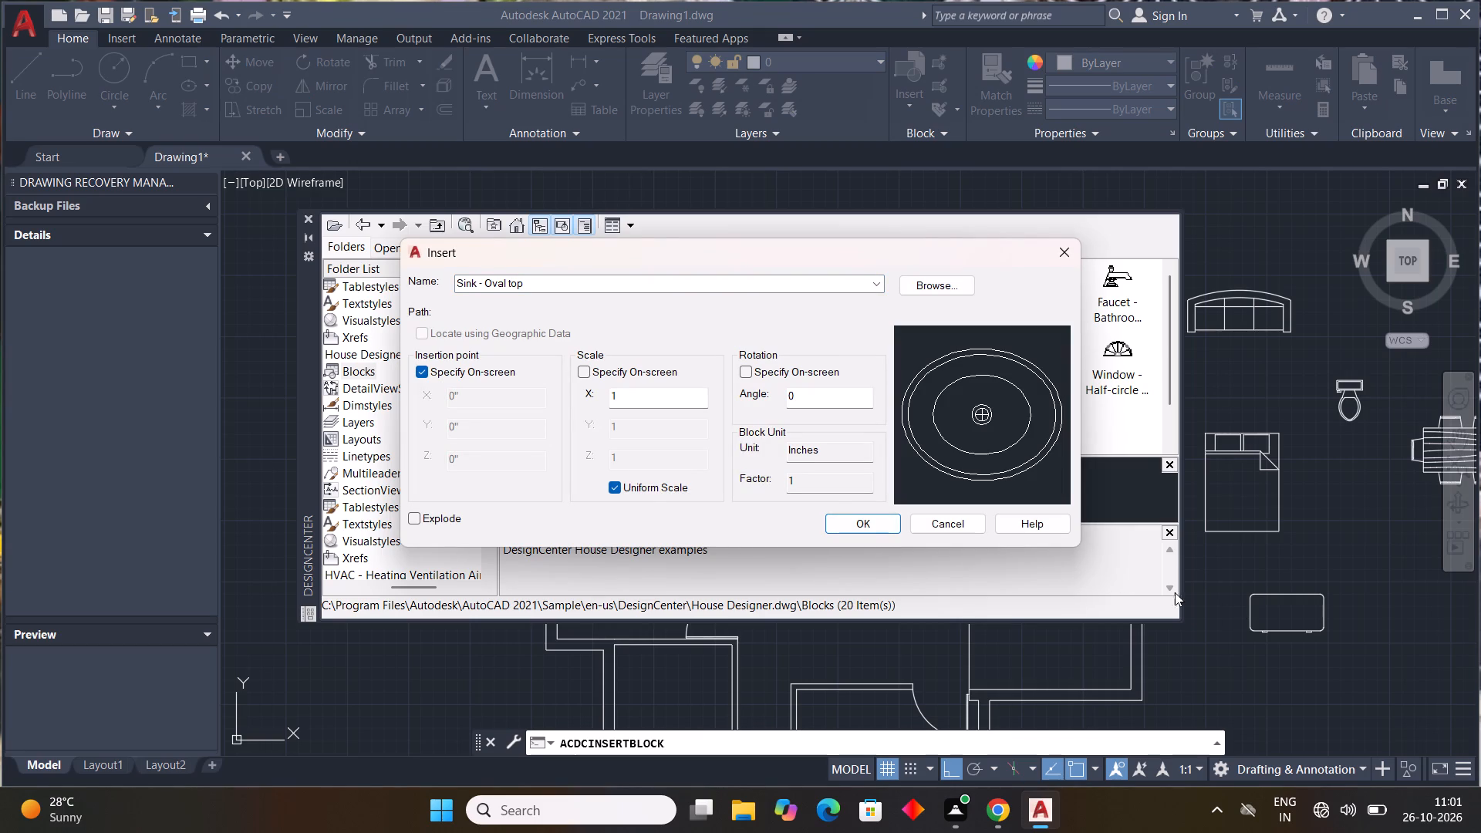
{"action": "left_click", "coordinate": [861, 512]}
{"action": "left_click", "coordinate": [872, 524]}
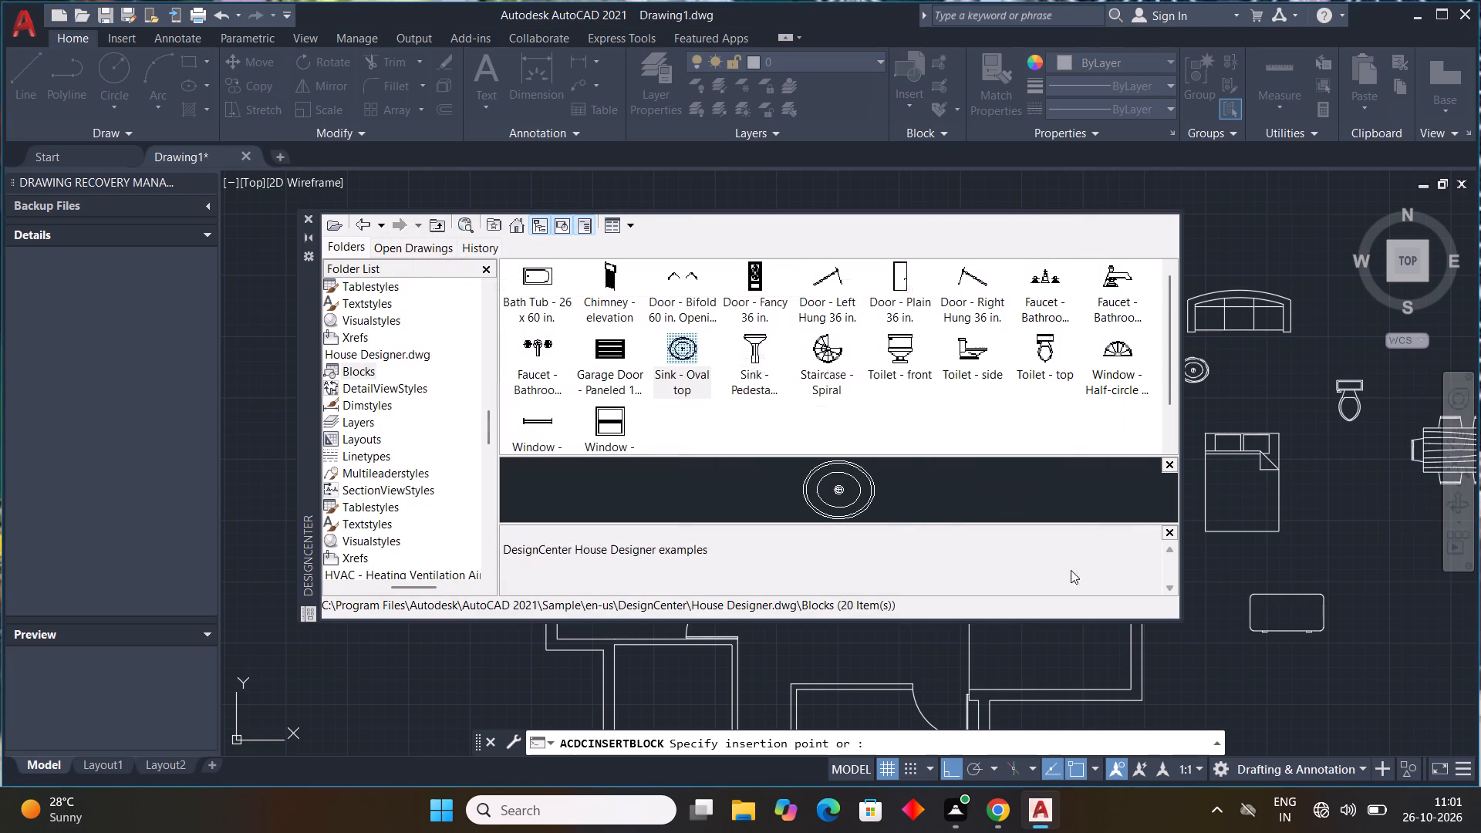
{"action": "left_click", "coordinate": [1408, 655]}
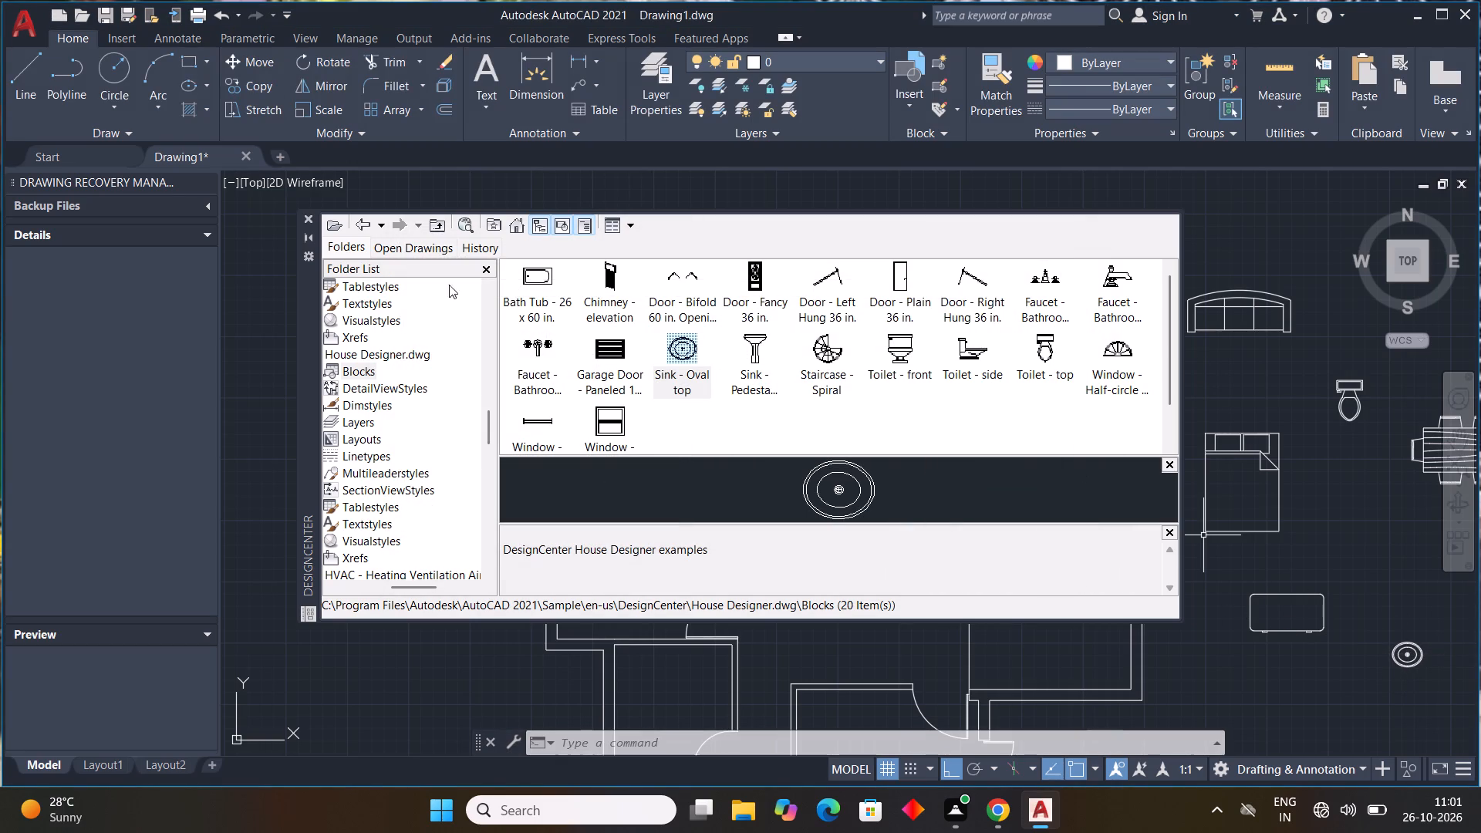
Insert the Bath Tub - 26 x 60 in. block outside the plan, south of the desk.
{"action": "double_click", "coordinate": [554, 276]}
{"action": "double_click", "coordinate": [544, 281]}
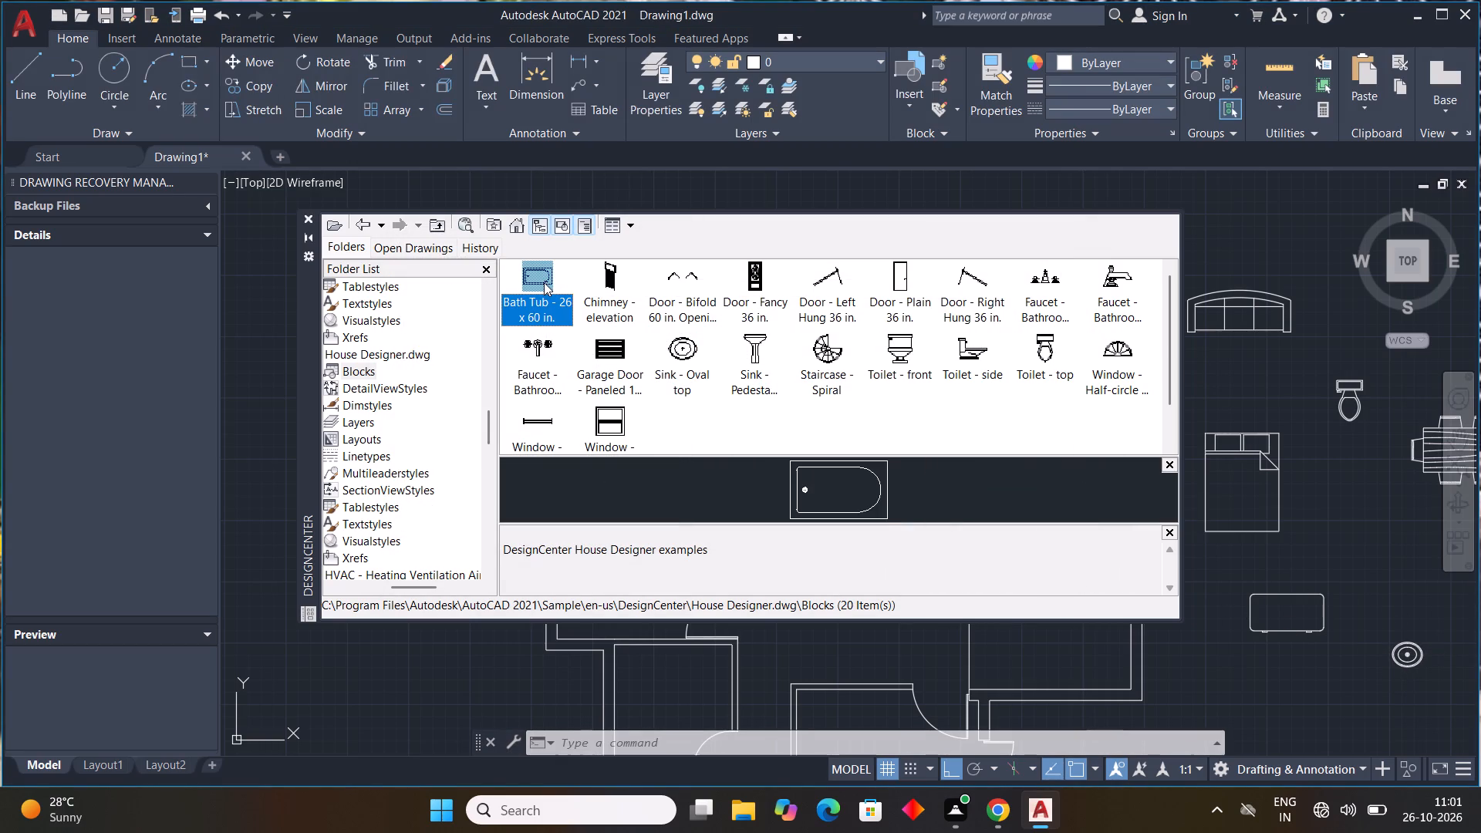
{"action": "double_click", "coordinate": [539, 281]}
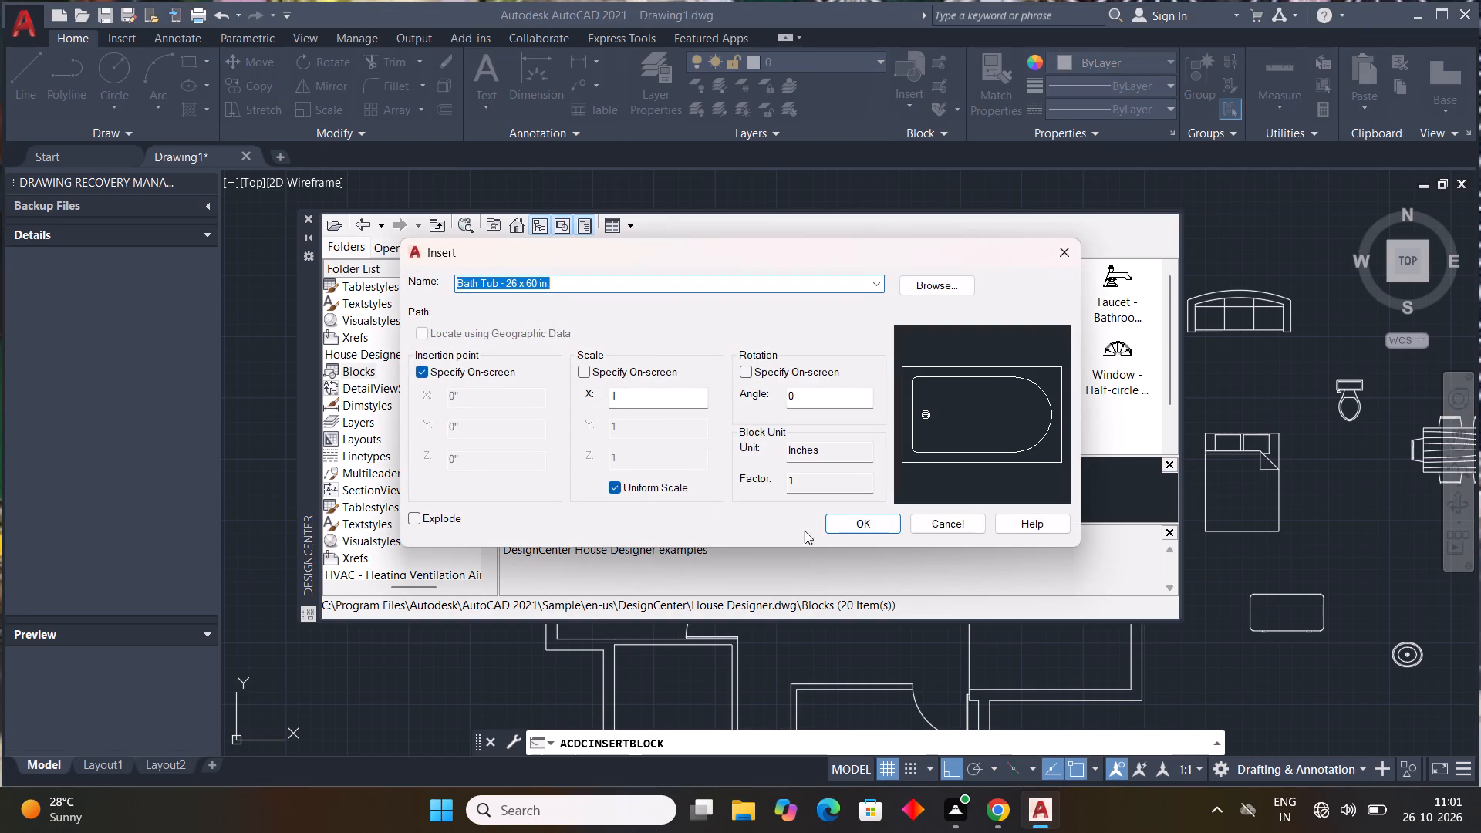
{"action": "left_click", "coordinate": [867, 514]}
{"action": "scroll", "coordinate": [1277, 612], "scroll_direction": "down", "scroll_amount": 2}
{"action": "middle_click_drag", "start_coordinate": [1277, 612], "coordinate": [1227, 570]}
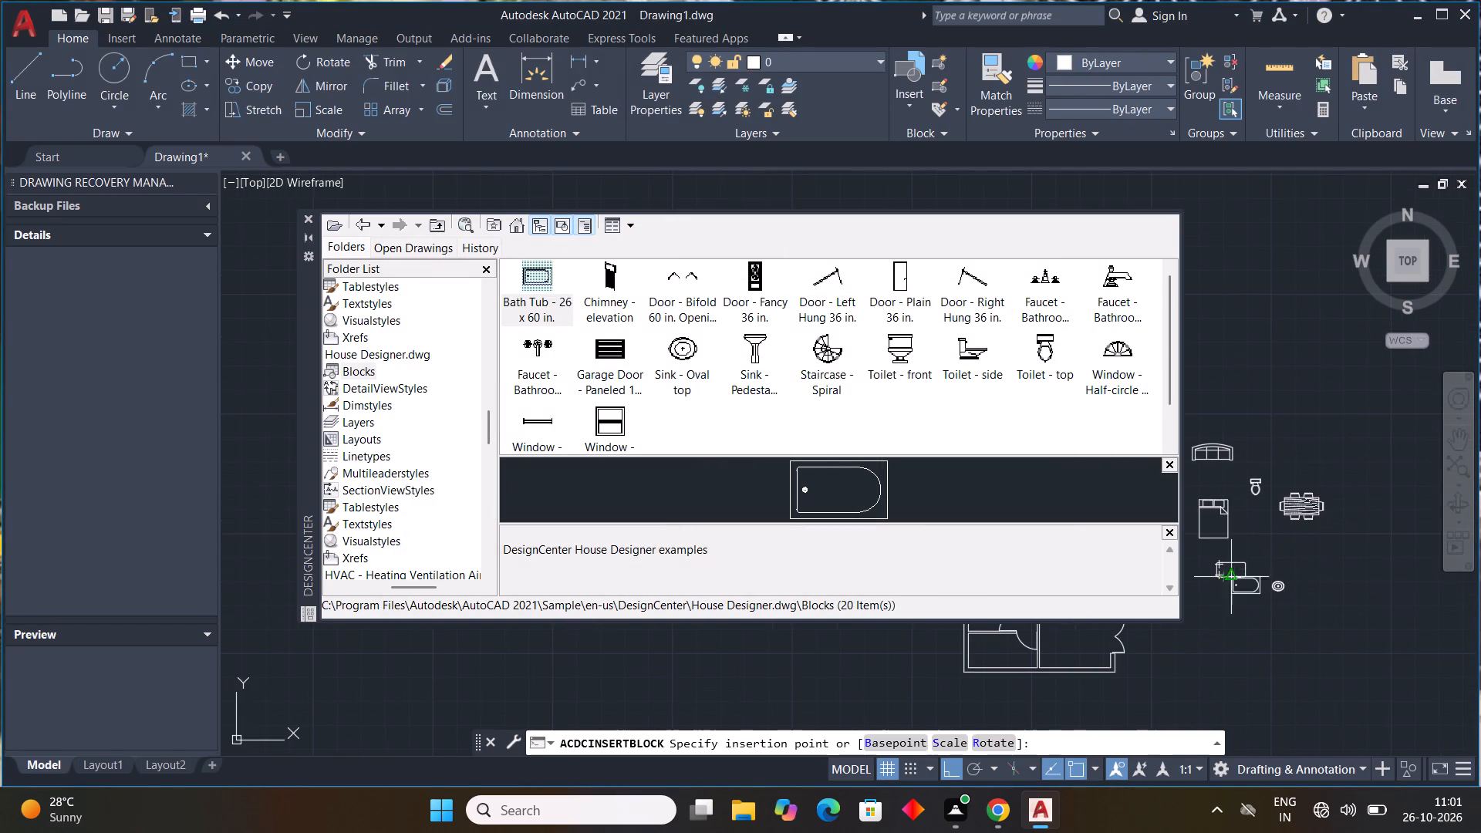
{"action": "left_click", "coordinate": [1227, 626]}
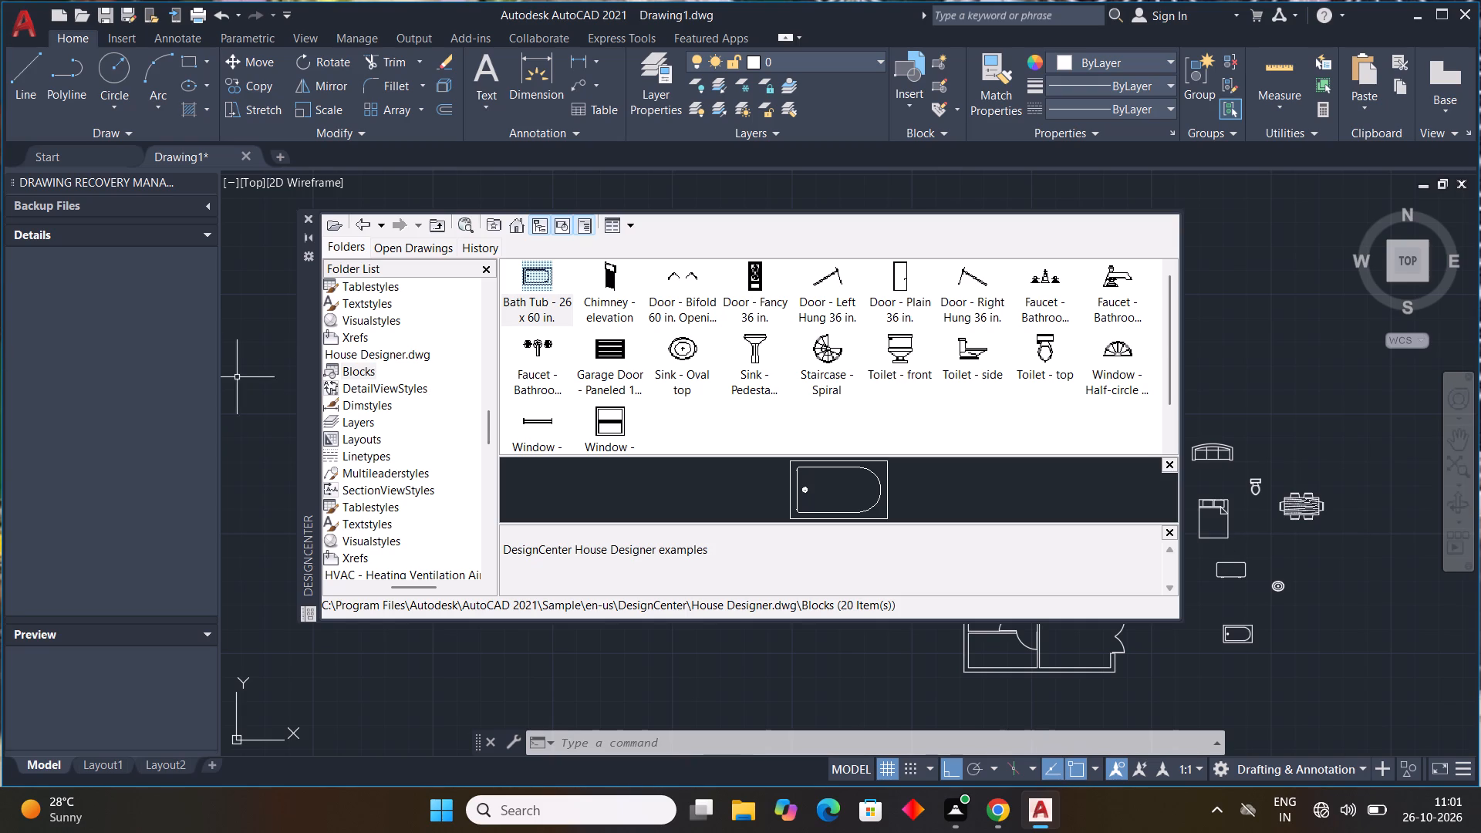
Insert the Range-Oven - 30 in top block from Kitchens.dwg outside the plan, north of the sofa.
{"action": "scroll", "coordinate": [399, 384], "scroll_direction": "down", "scroll_amount": 3}
{"action": "left_click", "coordinate": [376, 457]}
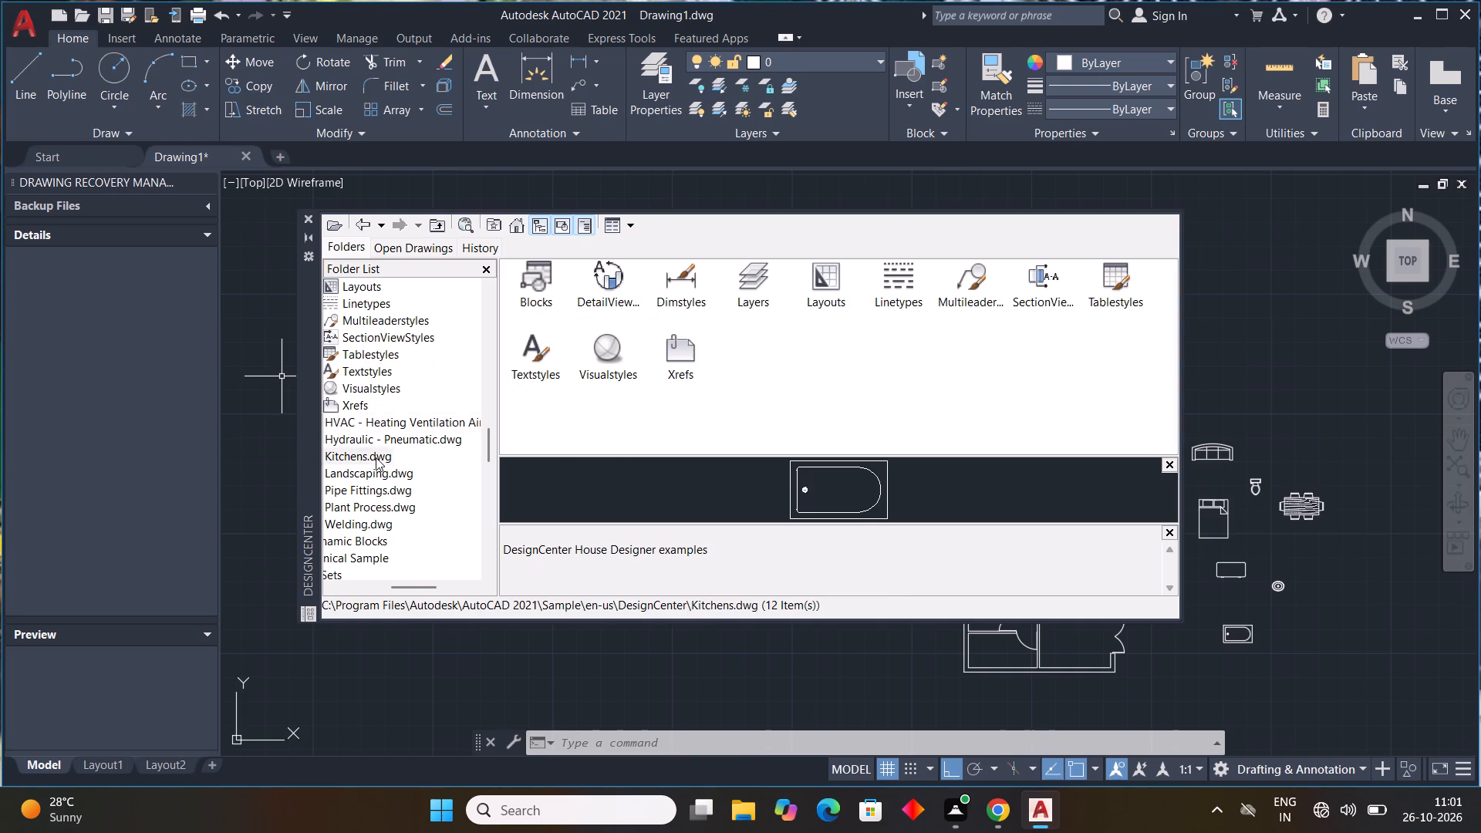
{"action": "double_click", "coordinate": [531, 279]}
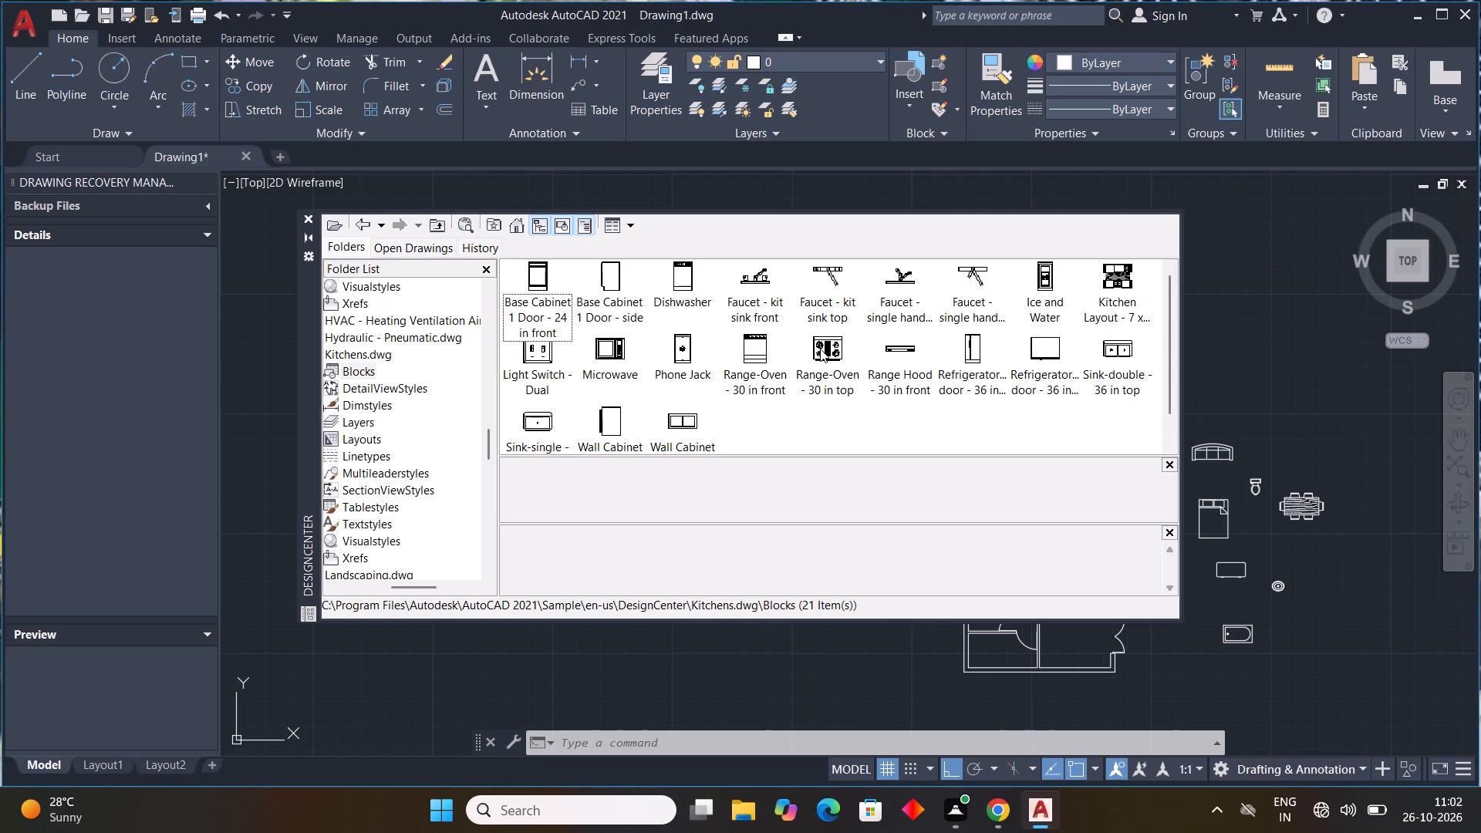
{"action": "double_click", "coordinate": [820, 349]}
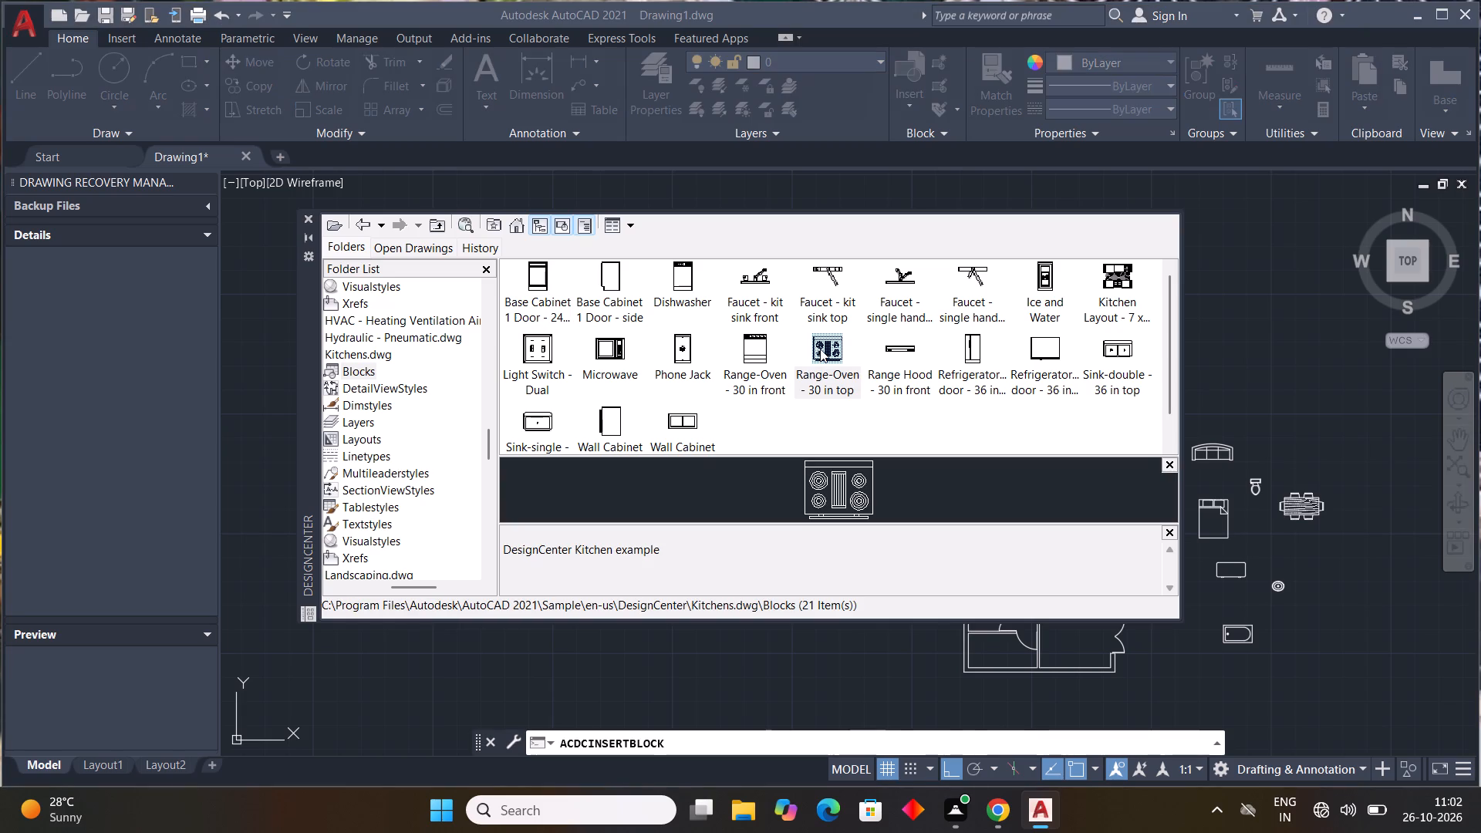
{"action": "left_click", "coordinate": [885, 521]}
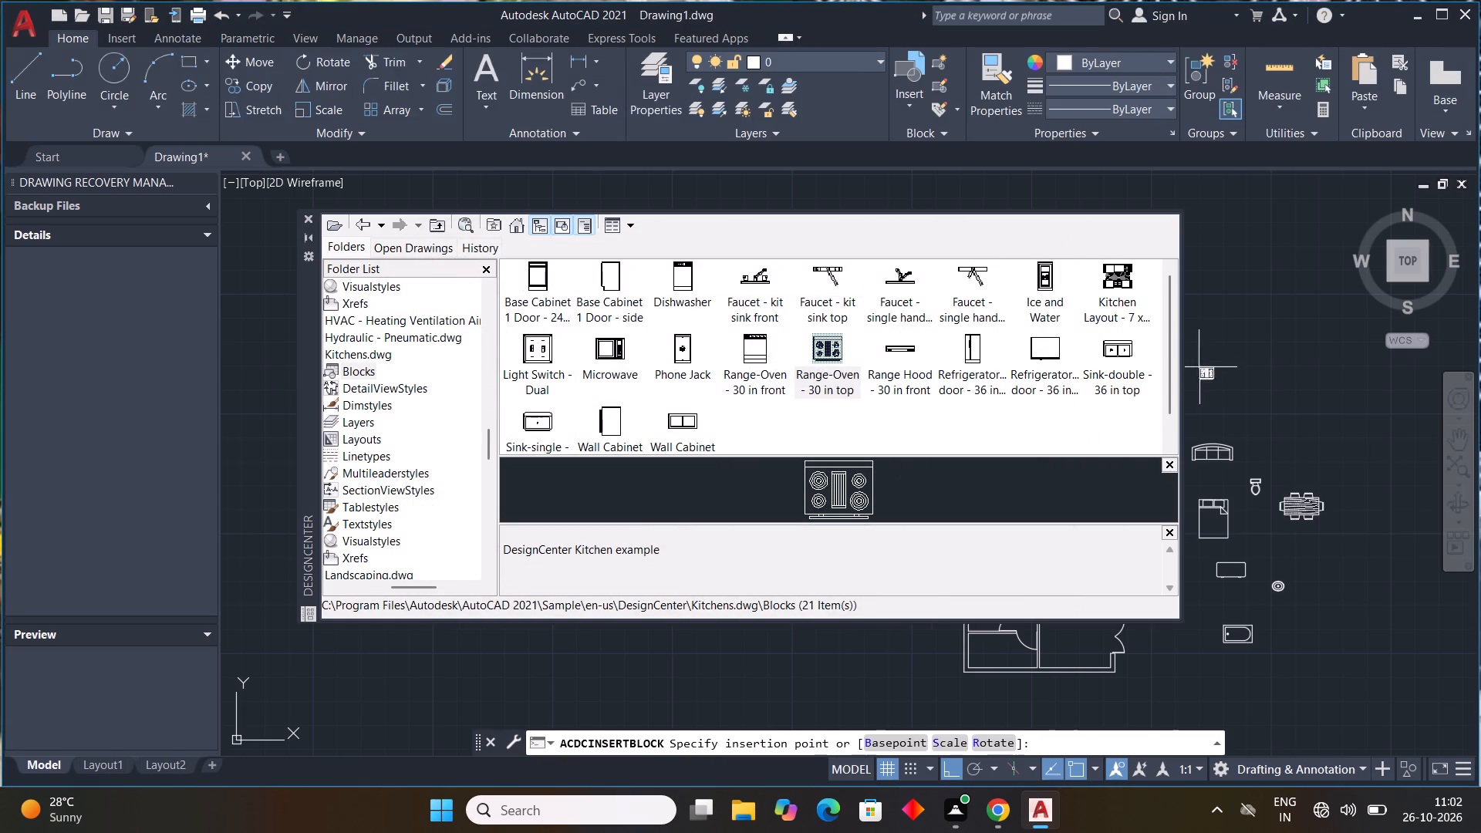
{"action": "left_click", "coordinate": [1227, 360]}
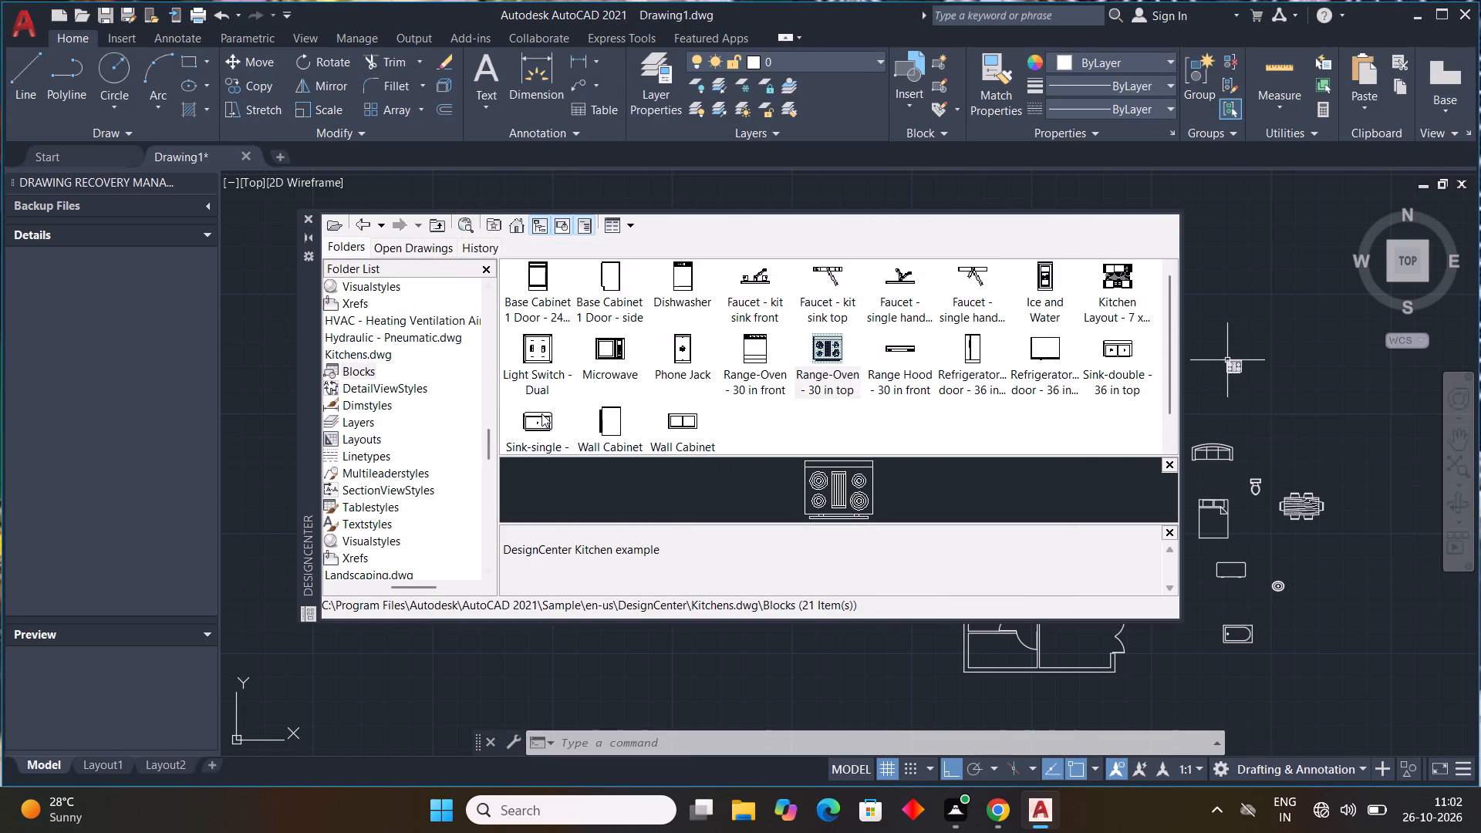
Insert the Sink-single - 30 in top block between the range-oven and the sofa, and close DesignCenter.
{"action": "double_click", "coordinate": [541, 413]}
{"action": "left_click", "coordinate": [855, 511]}
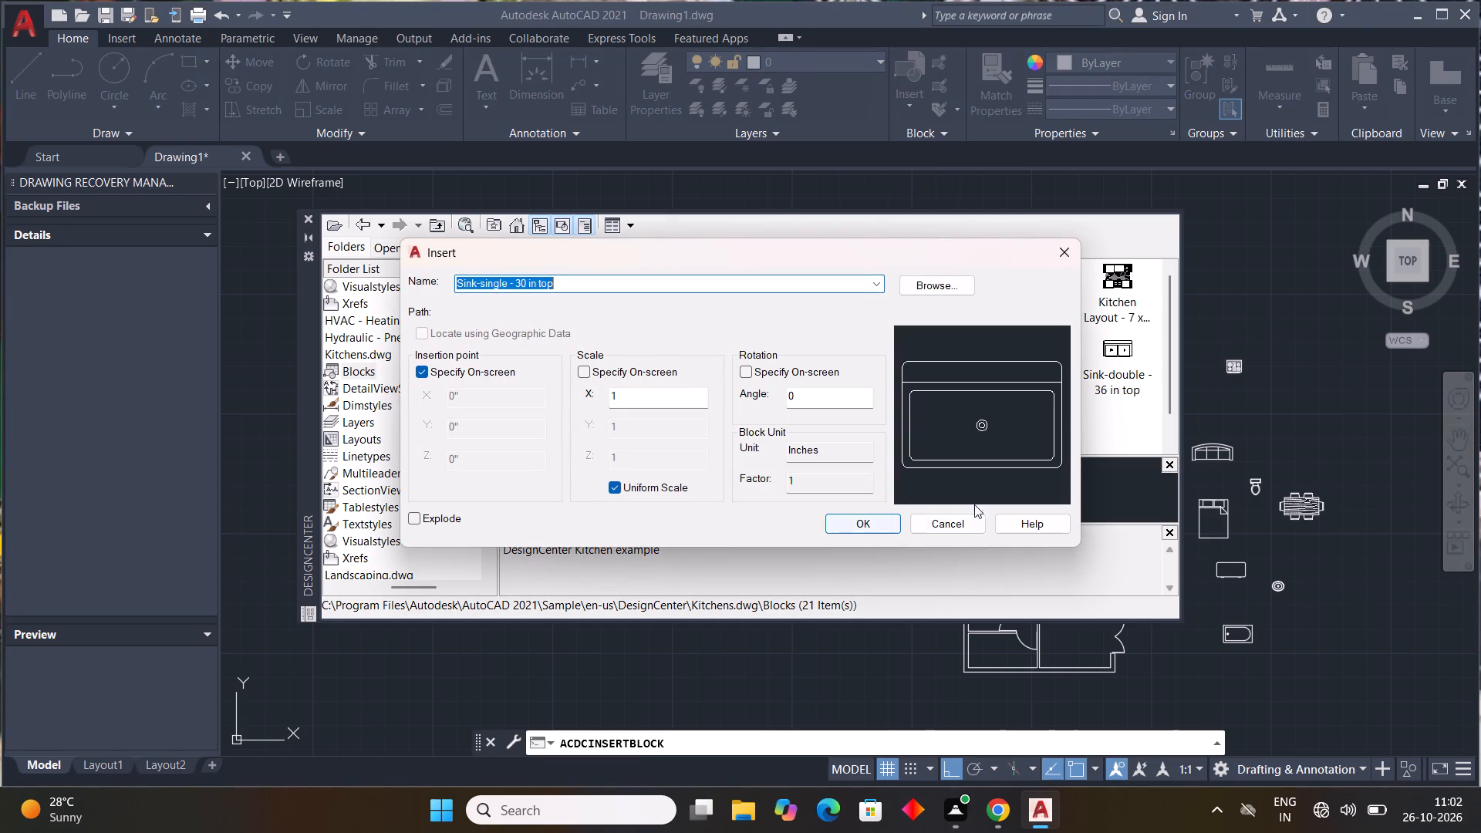
{"action": "left_click", "coordinate": [852, 522]}
{"action": "left_click", "coordinate": [1260, 416]}
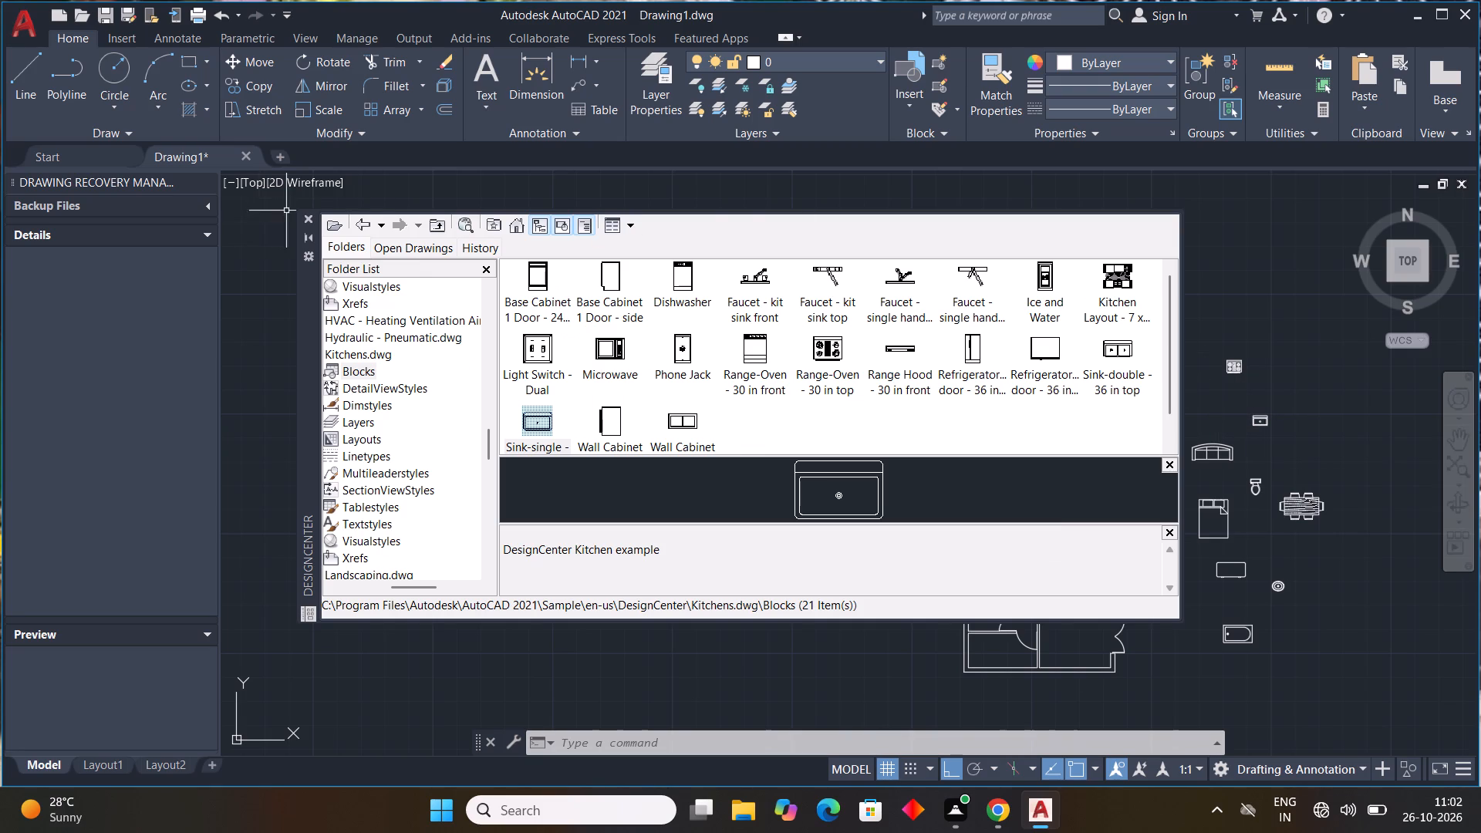
{"action": "left_click", "coordinate": [309, 214]}
Rotate the queen bed outside the plan 90° counterclockwise about its northwest corner so its headboard faces west.
{"action": "middle_click_drag", "start_coordinate": [1082, 463], "coordinate": [914, 426]}
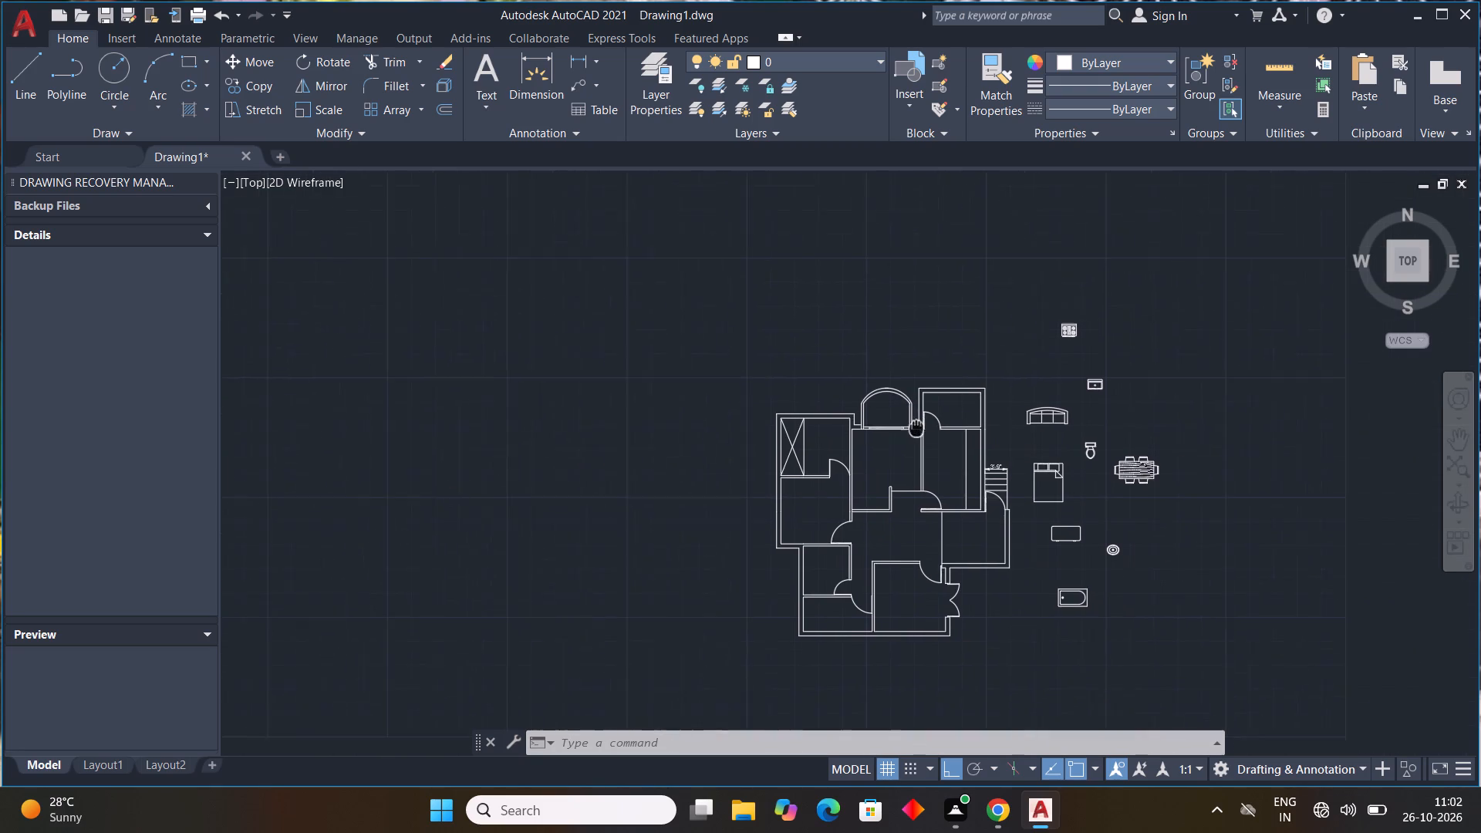
{"action": "middle_click_drag", "start_coordinate": [914, 426], "coordinate": [870, 393]}
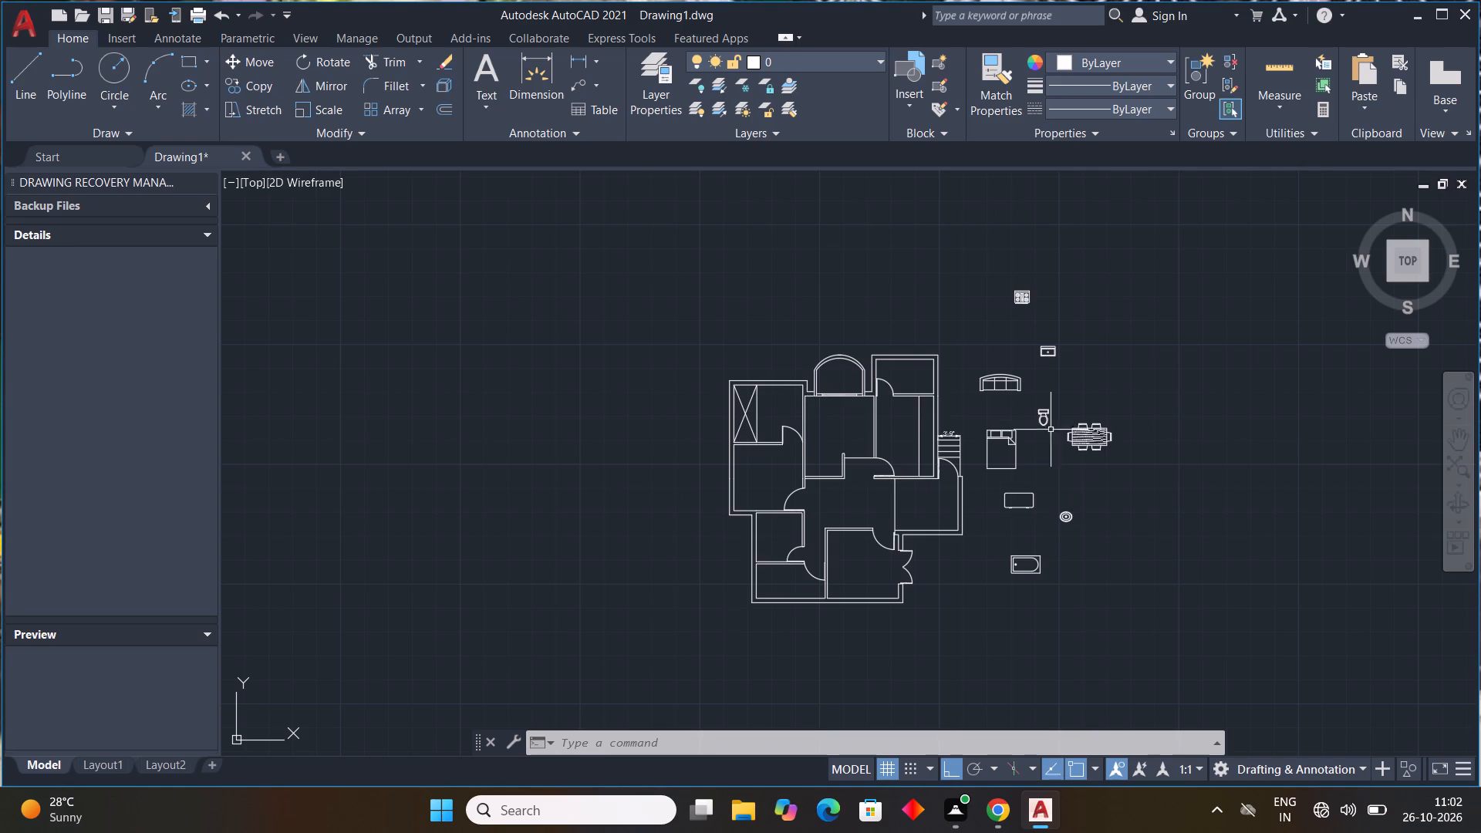
{"action": "middle_click_drag", "start_coordinate": [1034, 406], "coordinate": [1049, 364]}
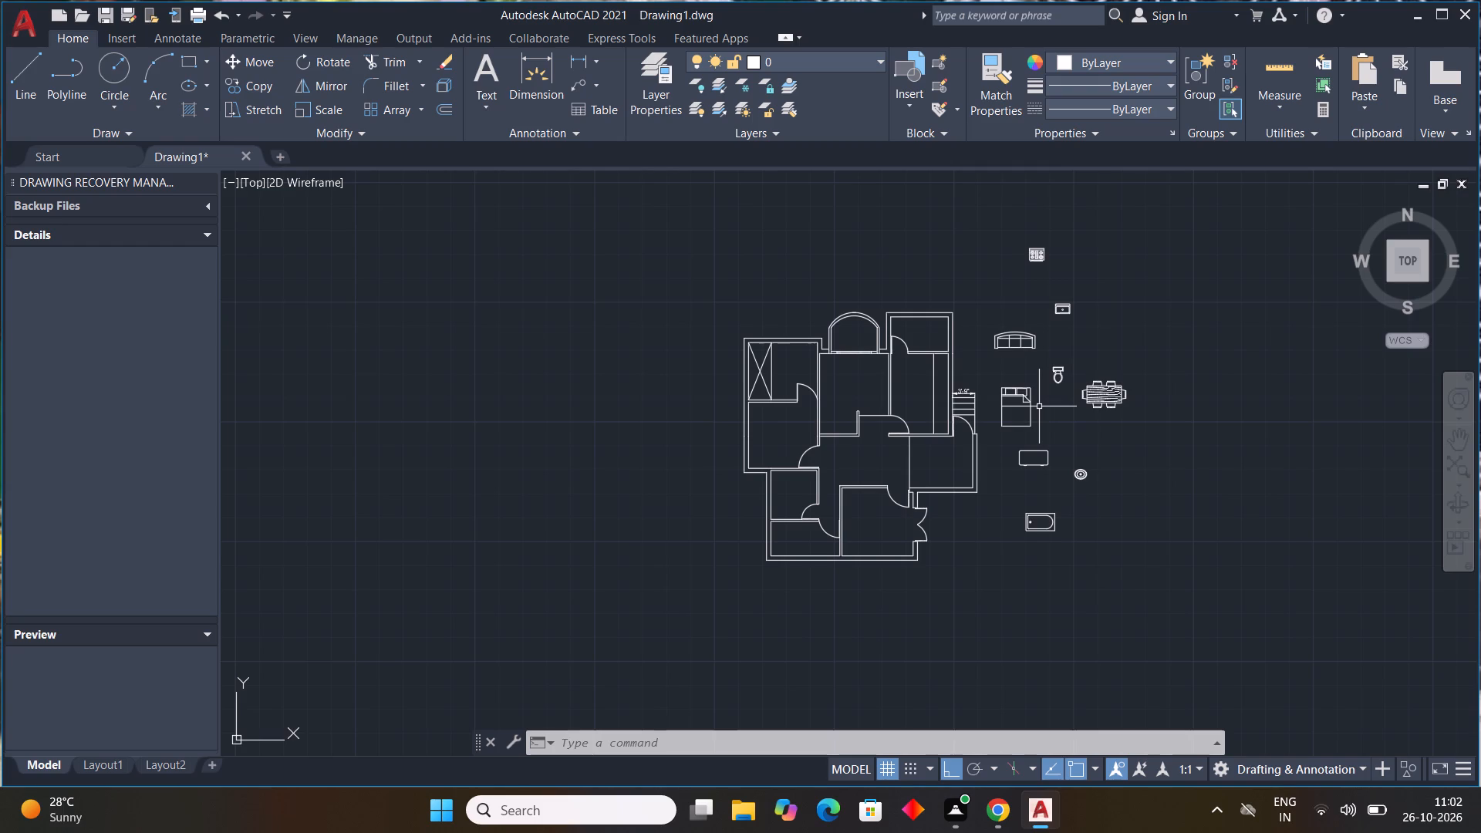
{"action": "scroll", "coordinate": [1040, 406], "scroll_direction": "up", "scroll_amount": 3}
{"action": "left_click", "coordinate": [1027, 318]}
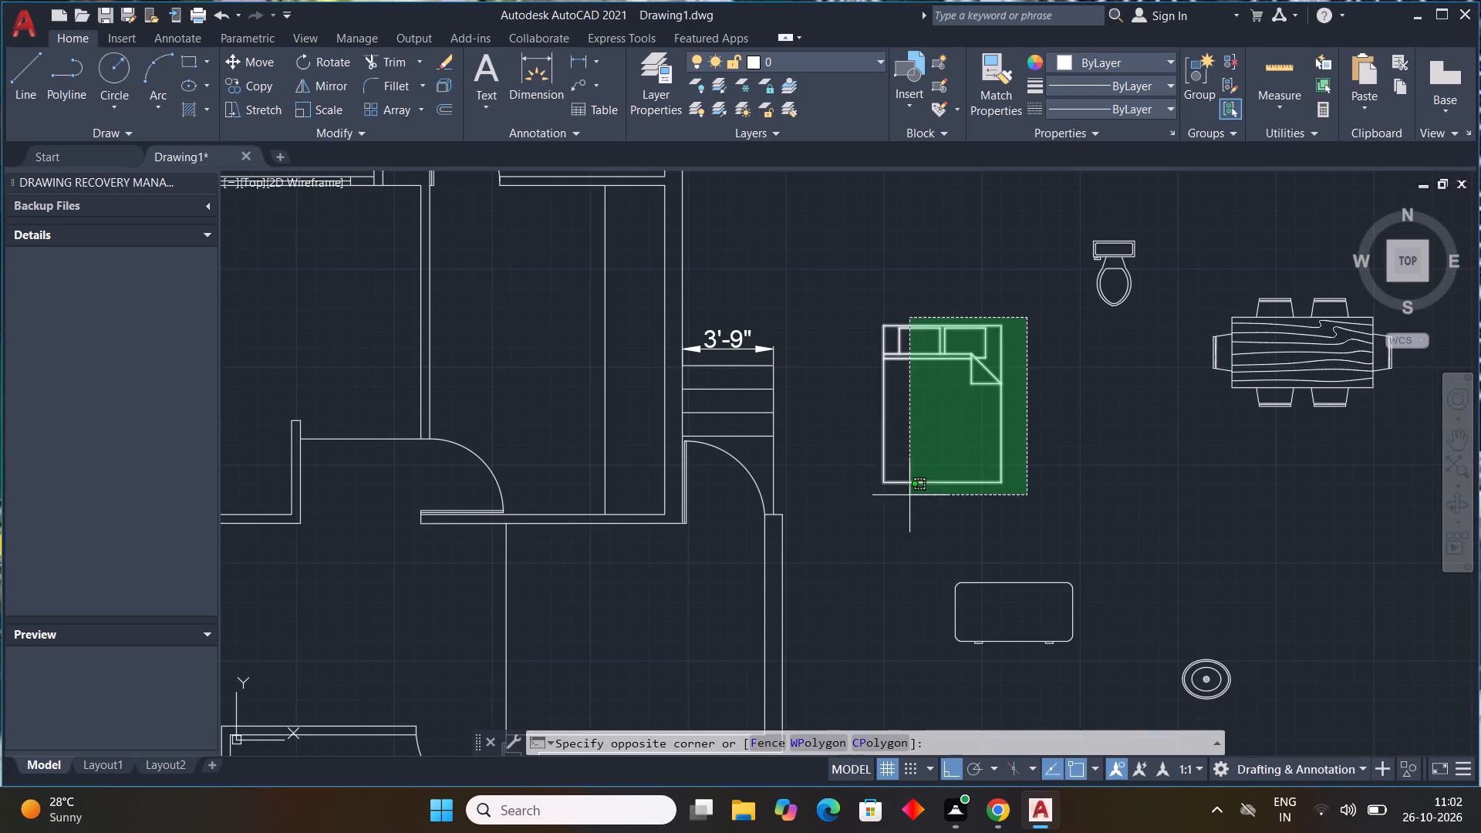
{"action": "left_click", "coordinate": [872, 523]}
{"action": "key", "text": "r"}
{"action": "type", "text": "o"}
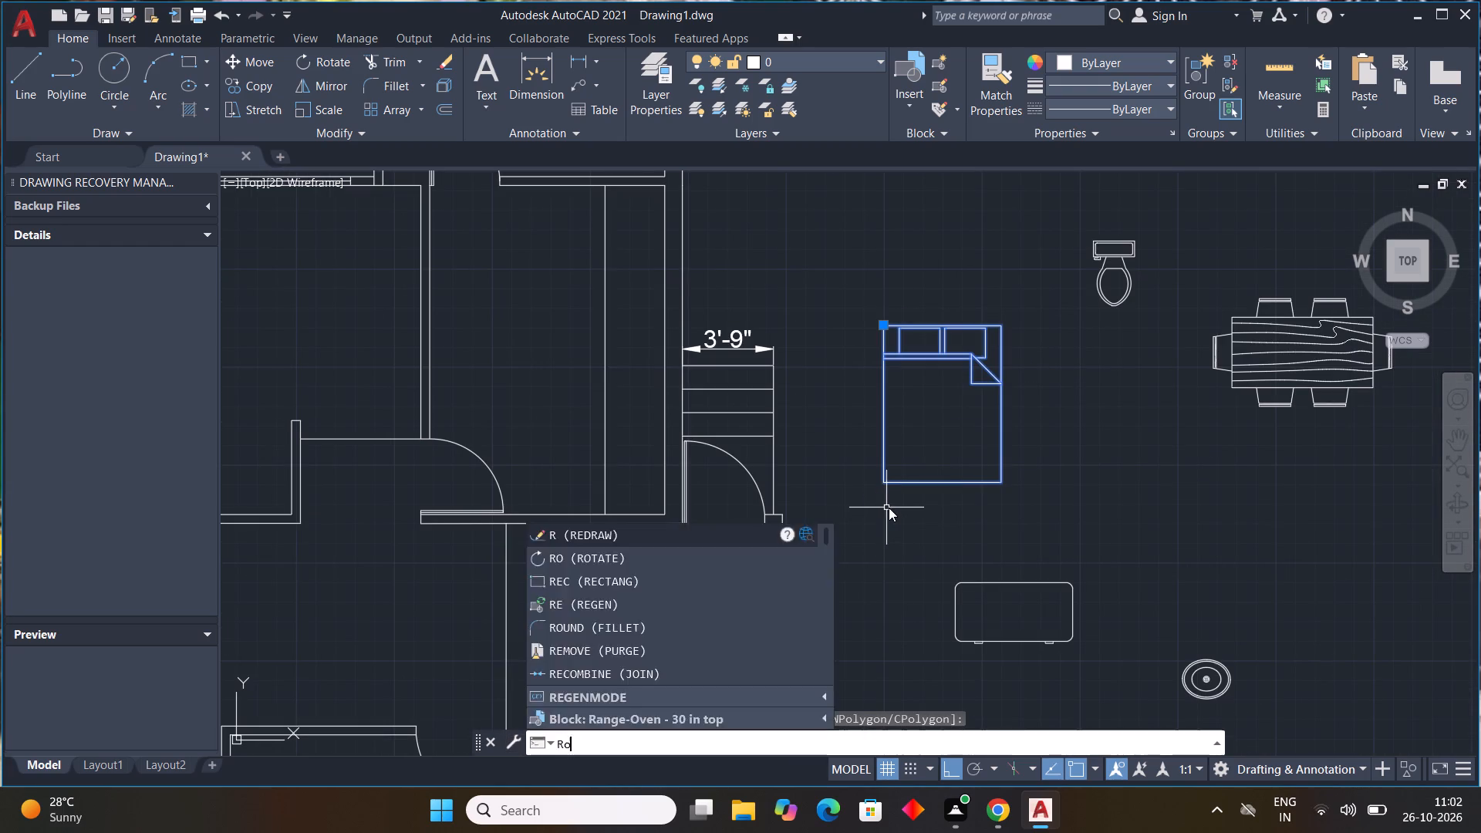
{"action": "key", "text": "space"}
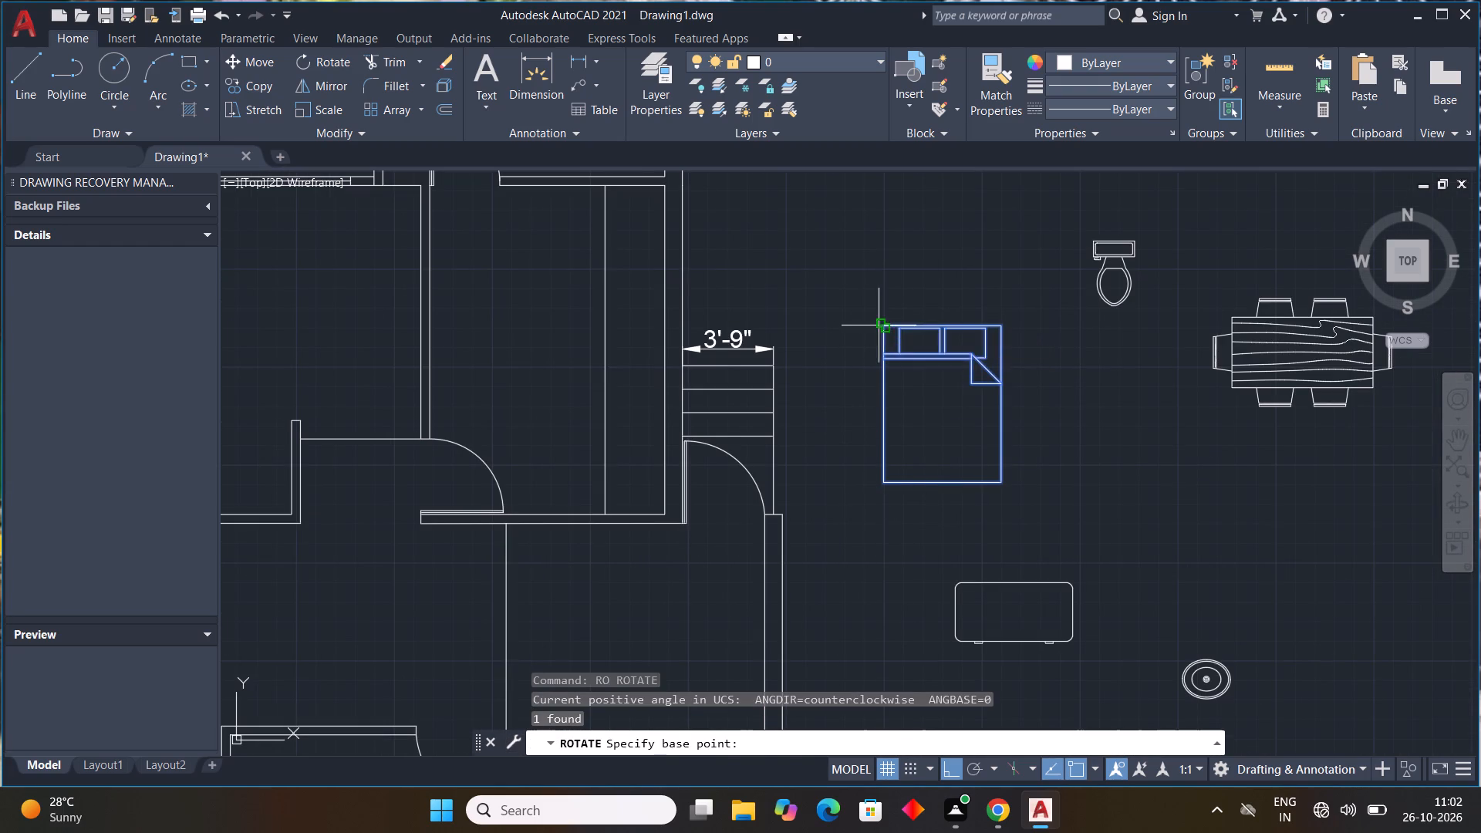
{"action": "left_click", "coordinate": [878, 325]}
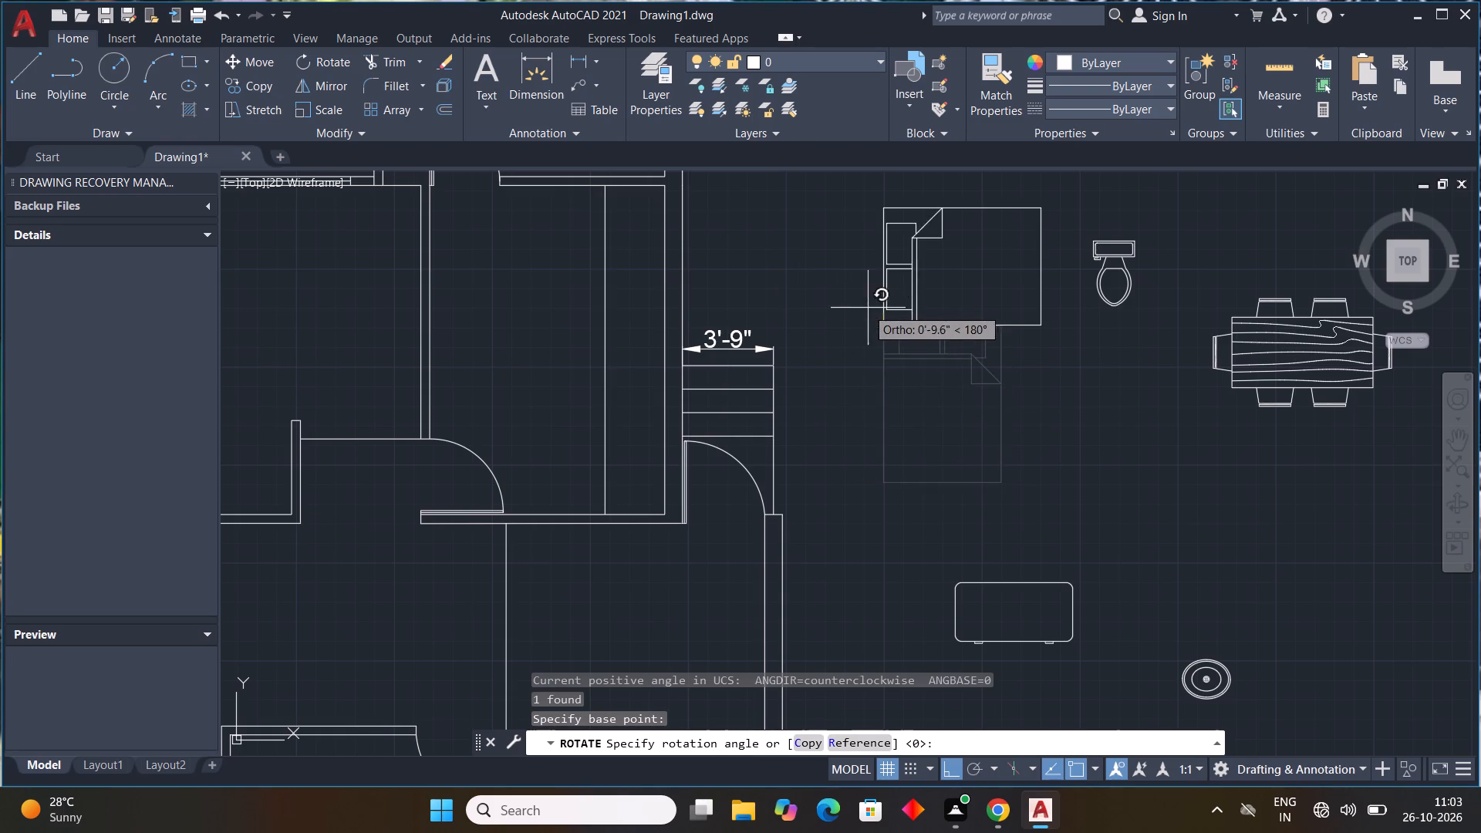
{"action": "left_click", "coordinate": [872, 289]}
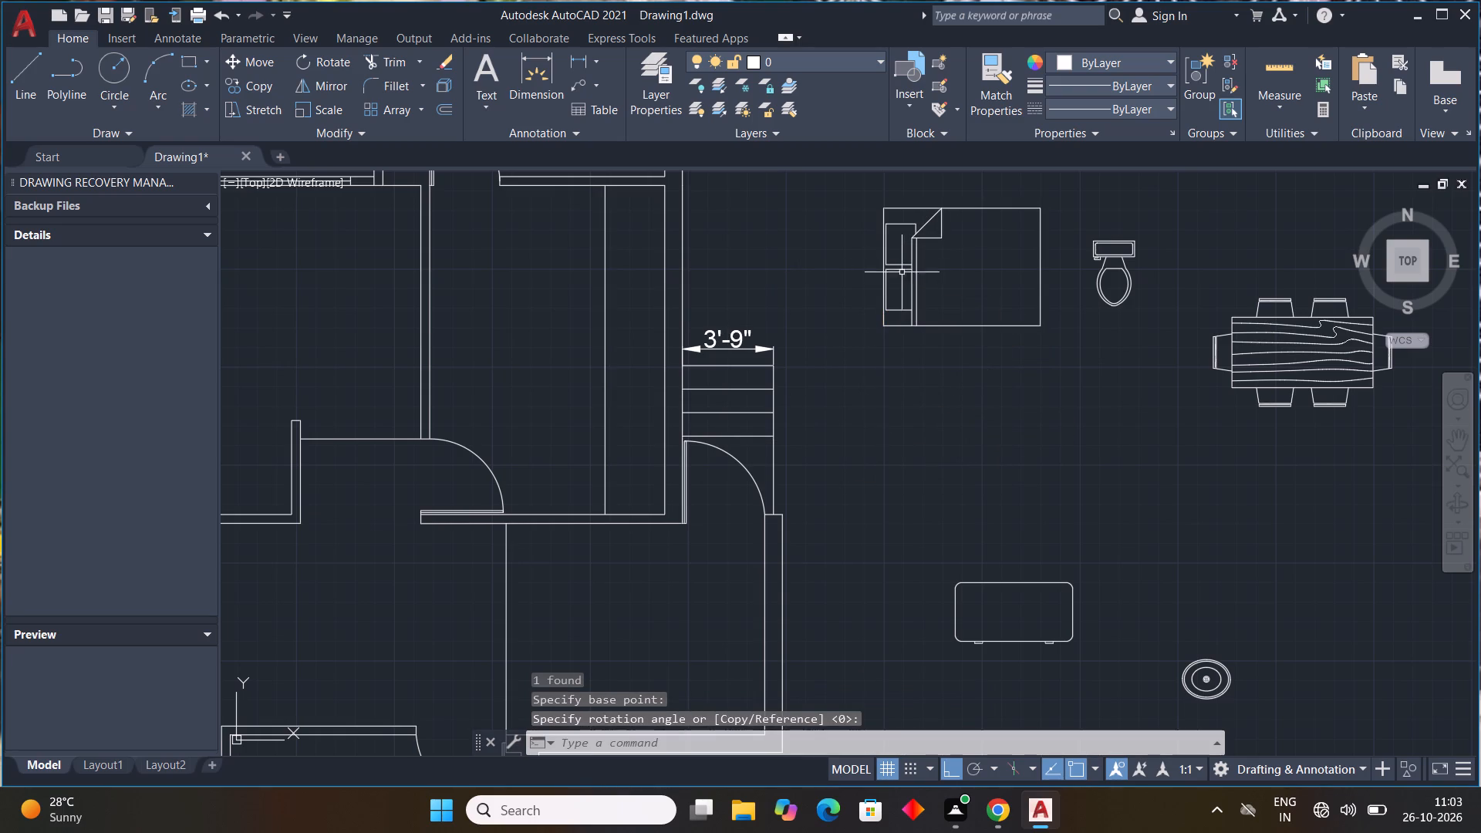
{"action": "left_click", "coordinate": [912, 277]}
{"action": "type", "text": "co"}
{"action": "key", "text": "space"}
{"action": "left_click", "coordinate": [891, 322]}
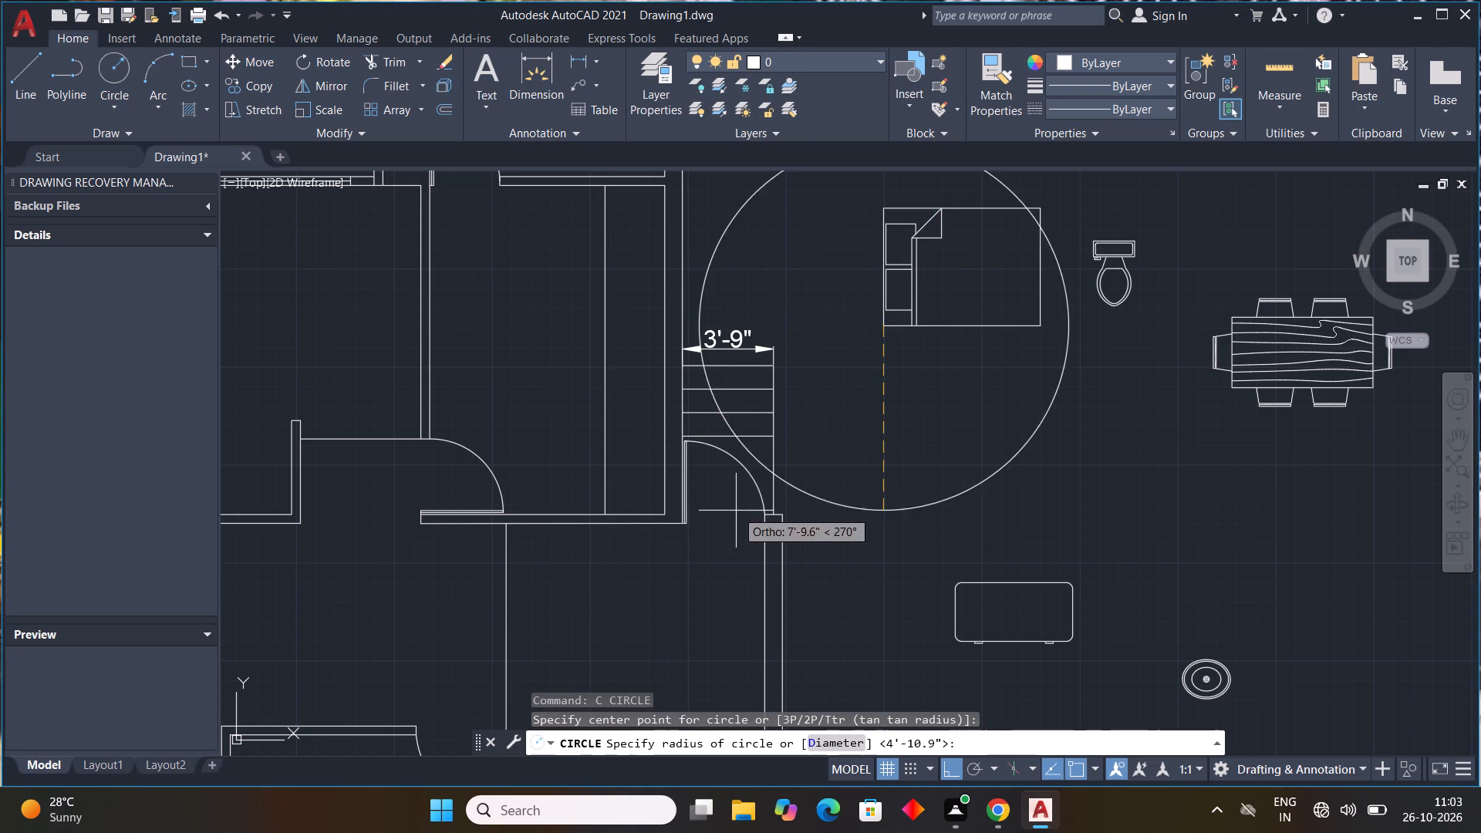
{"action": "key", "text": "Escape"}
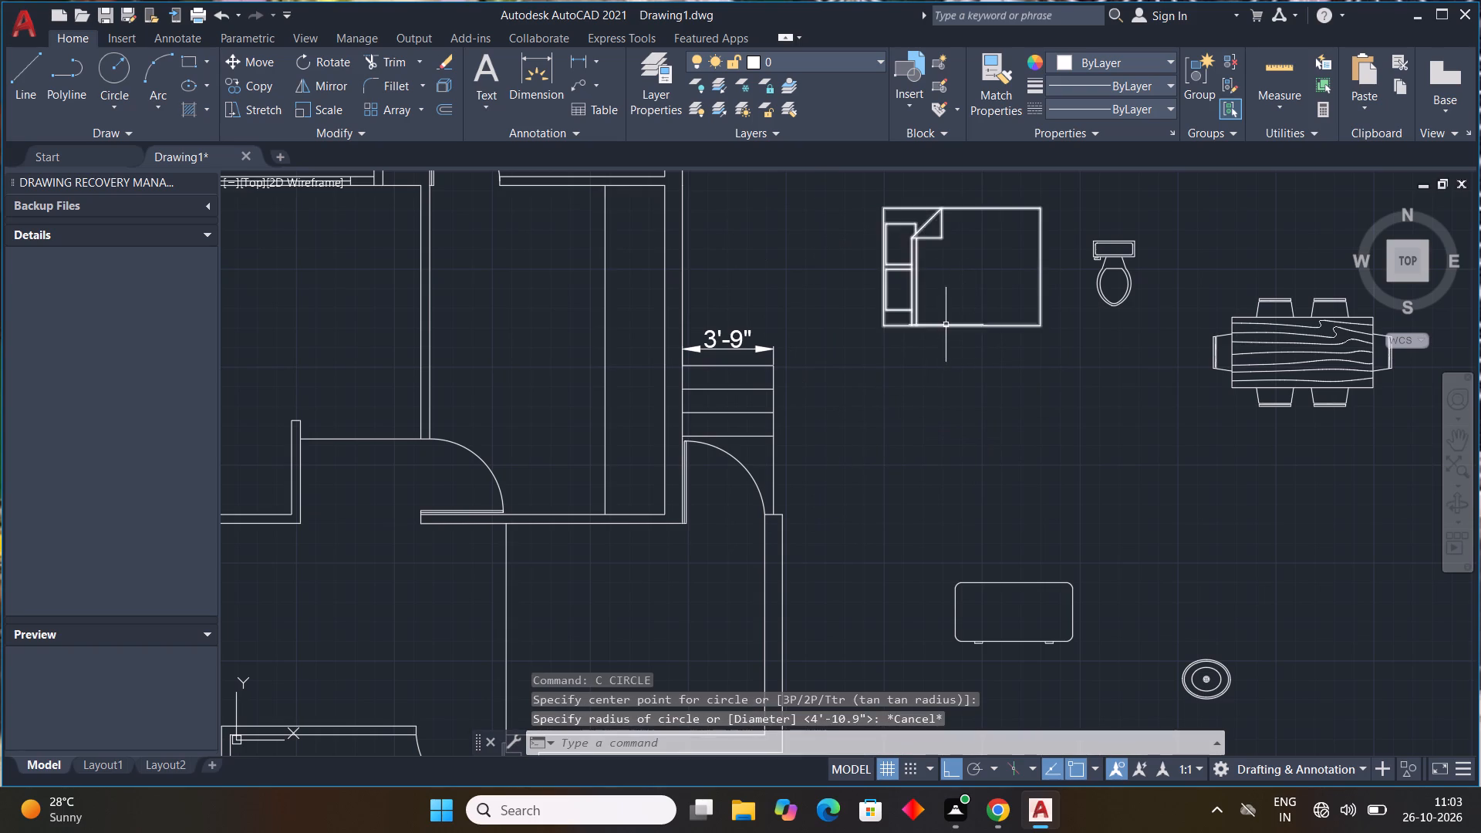
Copy the rotated queen bed by its southwest corner into the west bedroom, headboard against the west wall, with ortho off.
{"action": "left_click", "coordinate": [946, 324]}
{"action": "type", "text": "co"}
{"action": "key", "text": "space"}
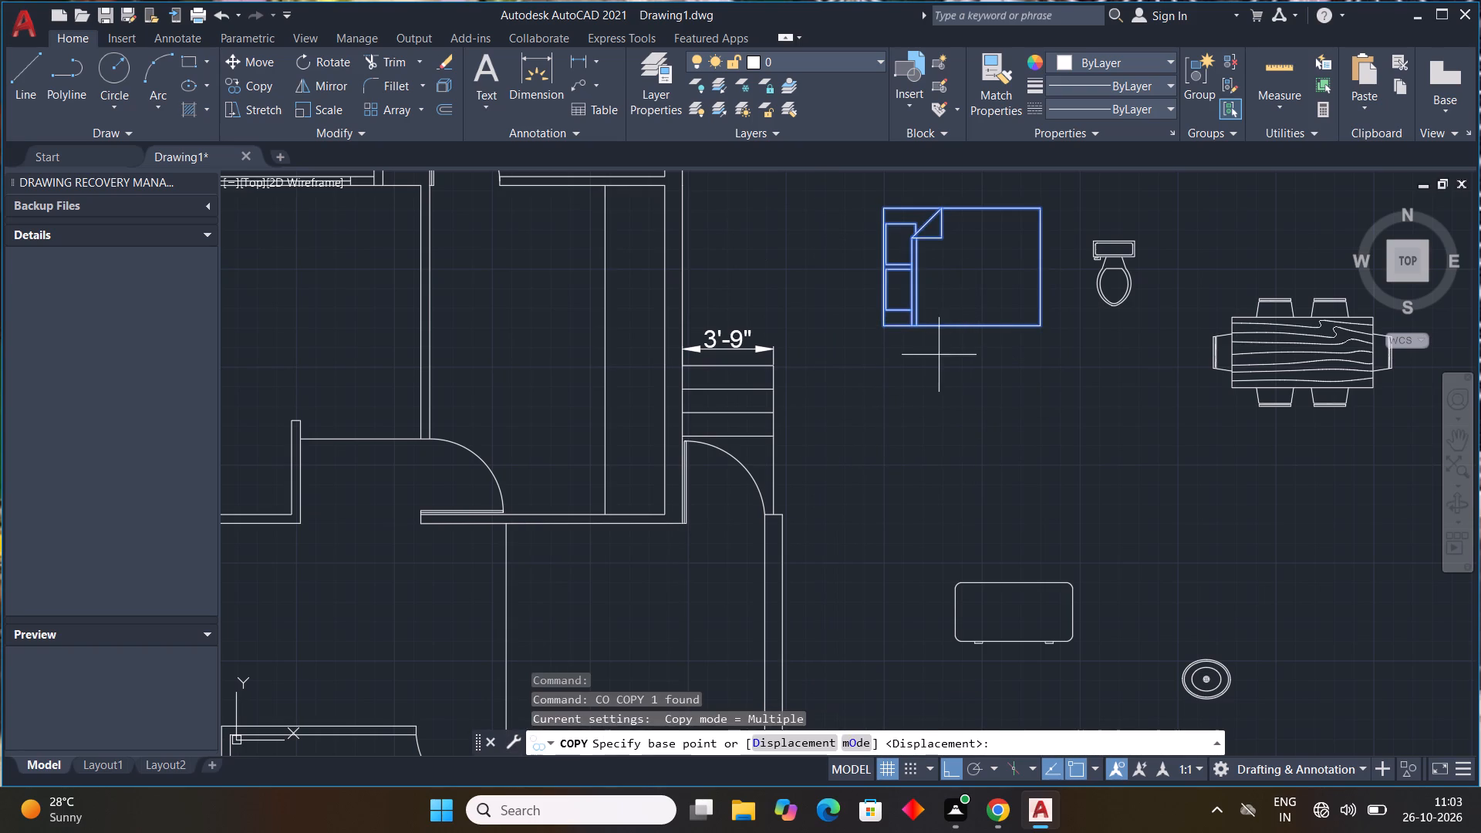
{"action": "left_click", "coordinate": [882, 325]}
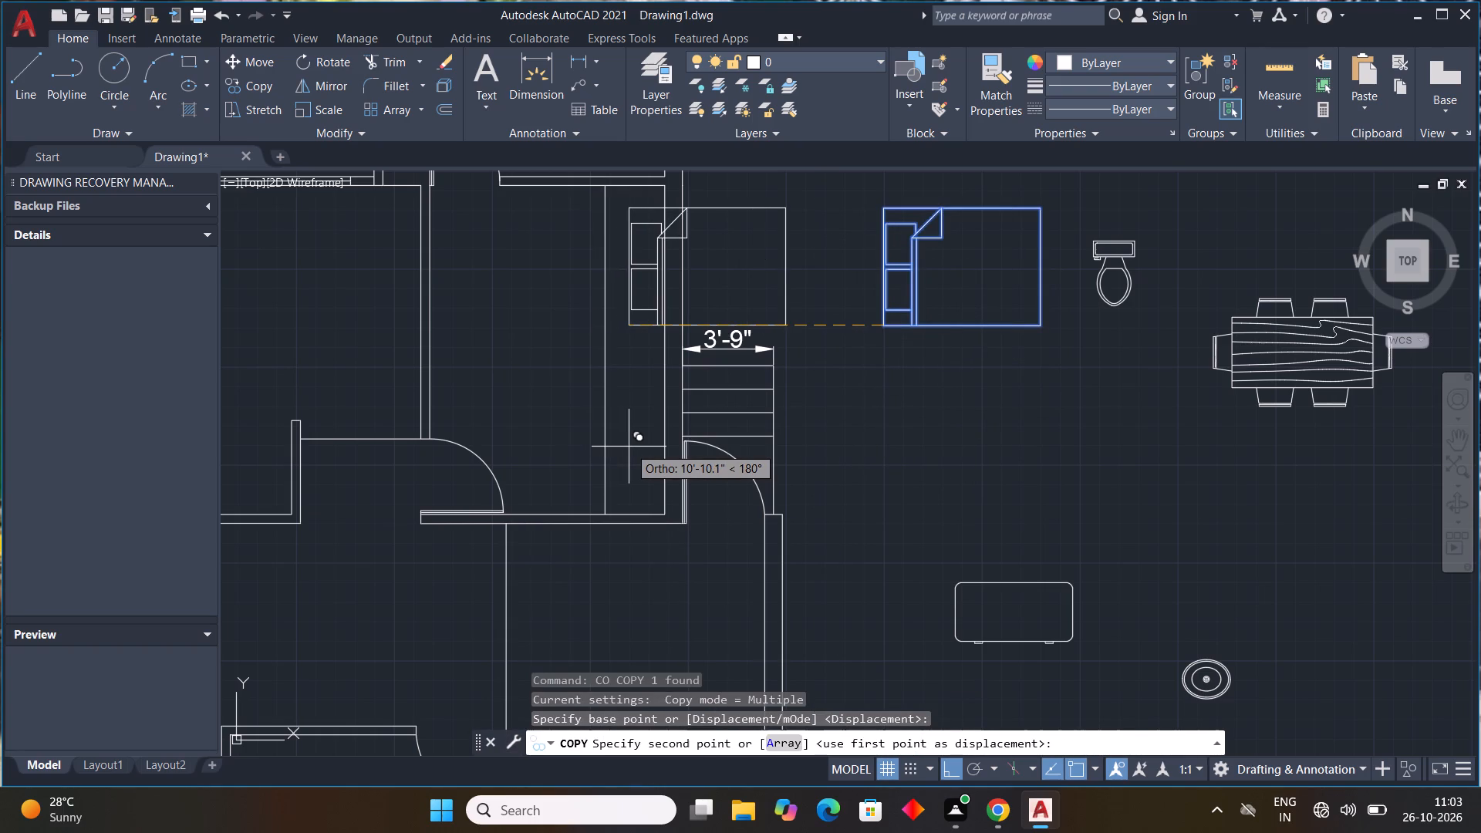
{"action": "key", "text": "F8"}
{"action": "scroll", "coordinate": [629, 447], "scroll_direction": "down", "scroll_amount": 2}
{"action": "middle_click_drag", "start_coordinate": [632, 446], "coordinate": [788, 491]}
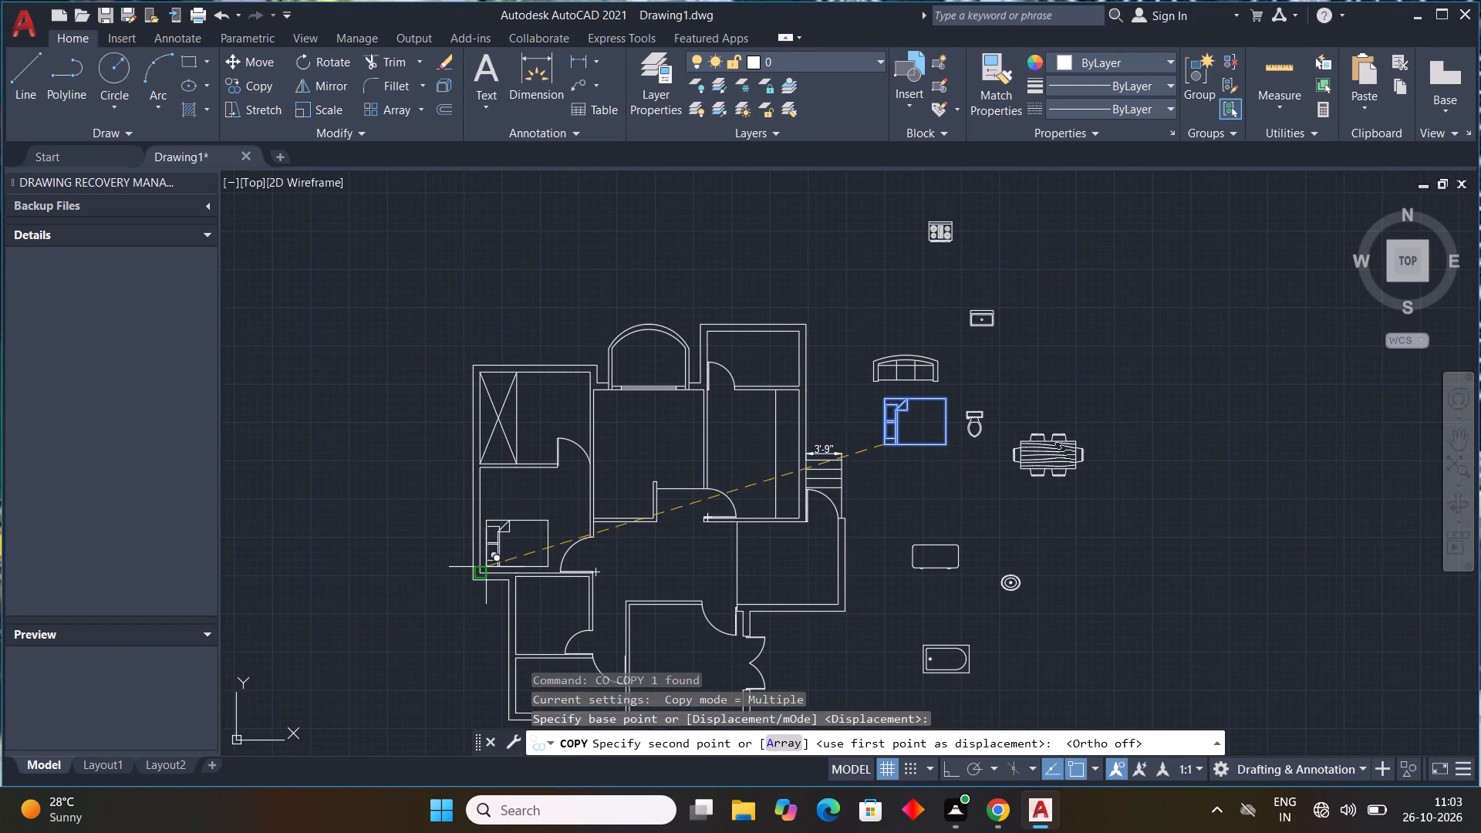
{"action": "scroll", "coordinate": [483, 541], "scroll_direction": "up", "scroll_amount": 3}
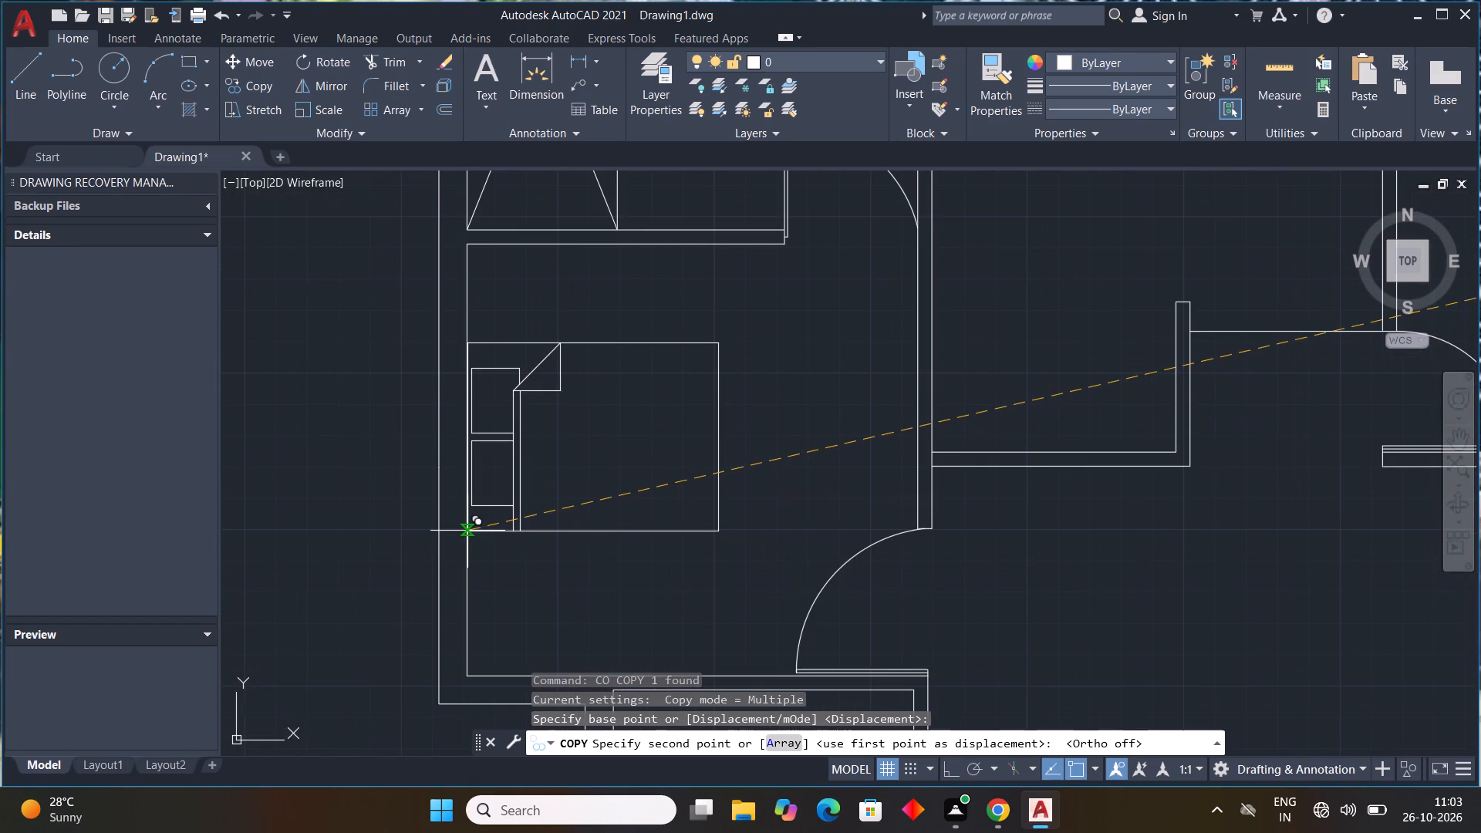
{"action": "left_click", "coordinate": [469, 531]}
{"action": "scroll", "coordinate": [589, 531], "scroll_direction": "down", "scroll_amount": 4}
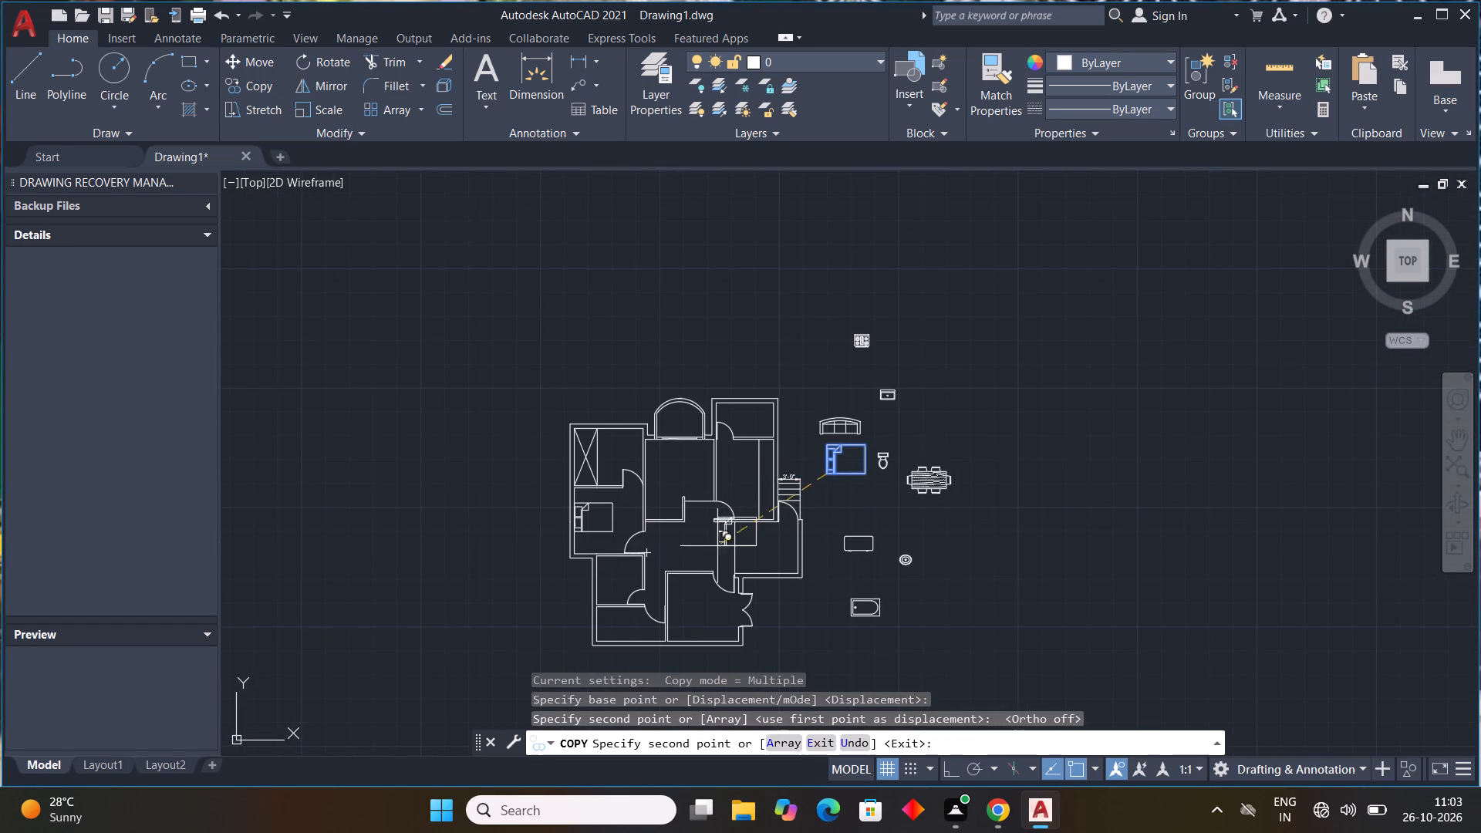
{"action": "key", "text": "Escape"}
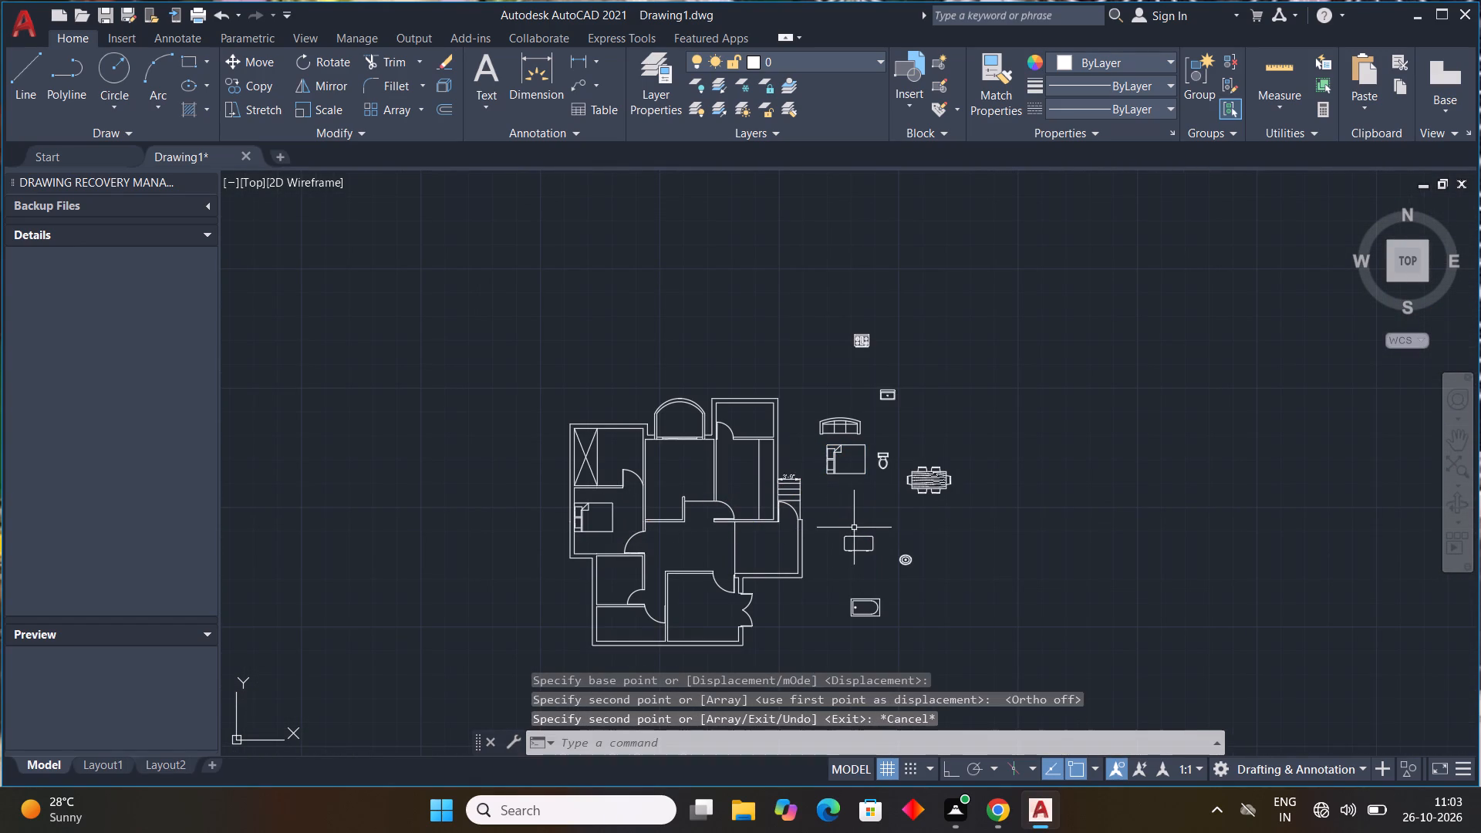
Copy the toilet into the northwest bathroom, near the north wall just east of the crossed rectangle.
{"action": "middle_click", "coordinate": [871, 476]}
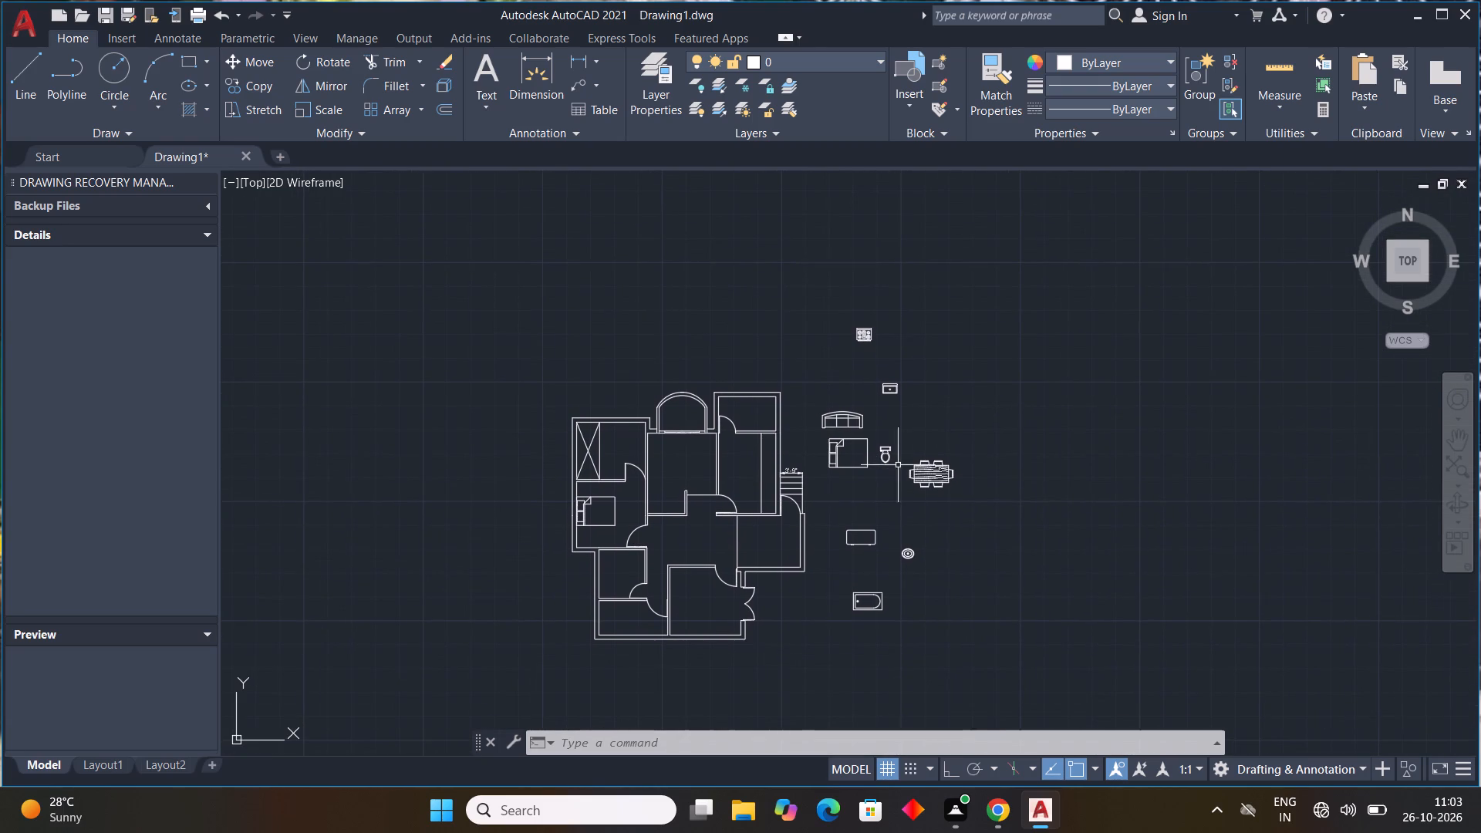
{"action": "left_click", "coordinate": [888, 458]}
{"action": "type", "text": "co"}
{"action": "key", "text": "space"}
{"action": "scroll", "coordinate": [888, 440], "scroll_direction": "up", "scroll_amount": 3}
{"action": "left_click_drag", "start_coordinate": [858, 467], "coordinate": [848, 462]}
{"action": "middle_click_drag", "start_coordinate": [674, 374], "coordinate": [956, 524]}
{"action": "scroll", "coordinate": [873, 501], "scroll_direction": "down", "scroll_amount": 2}
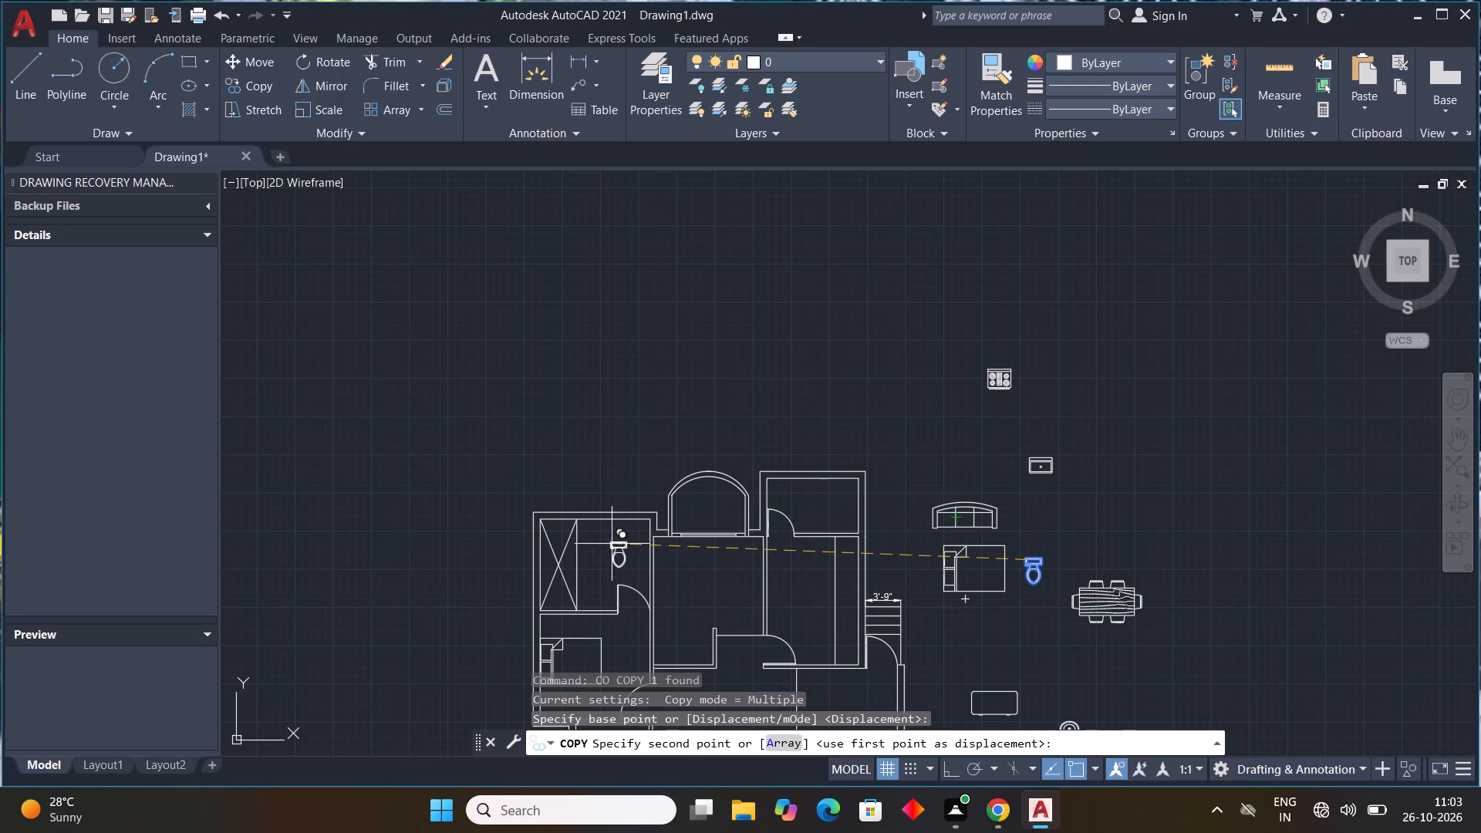
{"action": "scroll", "coordinate": [622, 540], "scroll_direction": "up", "scroll_amount": 2}
{"action": "scroll", "coordinate": [497, 501], "scroll_direction": "up", "scroll_amount": 2}
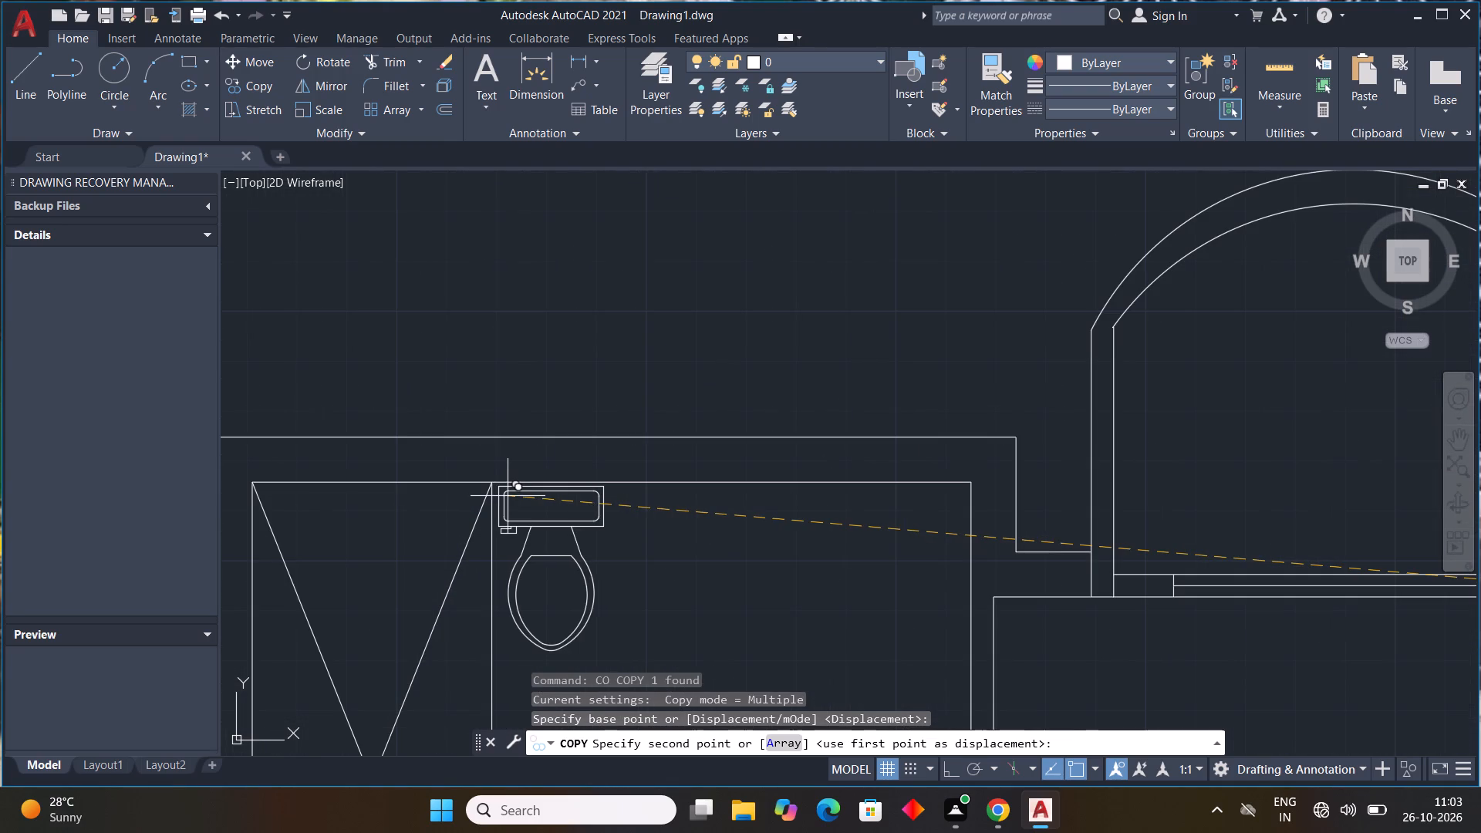
{"action": "left_click", "coordinate": [507, 495]}
{"action": "scroll", "coordinate": [673, 544], "scroll_direction": "down", "scroll_amount": 4}
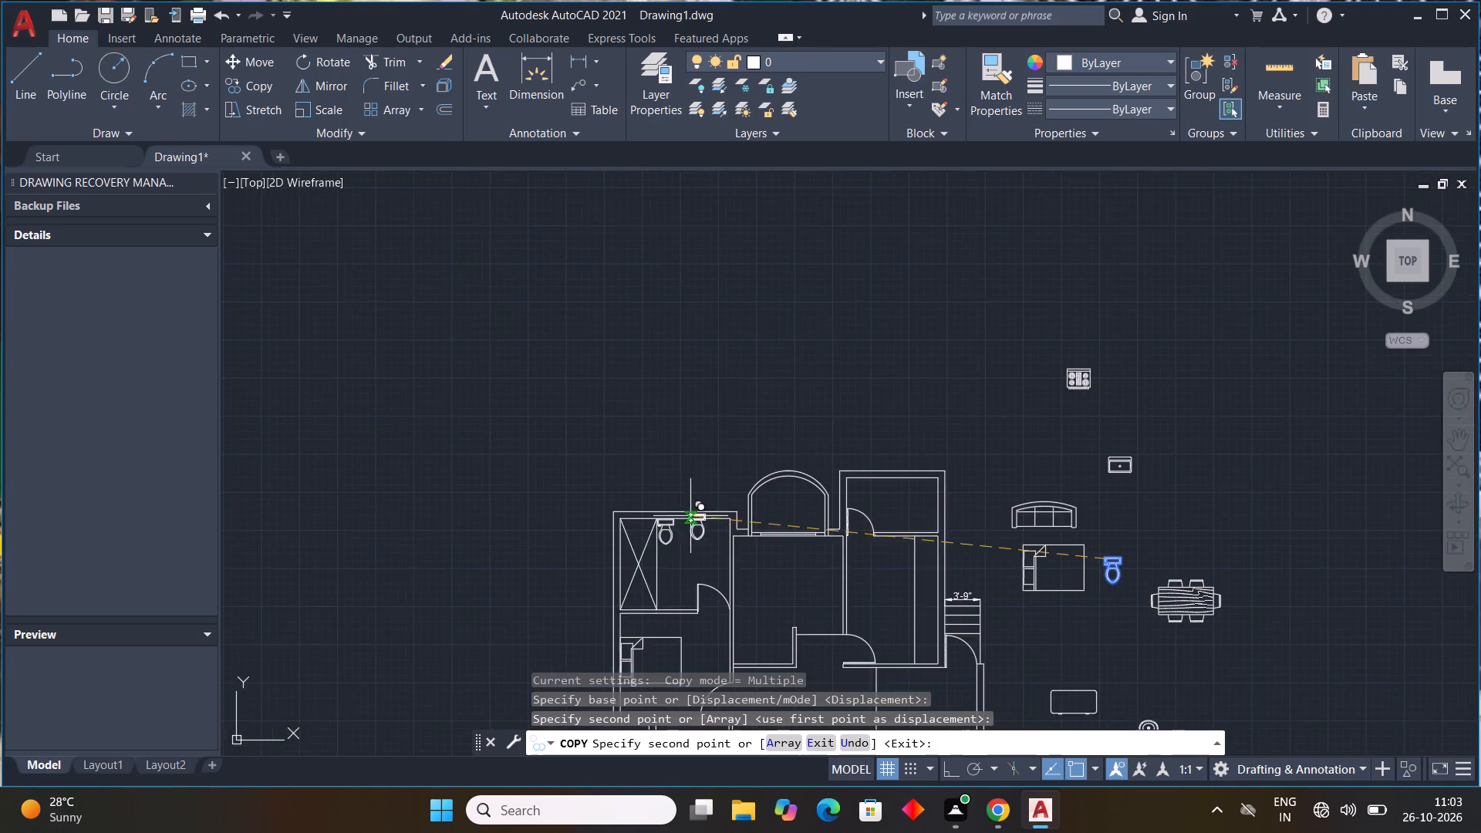
{"action": "middle_click_drag", "start_coordinate": [685, 501], "coordinate": [566, 330]}
{"action": "key", "text": "Escape"}
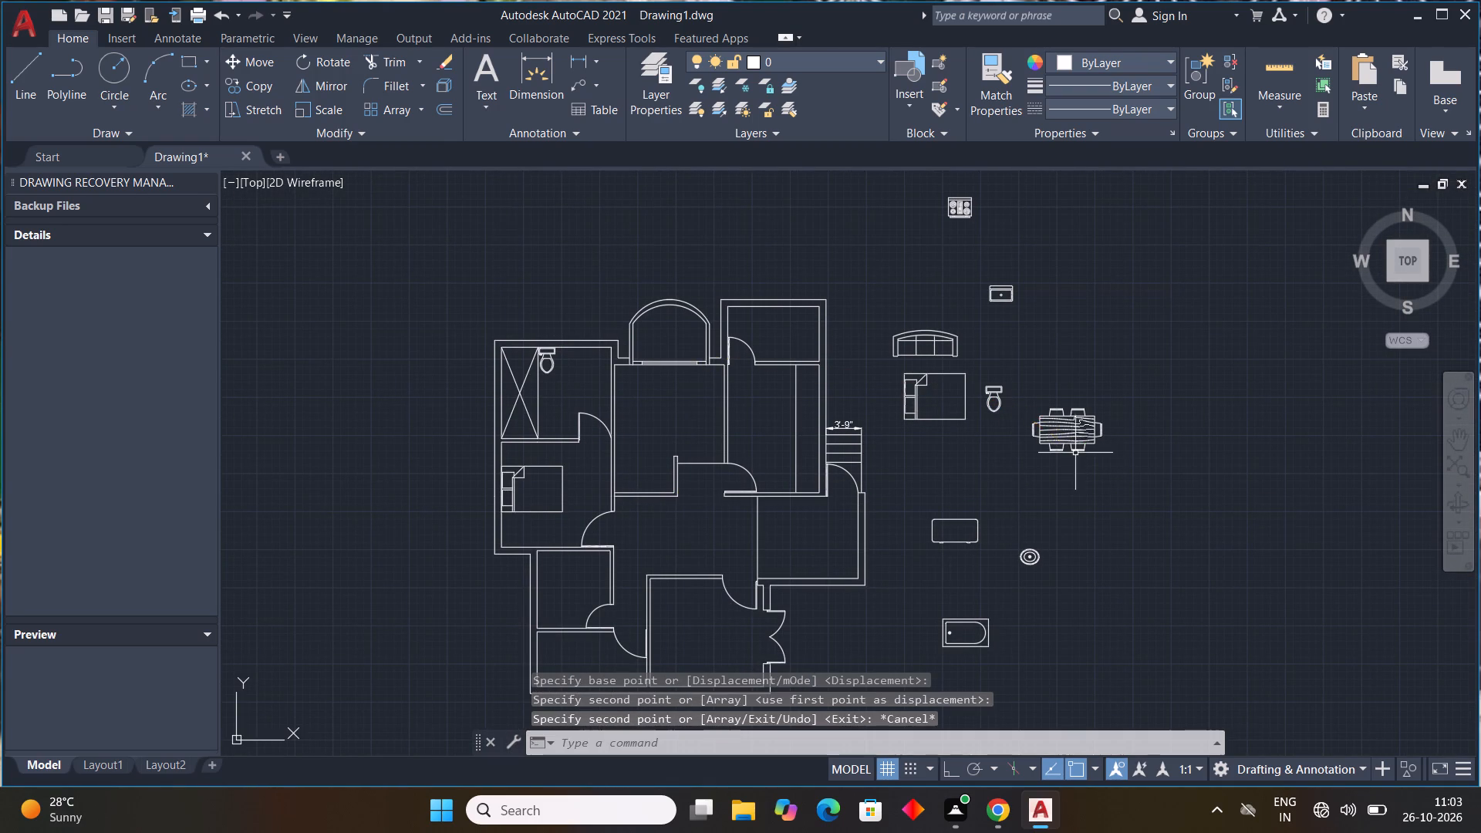
Copy the bath tub by its southwest corner into the northwest bathroom, along the south wall just west of the door.
{"action": "middle_click_drag", "start_coordinate": [990, 305], "coordinate": [943, 261]}
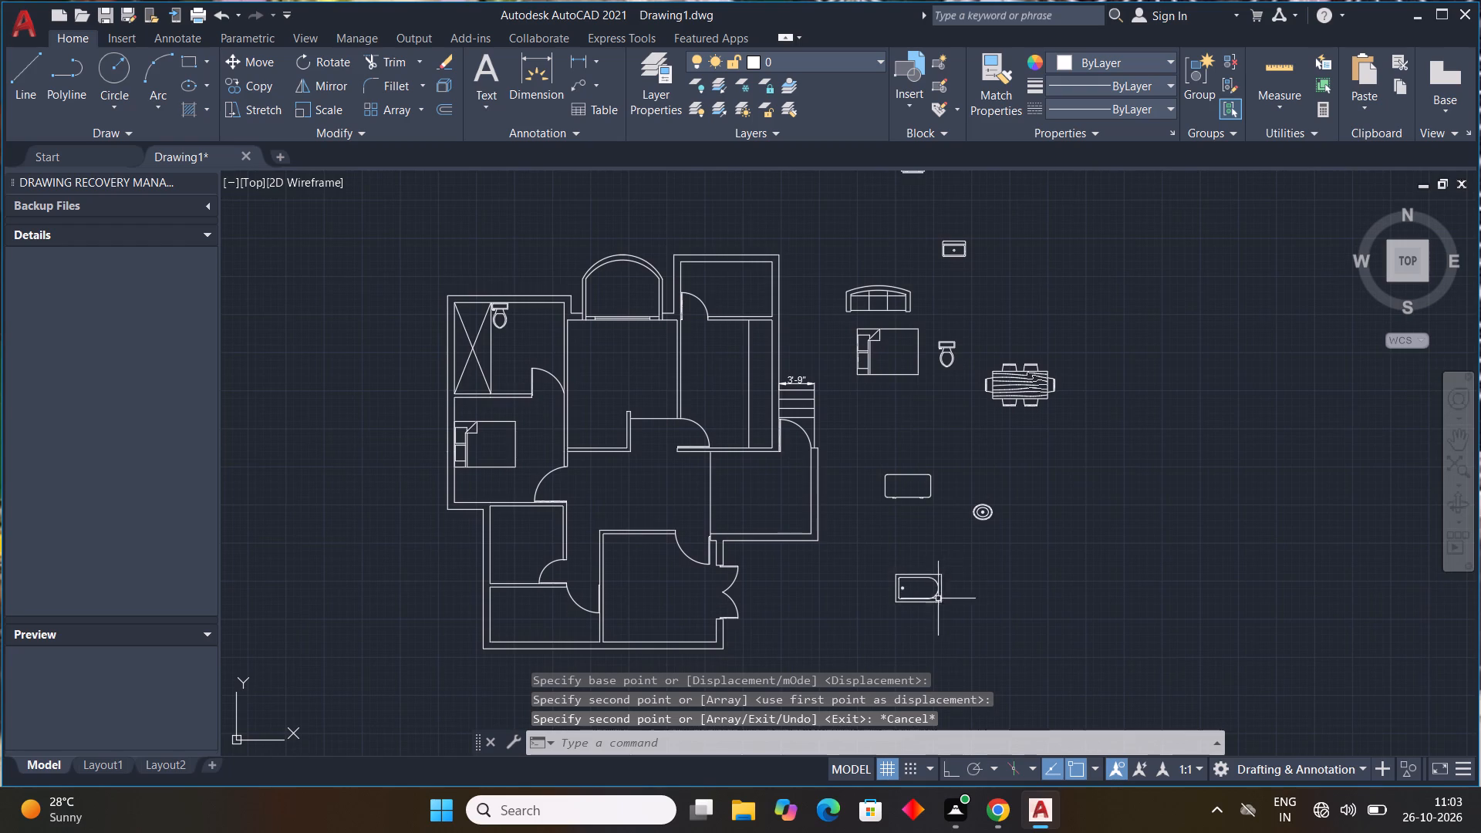
{"action": "middle_click_drag", "start_coordinate": [952, 575], "coordinate": [924, 507]}
{"action": "left_click_drag", "start_coordinate": [904, 482], "coordinate": [866, 517]}
{"action": "left_click", "coordinate": [827, 555]}
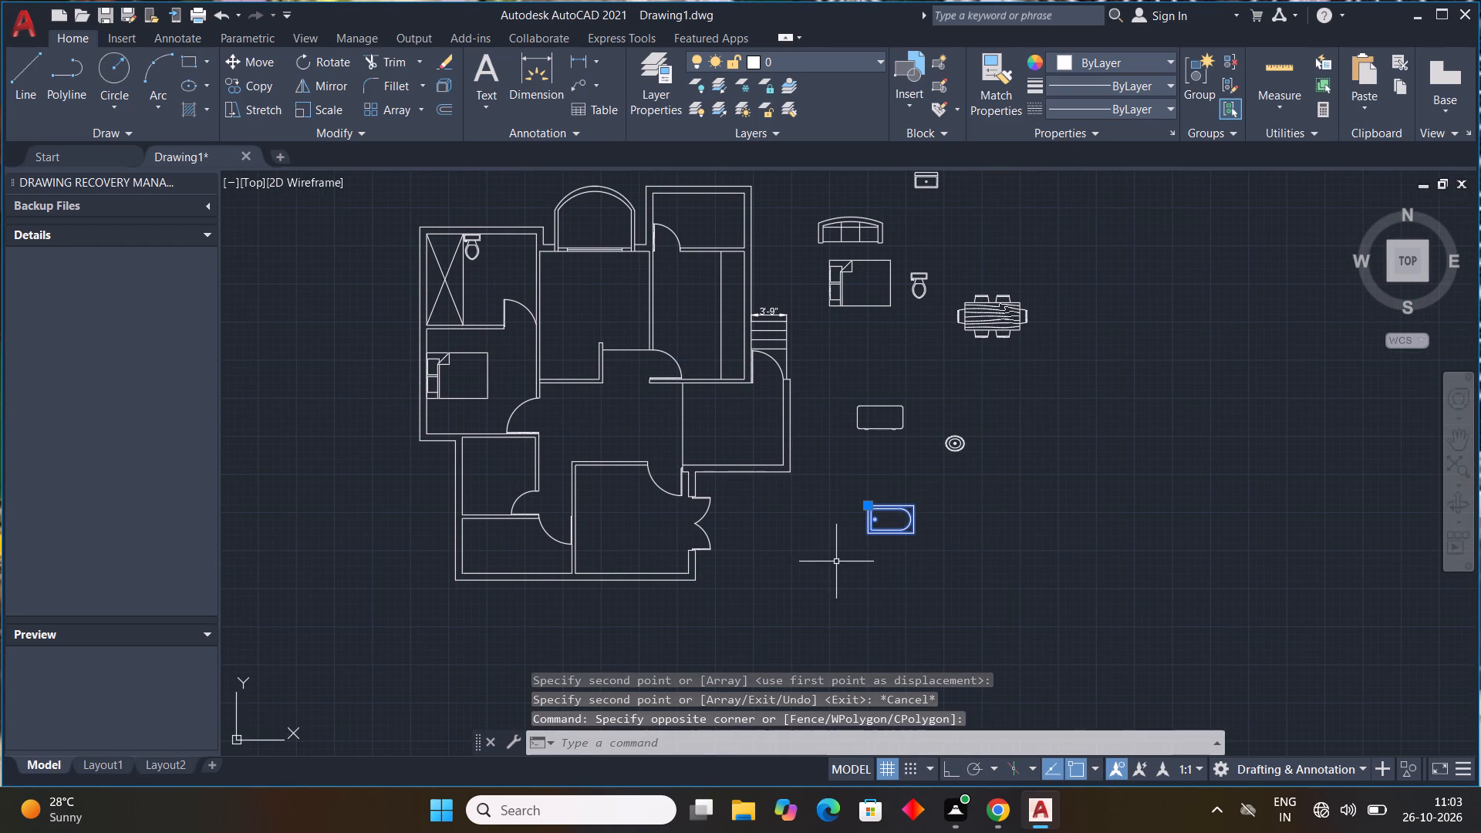
{"action": "type", "text": "co"}
{"action": "key", "text": "space"}
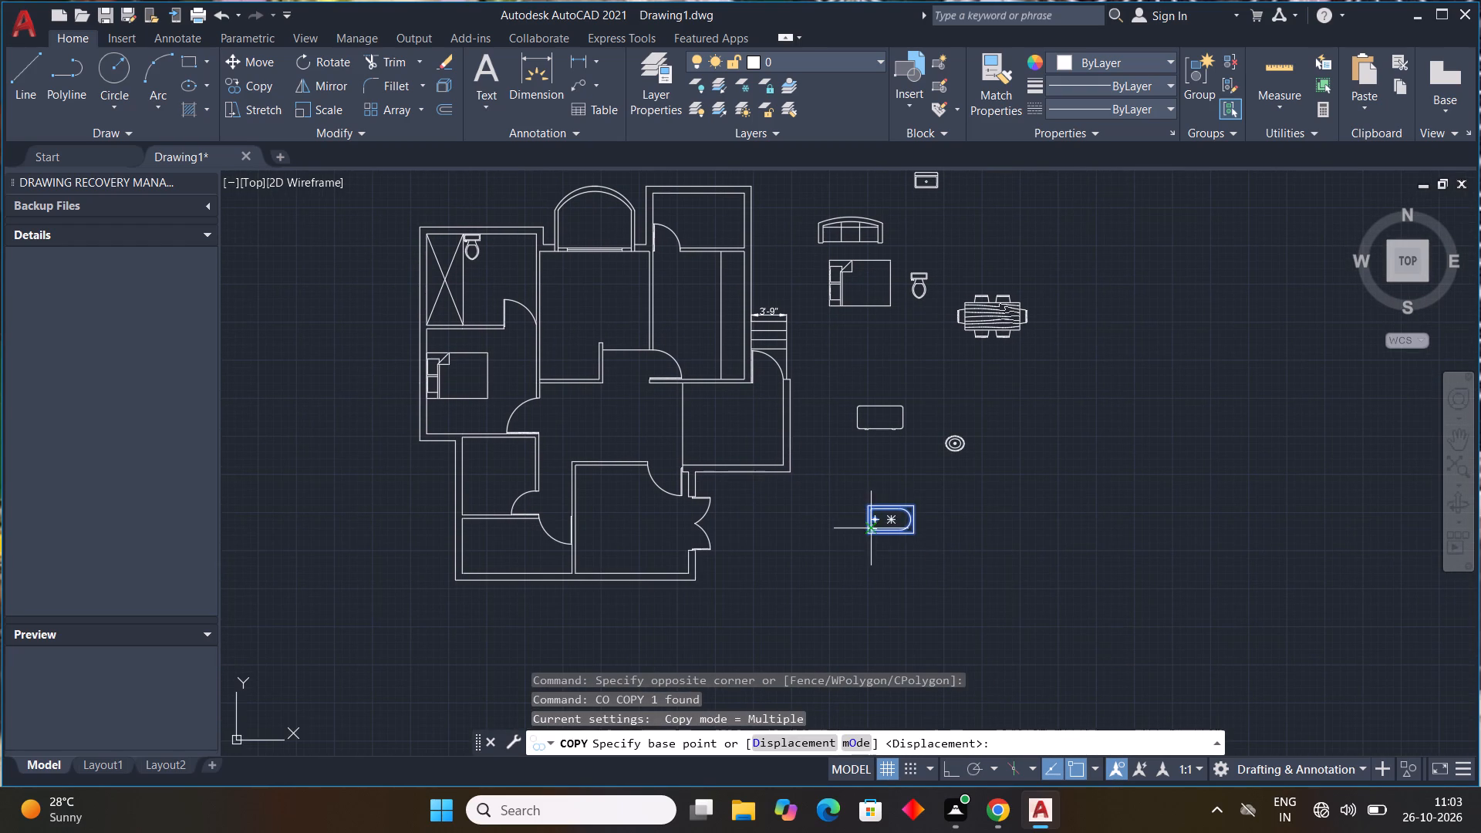
{"action": "left_click_drag", "start_coordinate": [867, 535], "coordinate": [855, 528]}
{"action": "middle_click_drag", "start_coordinate": [459, 294], "coordinate": [494, 376]}
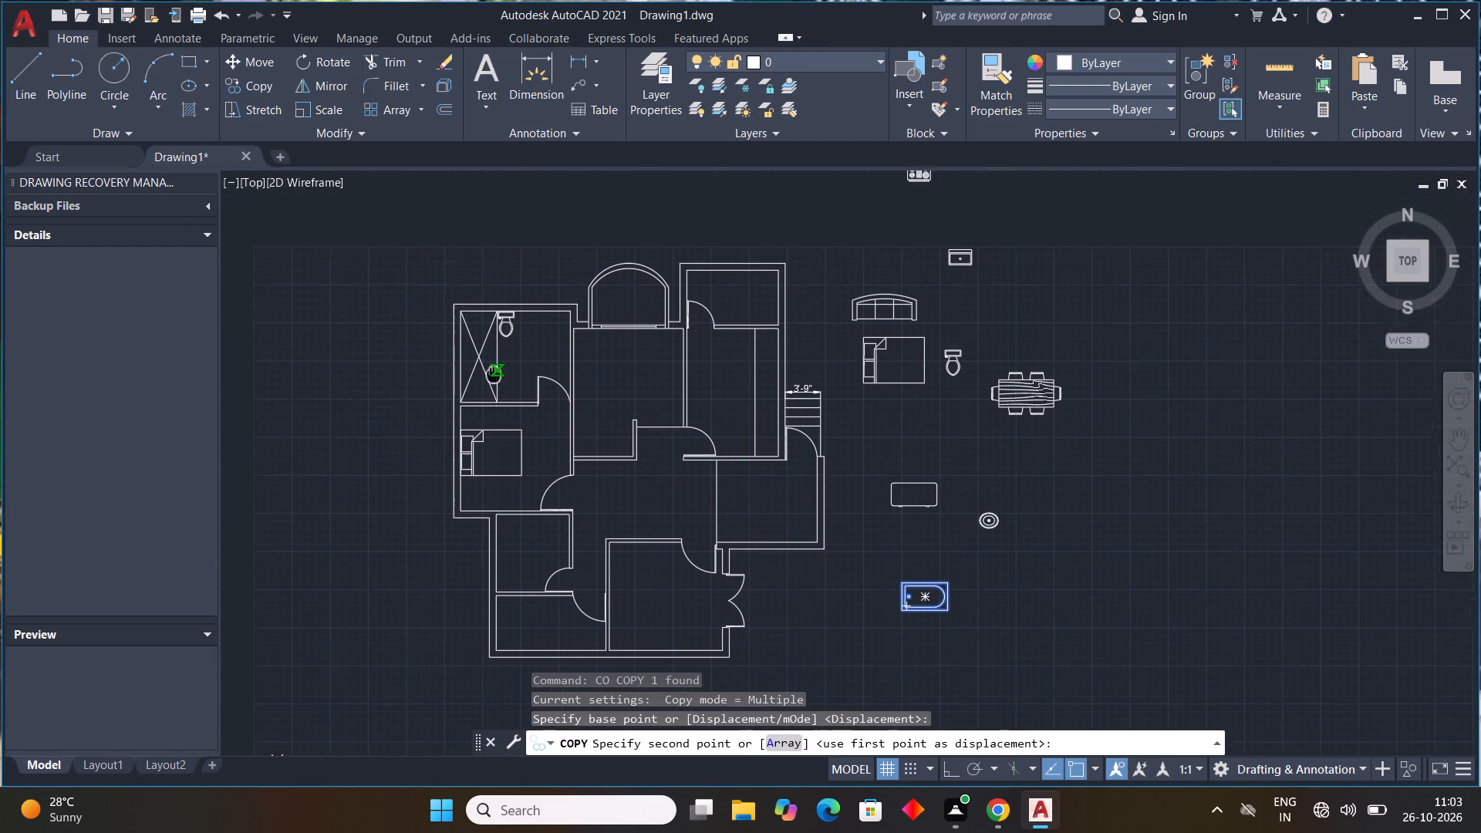
{"action": "middle_click_drag", "start_coordinate": [494, 376], "coordinate": [507, 420]}
{"action": "scroll", "coordinate": [491, 462], "scroll_direction": "up", "scroll_amount": 3}
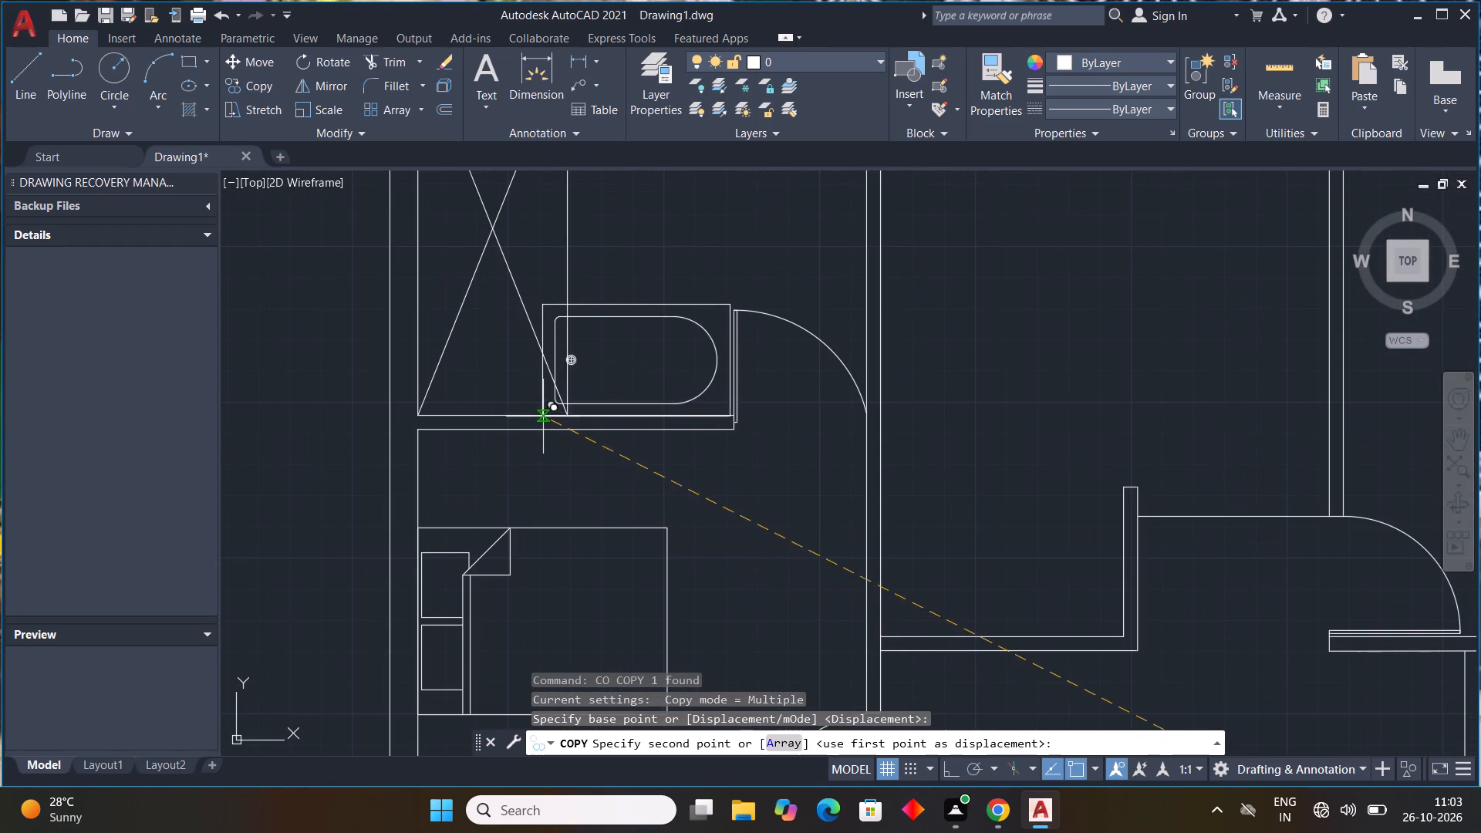
{"action": "scroll", "coordinate": [546, 410], "scroll_direction": "up", "scroll_amount": 3}
{"action": "scroll", "coordinate": [541, 427], "scroll_direction": "down", "scroll_amount": 1}
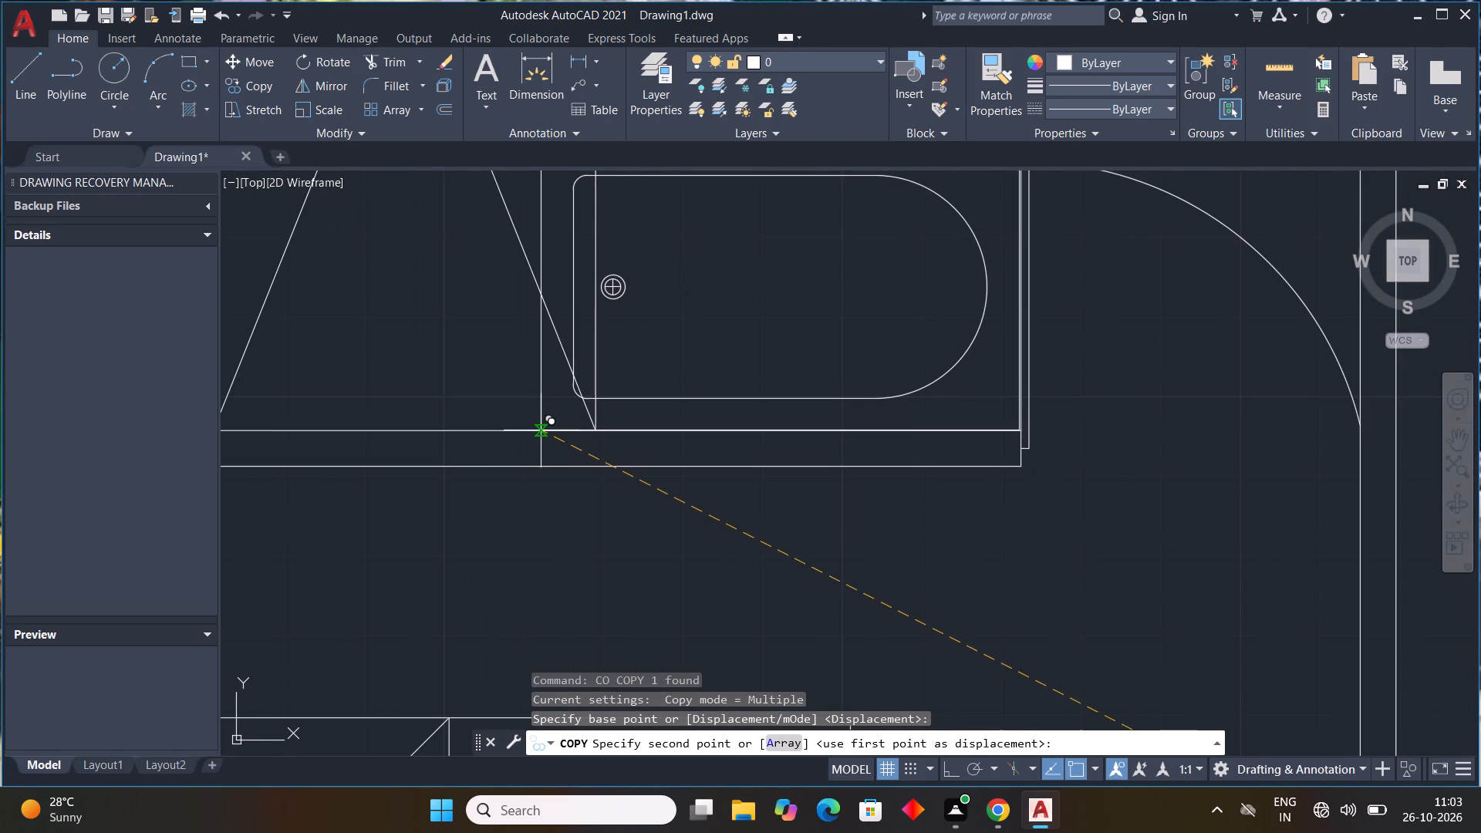
{"action": "left_click", "coordinate": [541, 430]}
{"action": "scroll", "coordinate": [633, 497], "scroll_direction": "down", "scroll_amount": 4}
{"action": "key", "text": "Escape"}
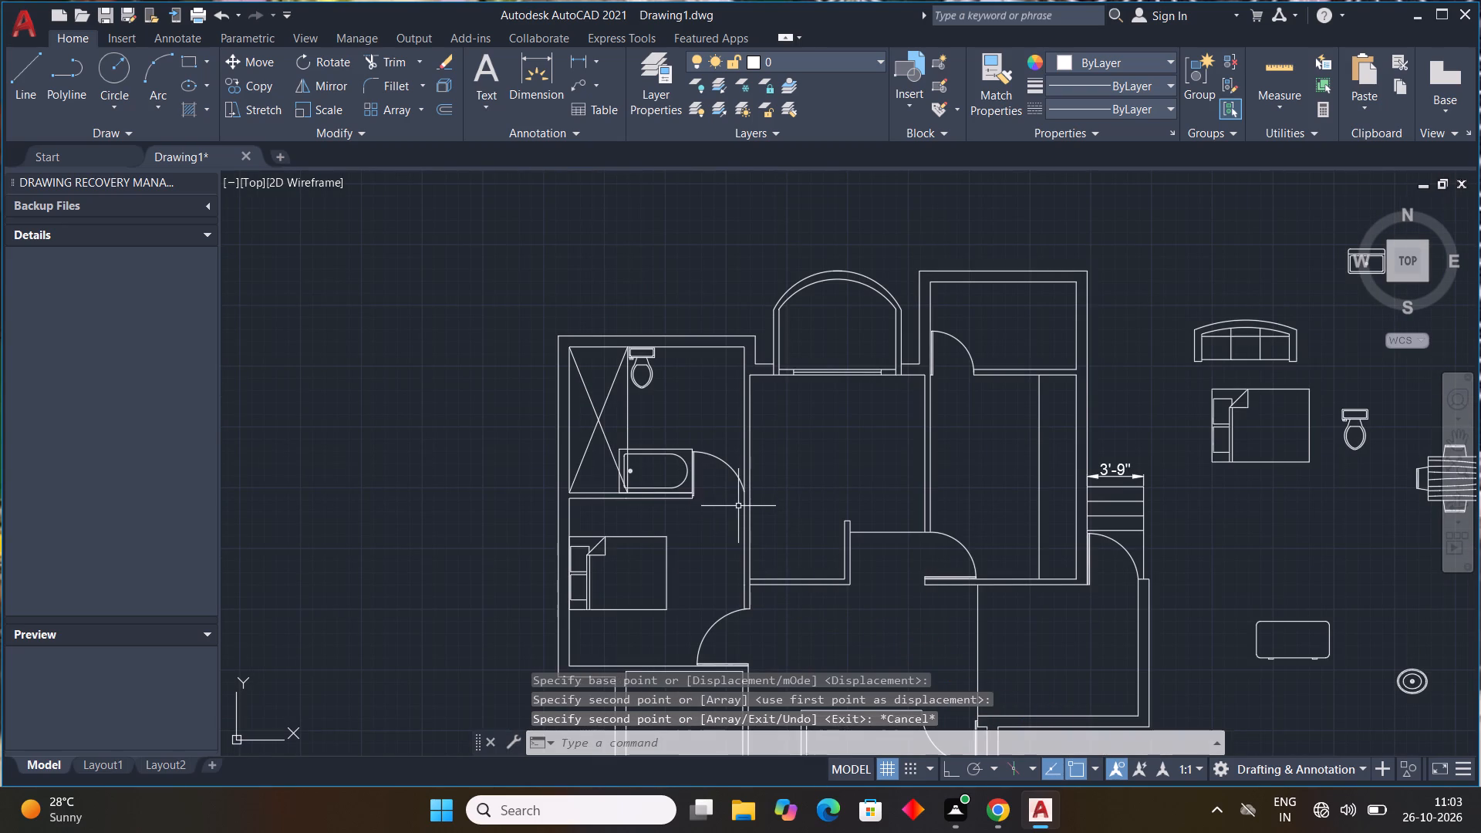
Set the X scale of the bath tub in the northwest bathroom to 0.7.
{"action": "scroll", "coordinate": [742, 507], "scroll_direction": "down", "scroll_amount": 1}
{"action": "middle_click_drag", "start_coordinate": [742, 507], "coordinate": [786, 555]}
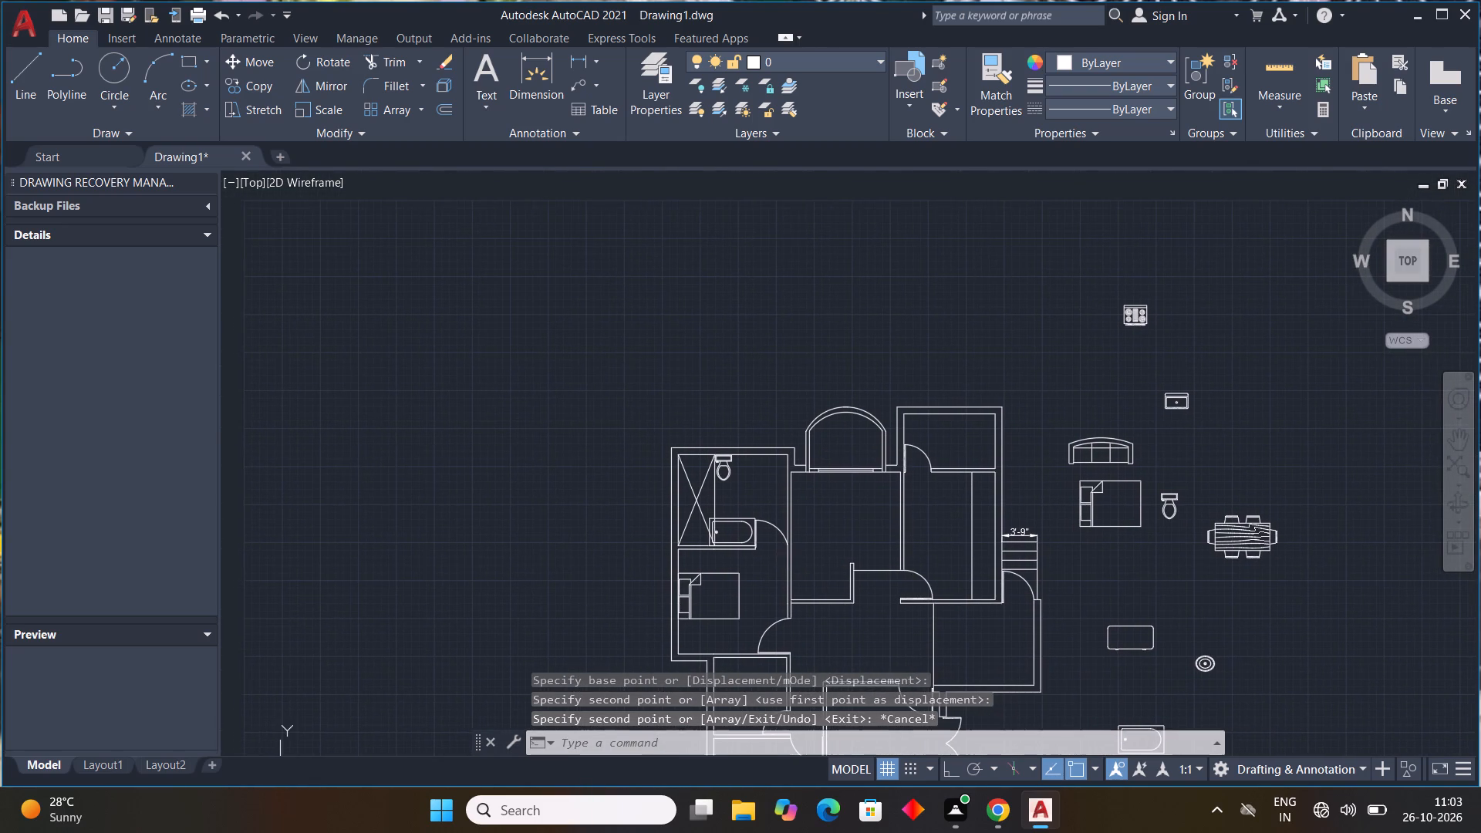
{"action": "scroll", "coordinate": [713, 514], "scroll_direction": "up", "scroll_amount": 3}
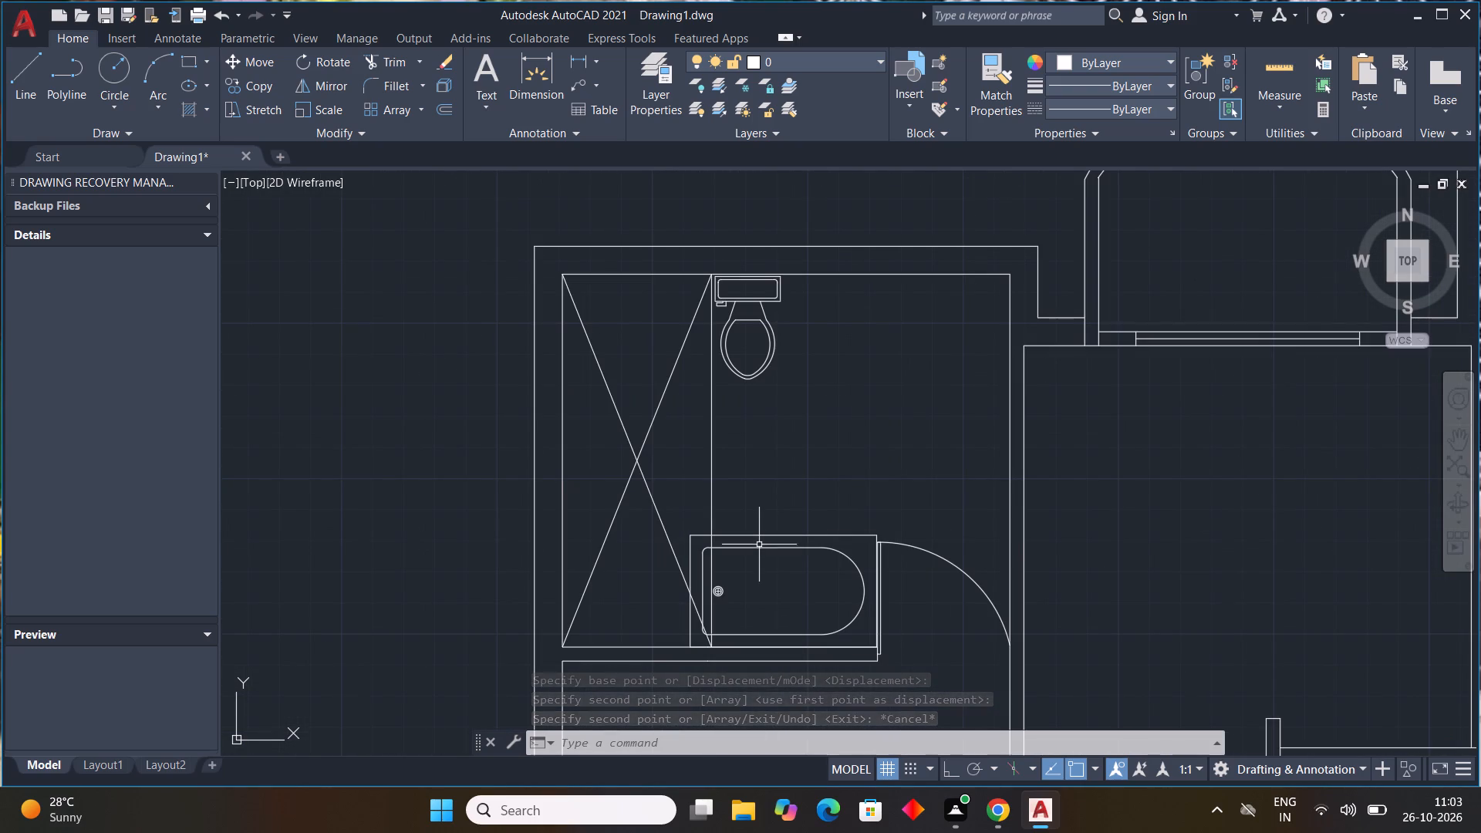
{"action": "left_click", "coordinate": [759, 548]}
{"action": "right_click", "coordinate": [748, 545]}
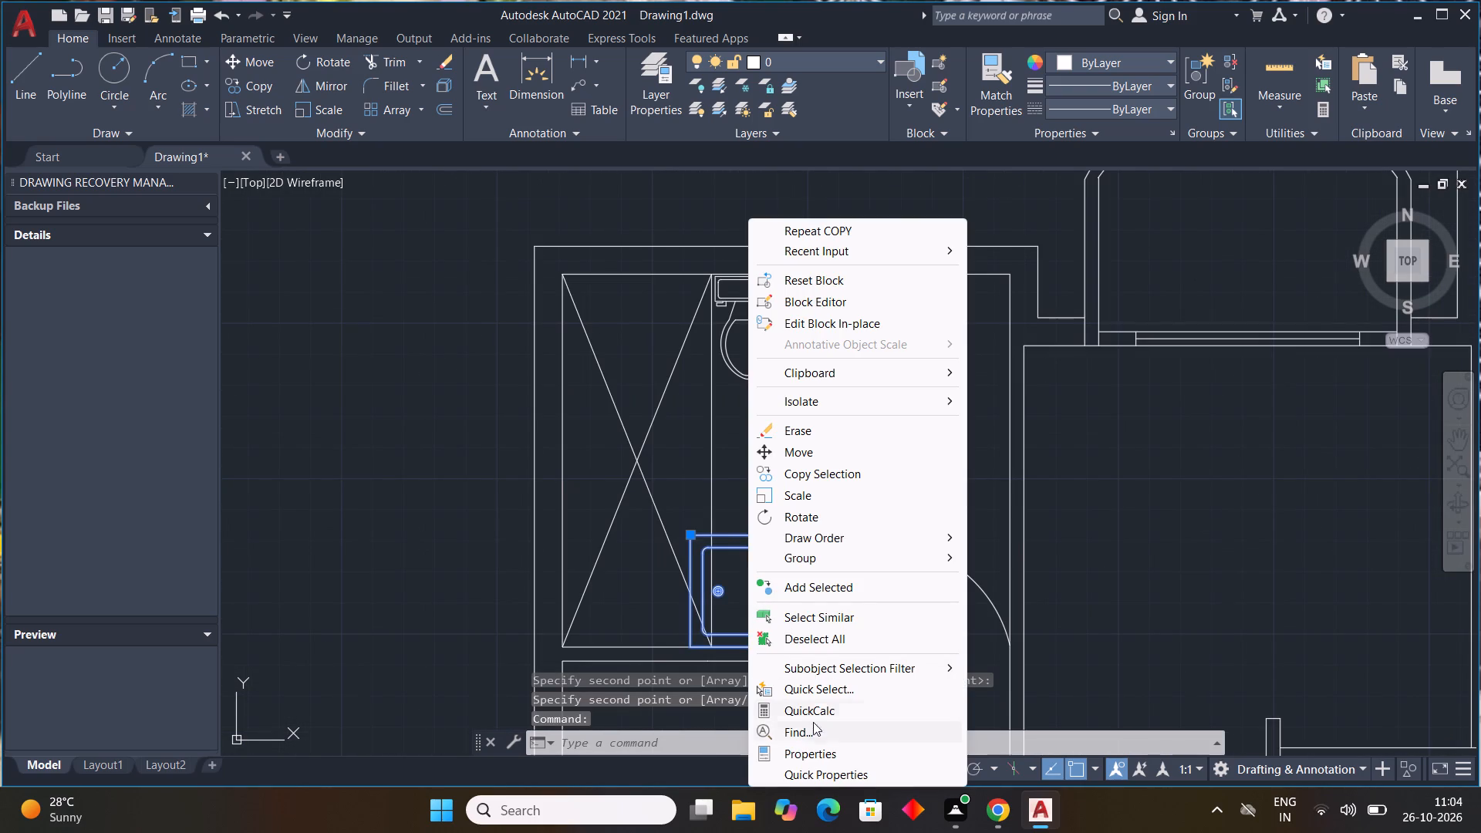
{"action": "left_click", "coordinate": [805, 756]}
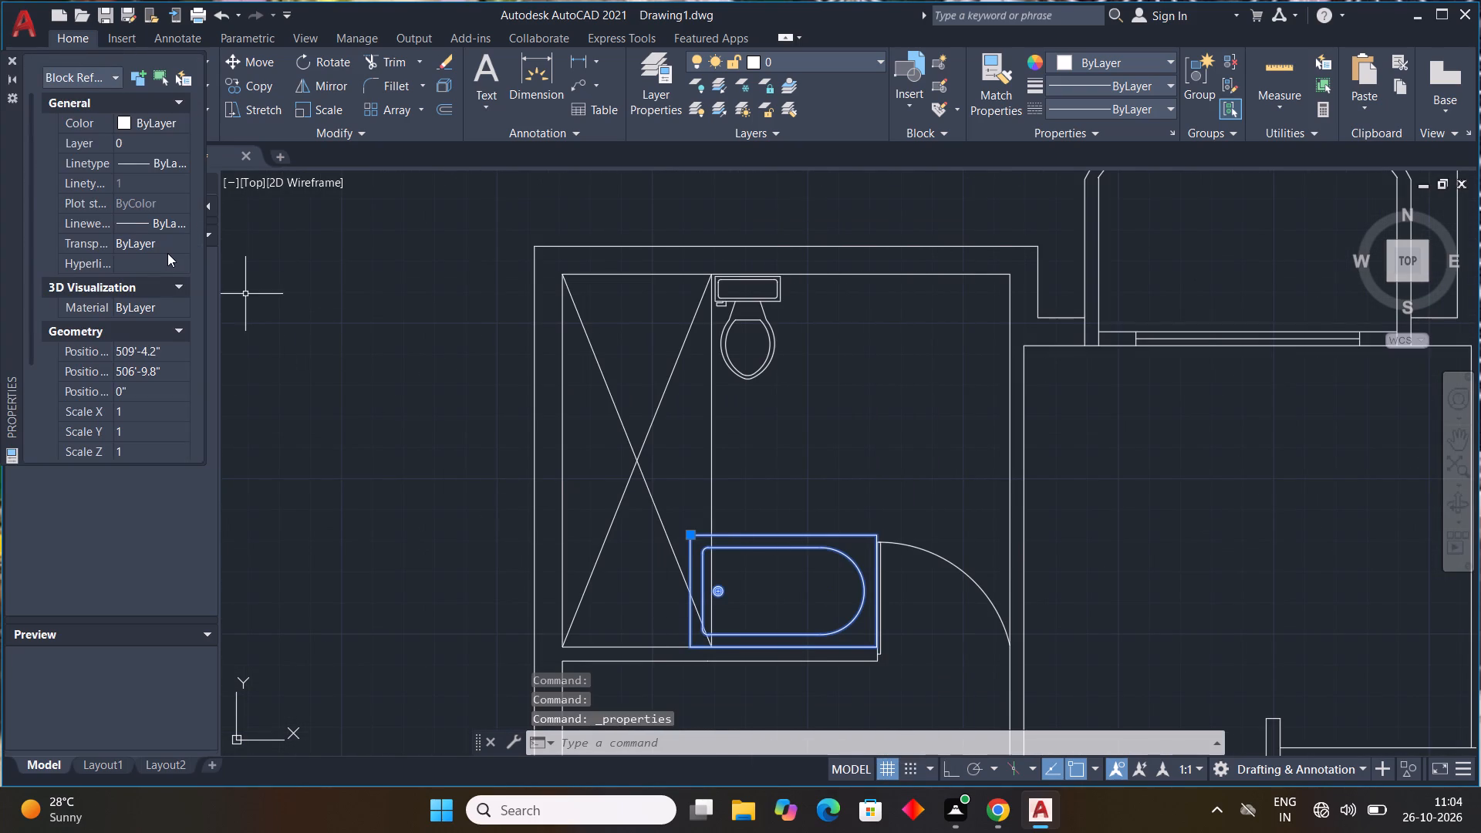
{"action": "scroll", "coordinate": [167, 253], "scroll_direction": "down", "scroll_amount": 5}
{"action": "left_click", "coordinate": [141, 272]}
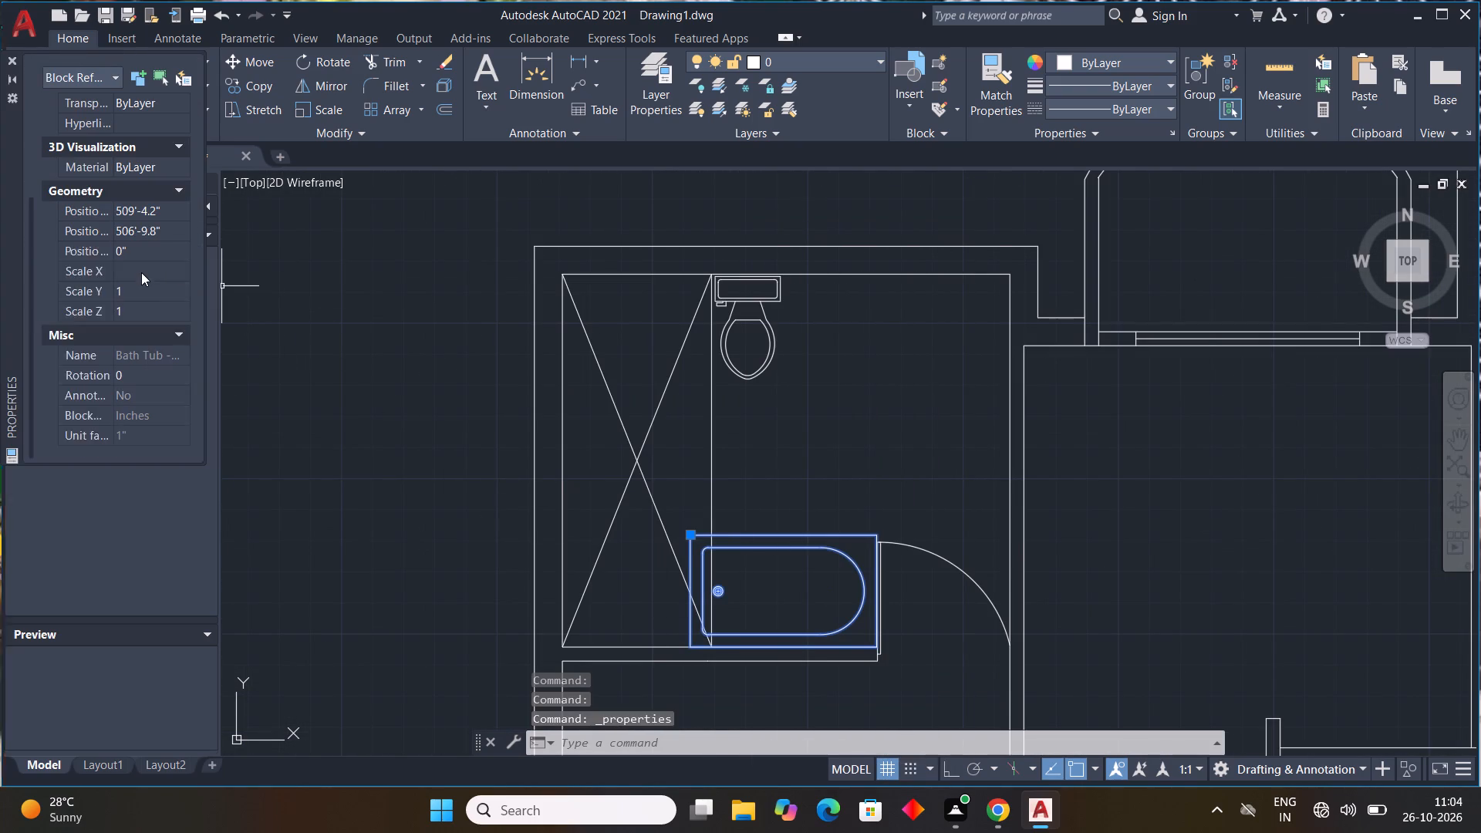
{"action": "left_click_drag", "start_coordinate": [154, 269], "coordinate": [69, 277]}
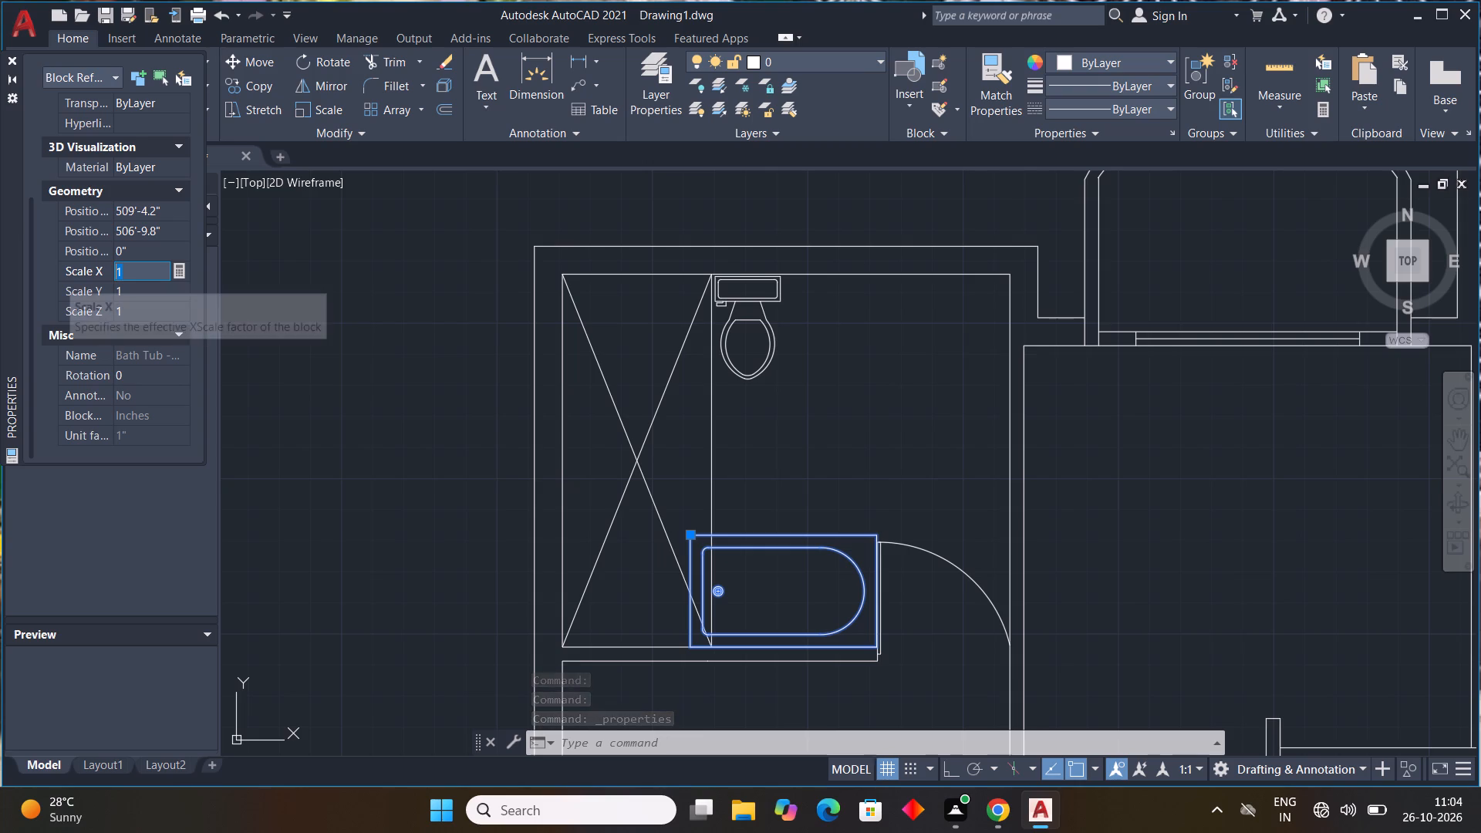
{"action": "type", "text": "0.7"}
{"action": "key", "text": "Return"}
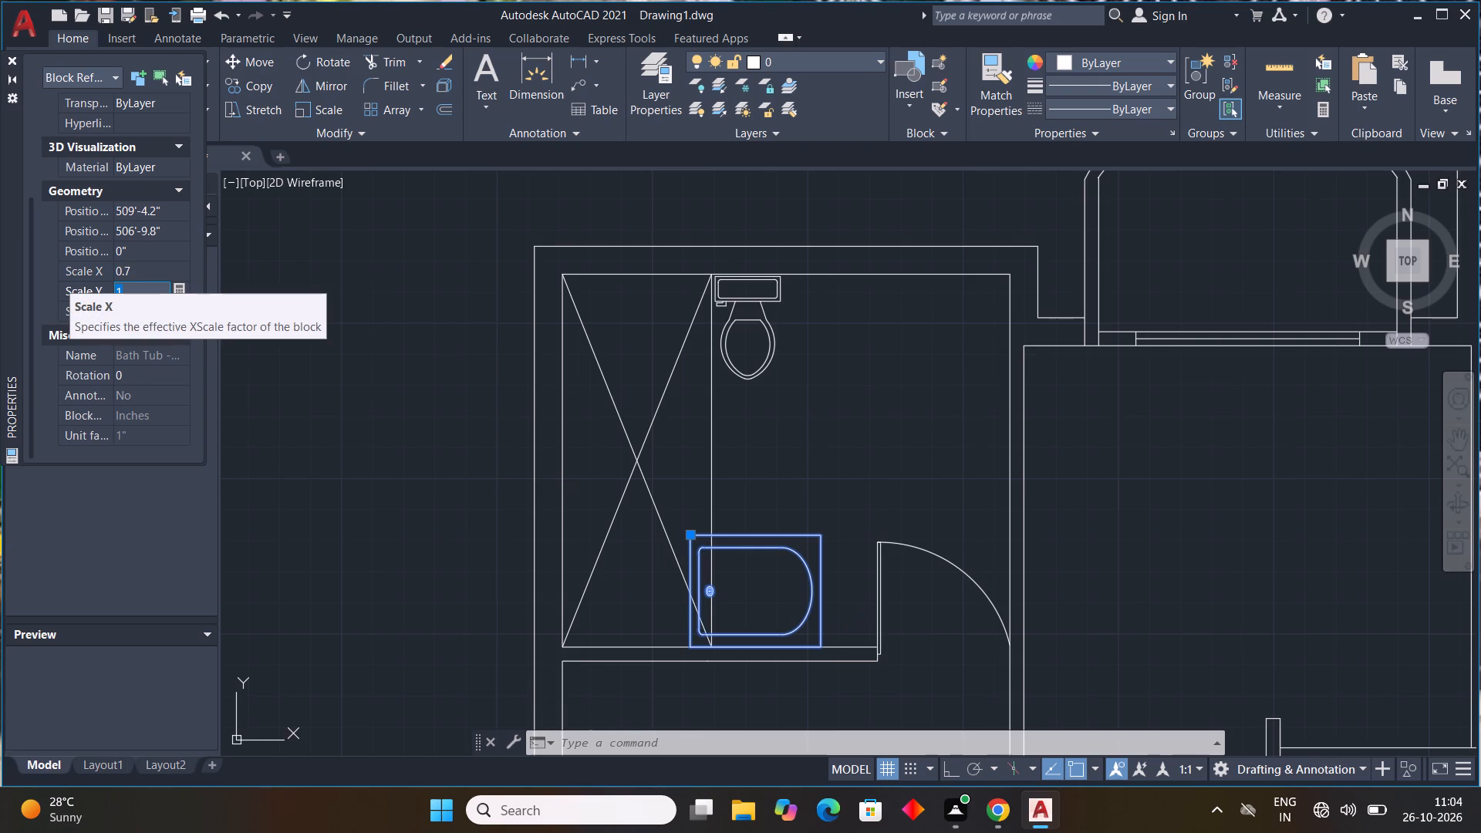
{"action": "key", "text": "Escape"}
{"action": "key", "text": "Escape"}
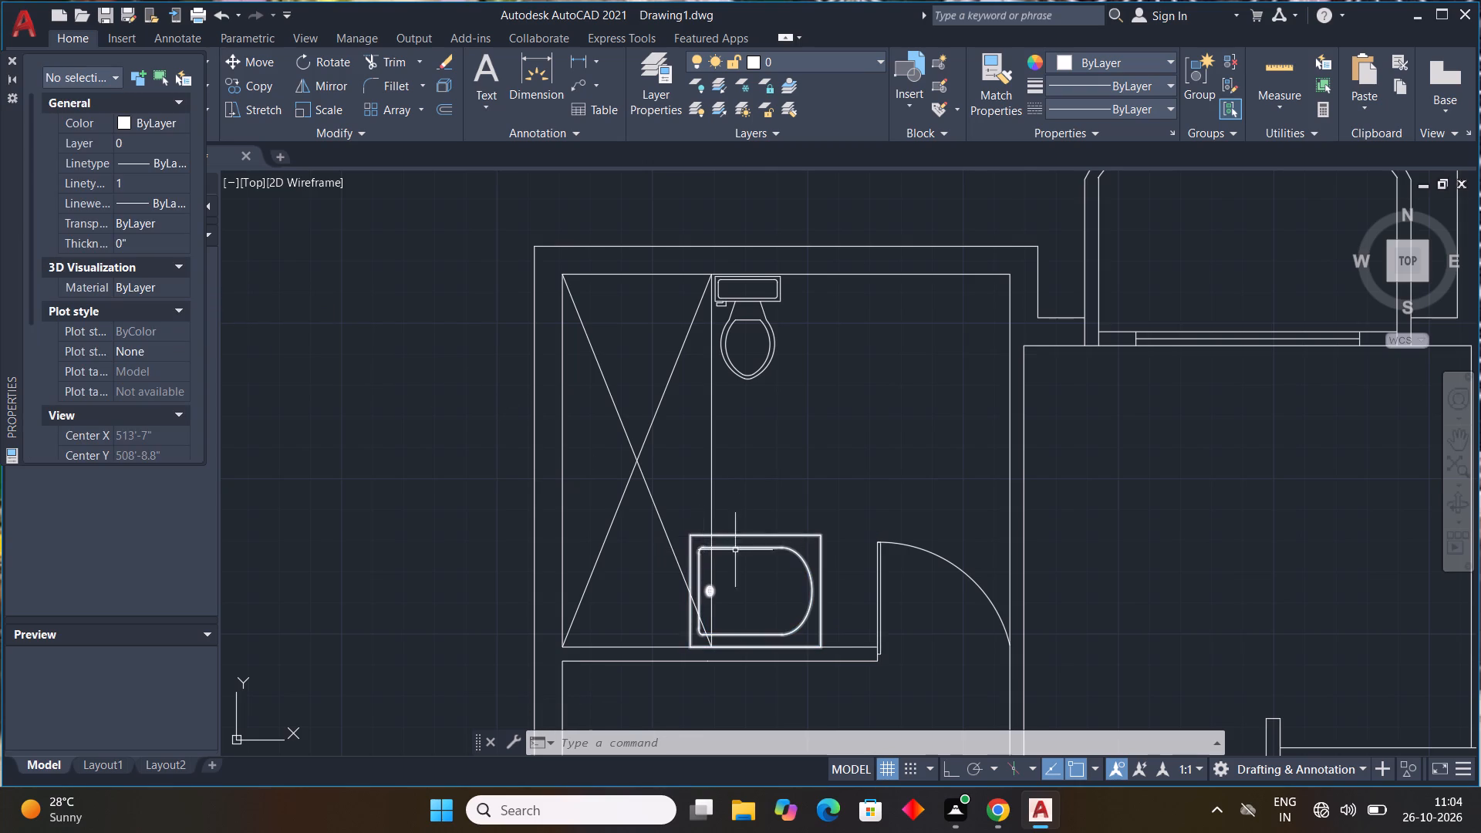
Move the bath tub east by its northwest corner so its west edge meets the crossed rectangle's east side.
{"action": "left_click", "coordinate": [751, 537]}
{"action": "left_click", "coordinate": [692, 534]}
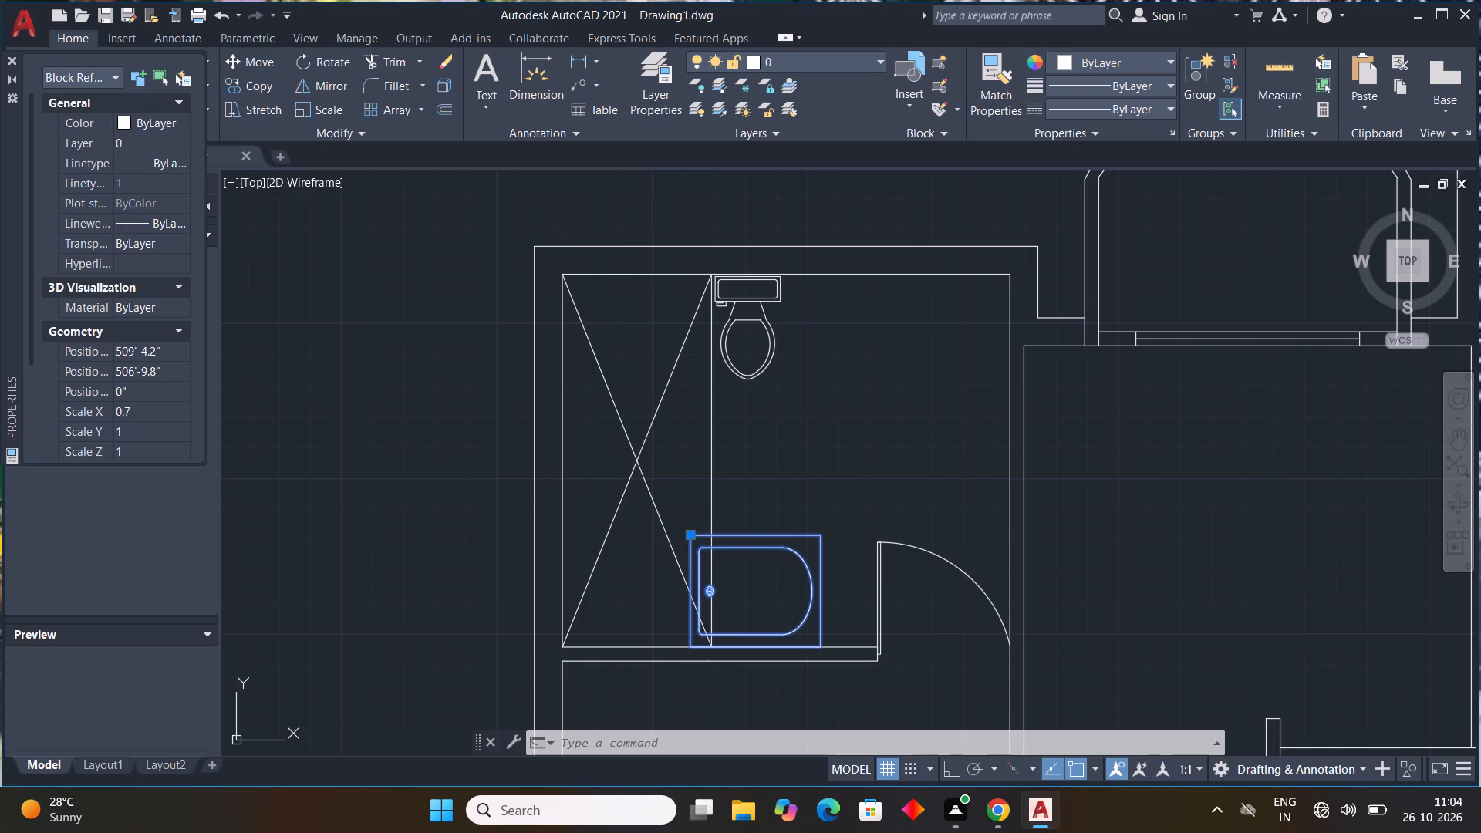
{"action": "left_click", "coordinate": [717, 529]}
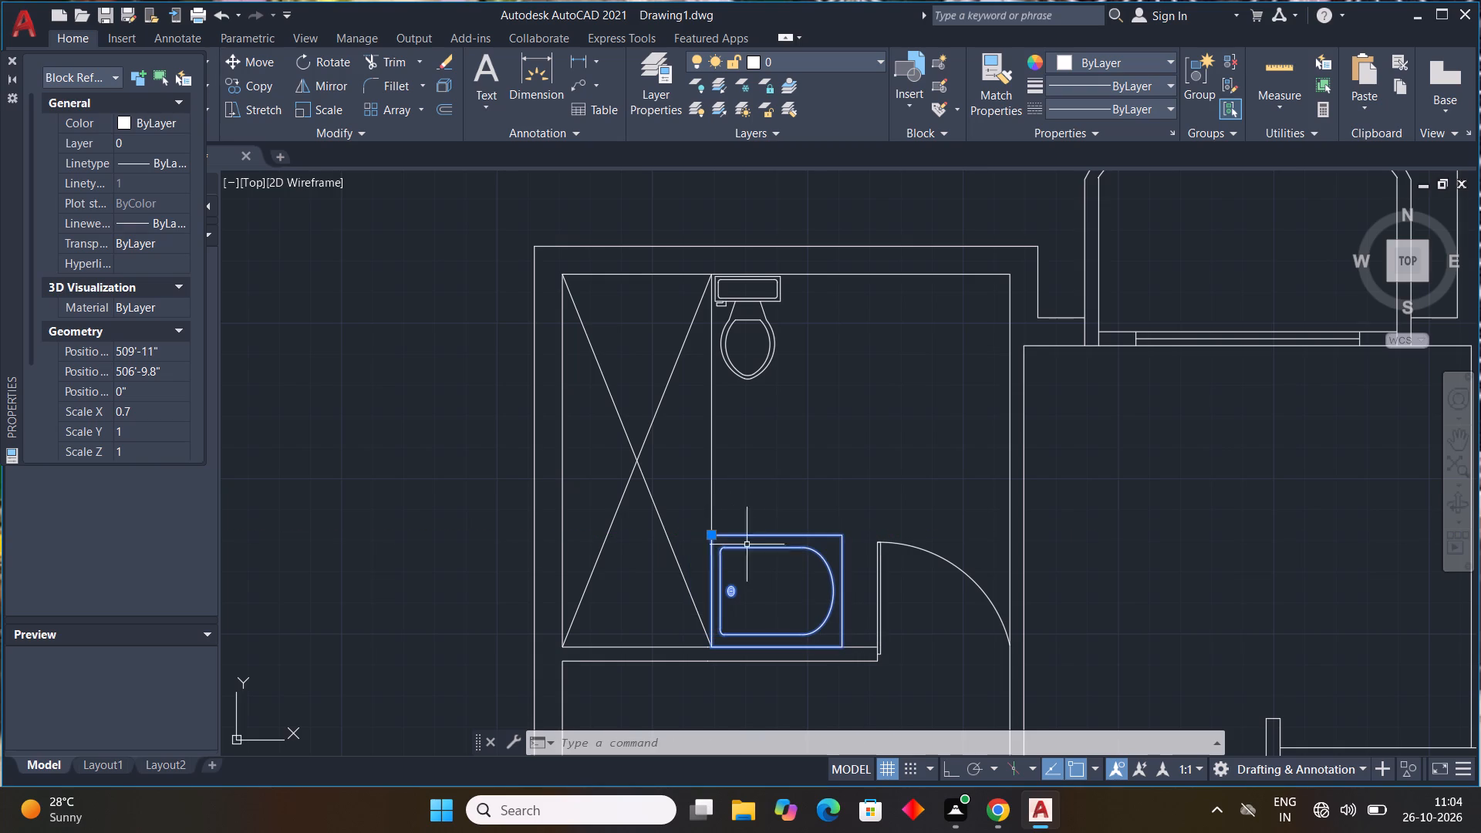
Set the X scale of the bath tub in the northwest bathroom to 0.9.
{"action": "middle_click_drag", "start_coordinate": [844, 583], "coordinate": [813, 578]}
{"action": "scroll", "coordinate": [105, 248], "scroll_direction": "down", "scroll_amount": 3}
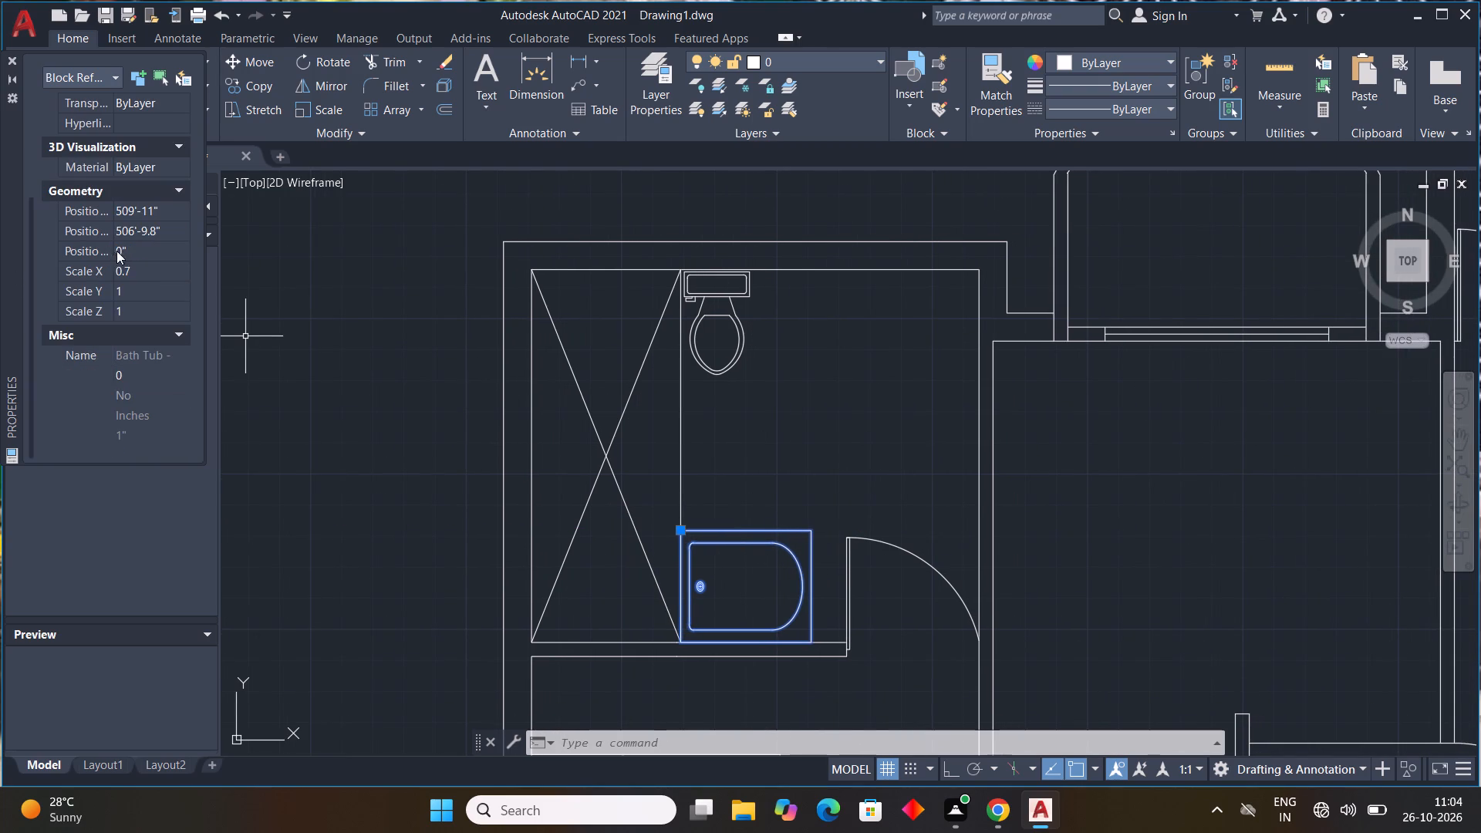
{"action": "left_click", "coordinate": [143, 280]}
{"action": "left_click_drag", "start_coordinate": [150, 272], "coordinate": [50, 247]}
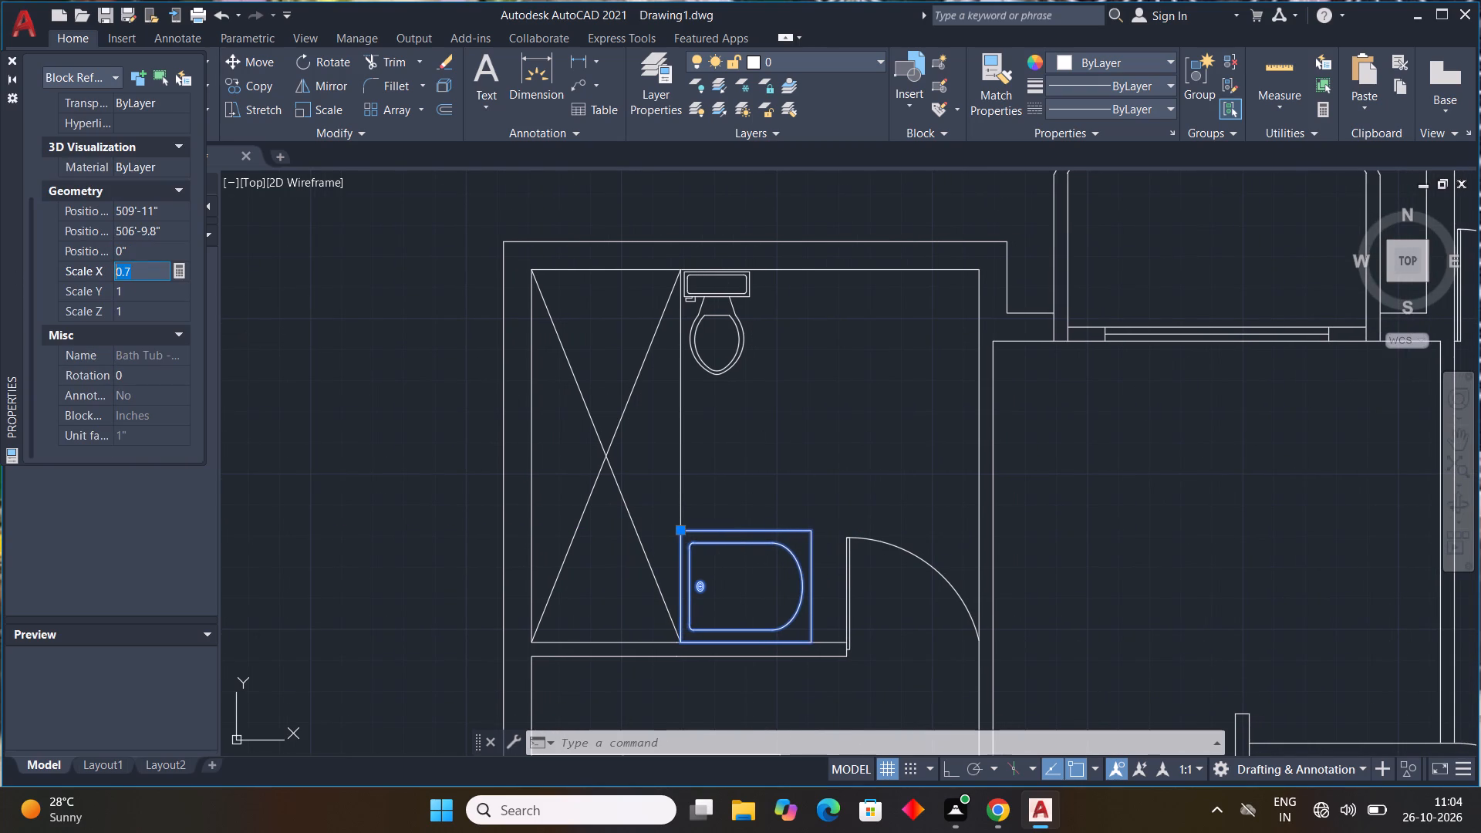
{"action": "key", "text": "o"}
{"action": "key", "text": "period"}
{"action": "key", "text": "9"}
{"action": "key", "text": "Return"}
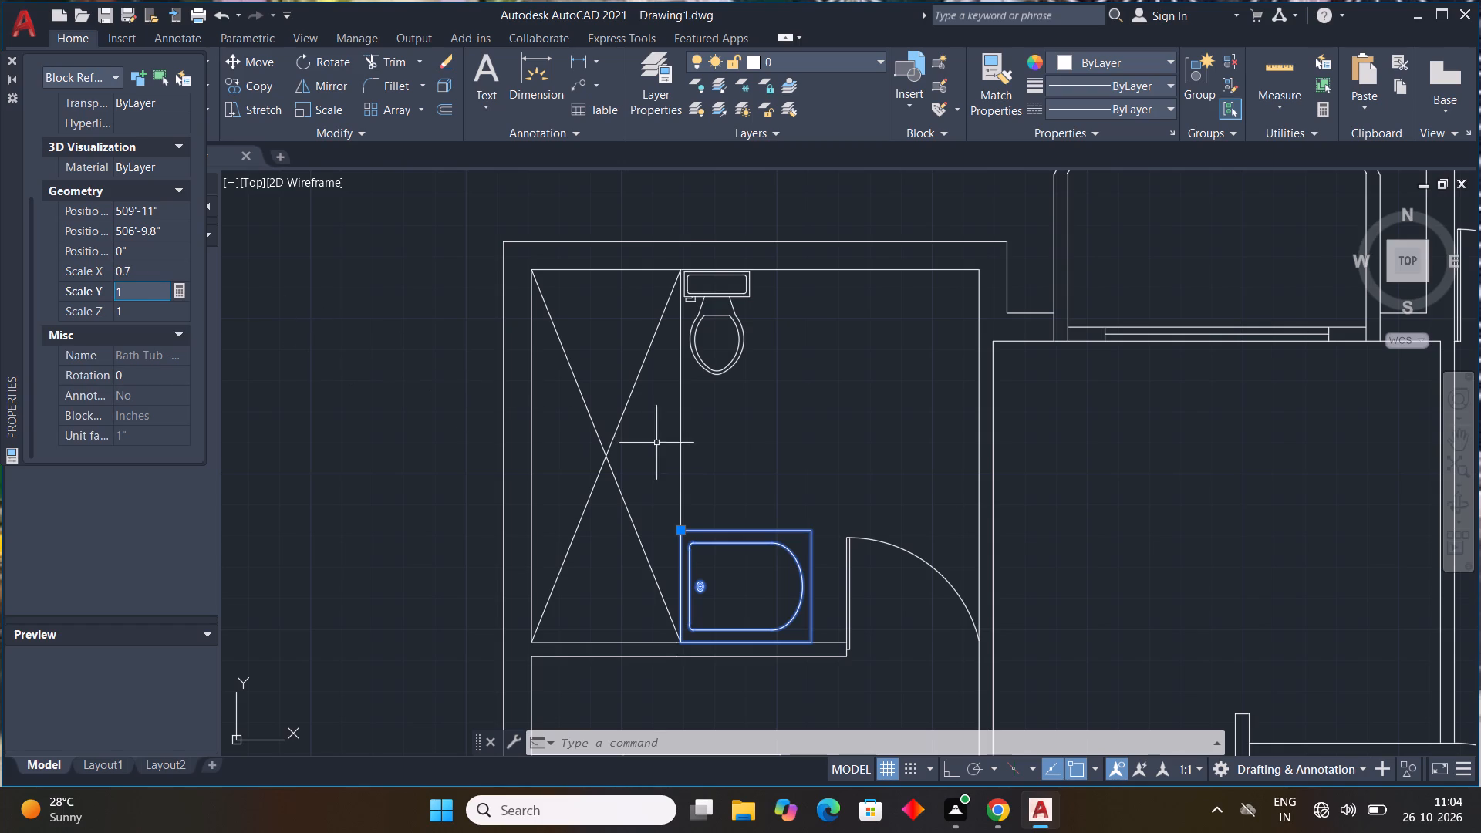
{"action": "left_click", "coordinate": [163, 271]}
{"action": "left_click_drag", "start_coordinate": [164, 268], "coordinate": [0, 197]}
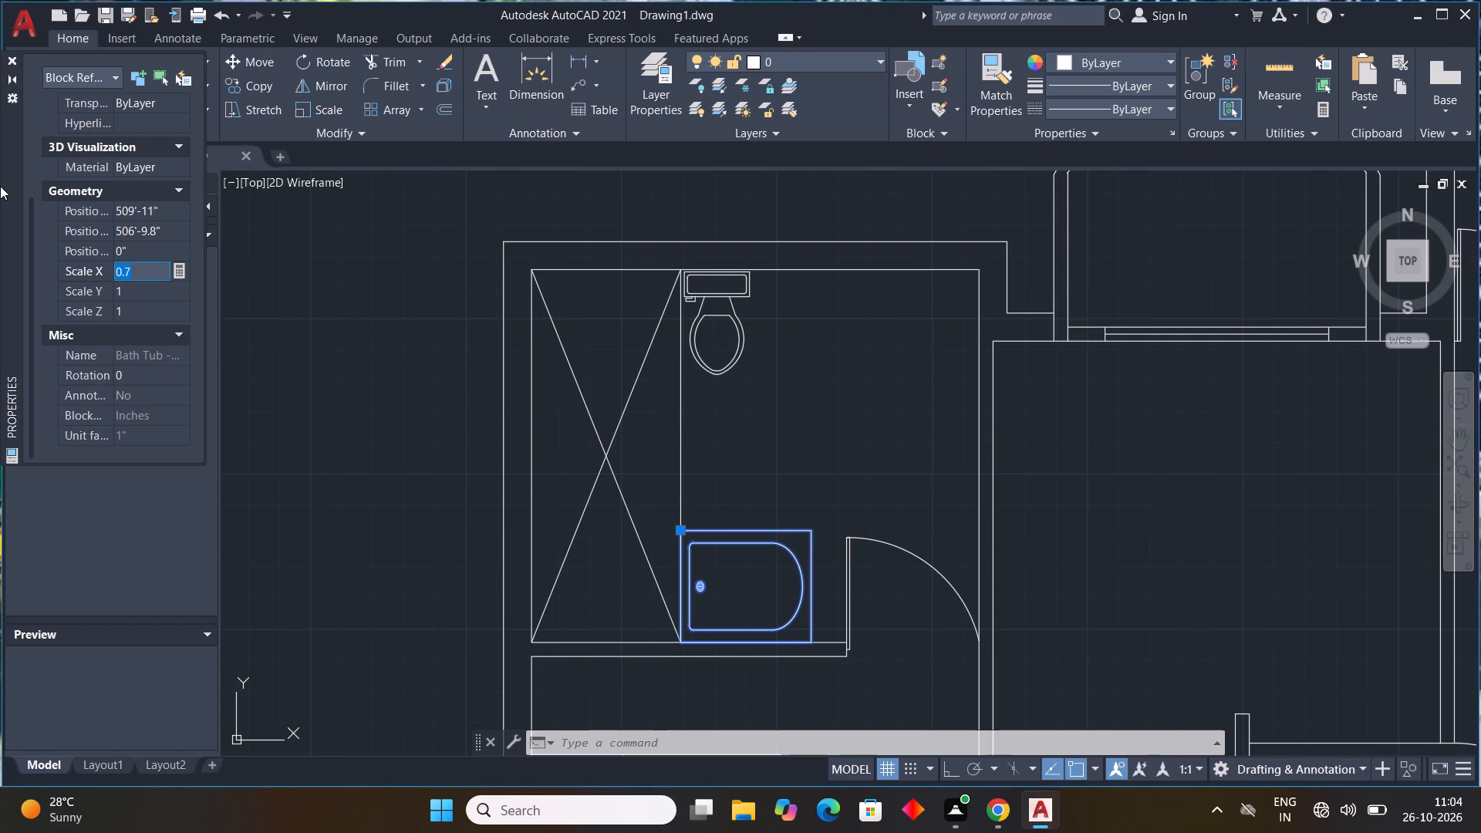
{"action": "type", "text": "0.9"}
{"action": "left_click", "coordinate": [262, 299]}
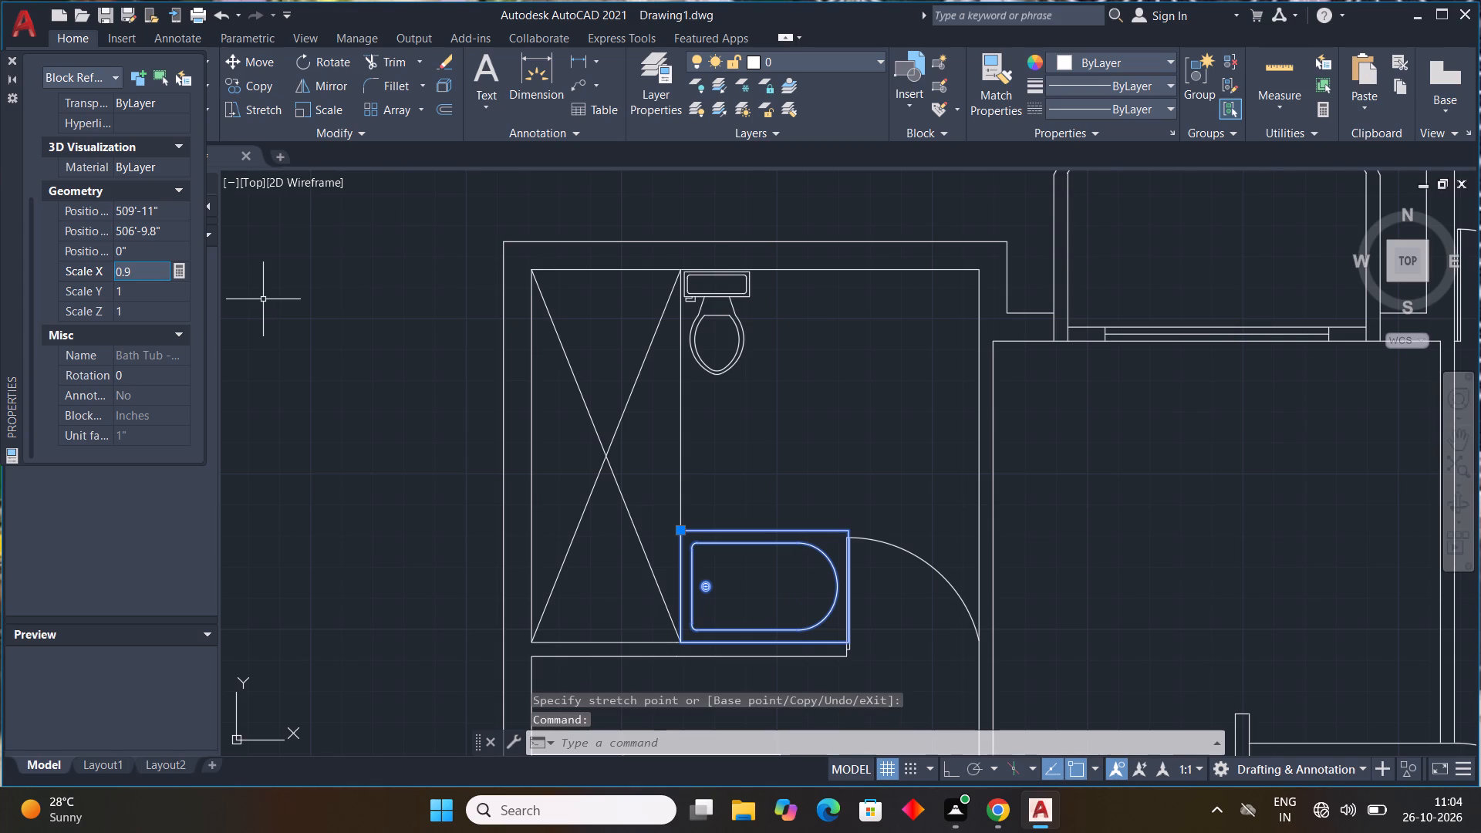
{"action": "key", "text": "Escape"}
Copy the oval wash basin from outside the plan into the northwest bathroom, near its northeast corner.
{"action": "scroll", "coordinate": [789, 574], "scroll_direction": "down", "scroll_amount": 1}
{"action": "middle_click_drag", "start_coordinate": [817, 588], "coordinate": [652, 456]}
{"action": "scroll", "coordinate": [710, 471], "scroll_direction": "down", "scroll_amount": 2}
{"action": "middle_click_drag", "start_coordinate": [687, 478], "coordinate": [638, 472]}
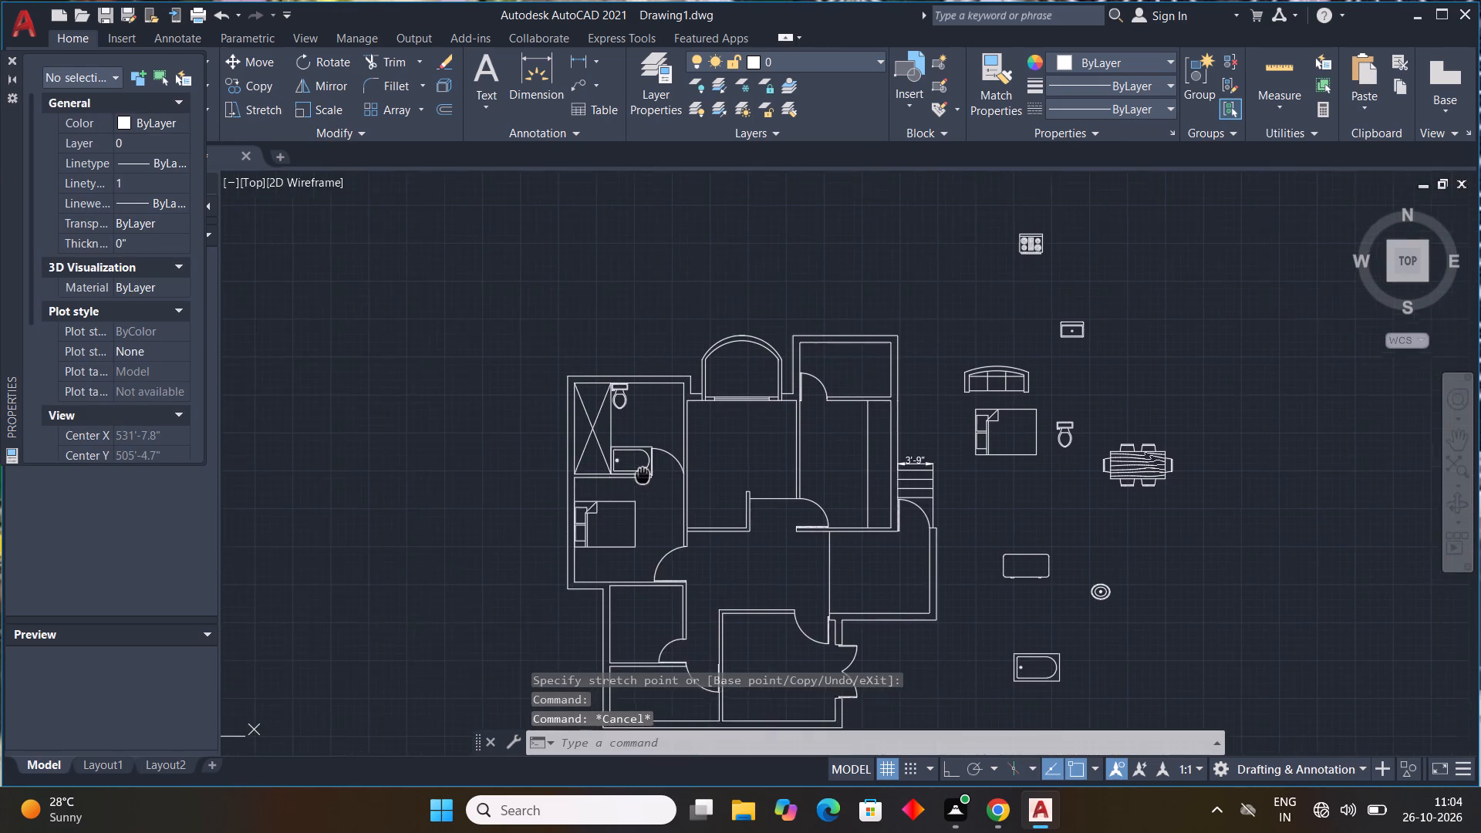
{"action": "middle_click_drag", "start_coordinate": [638, 472], "coordinate": [638, 477]}
{"action": "left_click", "coordinate": [1088, 599]}
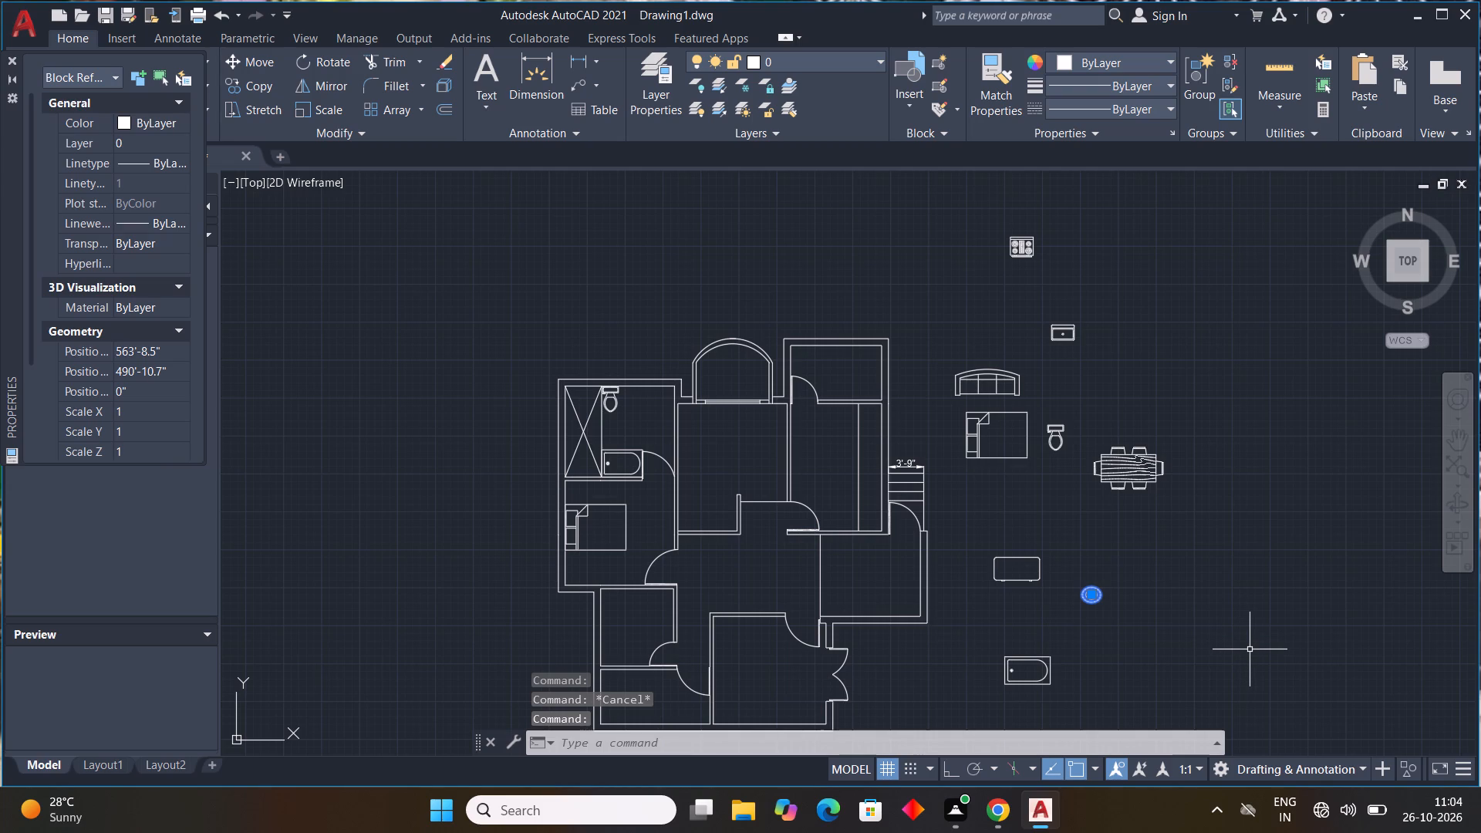
{"action": "type", "text": "co"}
{"action": "key", "text": "space"}
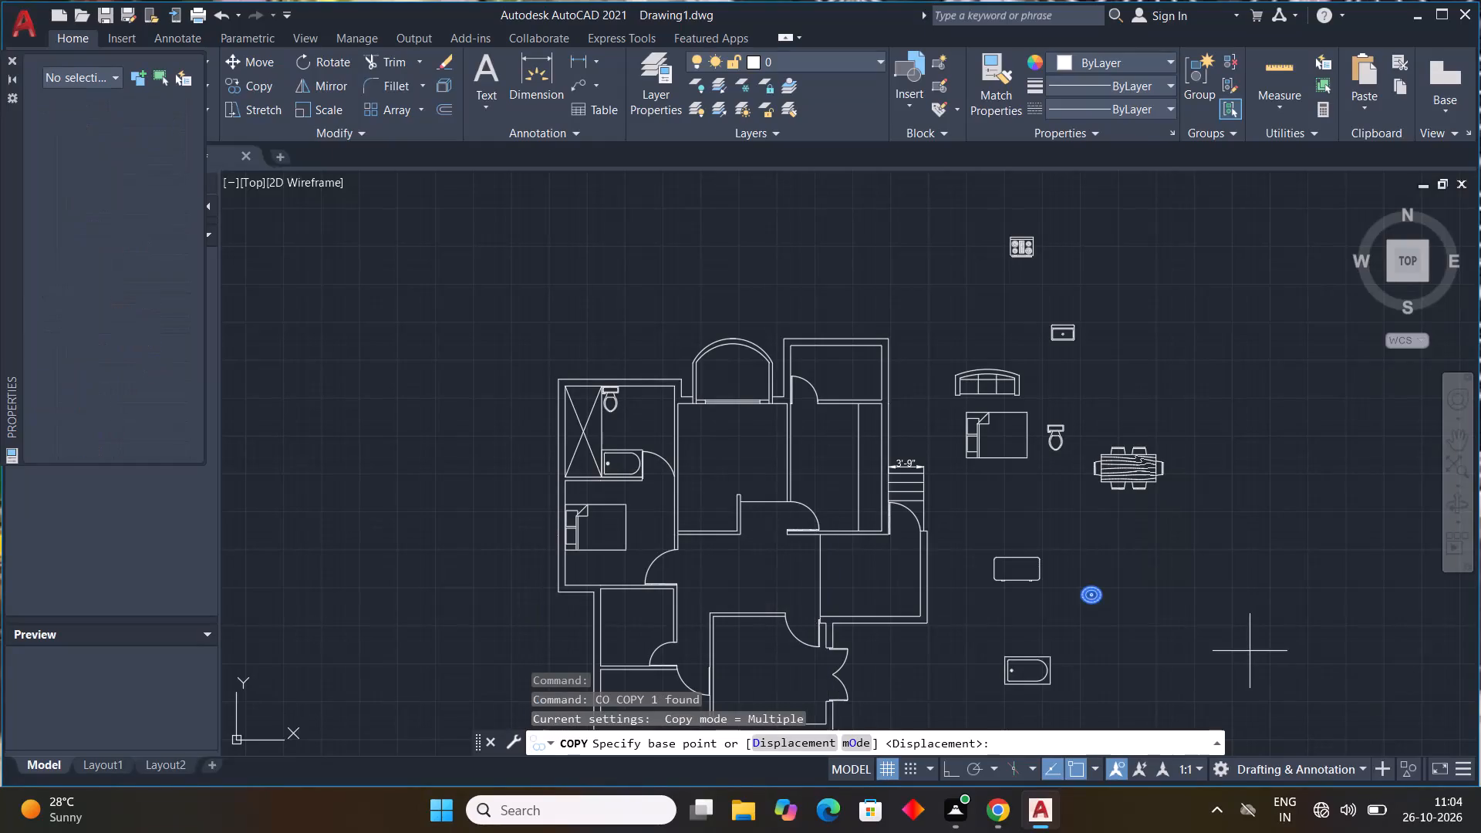
{"action": "left_click_drag", "start_coordinate": [1101, 590], "coordinate": [1018, 535]}
{"action": "scroll", "coordinate": [651, 383], "scroll_direction": "up", "scroll_amount": 3}
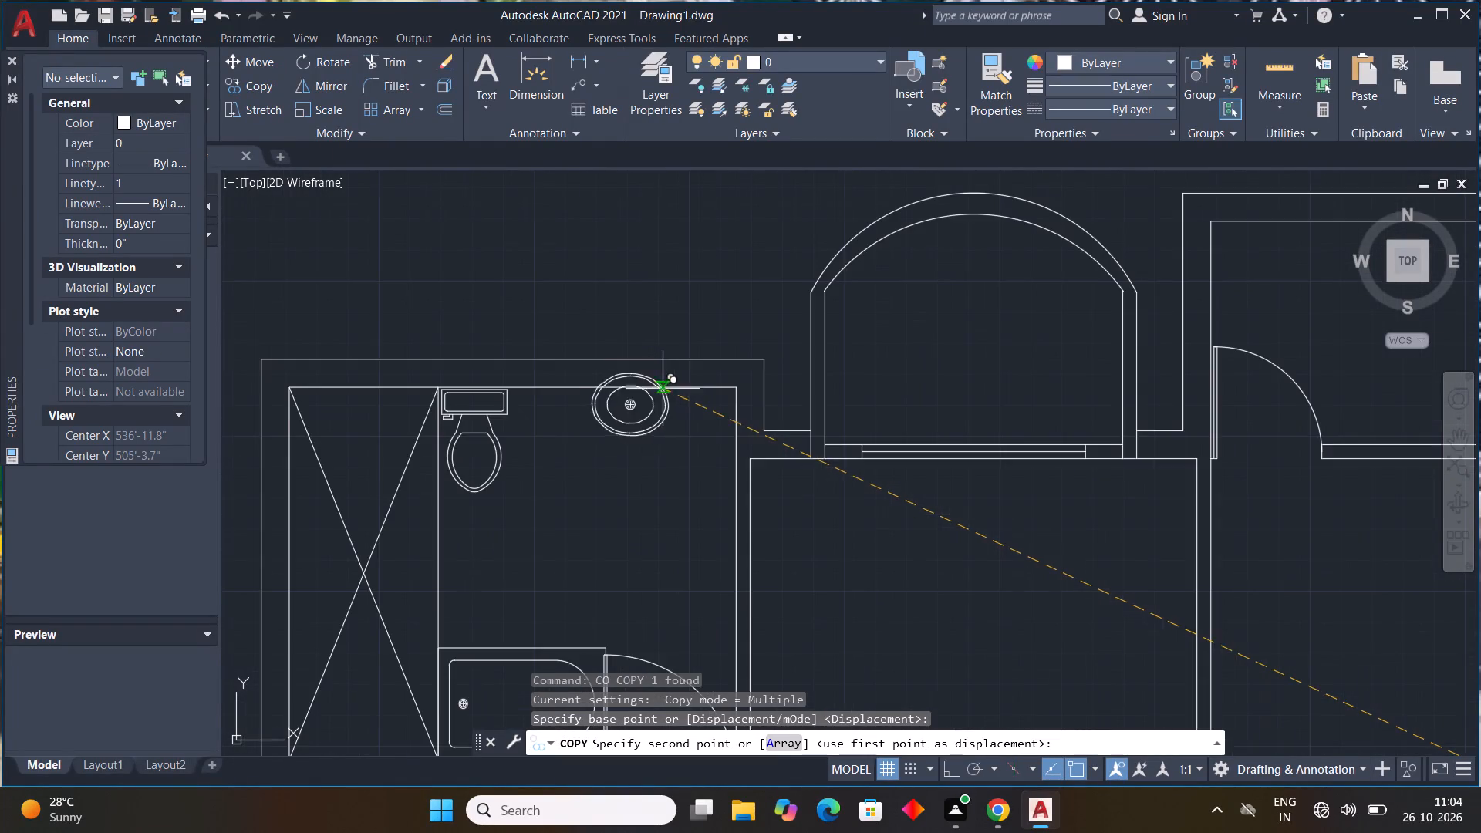
{"action": "scroll", "coordinate": [696, 409], "scroll_direction": "up", "scroll_amount": 2}
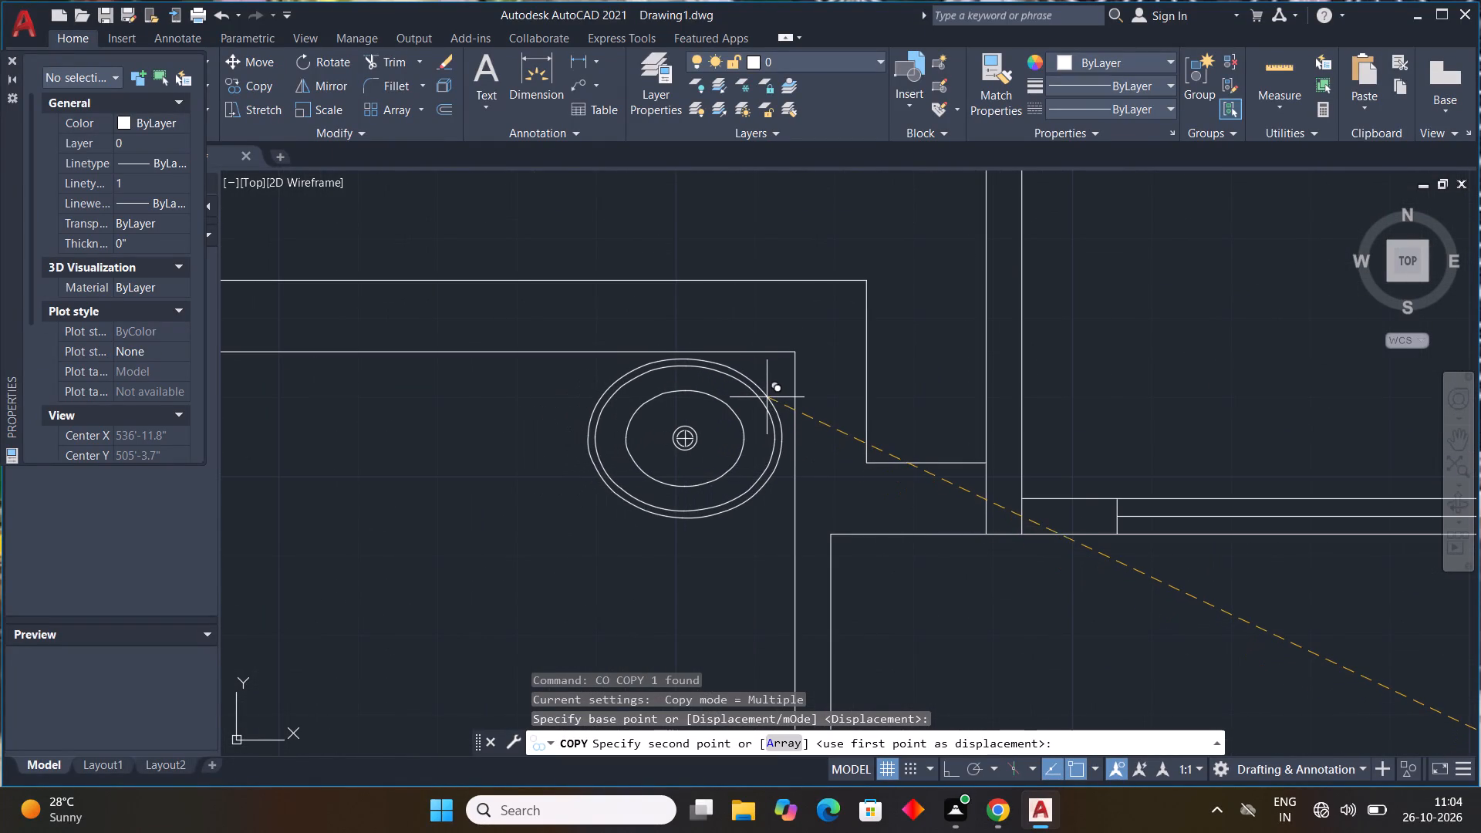
{"action": "left_click", "coordinate": [767, 397]}
{"action": "scroll", "coordinate": [895, 430], "scroll_direction": "down", "scroll_amount": 4}
{"action": "scroll", "coordinate": [967, 489], "scroll_direction": "down", "scroll_amount": 3}
{"action": "key", "text": "Escape"}
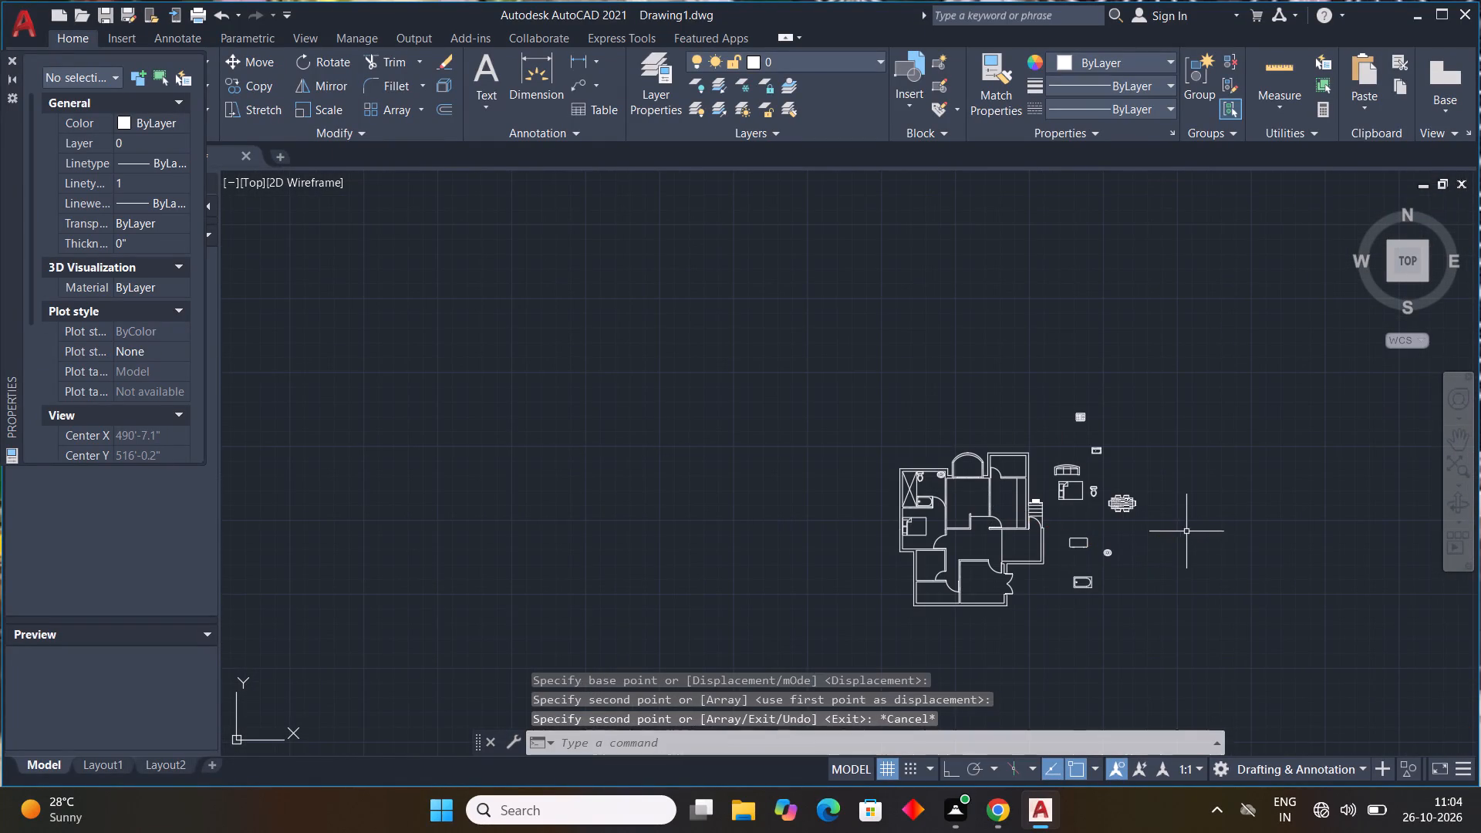
{"action": "key", "text": "Escape"}
{"action": "key", "text": "Escape"}
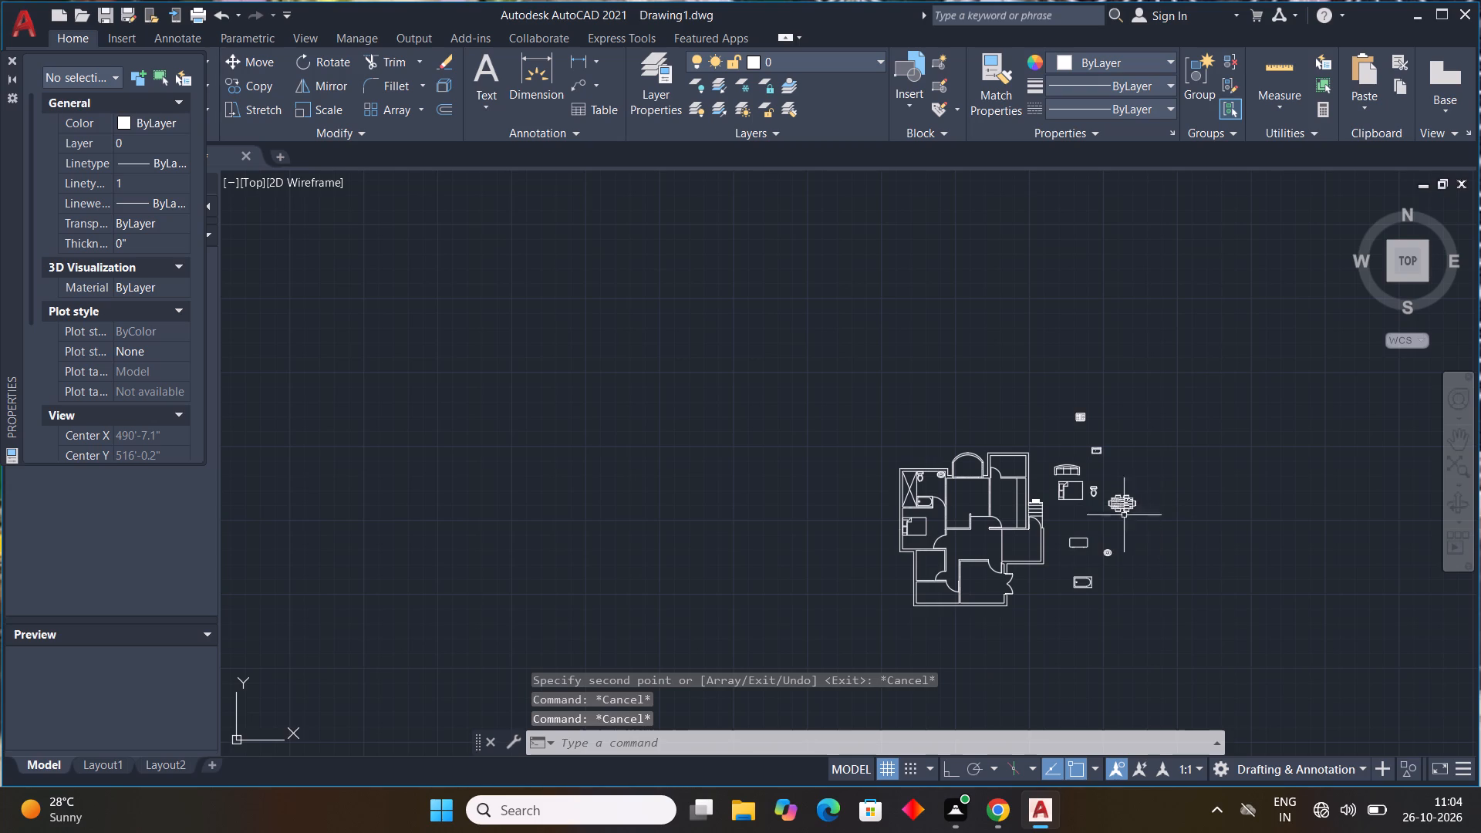
Copy the six-seat dining table from outside the plan into the middle of the room south of the curved bay.
{"action": "left_click", "coordinate": [1131, 499]}
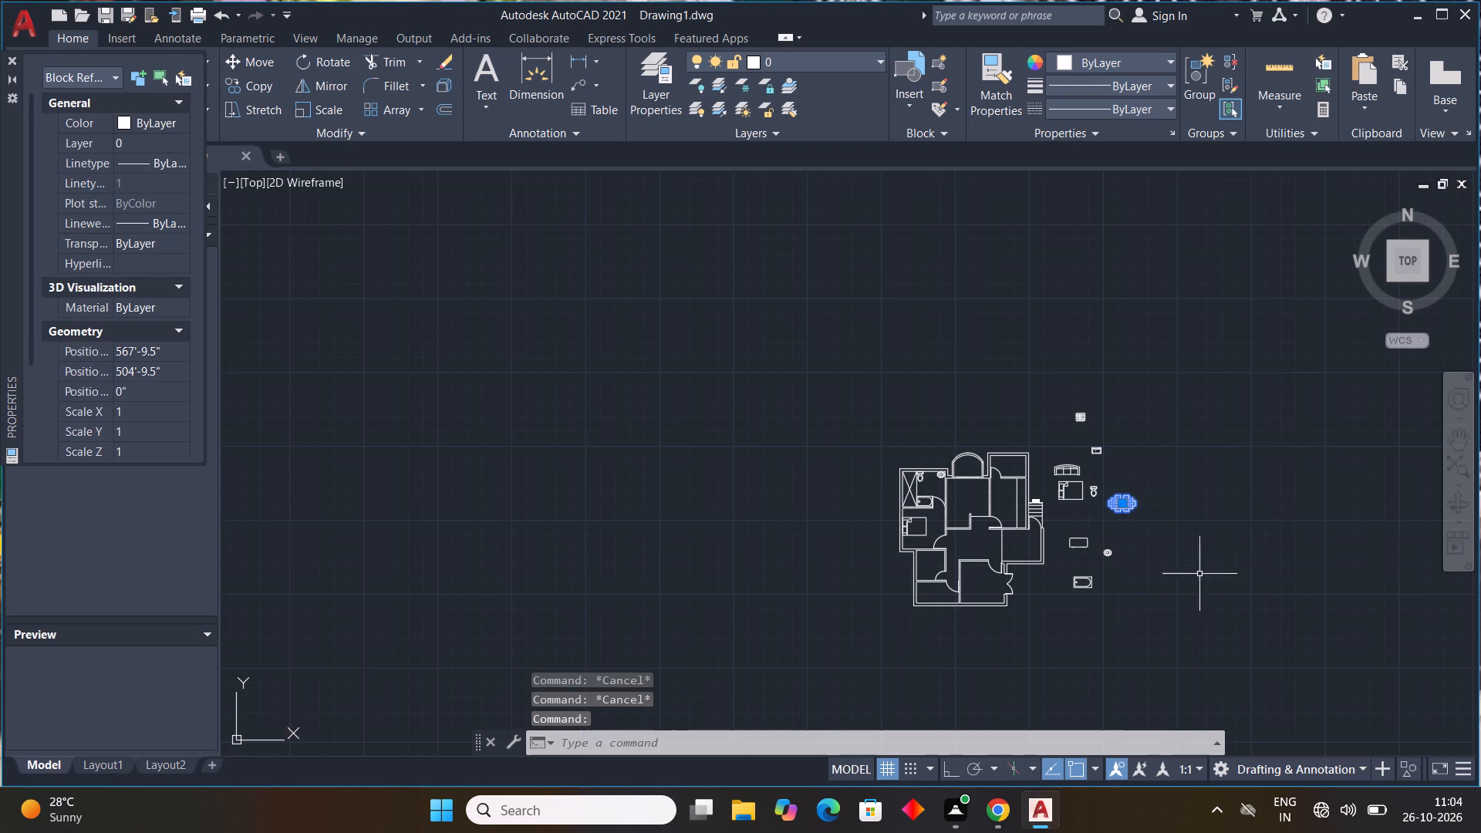
{"action": "scroll", "coordinate": [1168, 565], "scroll_direction": "up", "scroll_amount": 4}
{"action": "middle_click_drag", "start_coordinate": [1164, 565], "coordinate": [1248, 626]}
{"action": "scroll", "coordinate": [1209, 626], "scroll_direction": "down", "scroll_amount": 2}
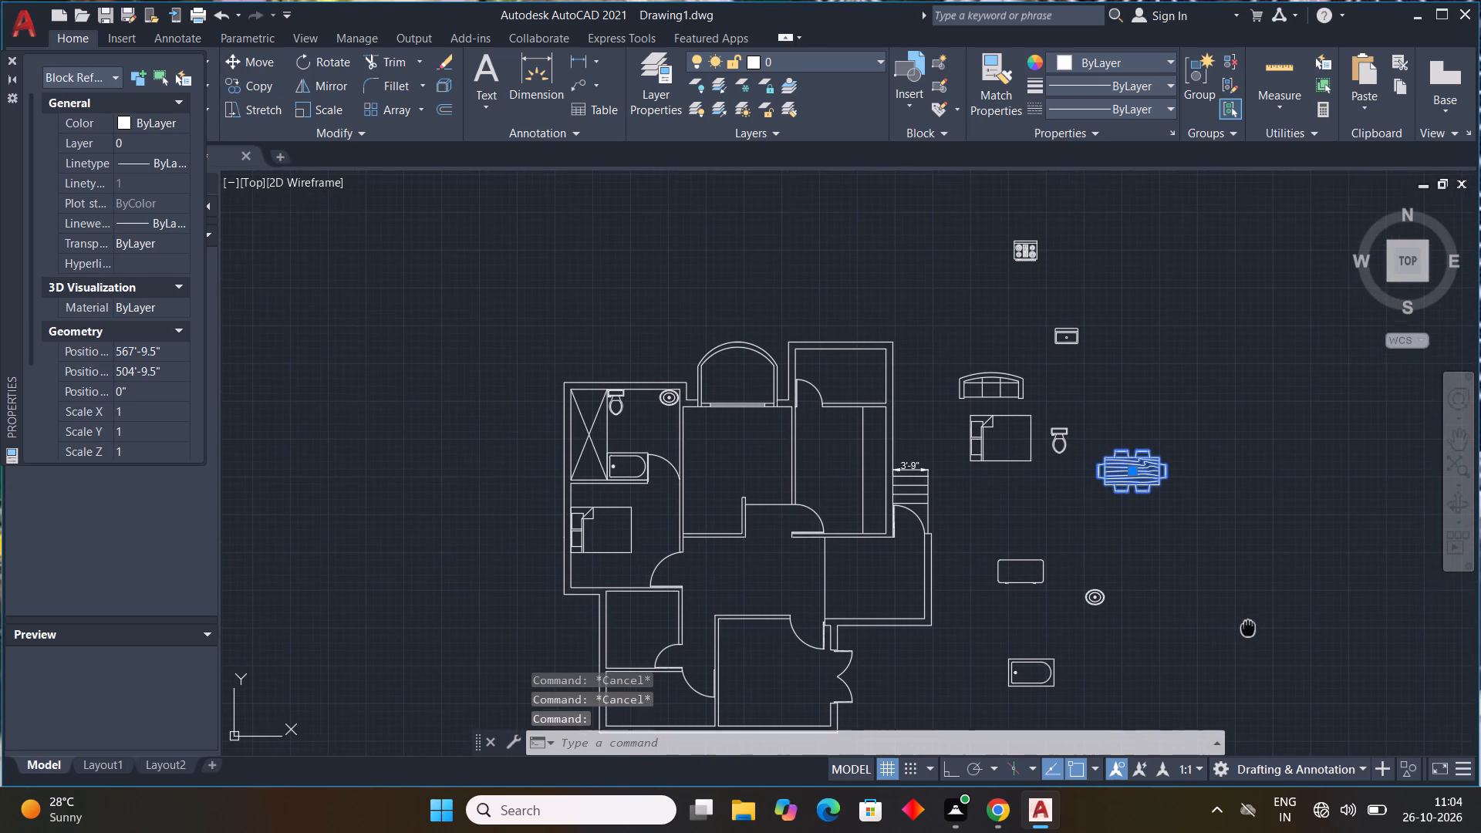
{"action": "middle_click_drag", "start_coordinate": [1248, 626], "coordinate": [1248, 627]}
{"action": "key", "text": "c"}
{"action": "key", "text": "o"}
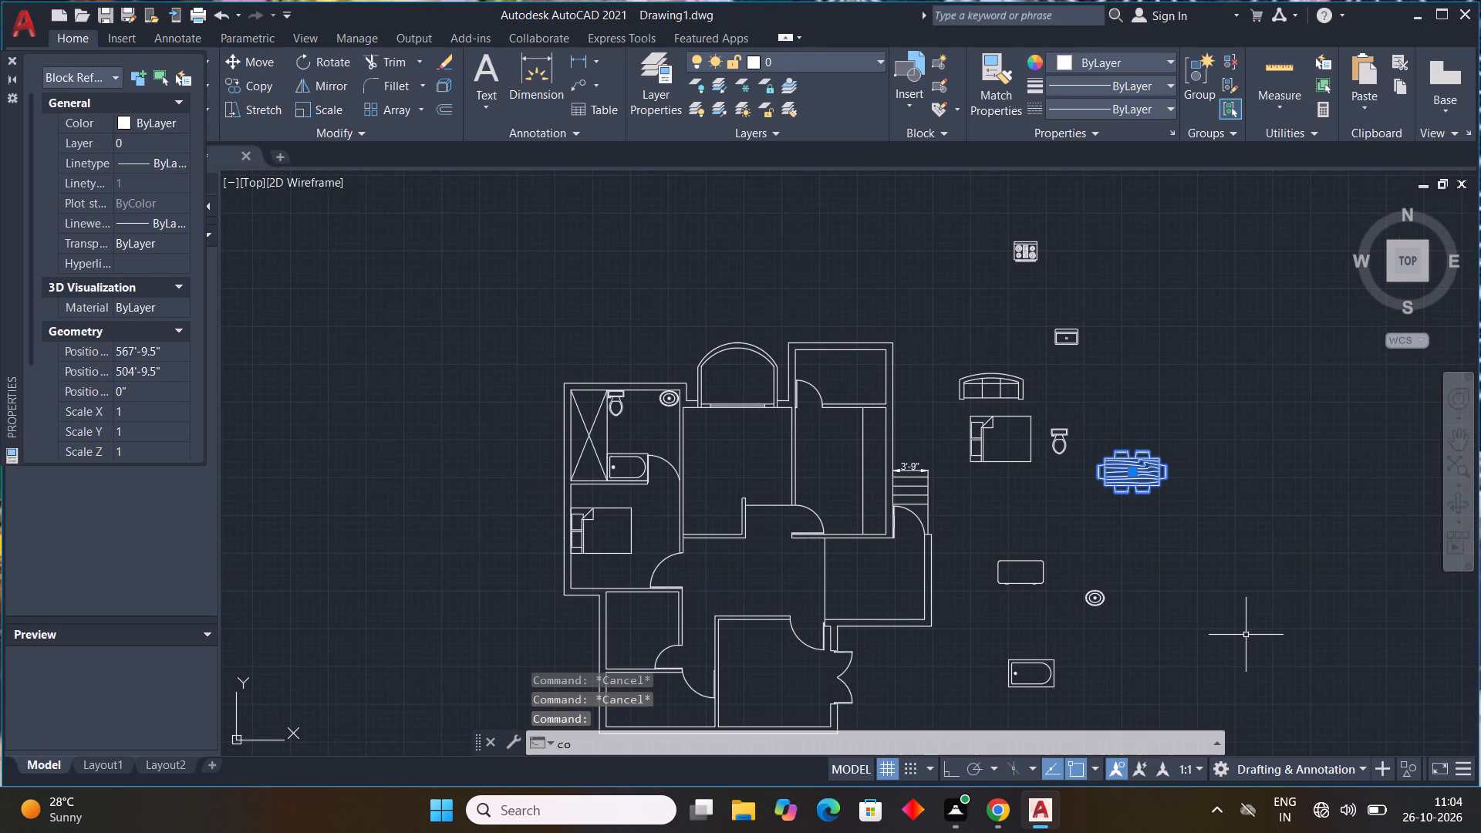
{"action": "key", "text": "space"}
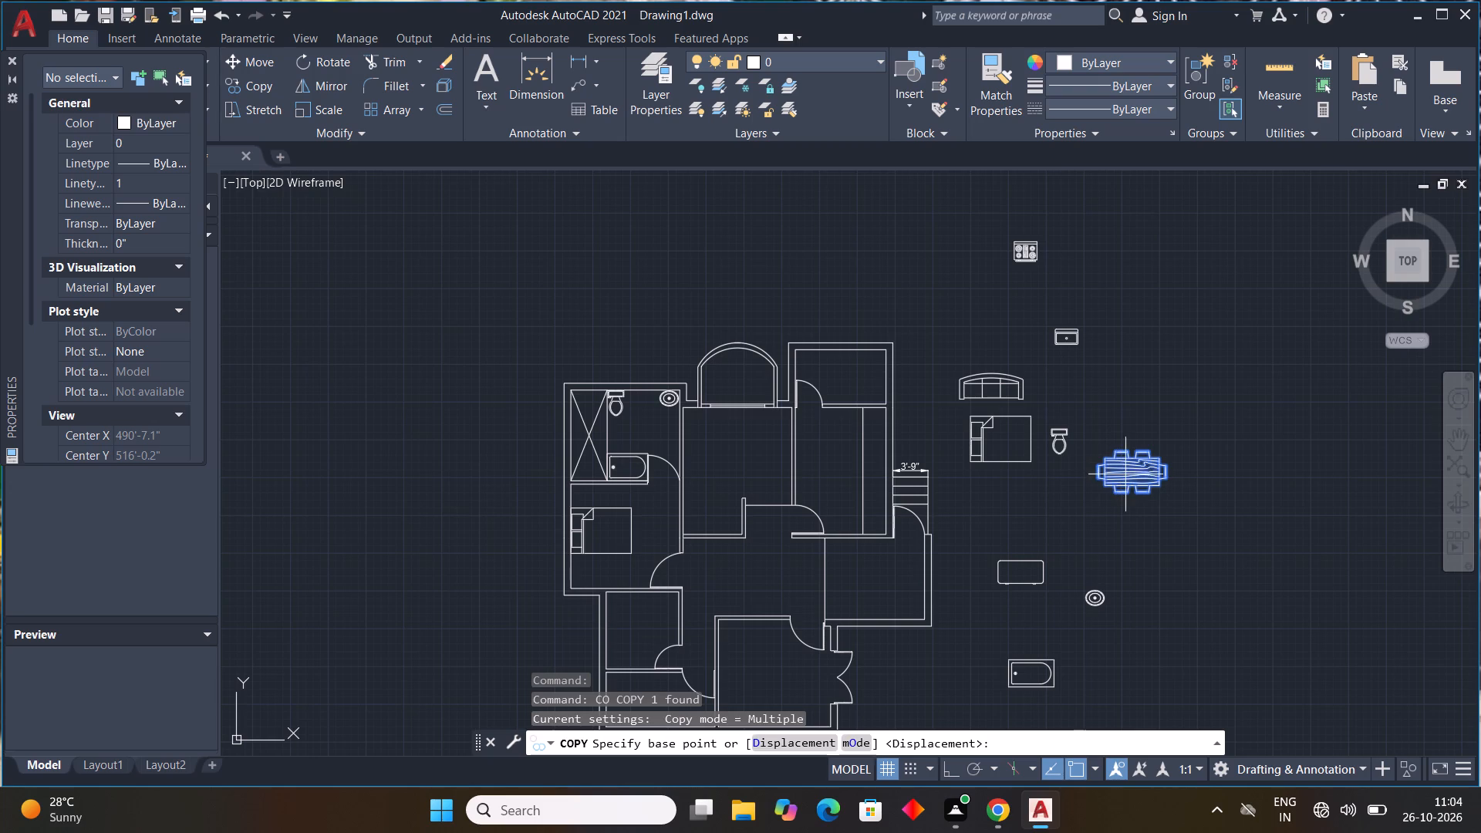
{"action": "left_click", "coordinate": [1128, 468]}
{"action": "scroll", "coordinate": [715, 460], "scroll_direction": "up", "scroll_amount": 3}
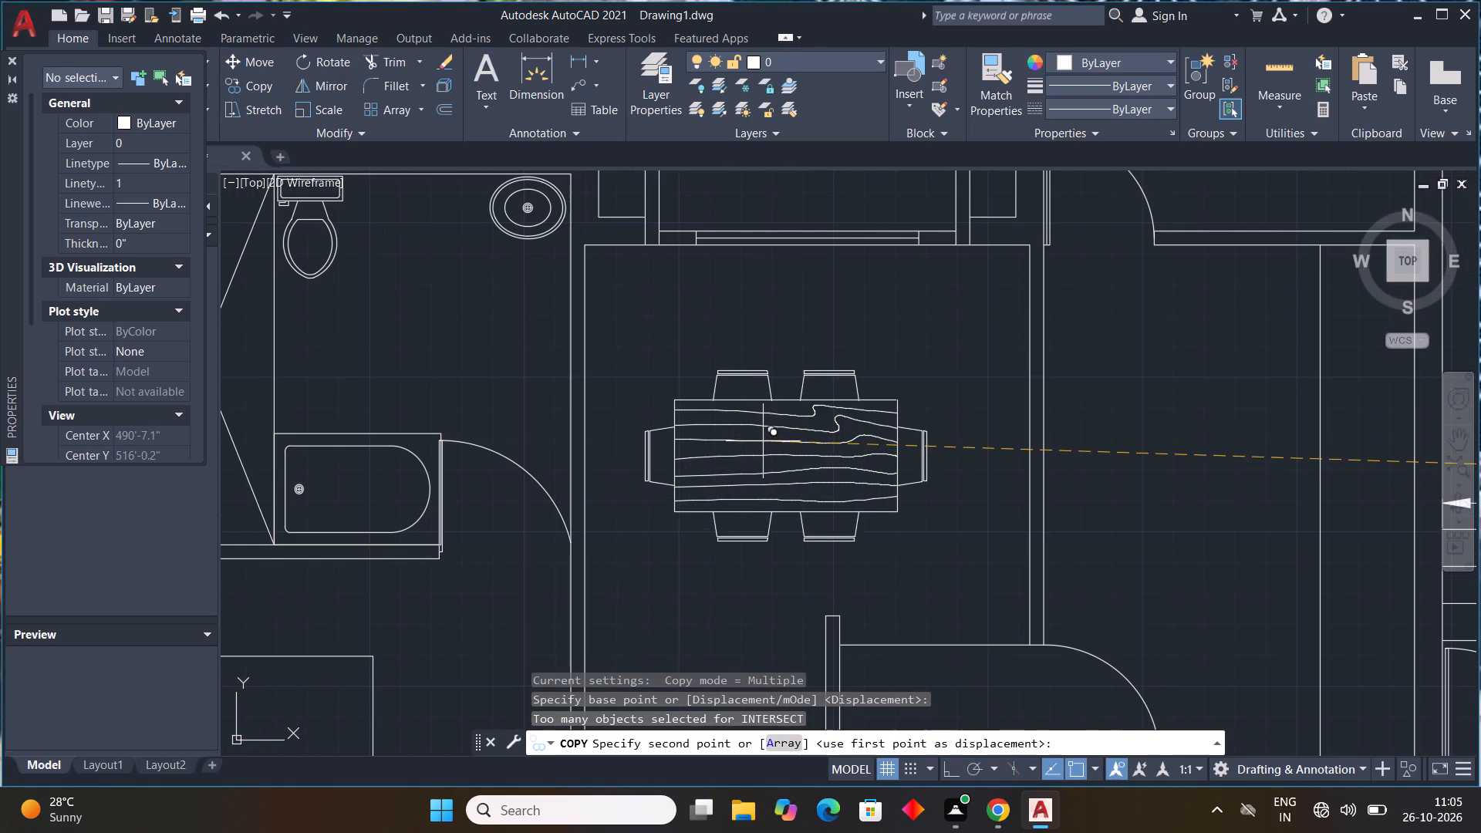
{"action": "left_click", "coordinate": [764, 433]}
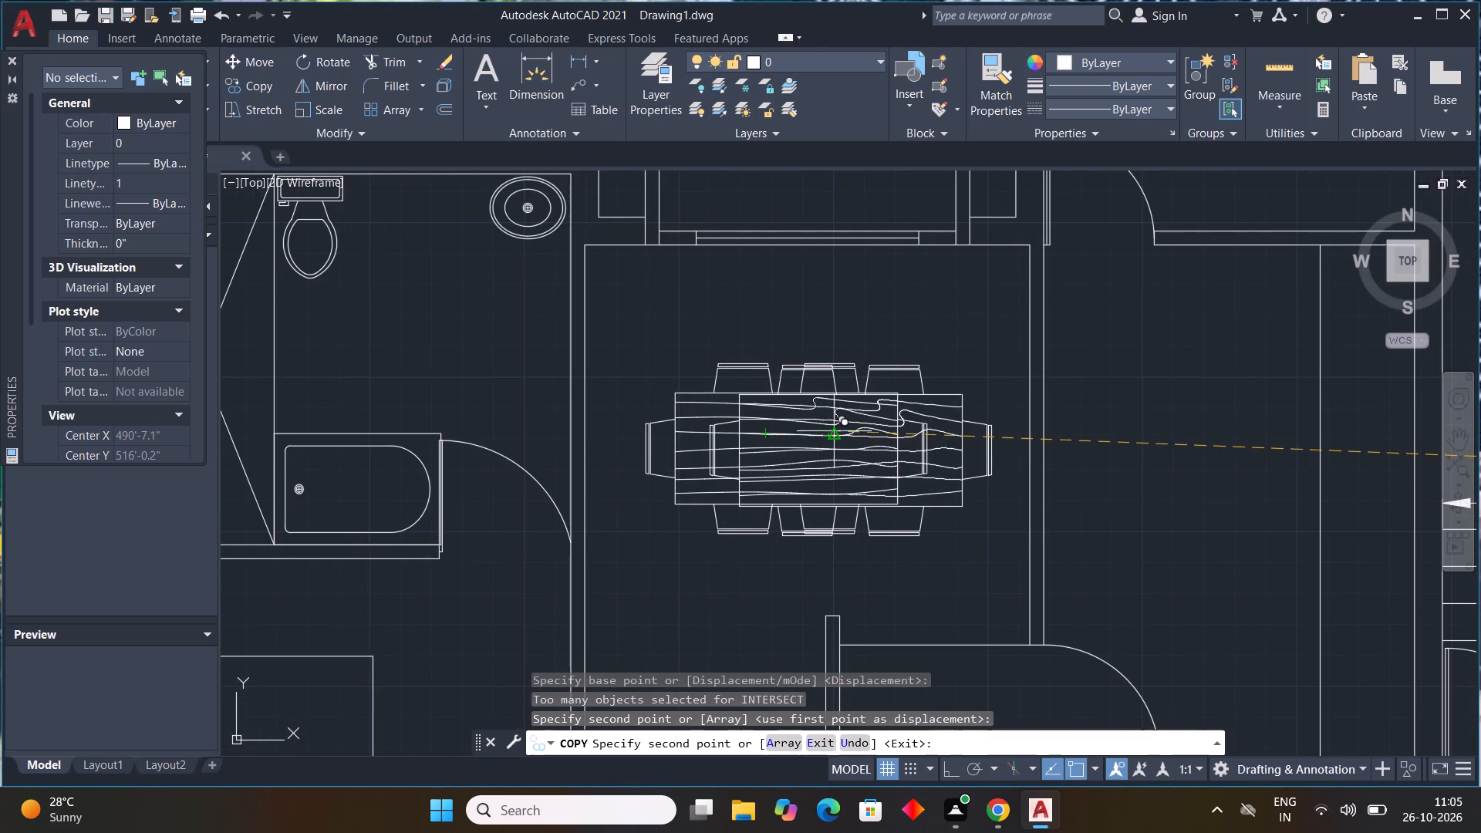
{"action": "key", "text": "Escape"}
{"action": "key", "text": "Escape"}
Copy the toilet from outside the plan into the southwest bathroom, against its north wall near the northeast corner.
{"action": "scroll", "coordinate": [830, 423], "scroll_direction": "down", "scroll_amount": 4}
{"action": "middle_click_drag", "start_coordinate": [1115, 471], "coordinate": [1159, 406]}
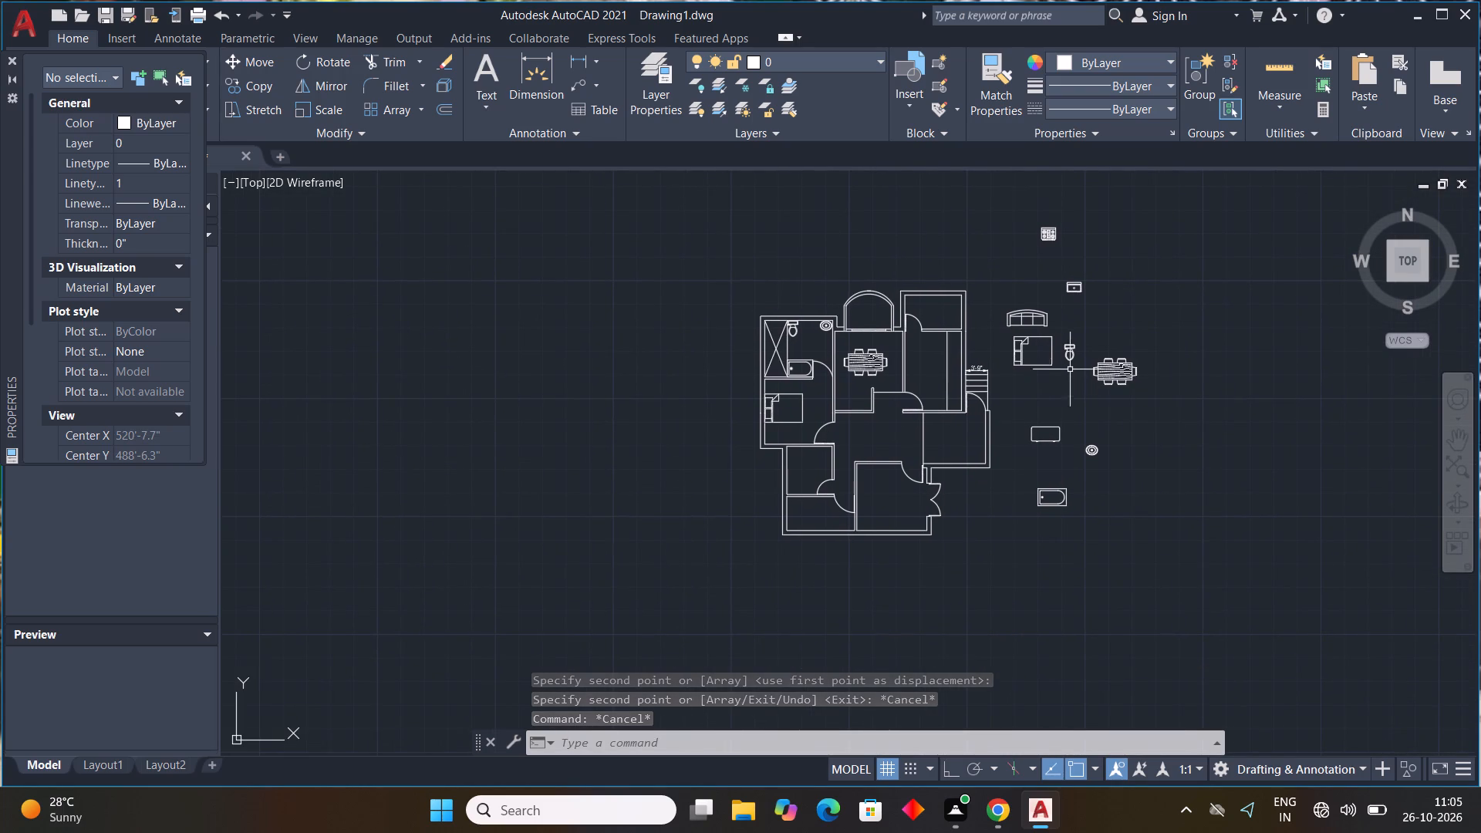
{"action": "left_click", "coordinate": [1069, 351]}
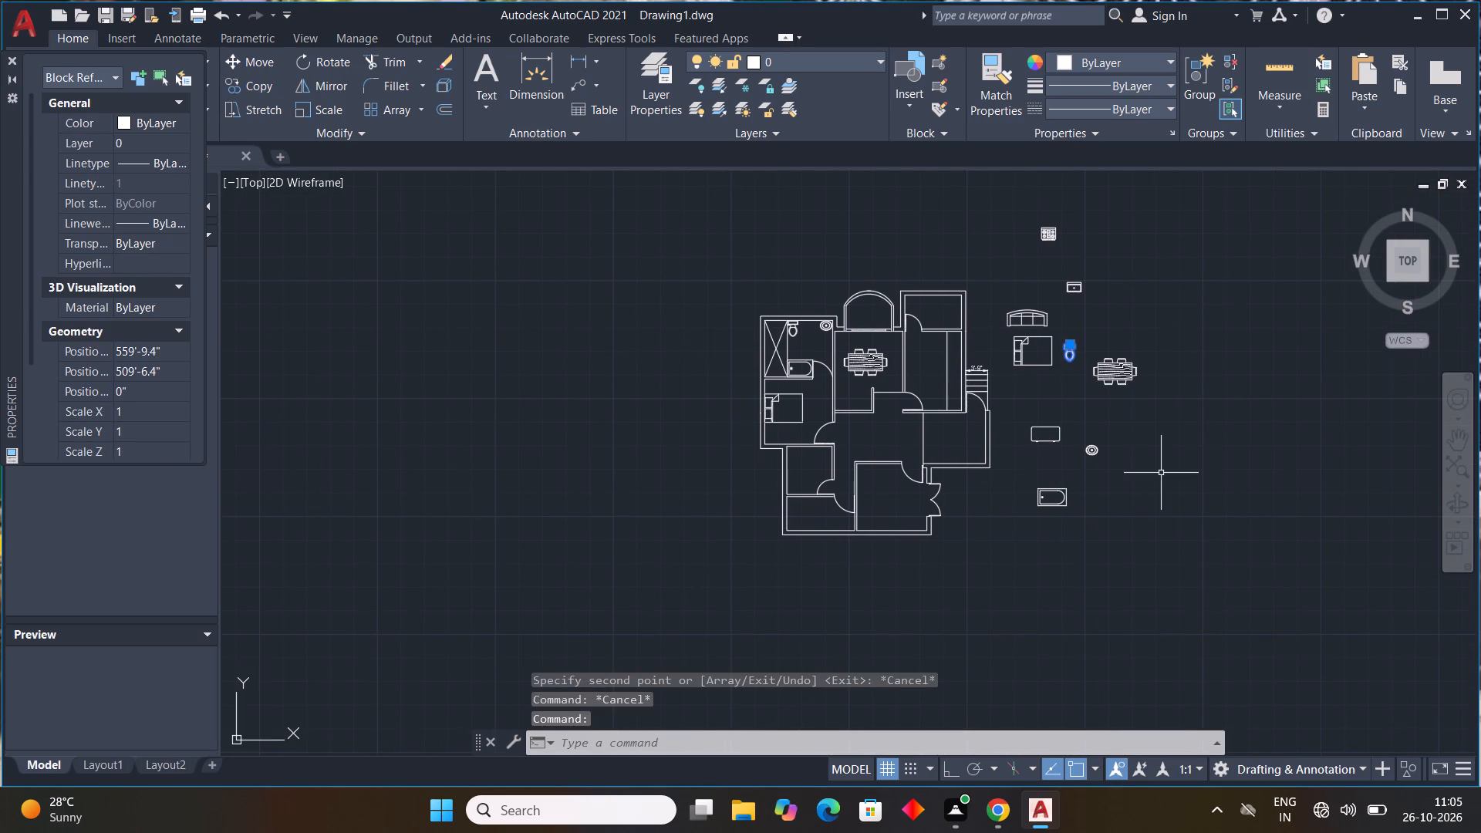
{"action": "type", "text": "co"}
{"action": "key", "text": "space"}
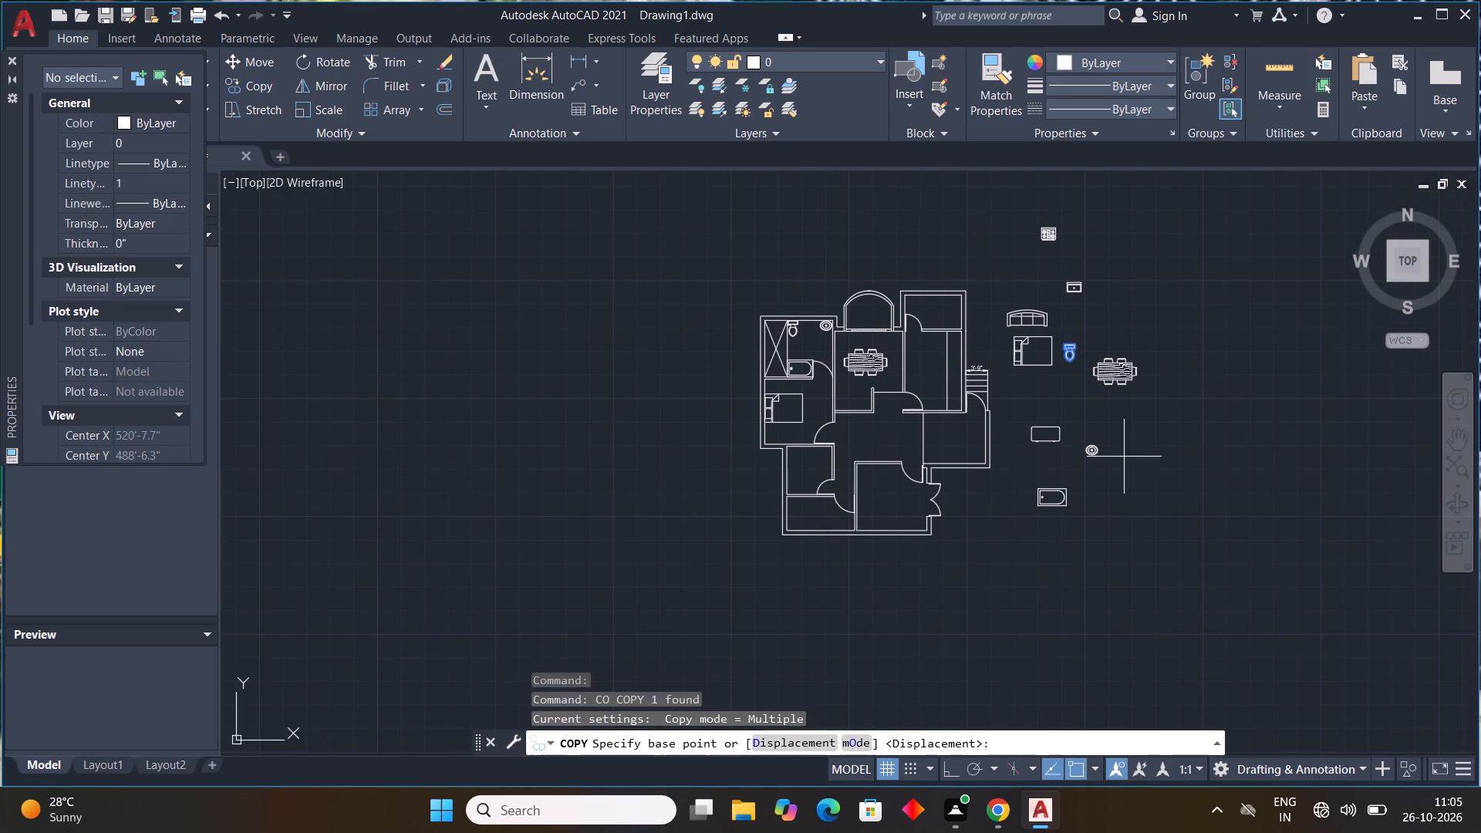
{"action": "scroll", "coordinate": [1070, 325], "scroll_direction": "up", "scroll_amount": 3}
{"action": "left_click", "coordinate": [1047, 402]}
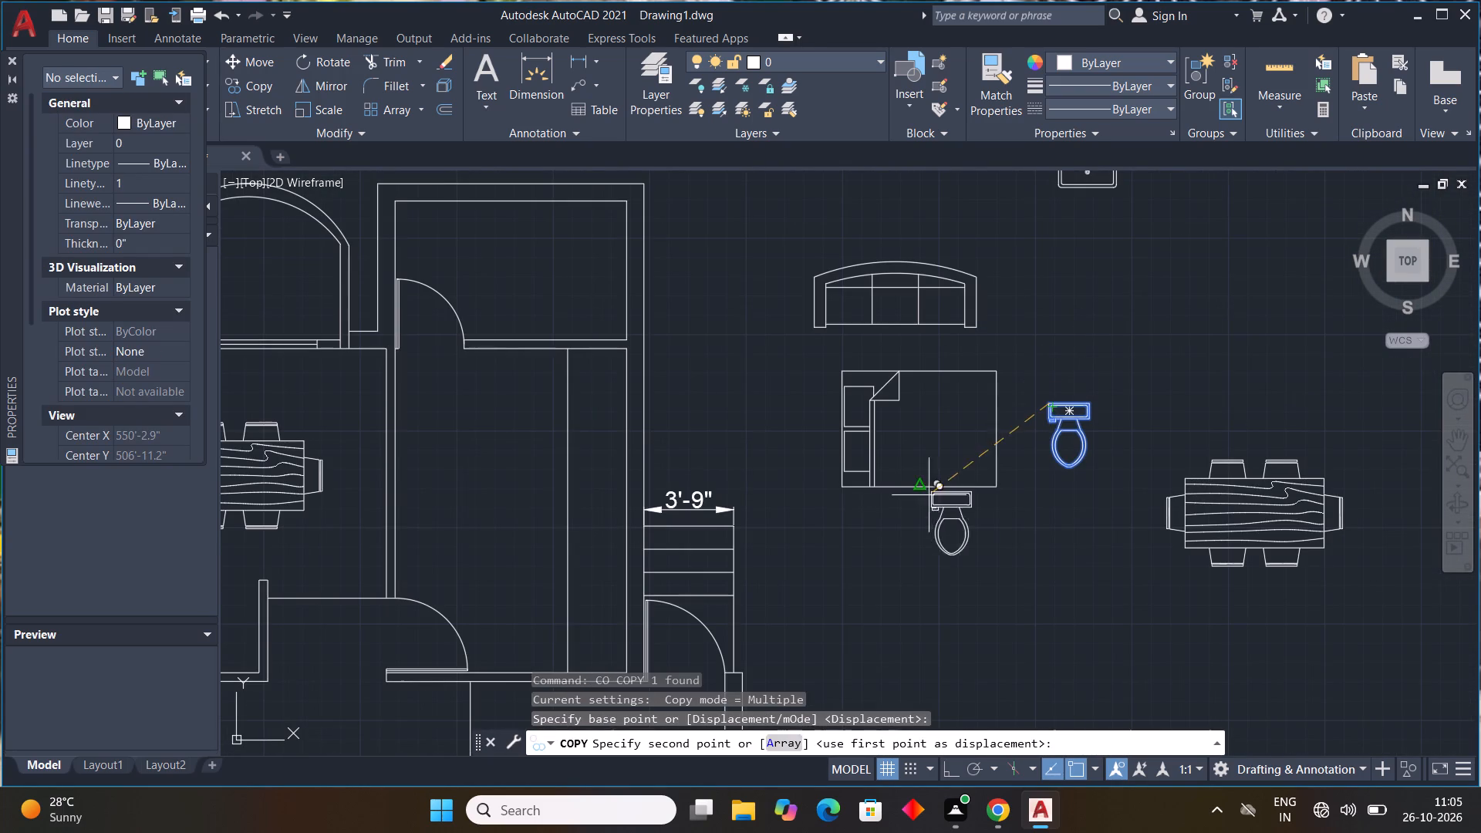
{"action": "middle_click_drag", "start_coordinate": [891, 509], "coordinate": [1166, 338]}
{"action": "scroll", "coordinate": [1146, 346], "scroll_direction": "down", "scroll_amount": 3}
{"action": "scroll", "coordinate": [941, 432], "scroll_direction": "up", "scroll_amount": 4}
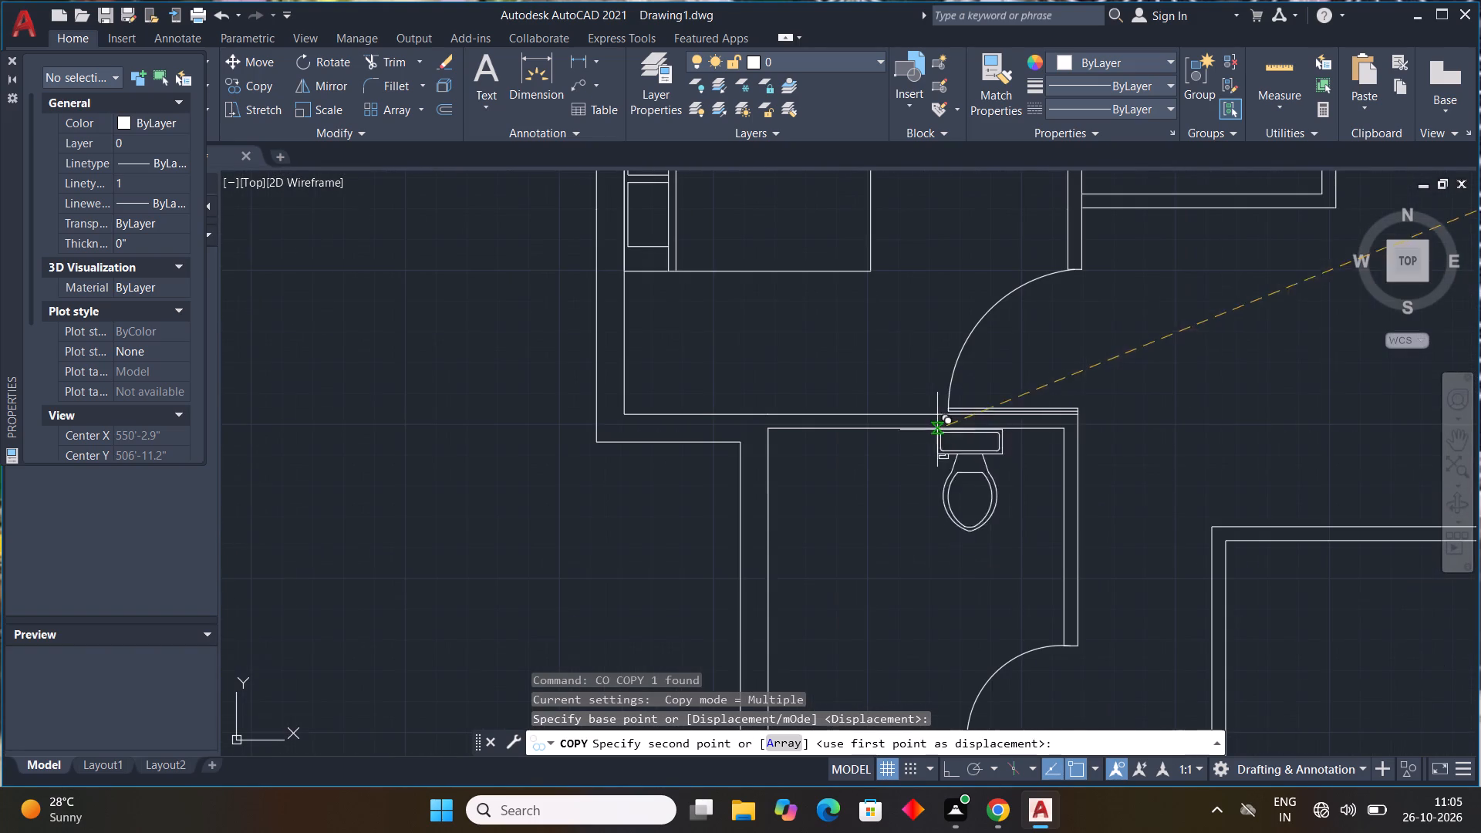
{"action": "scroll", "coordinate": [985, 447], "scroll_direction": "up", "scroll_amount": 2}
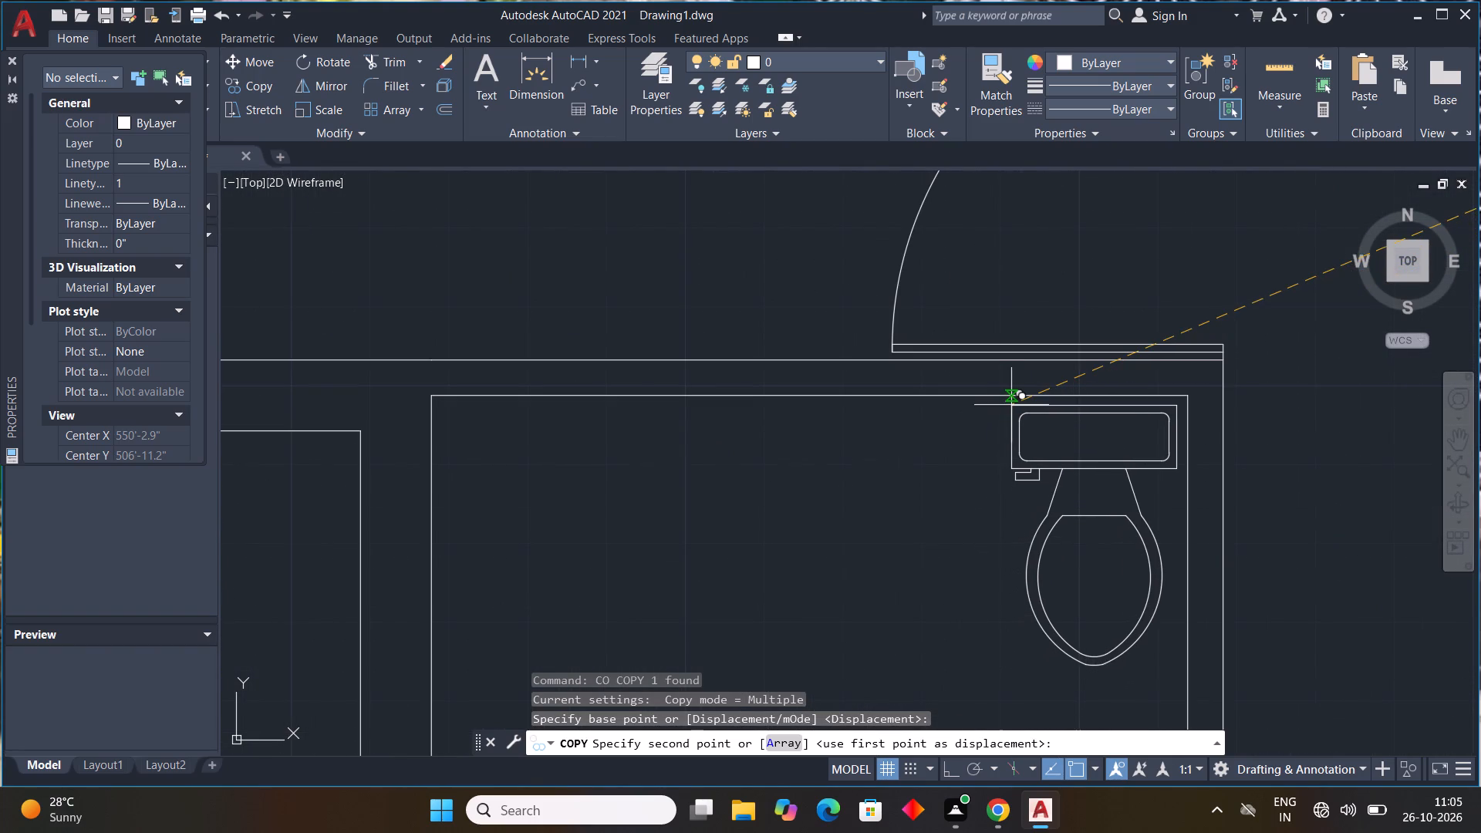
{"action": "left_click", "coordinate": [1011, 404]}
{"action": "scroll", "coordinate": [1016, 453], "scroll_direction": "down", "scroll_amount": 4}
{"action": "scroll", "coordinate": [1182, 468], "scroll_direction": "down", "scroll_amount": 2}
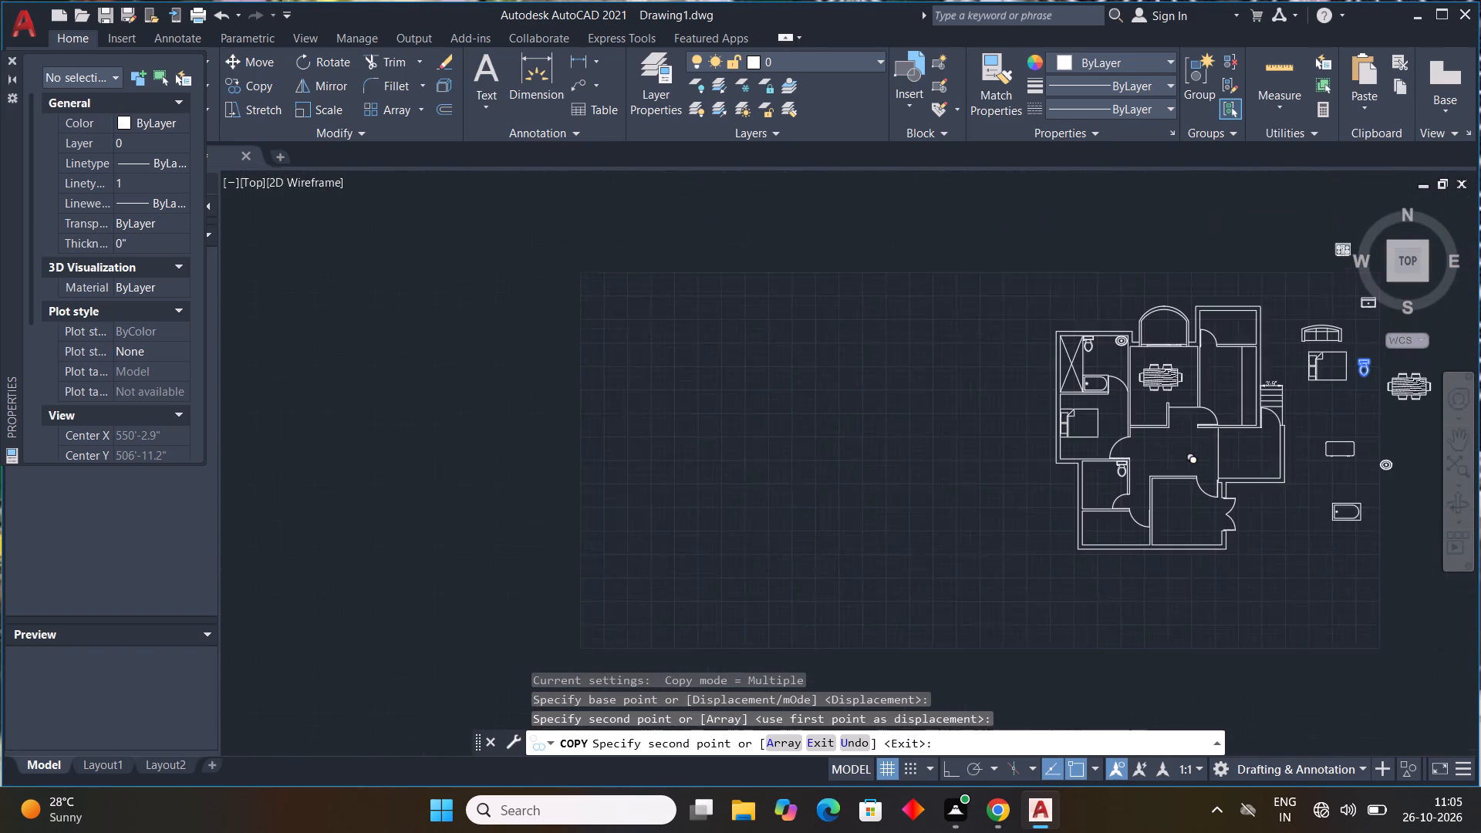
{"action": "key", "text": "Escape"}
{"action": "key", "text": "Escape"}
Copy the bath tub from outside the plan into the northwest corner of the southwest bathroom.
{"action": "scroll", "coordinate": [1061, 430], "scroll_direction": "down", "scroll_amount": 4}
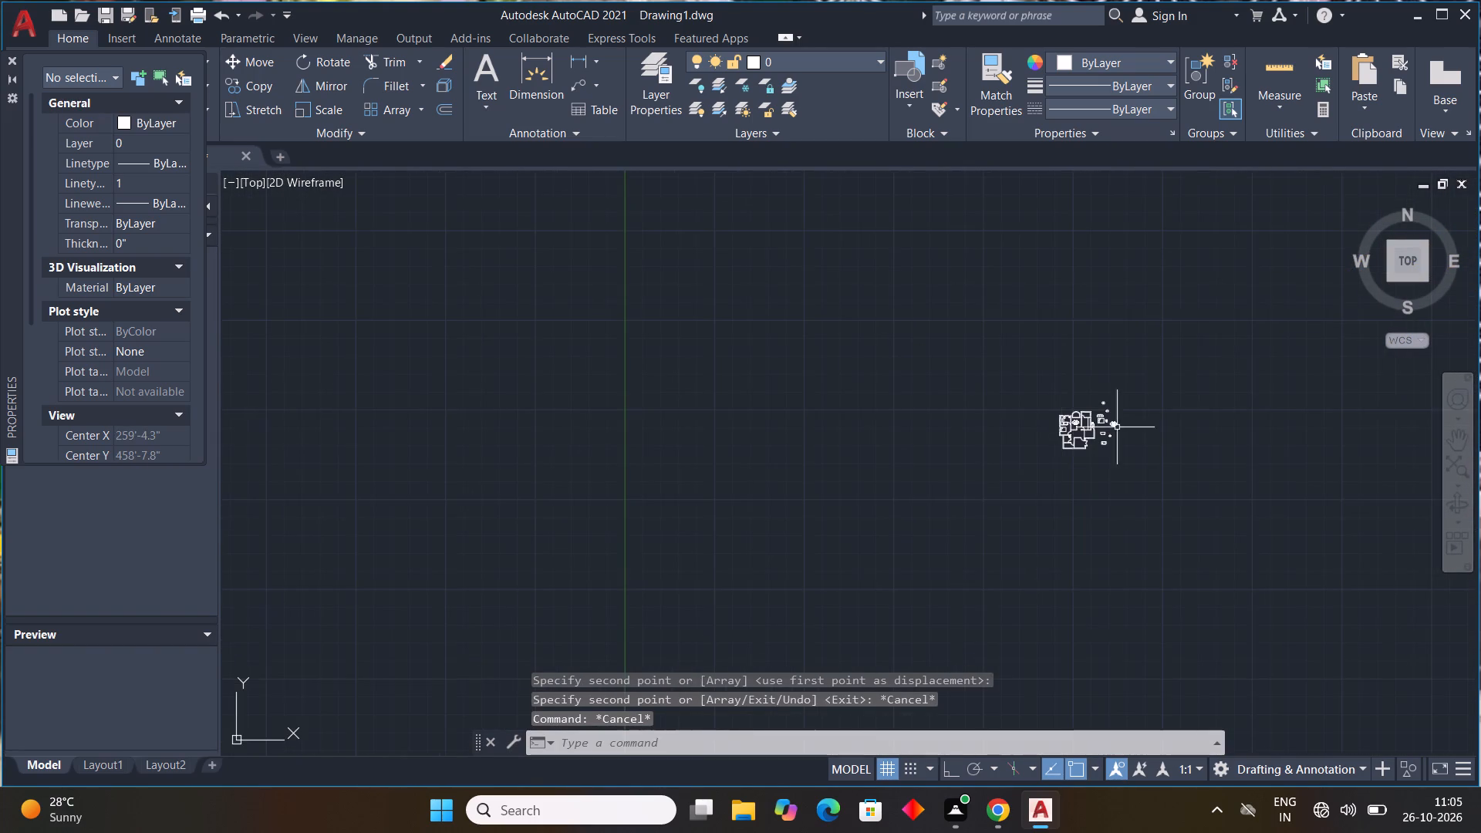
{"action": "scroll", "coordinate": [1145, 422], "scroll_direction": "up", "scroll_amount": 3}
{"action": "scroll", "coordinate": [1076, 416], "scroll_direction": "up", "scroll_amount": 2}
{"action": "middle_click_drag", "start_coordinate": [1076, 416], "coordinate": [1095, 390]}
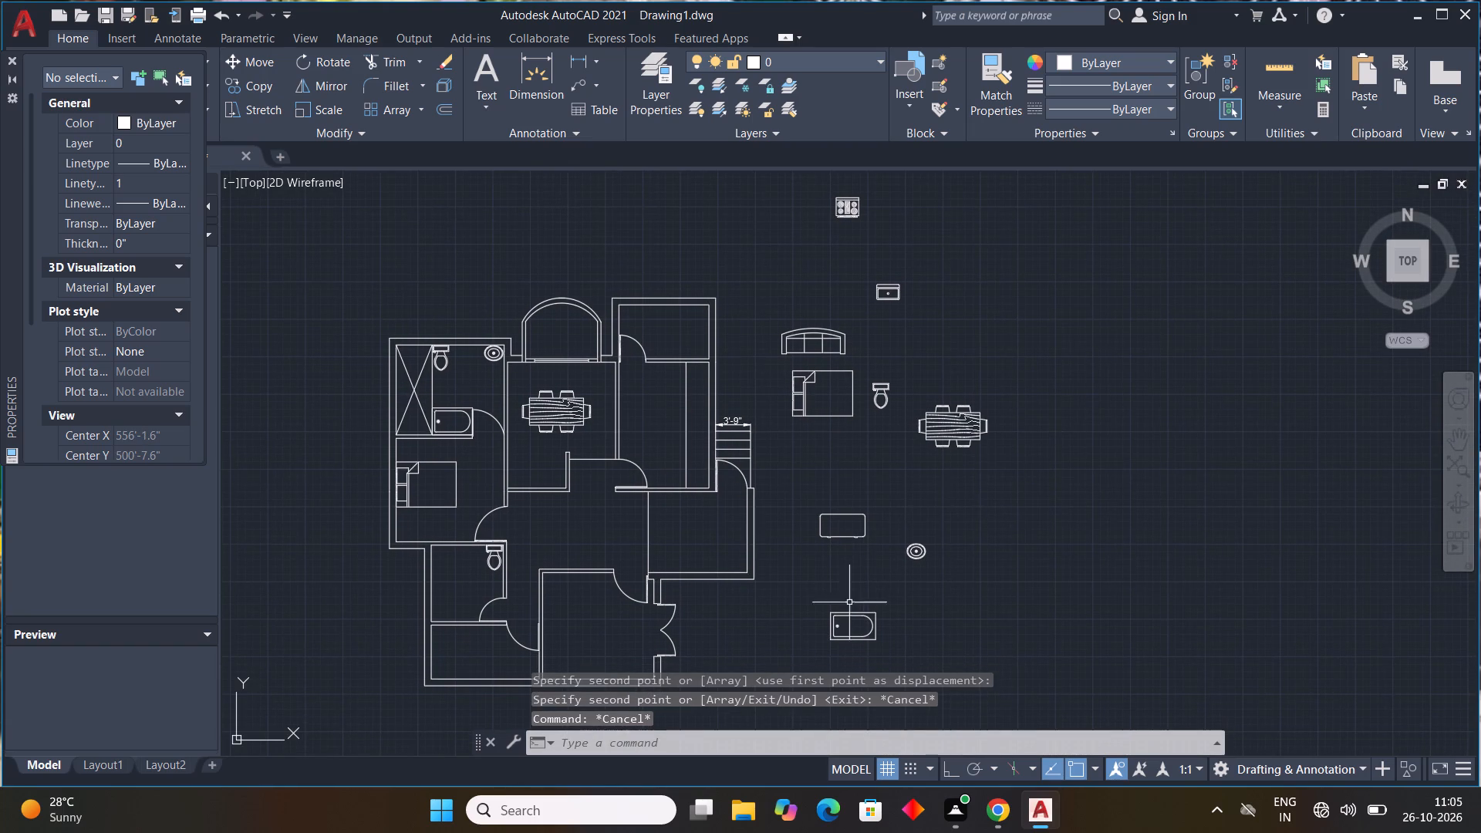
{"action": "middle_click_drag", "start_coordinate": [901, 568], "coordinate": [925, 417]}
{"action": "left_click_drag", "start_coordinate": [916, 434], "coordinate": [880, 493]}
{"action": "left_click", "coordinate": [832, 530]}
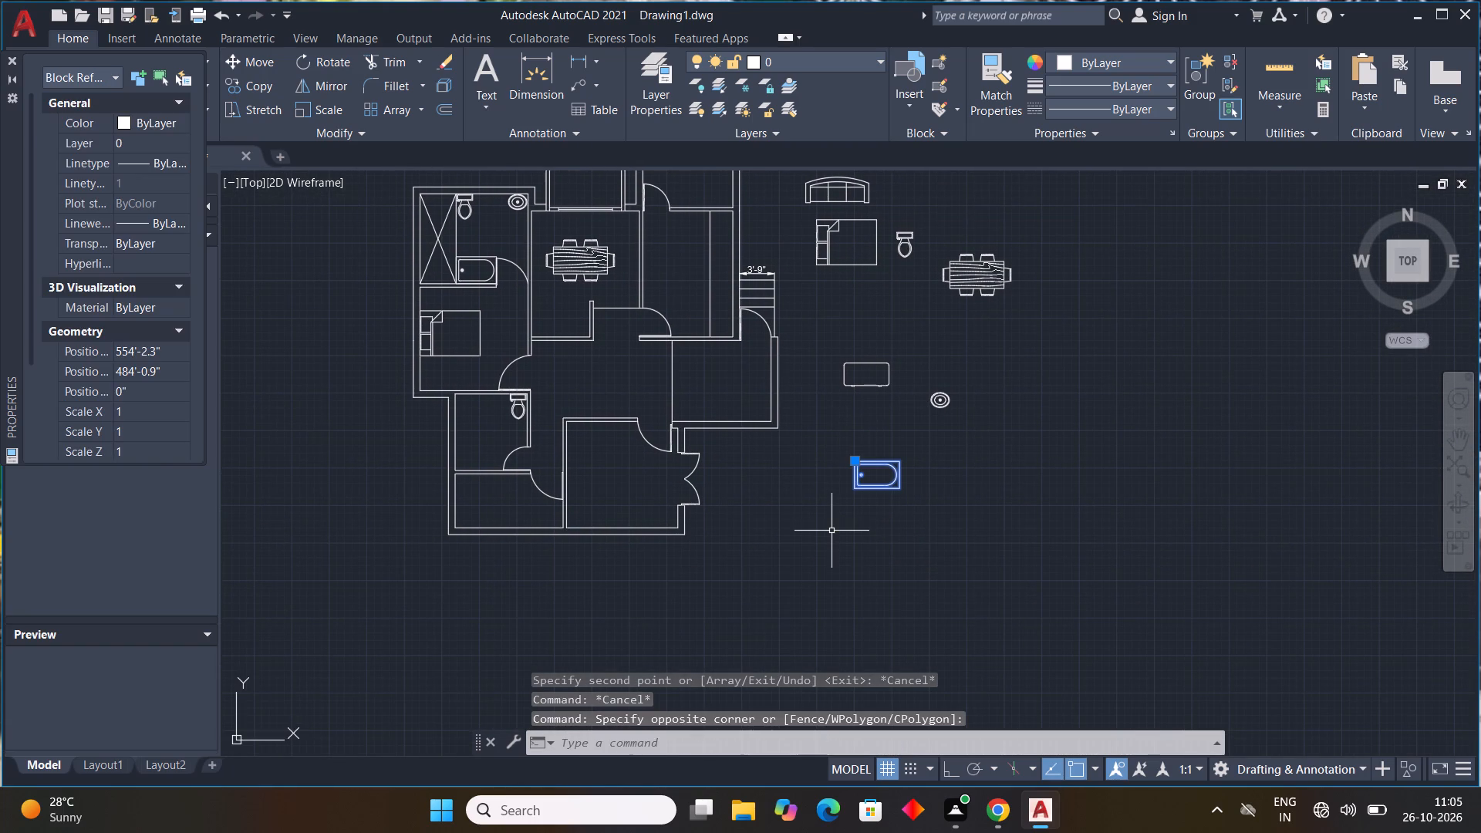
{"action": "key", "text": "c"}
{"action": "type", "text": "o"}
{"action": "key", "text": "space"}
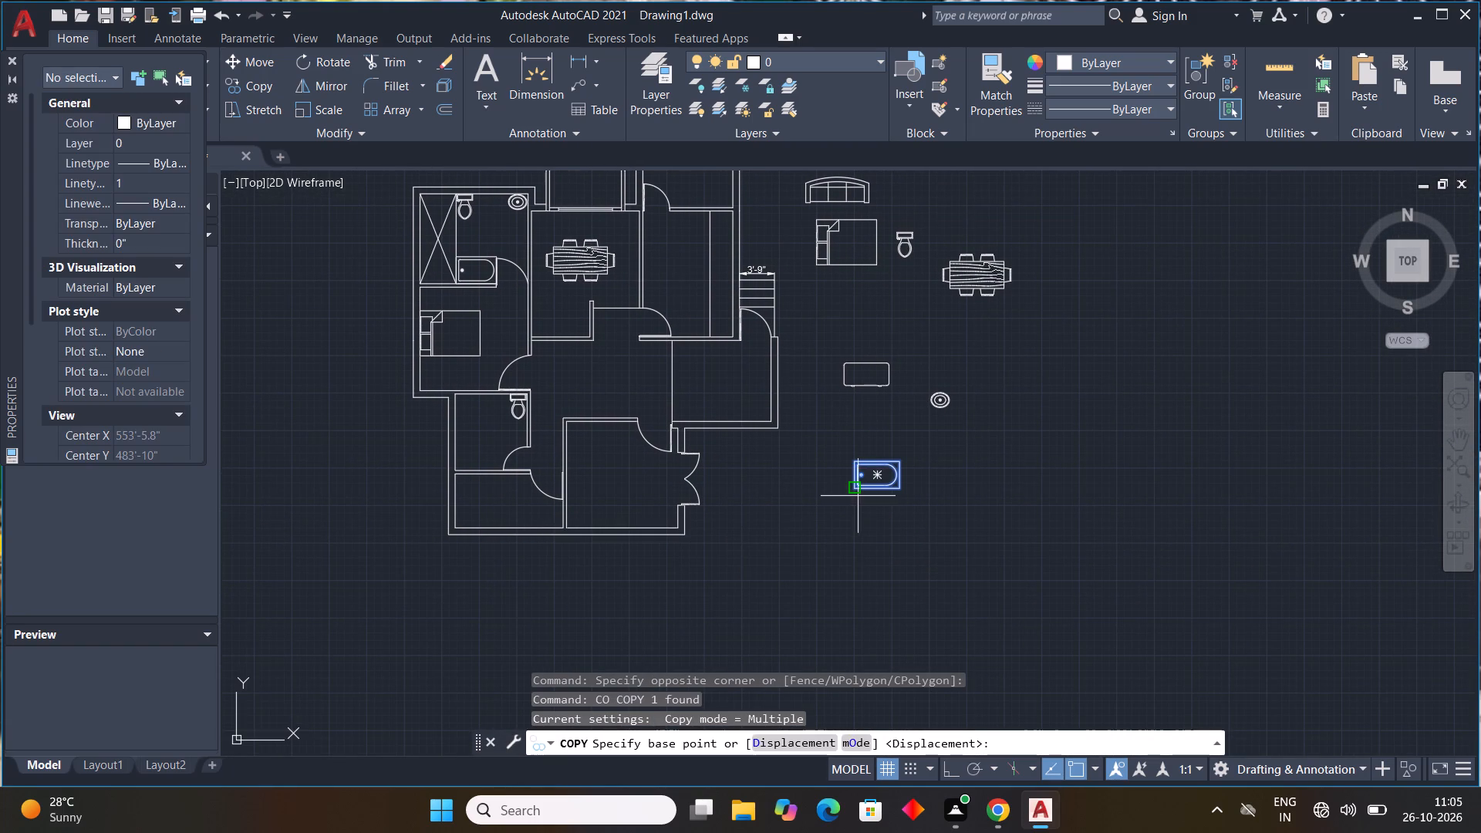
{"action": "left_click_drag", "start_coordinate": [857, 490], "coordinate": [821, 482]}
{"action": "scroll", "coordinate": [450, 401], "scroll_direction": "up", "scroll_amount": 1}
{"action": "middle_click_drag", "start_coordinate": [489, 470], "coordinate": [609, 477]}
{"action": "scroll", "coordinate": [610, 476], "scroll_direction": "up", "scroll_amount": 3}
{"action": "middle_click_drag", "start_coordinate": [588, 442], "coordinate": [653, 568]}
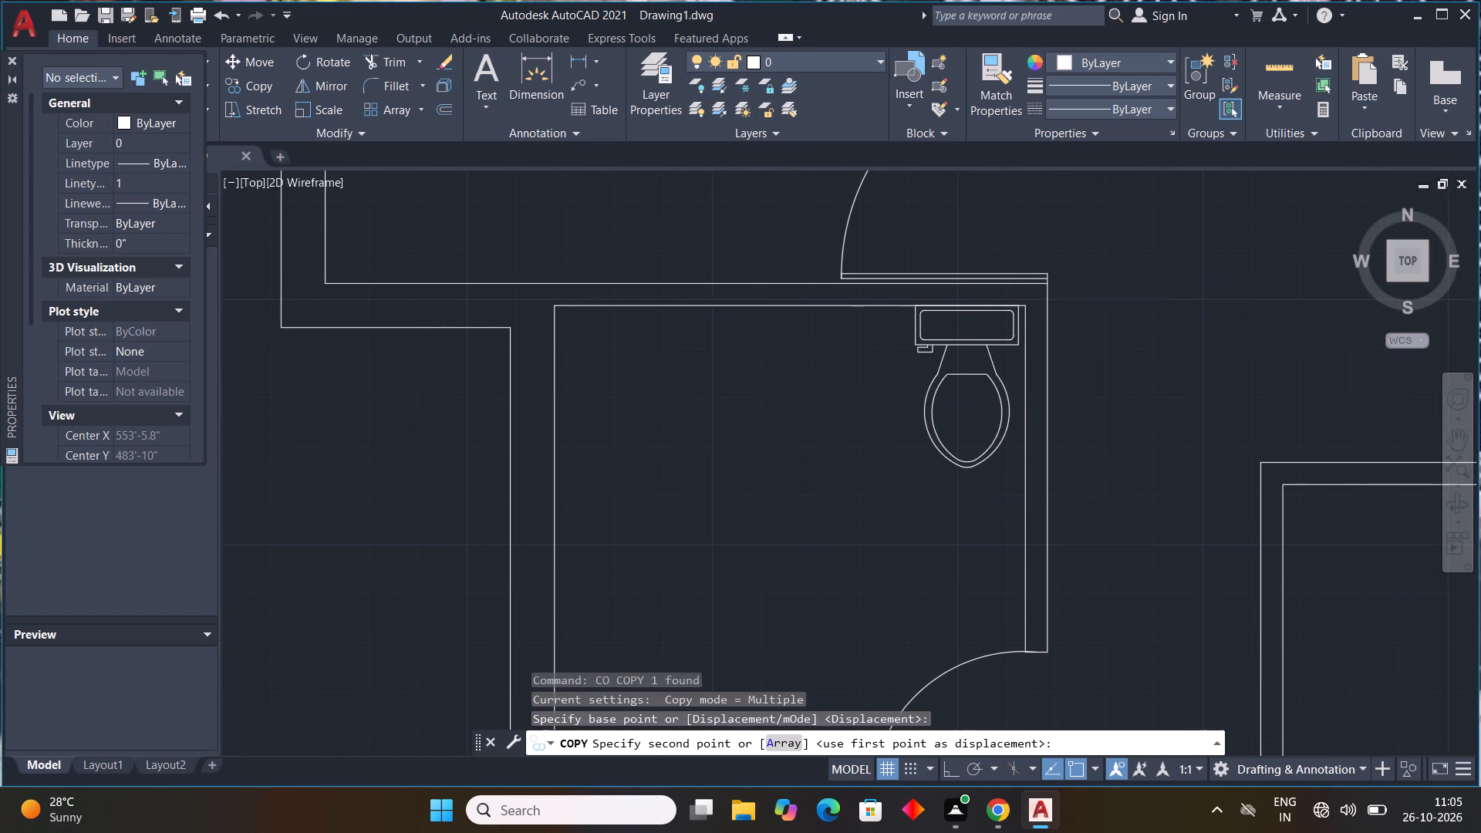
{"action": "middle_click_drag", "start_coordinate": [653, 568], "coordinate": [653, 569]}
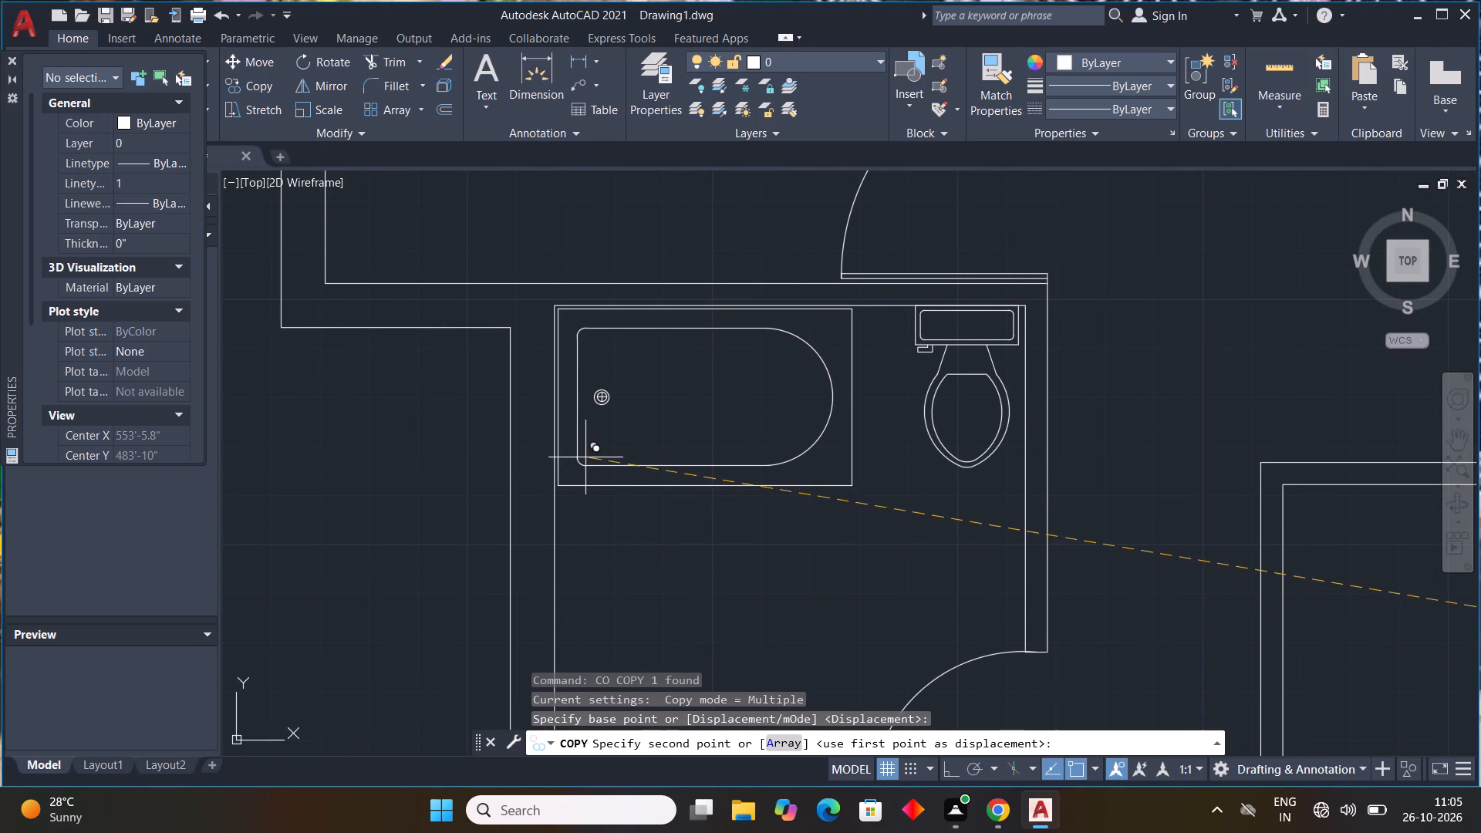
{"action": "left_click", "coordinate": [585, 457]}
{"action": "scroll", "coordinate": [638, 526], "scroll_direction": "down", "scroll_amount": 3}
{"action": "key", "text": "Escape"}
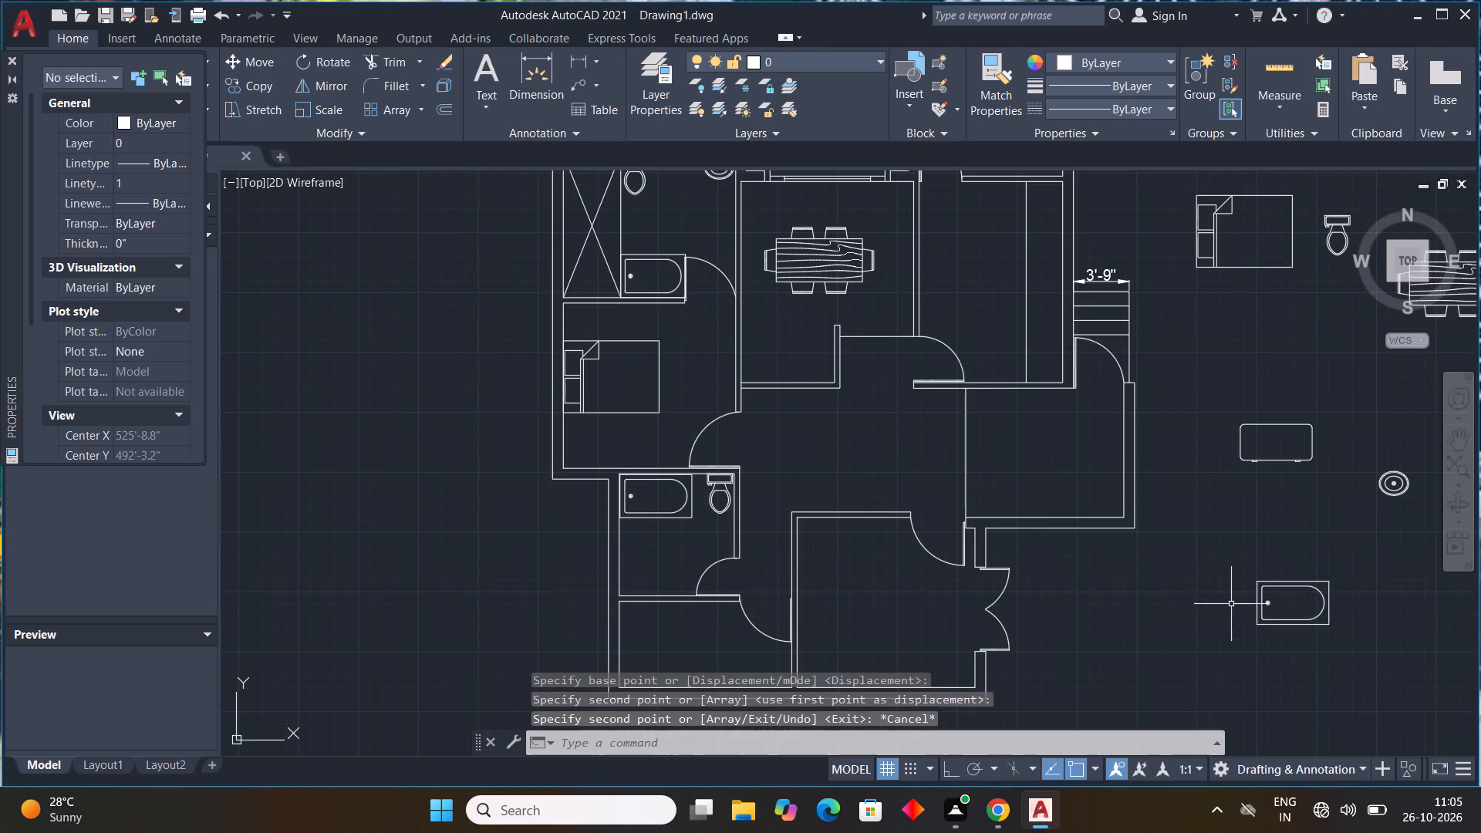
Rotate the oval wash basin outside the plan 90 degrees about its centre with Ortho on.
{"action": "middle_click_drag", "start_coordinate": [1240, 609], "coordinate": [1028, 528]}
{"action": "scroll", "coordinate": [1070, 537], "scroll_direction": "down", "scroll_amount": 1}
{"action": "left_click_drag", "start_coordinate": [1166, 425], "coordinate": [1135, 431]}
{"action": "left_click_drag", "start_coordinate": [1061, 470], "coordinate": [1081, 473]}
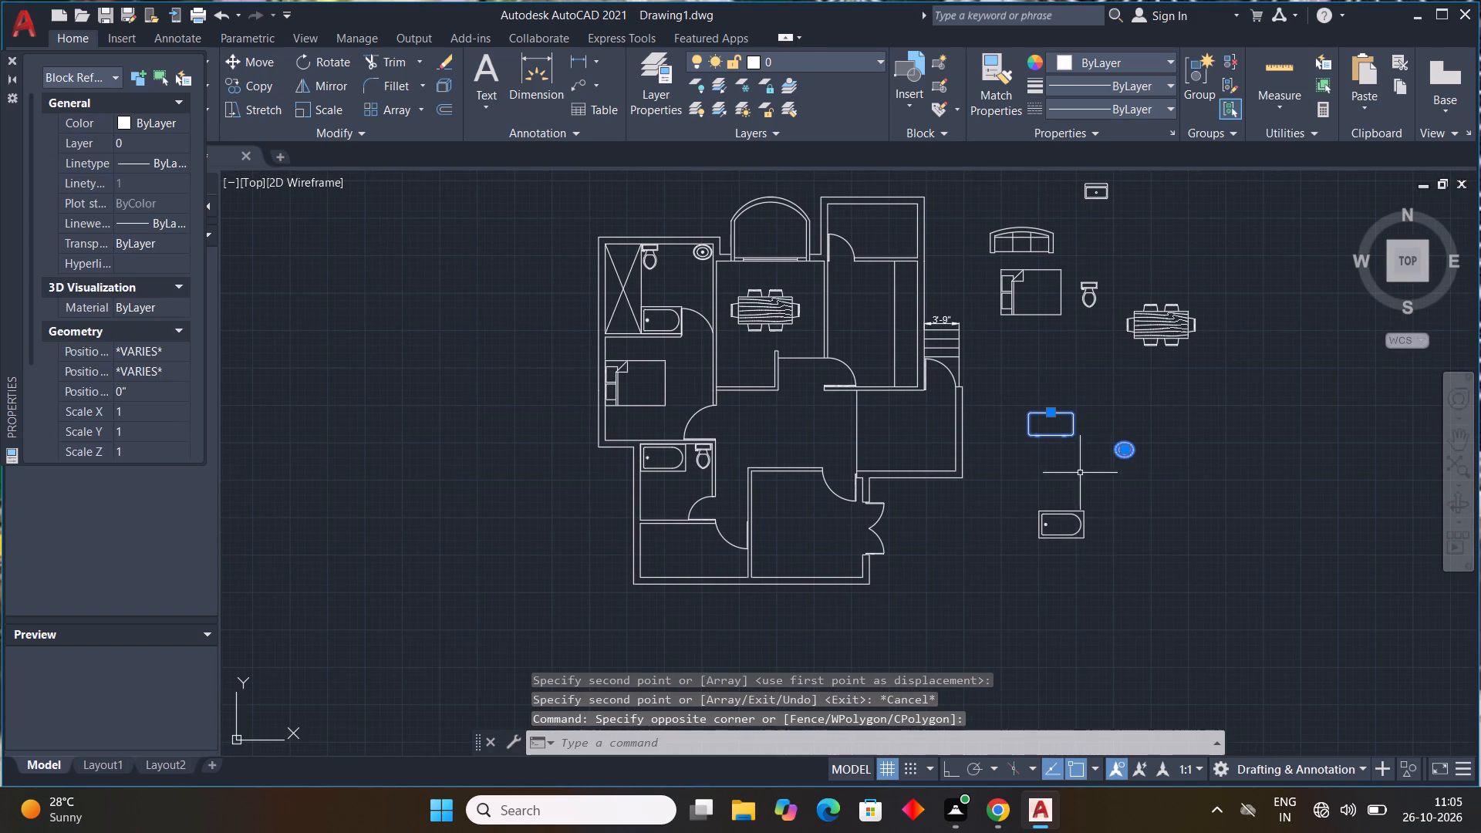
{"action": "key", "text": "Escape"}
{"action": "left_click_drag", "start_coordinate": [1127, 423], "coordinate": [1125, 454]}
{"action": "left_click", "coordinate": [1120, 460]}
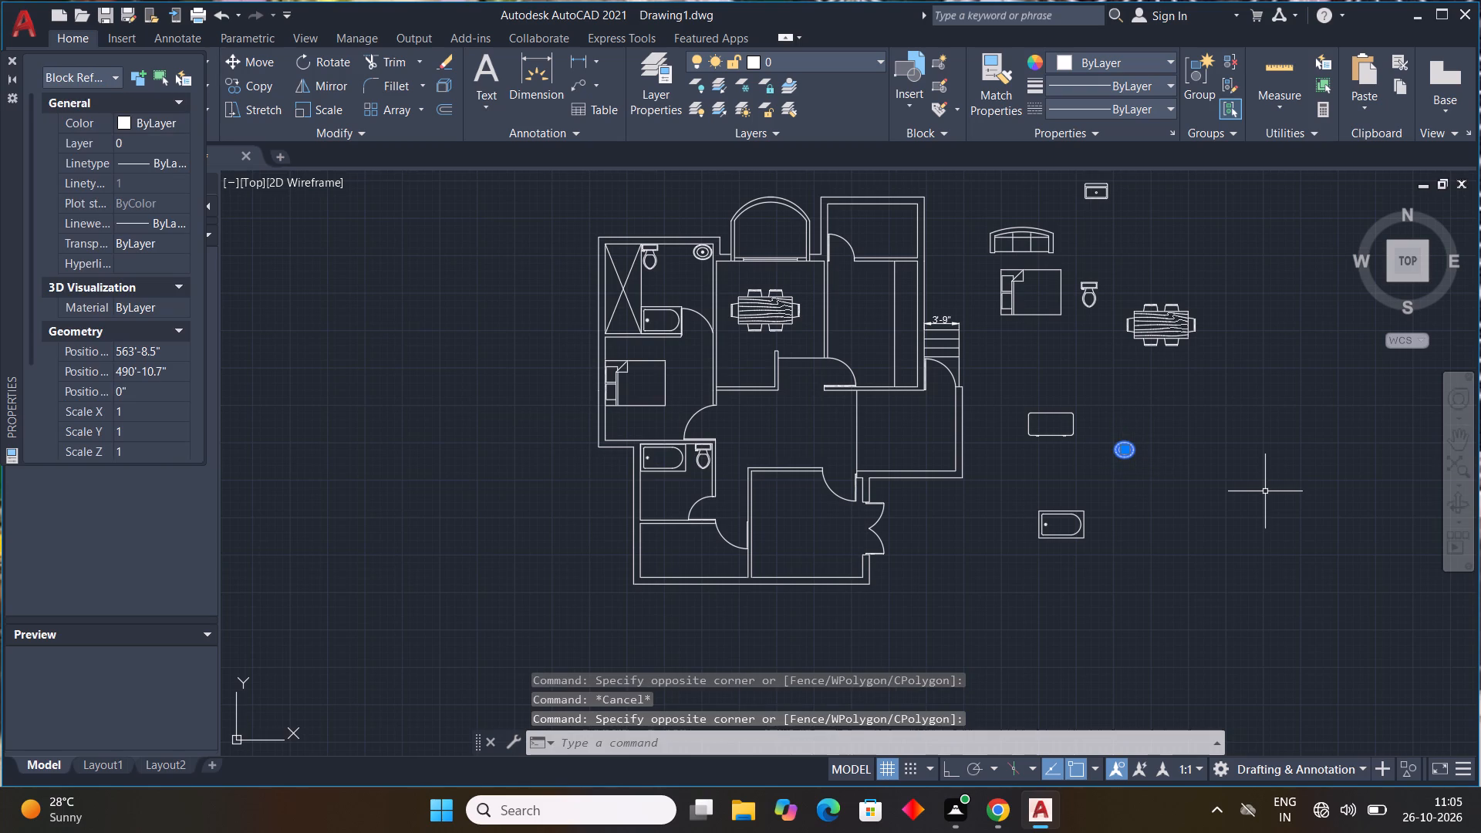
{"action": "key", "text": "r"}
{"action": "type", "text": "o"}
{"action": "key", "text": "space"}
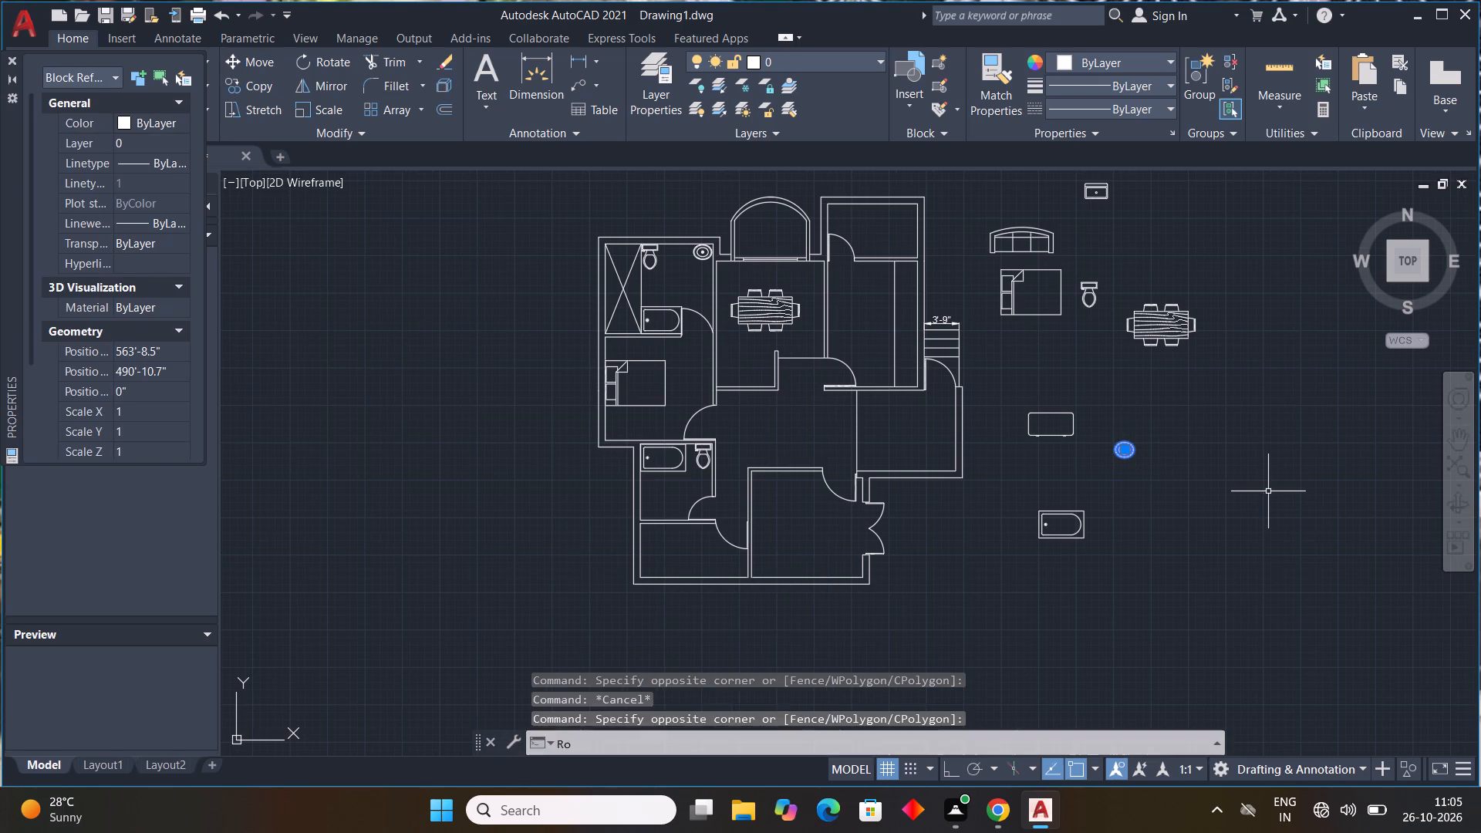
{"action": "left_click", "coordinate": [1125, 450]}
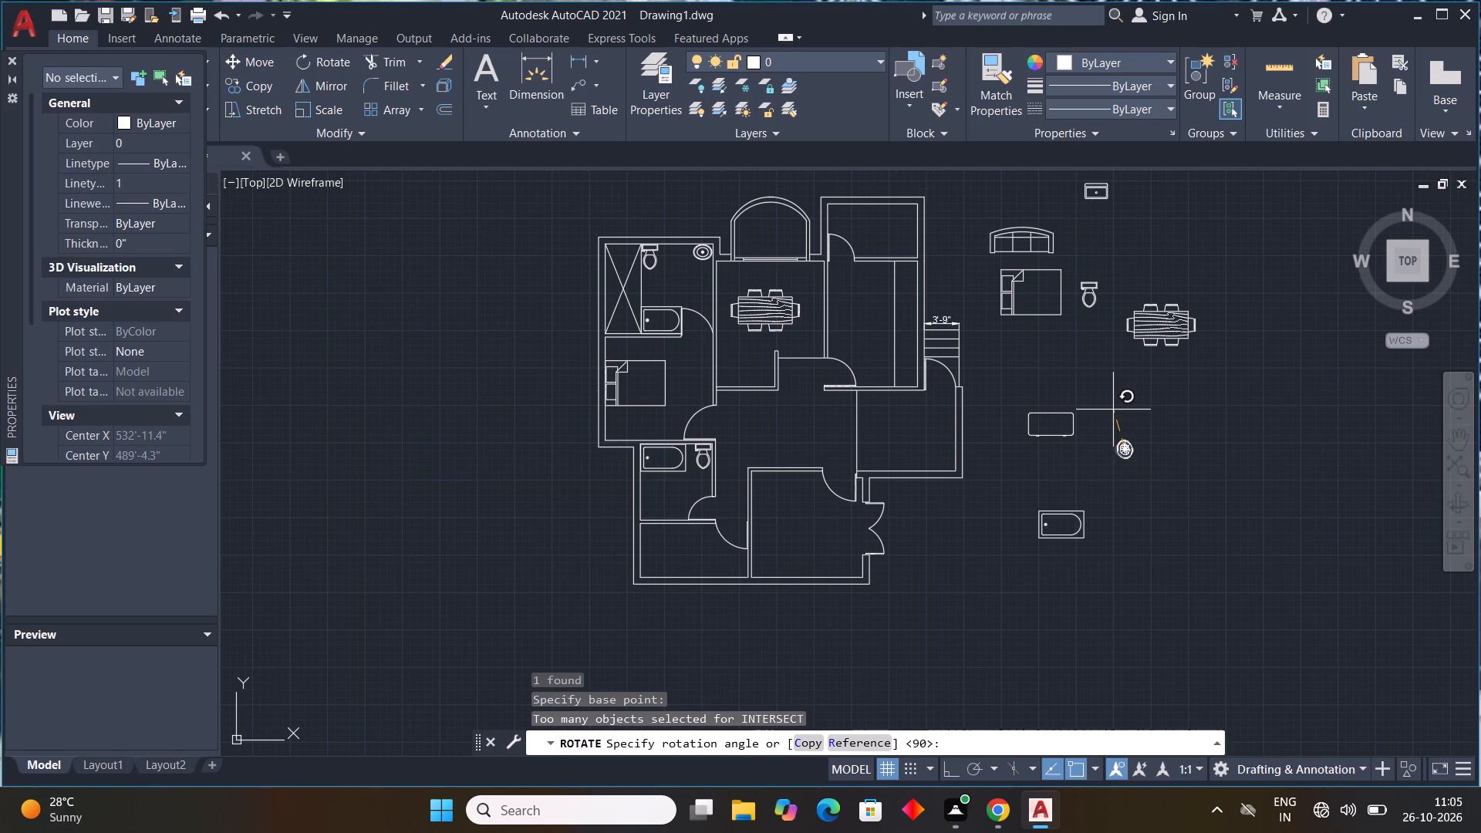
{"action": "key", "text": "F8"}
{"action": "left_click", "coordinate": [1125, 416]}
Copy the rotated wash basin with Ortho off into the southwest bathroom, beside its west wall south of the tub.
{"action": "left_click_drag", "start_coordinate": [1146, 430], "coordinate": [1119, 470]}
{"action": "left_click", "coordinate": [1118, 475]}
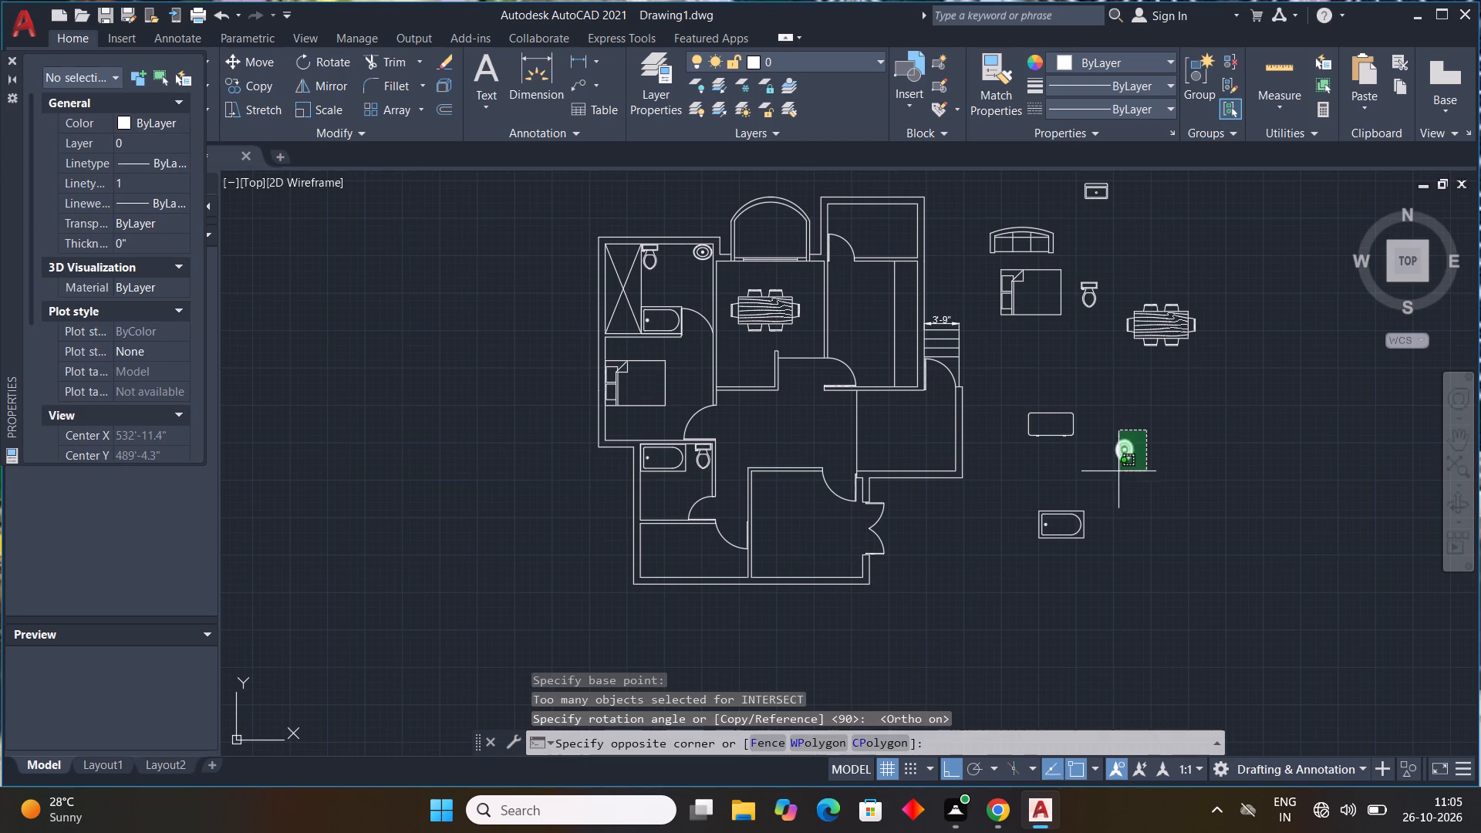
{"action": "key", "text": "c"}
{"action": "type", "text": "o"}
{"action": "key", "text": "space"}
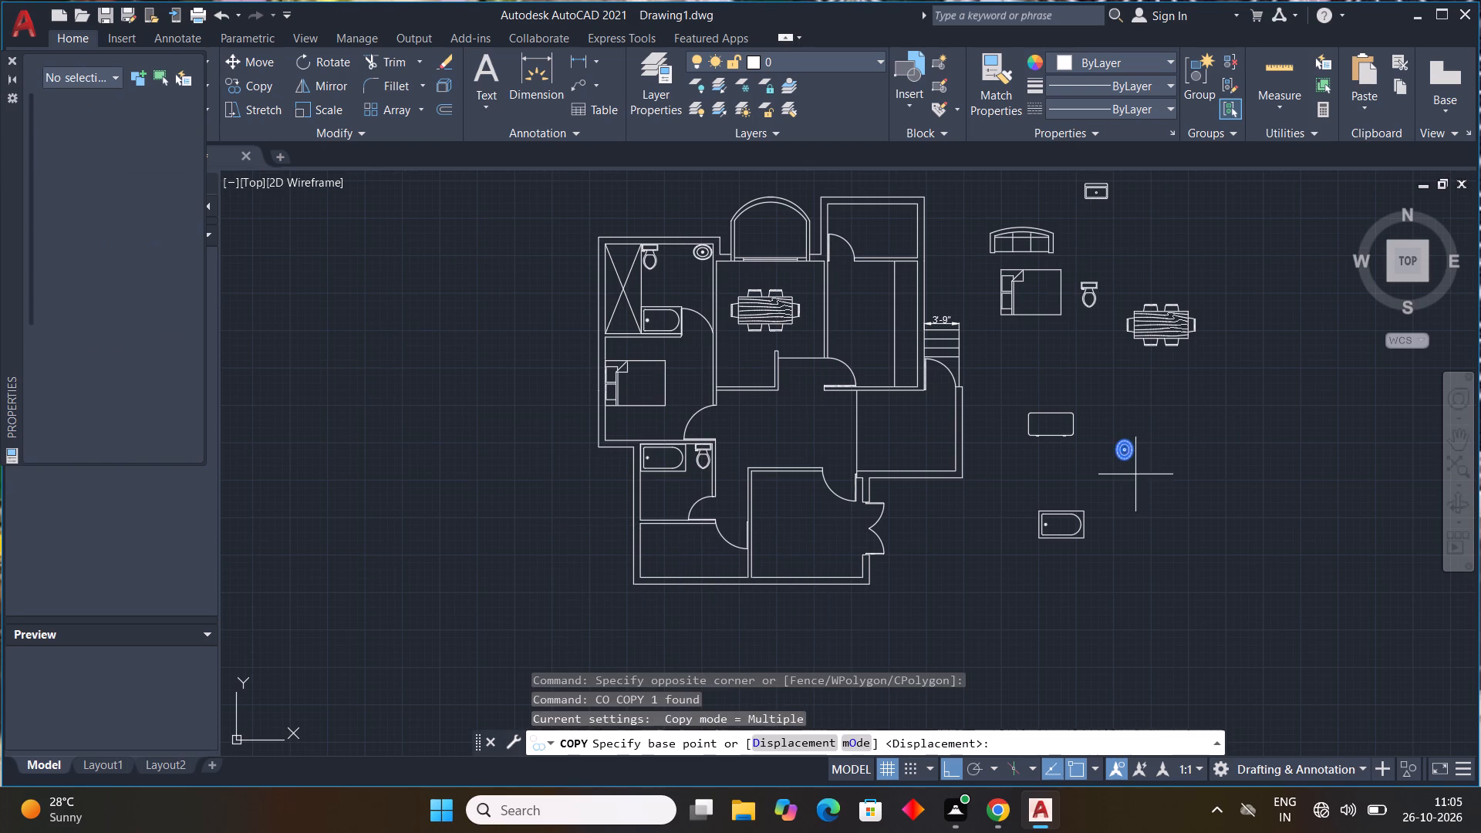
{"action": "left_click", "coordinate": [1124, 450]}
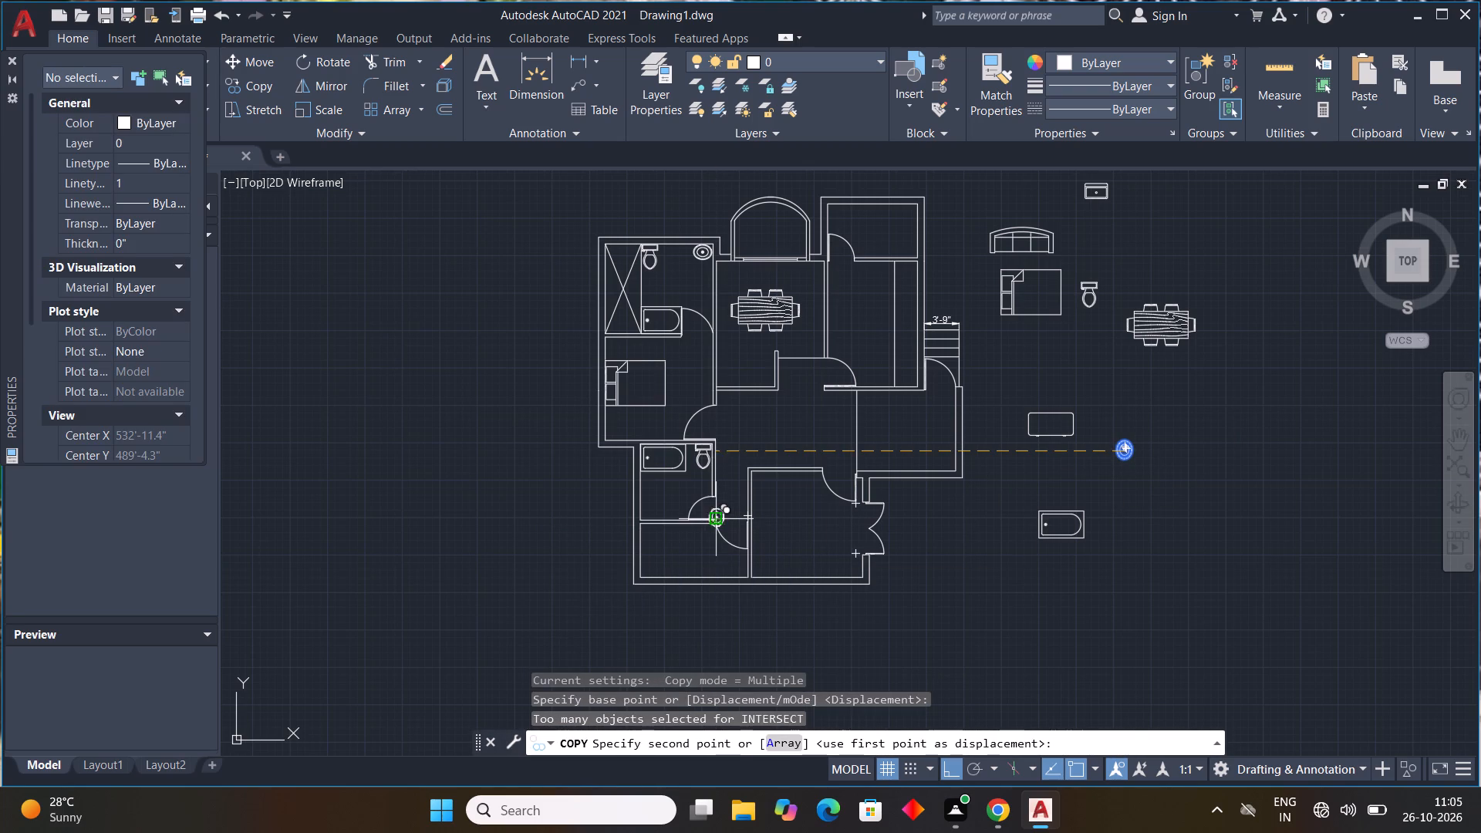
{"action": "key", "text": "F8"}
{"action": "scroll", "coordinate": [659, 542], "scroll_direction": "up", "scroll_amount": 3}
{"action": "middle_click_drag", "start_coordinate": [642, 429], "coordinate": [734, 514]}
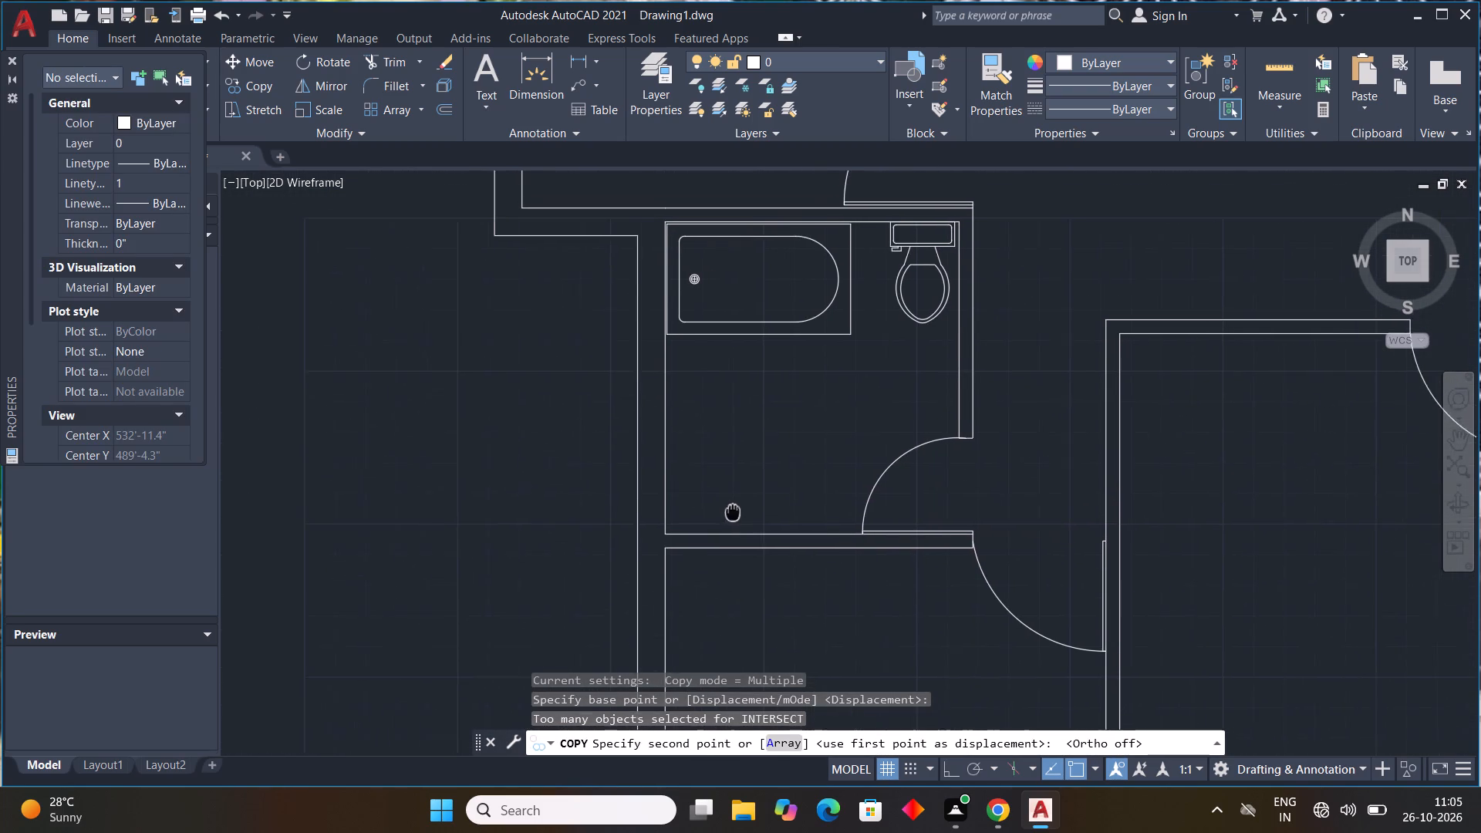
{"action": "middle_click_drag", "start_coordinate": [734, 514], "coordinate": [739, 520]}
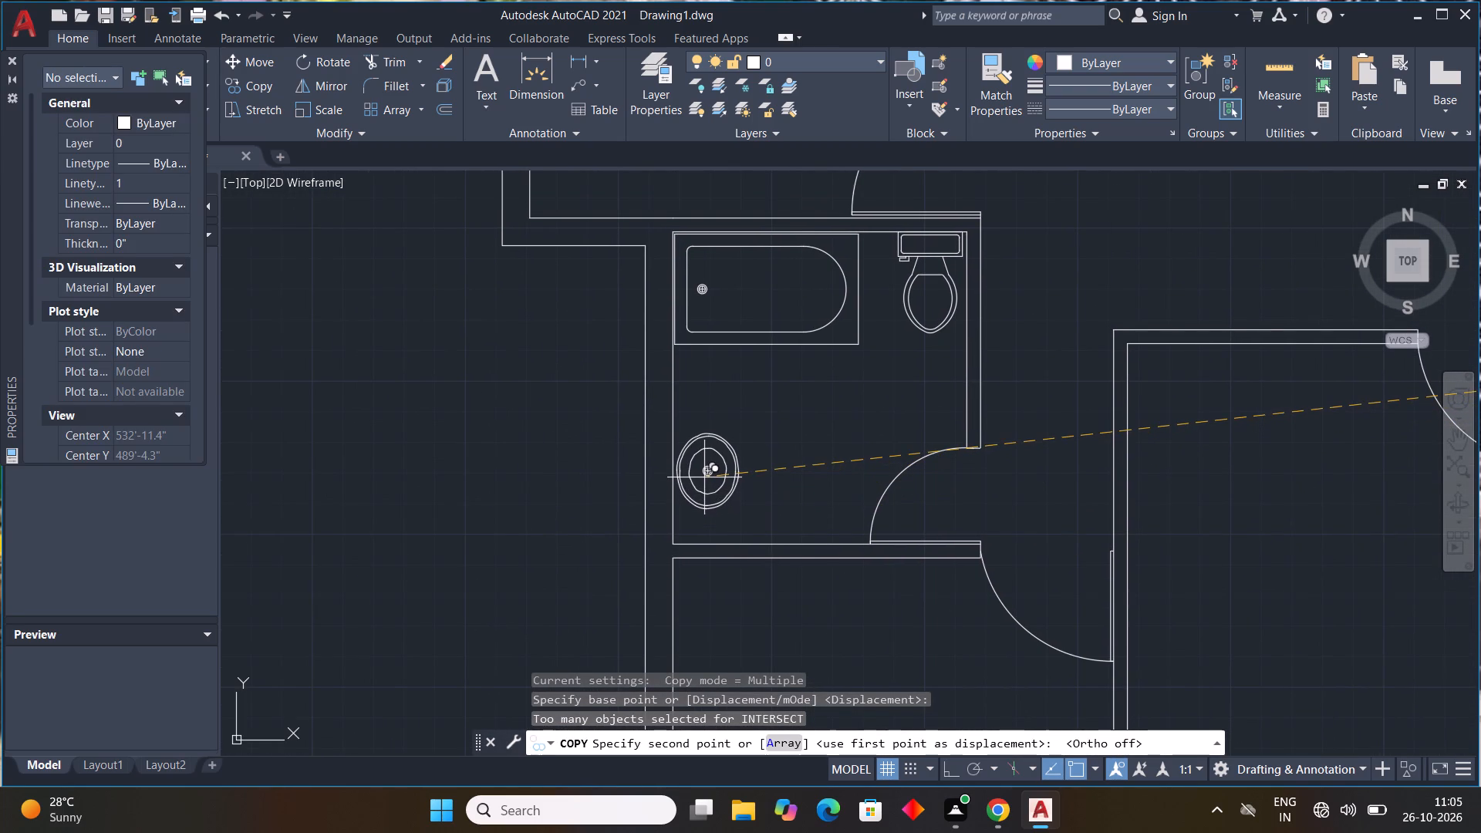
{"action": "left_click", "coordinate": [702, 476]}
{"action": "scroll", "coordinate": [914, 521], "scroll_direction": "down", "scroll_amount": 4}
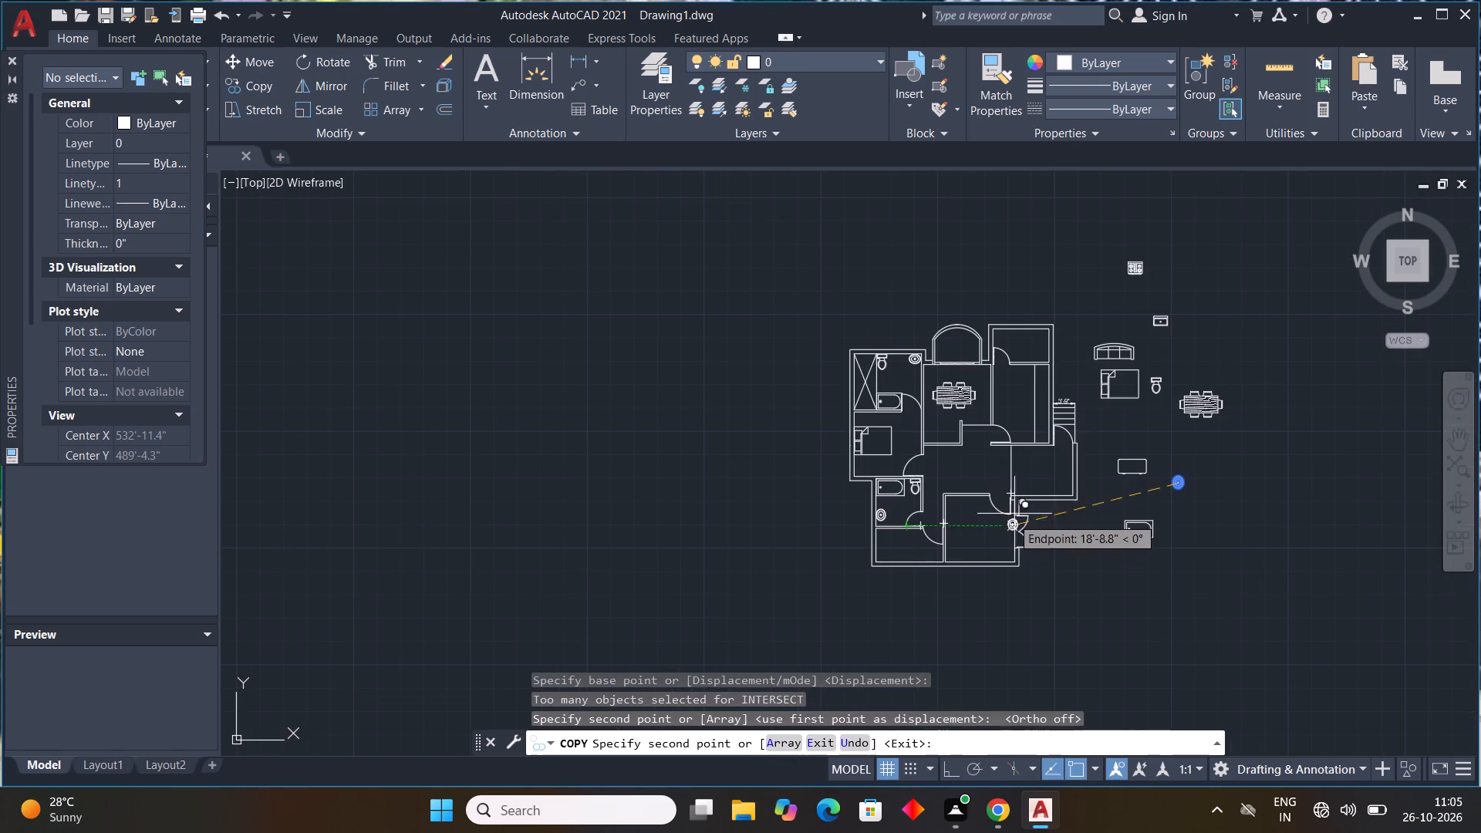
{"action": "key", "text": "Escape"}
{"action": "key", "text": "Escape"}
{"action": "key", "text": "Escape"}
{"action": "middle_click_drag", "start_coordinate": [1152, 464], "coordinate": [1039, 557]}
{"action": "middle_click", "coordinate": [1038, 556]}
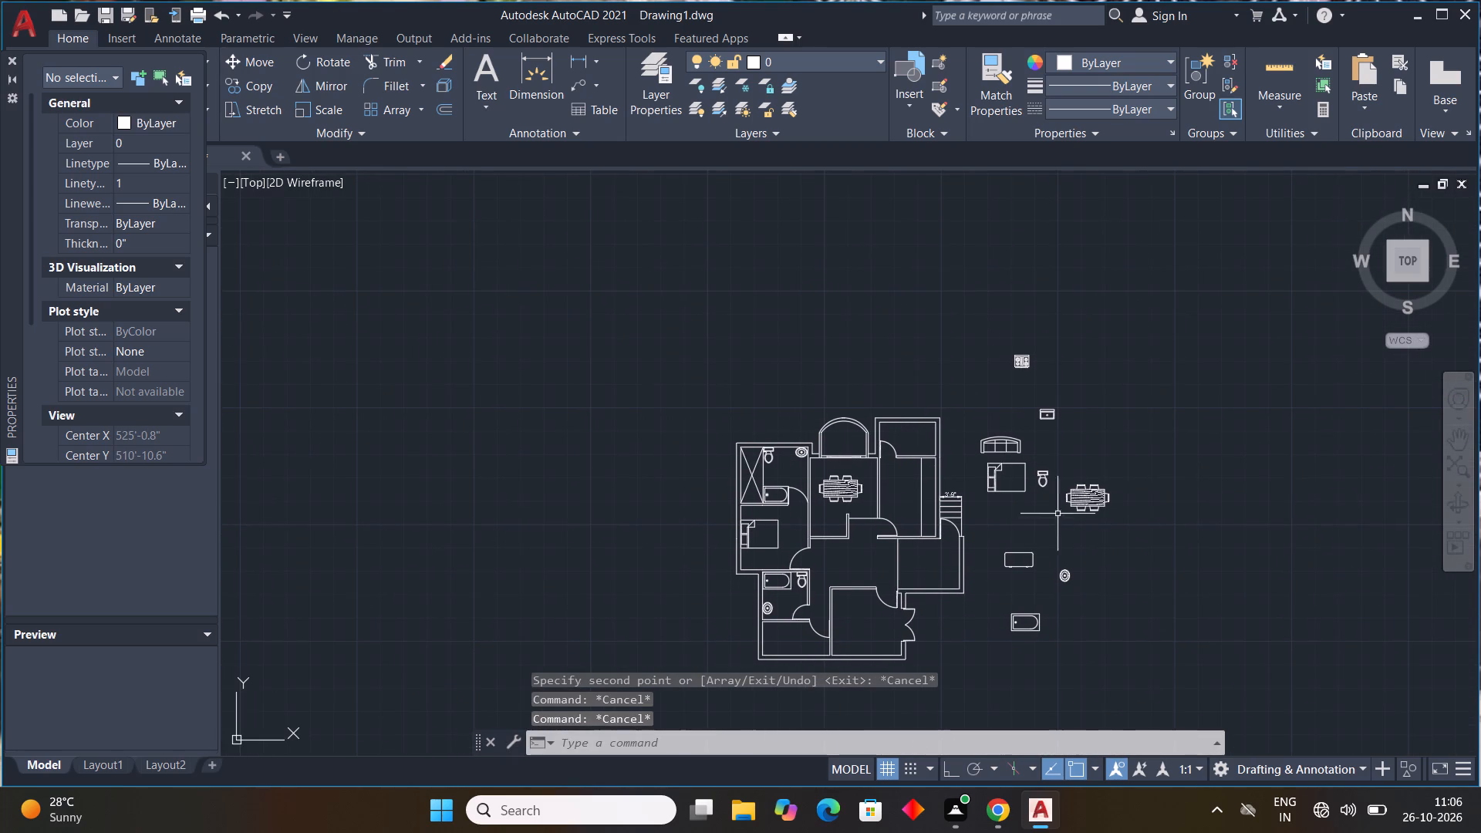
{"action": "key", "text": "Escape"}
{"action": "key", "text": "Escape"}
{"action": "key", "text": "Escape"}
{"action": "key", "text": "Escape"}
{"action": "key", "text": "Escape"}
{"action": "key", "text": "Escape"}
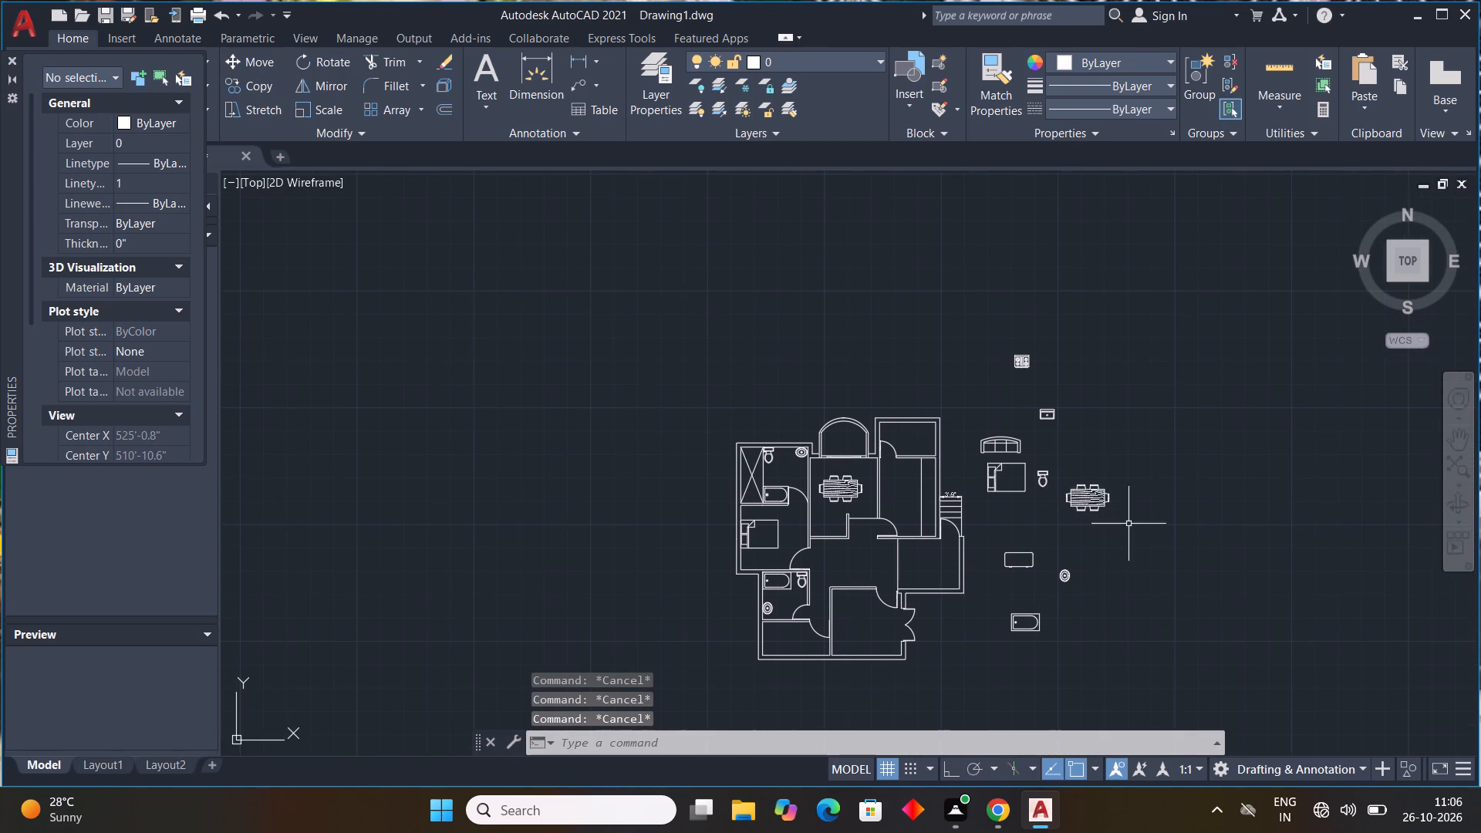
Rotate the three-seat sofa outside the plan 90 degrees counterclockwise about its southeast corner so its curved back faces west.
{"action": "middle_click_drag", "start_coordinate": [1120, 548], "coordinate": [990, 521]}
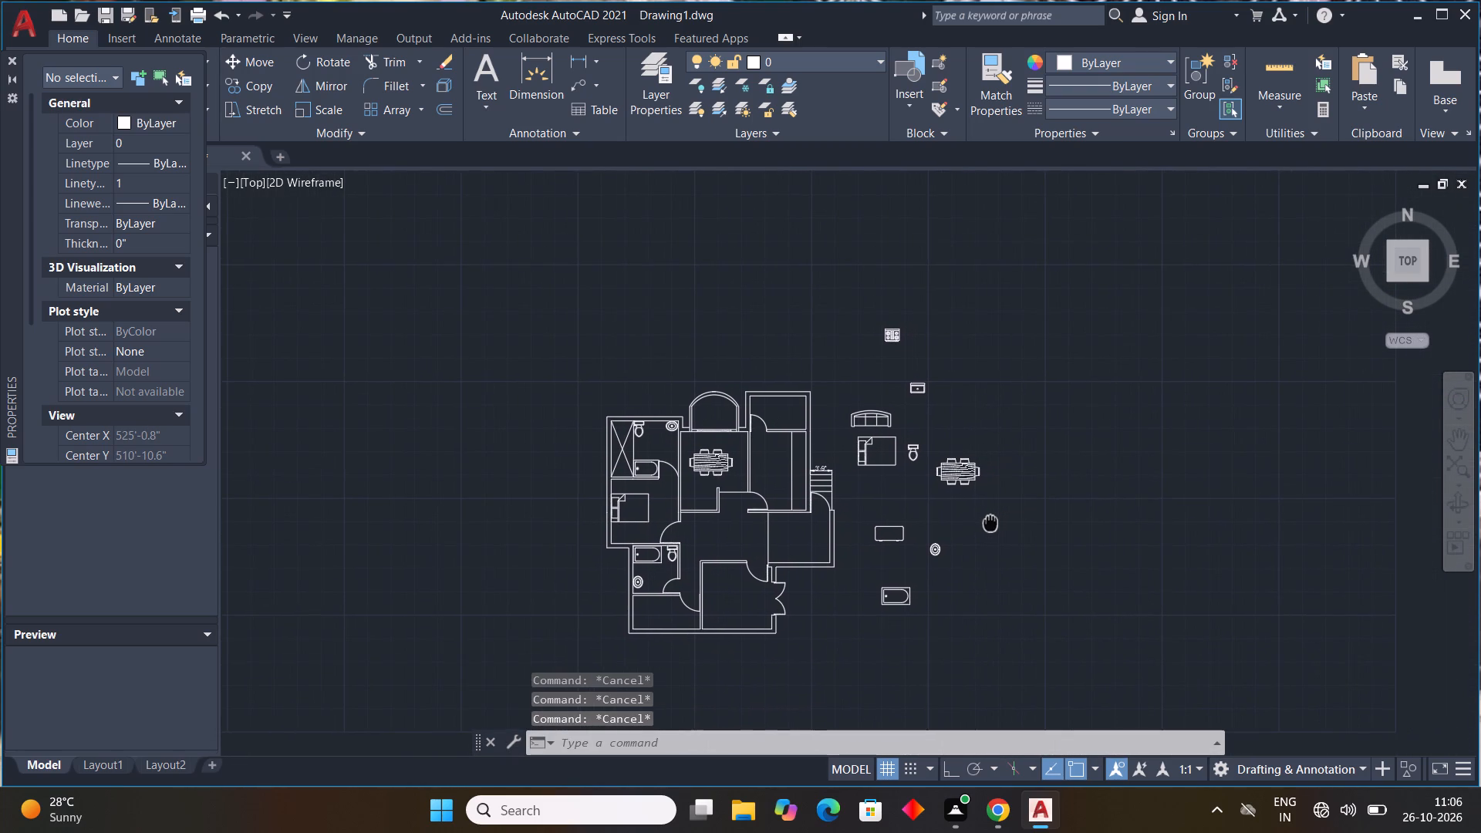
{"action": "middle_click_drag", "start_coordinate": [990, 521], "coordinate": [1014, 492]}
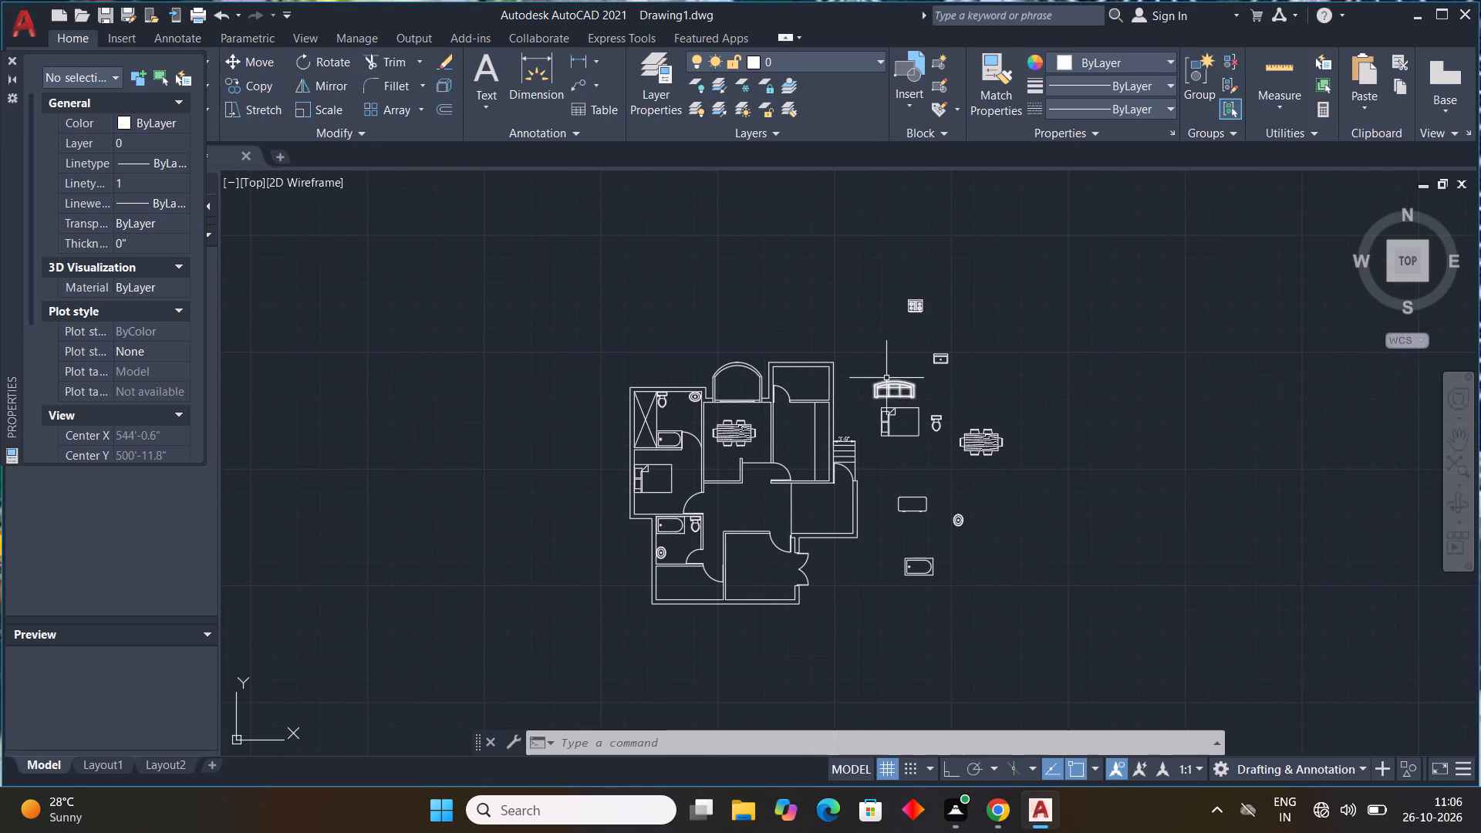
{"action": "left_click", "coordinate": [896, 383]}
{"action": "key", "text": "r"}
{"action": "key", "text": "o"}
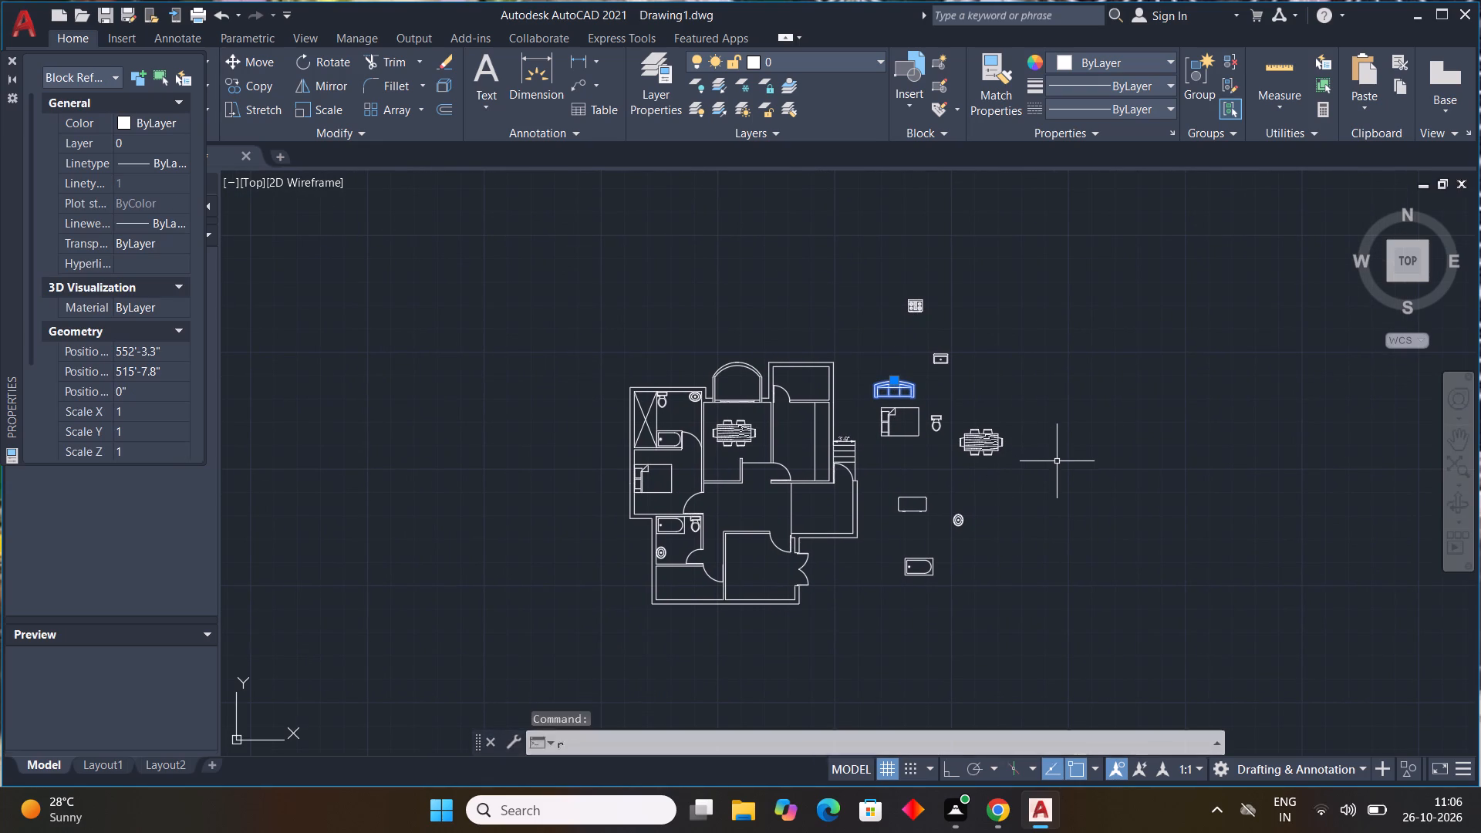
{"action": "key", "text": "space"}
{"action": "left_click_drag", "start_coordinate": [913, 393], "coordinate": [909, 371]}
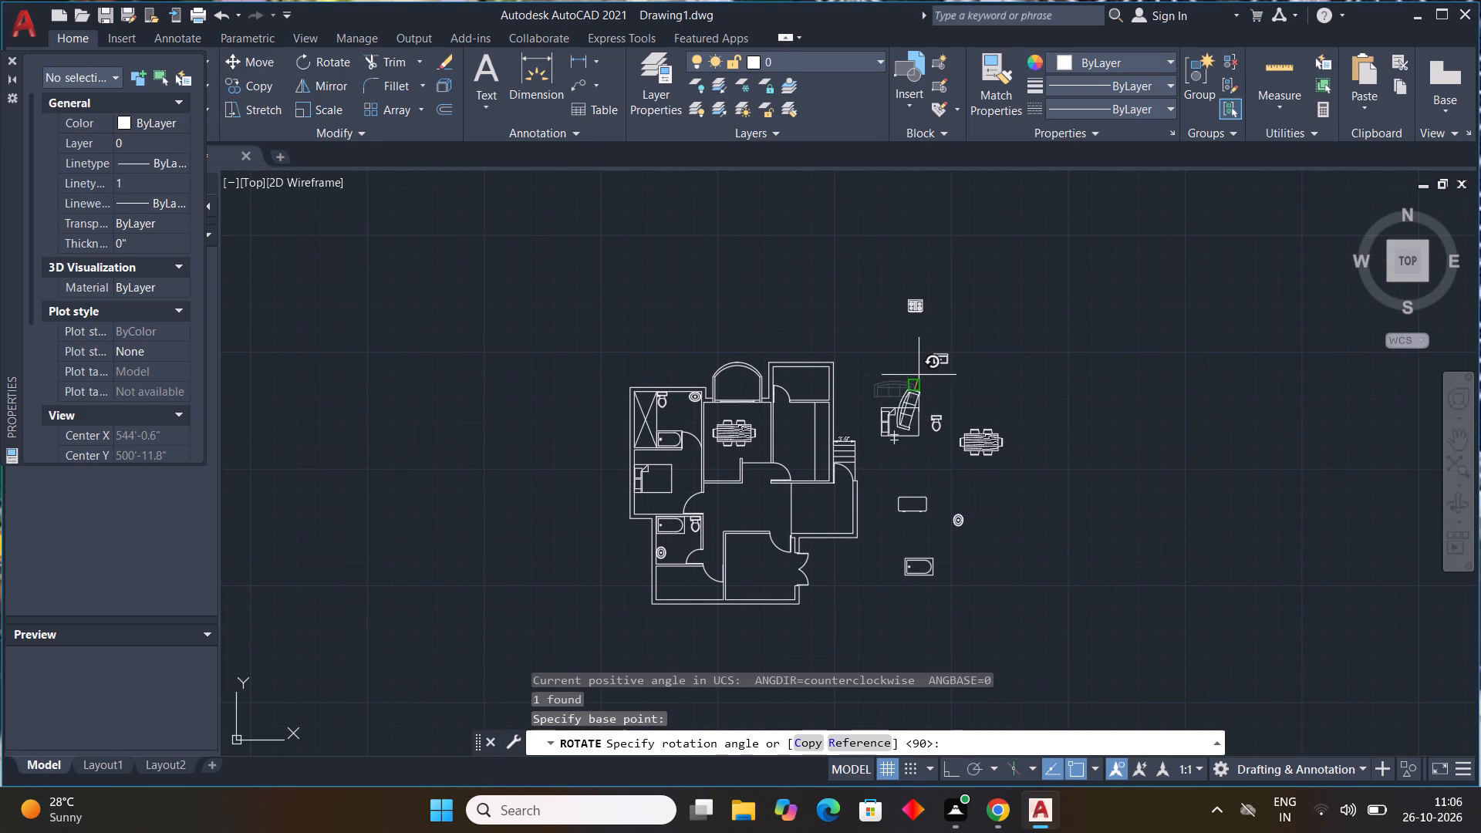
{"action": "left_click", "coordinate": [918, 378]}
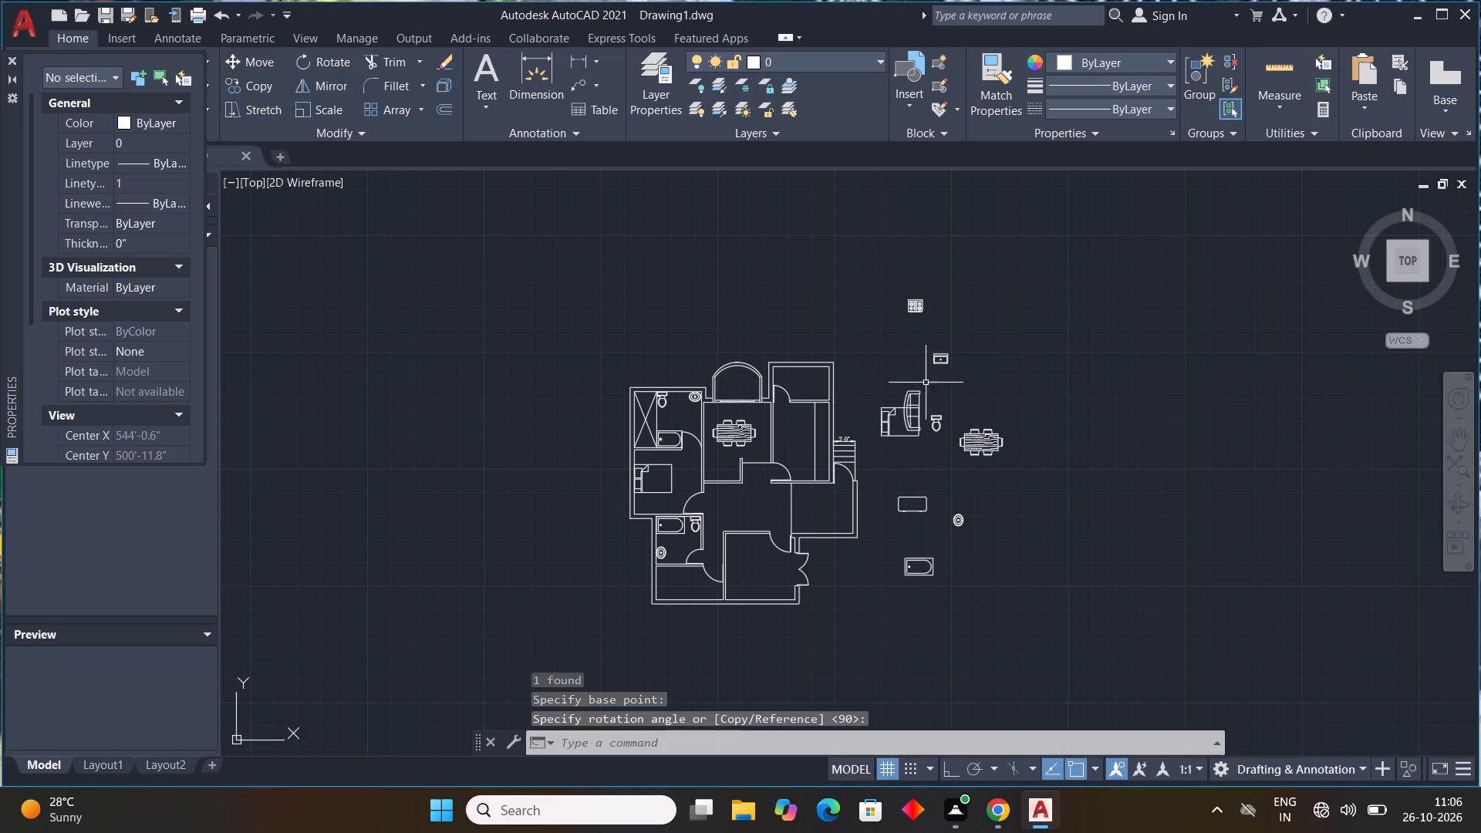
Copy the rotated three-seat sofa from outside the plan into the south room with the double entrance door, its back along the west wall.
{"action": "scroll", "coordinate": [933, 401], "scroll_direction": "up", "scroll_amount": 3}
{"action": "left_click", "coordinate": [877, 361]}
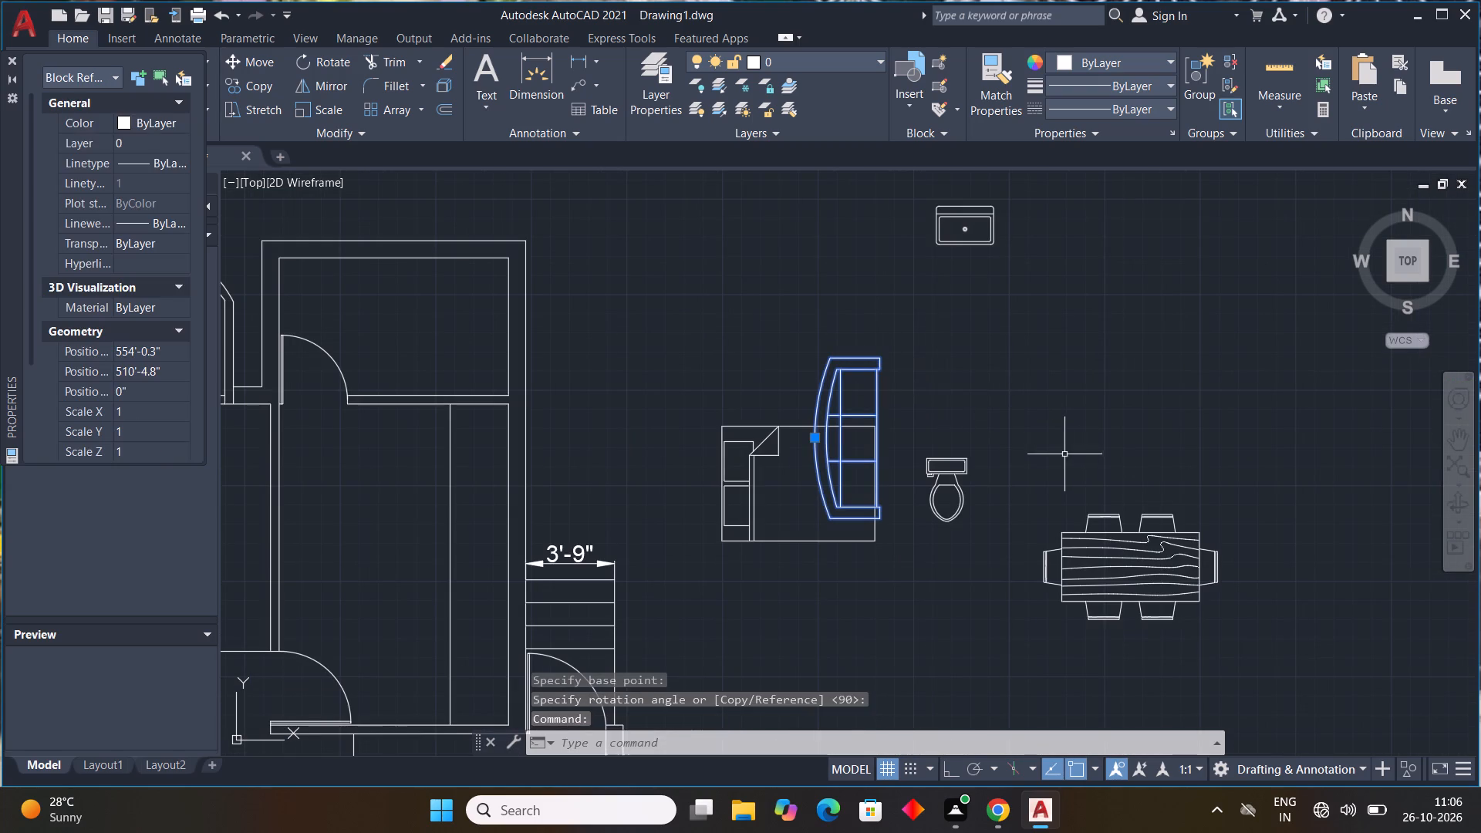
{"action": "key", "text": "c"}
{"action": "key", "text": "o"}
{"action": "key", "text": "space"}
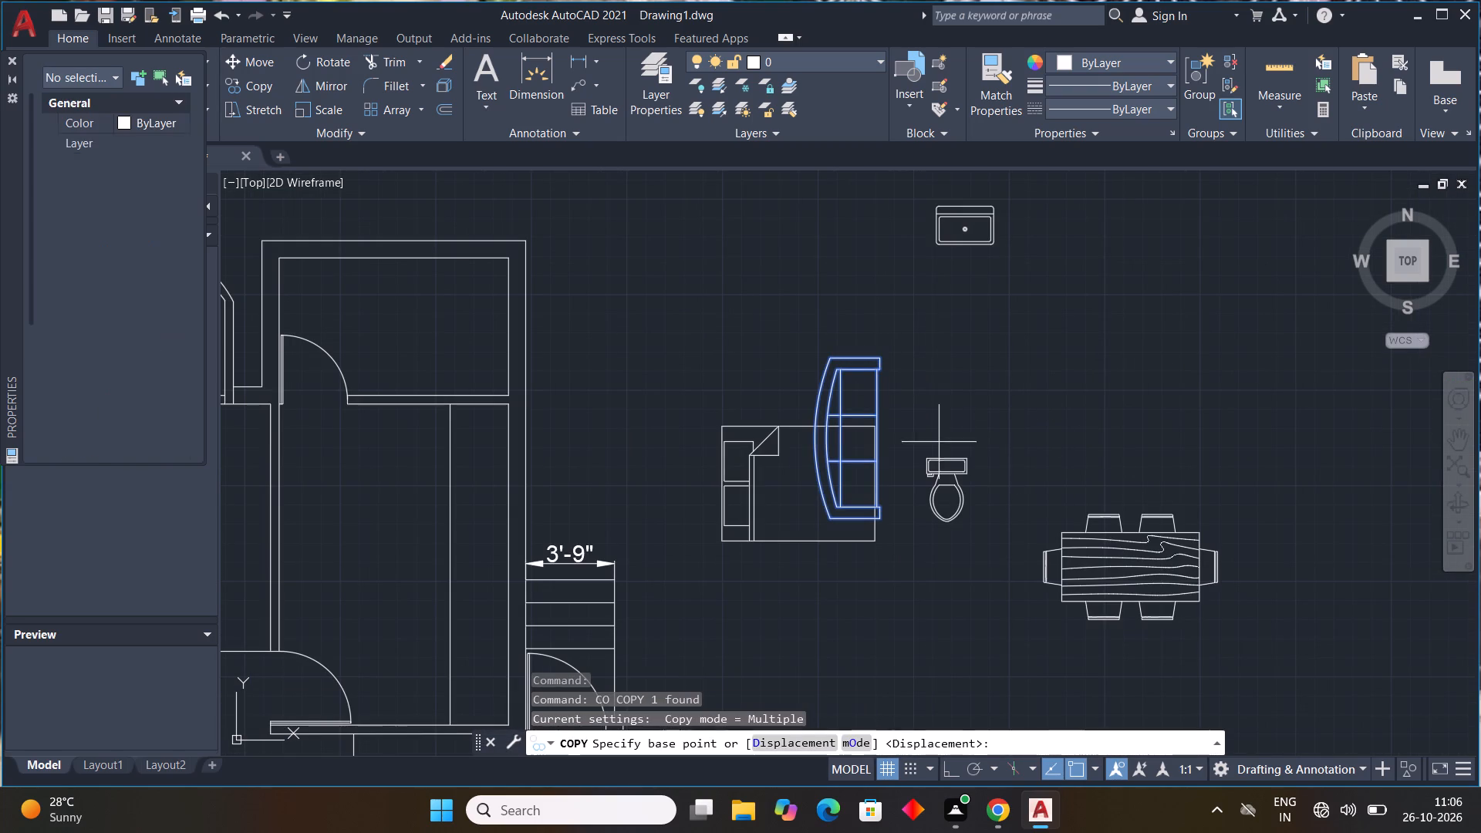
{"action": "left_click_drag", "start_coordinate": [815, 442], "coordinate": [798, 452]}
{"action": "middle_click_drag", "start_coordinate": [684, 541], "coordinate": [862, 430]}
{"action": "scroll", "coordinate": [727, 518], "scroll_direction": "down", "scroll_amount": 3}
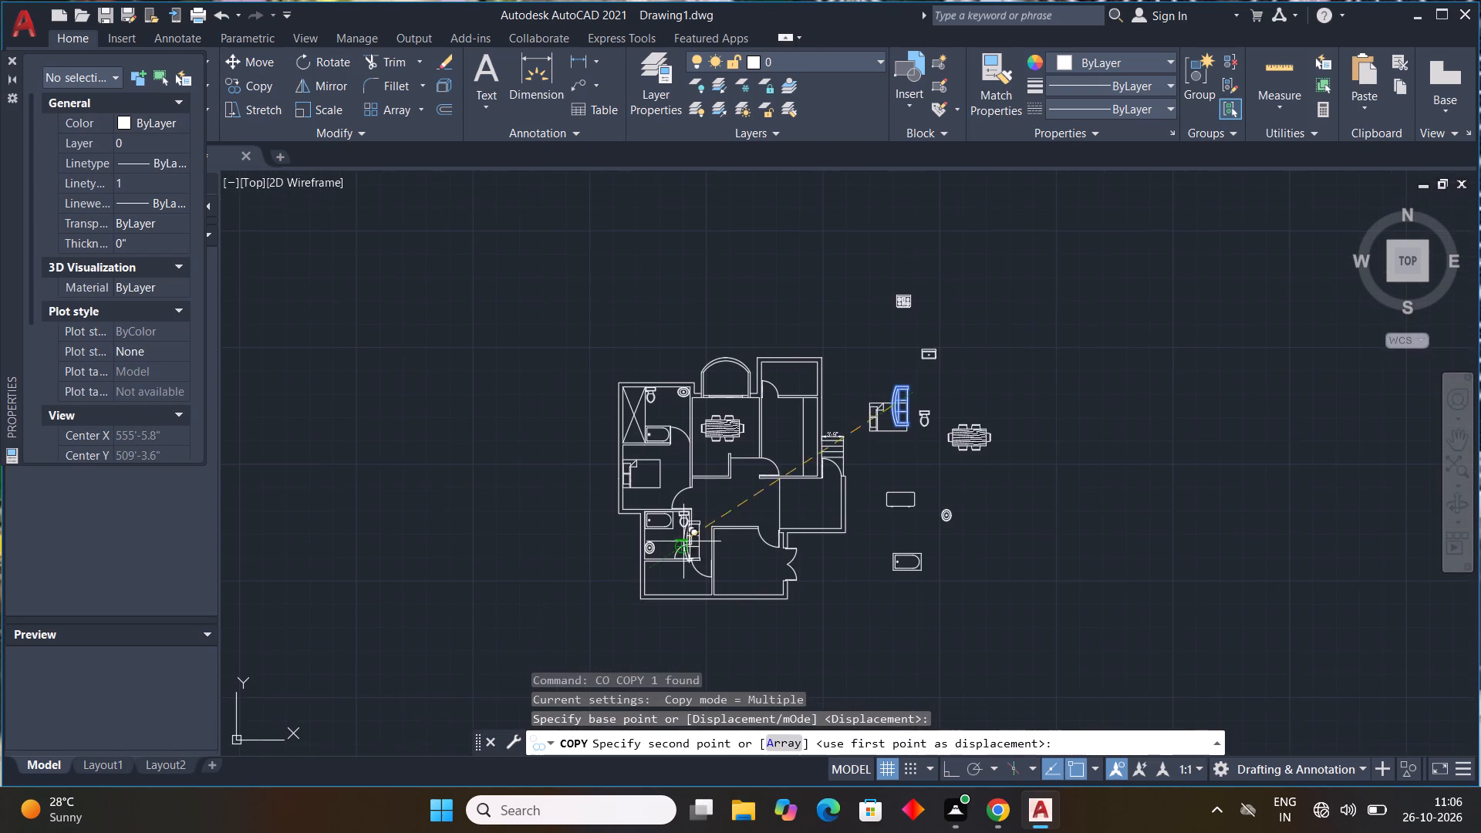
{"action": "scroll", "coordinate": [734, 572], "scroll_direction": "up", "scroll_amount": 3}
{"action": "middle_click_drag", "start_coordinate": [710, 549], "coordinate": [700, 540]}
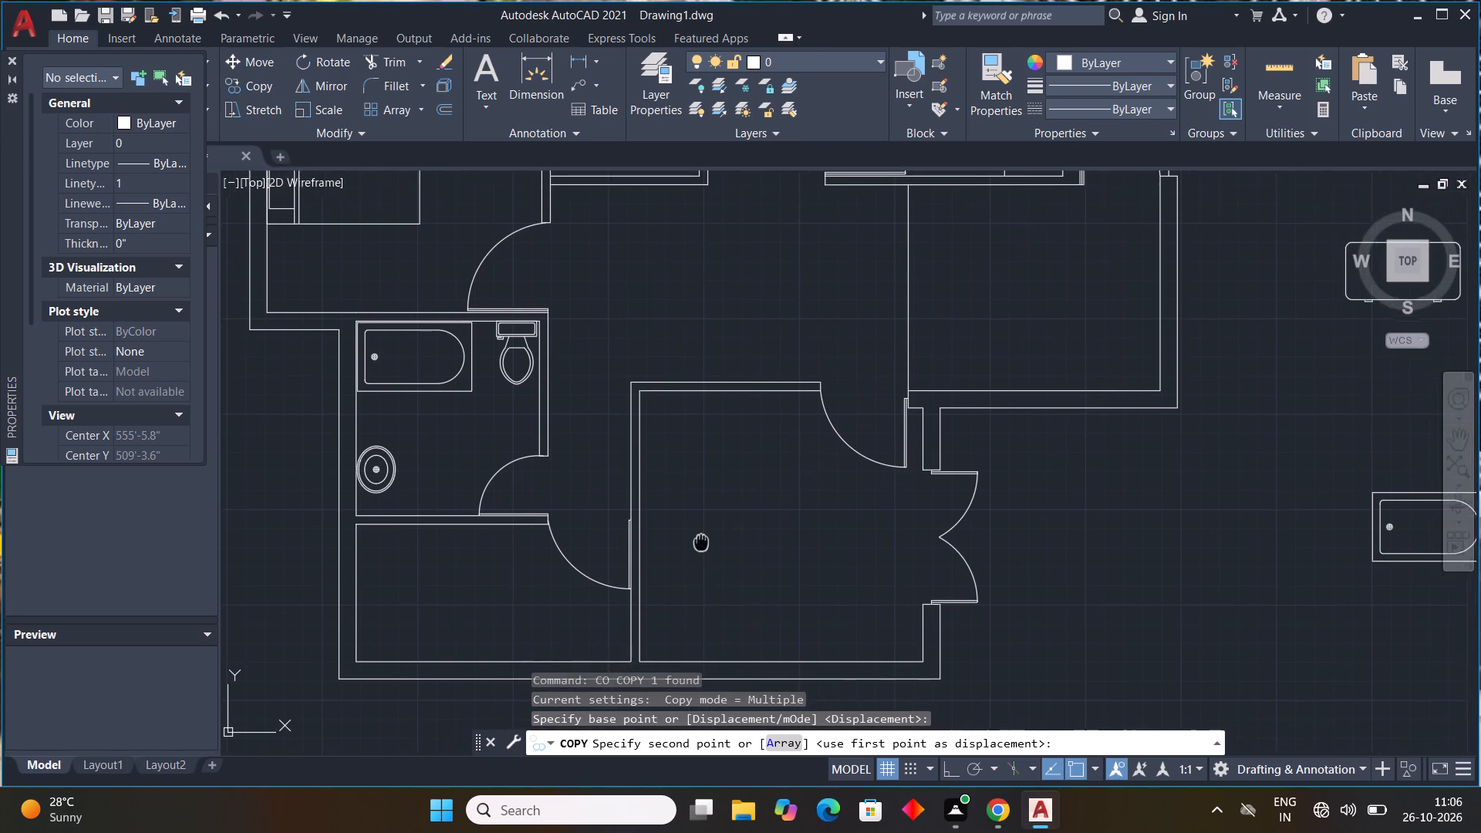
{"action": "middle_click_drag", "start_coordinate": [700, 540], "coordinate": [690, 531]}
{"action": "scroll", "coordinate": [643, 507], "scroll_direction": "up", "scroll_amount": 3}
{"action": "left_click", "coordinate": [596, 505]}
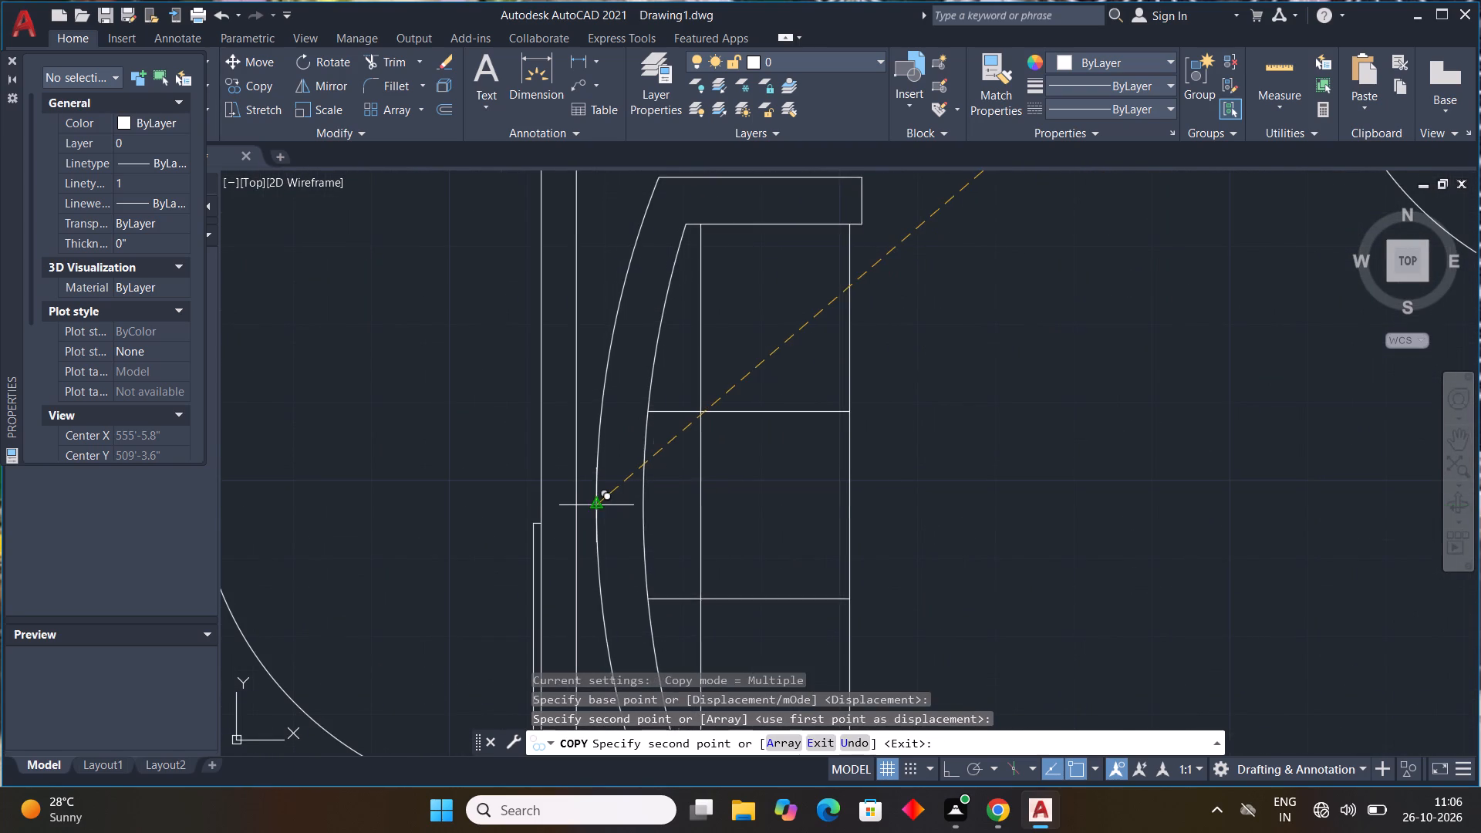
{"action": "scroll", "coordinate": [703, 507], "scroll_direction": "down", "scroll_amount": 3}
{"action": "key", "text": "Escape"}
{"action": "key", "text": "Escape"}
Rotate the rectangular table outside the plan 90 degrees counterclockwise about its northeast corner with Ortho on.
{"action": "middle_click_drag", "start_coordinate": [1002, 576], "coordinate": [927, 560]}
{"action": "scroll", "coordinate": [1002, 576], "scroll_direction": "down", "scroll_amount": 2}
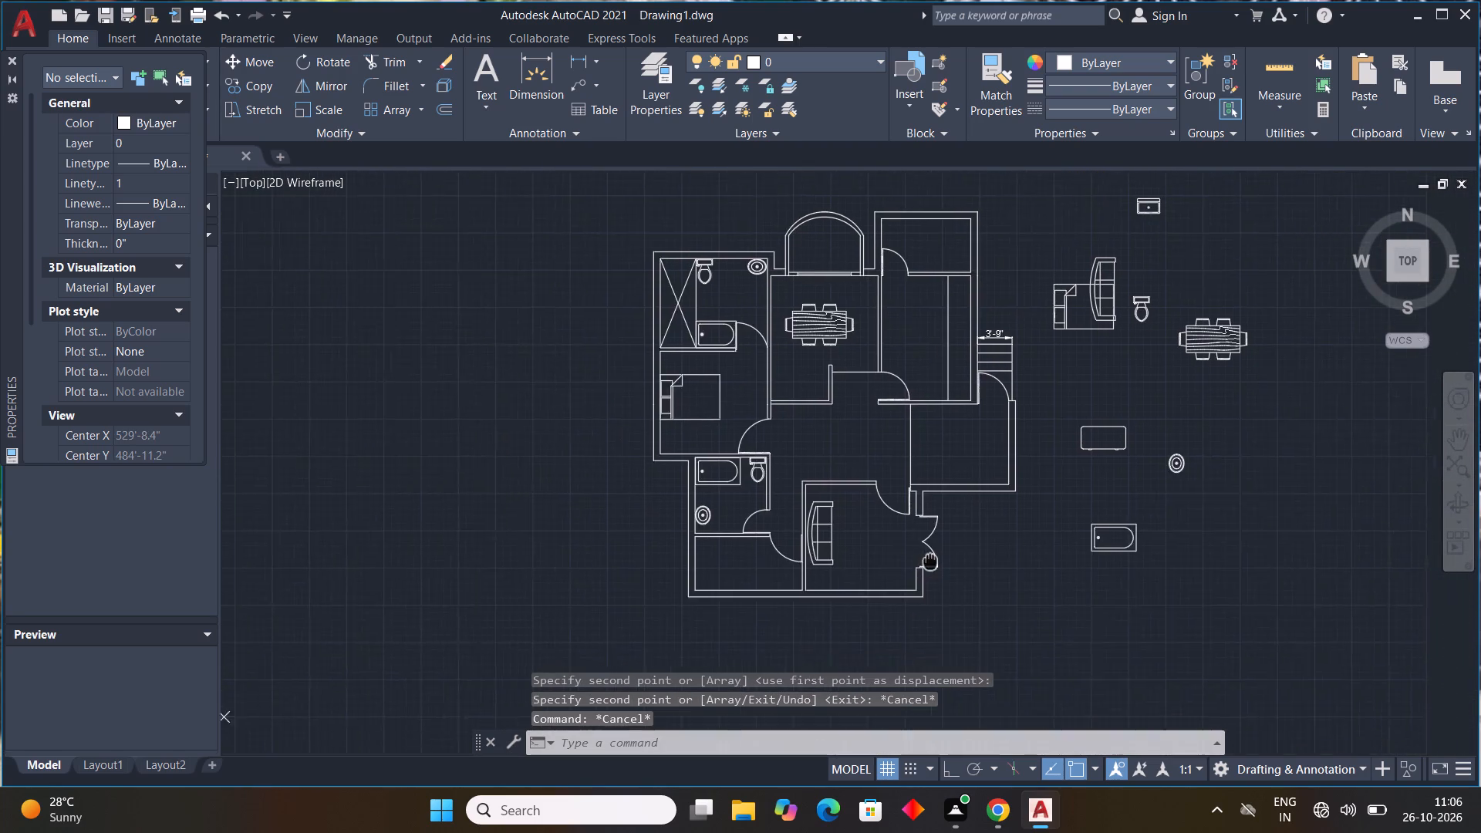
{"action": "middle_click_drag", "start_coordinate": [927, 560], "coordinate": [835, 577]}
{"action": "left_click_drag", "start_coordinate": [1034, 428], "coordinate": [1021, 434]}
{"action": "left_click_drag", "start_coordinate": [929, 490], "coordinate": [940, 494]}
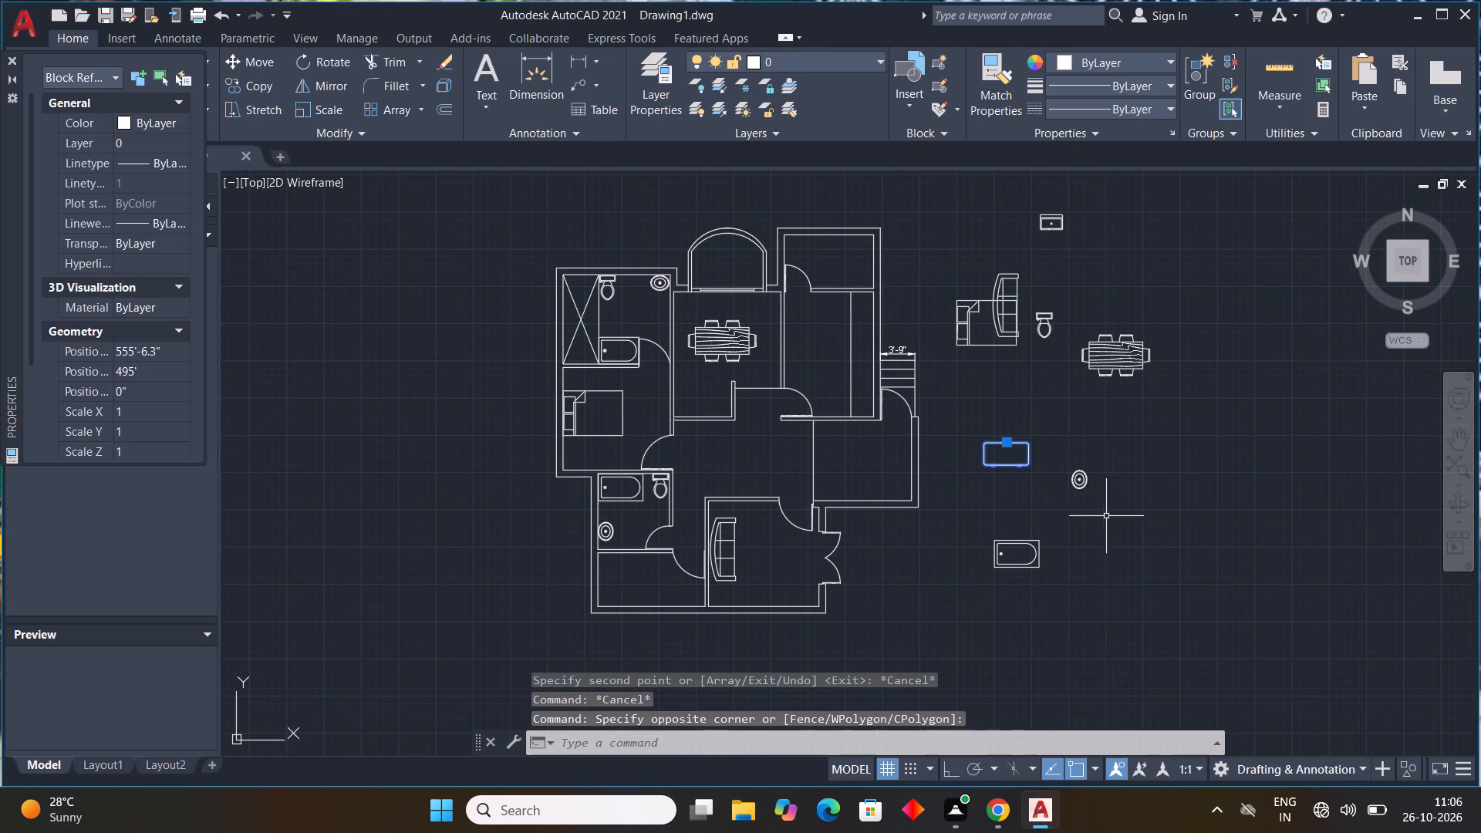
{"action": "key", "text": "r"}
{"action": "key", "text": "o"}
{"action": "key", "text": "space"}
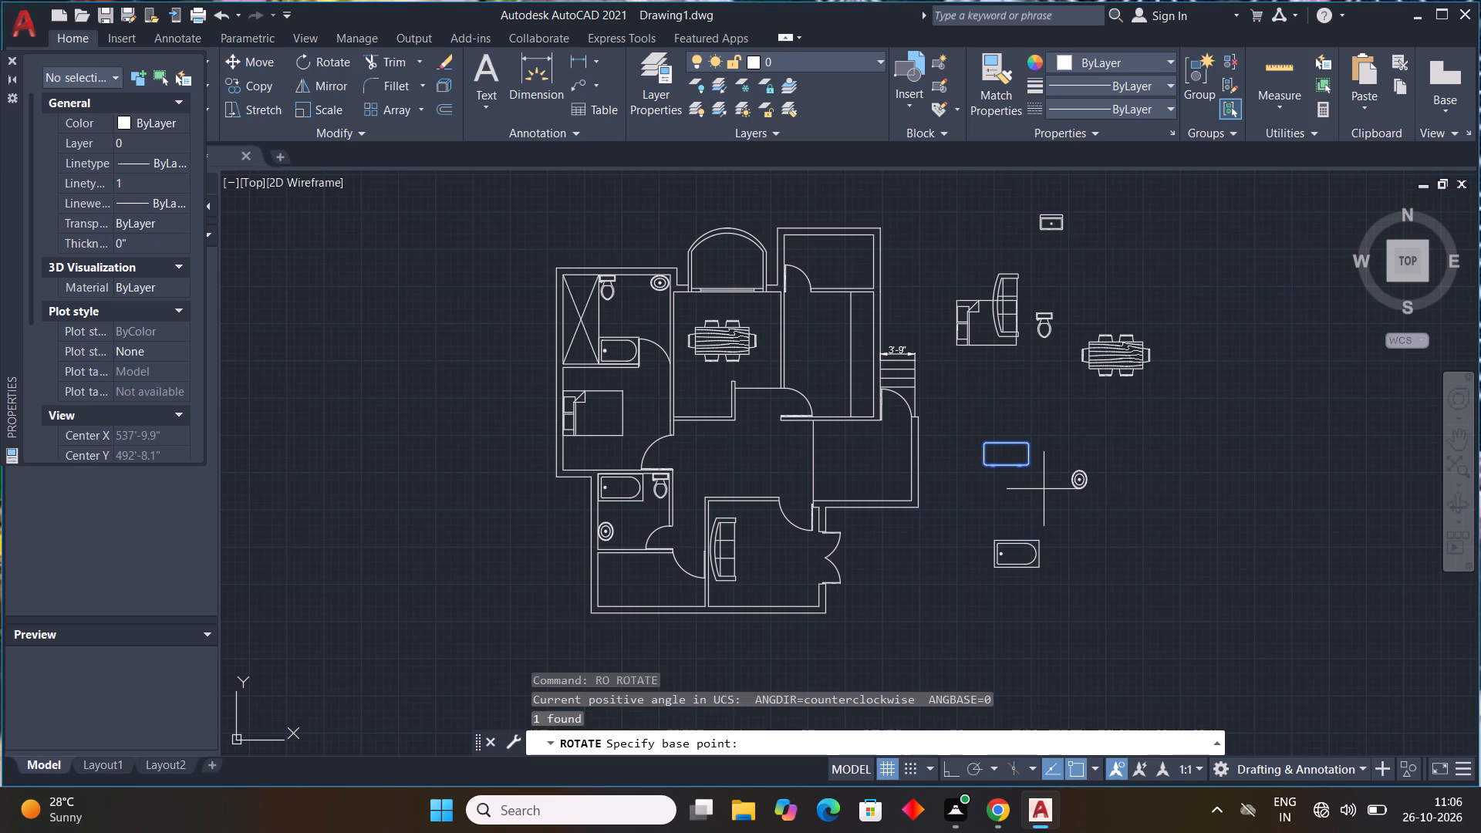
{"action": "left_click_drag", "start_coordinate": [1026, 441], "coordinate": [1024, 431]}
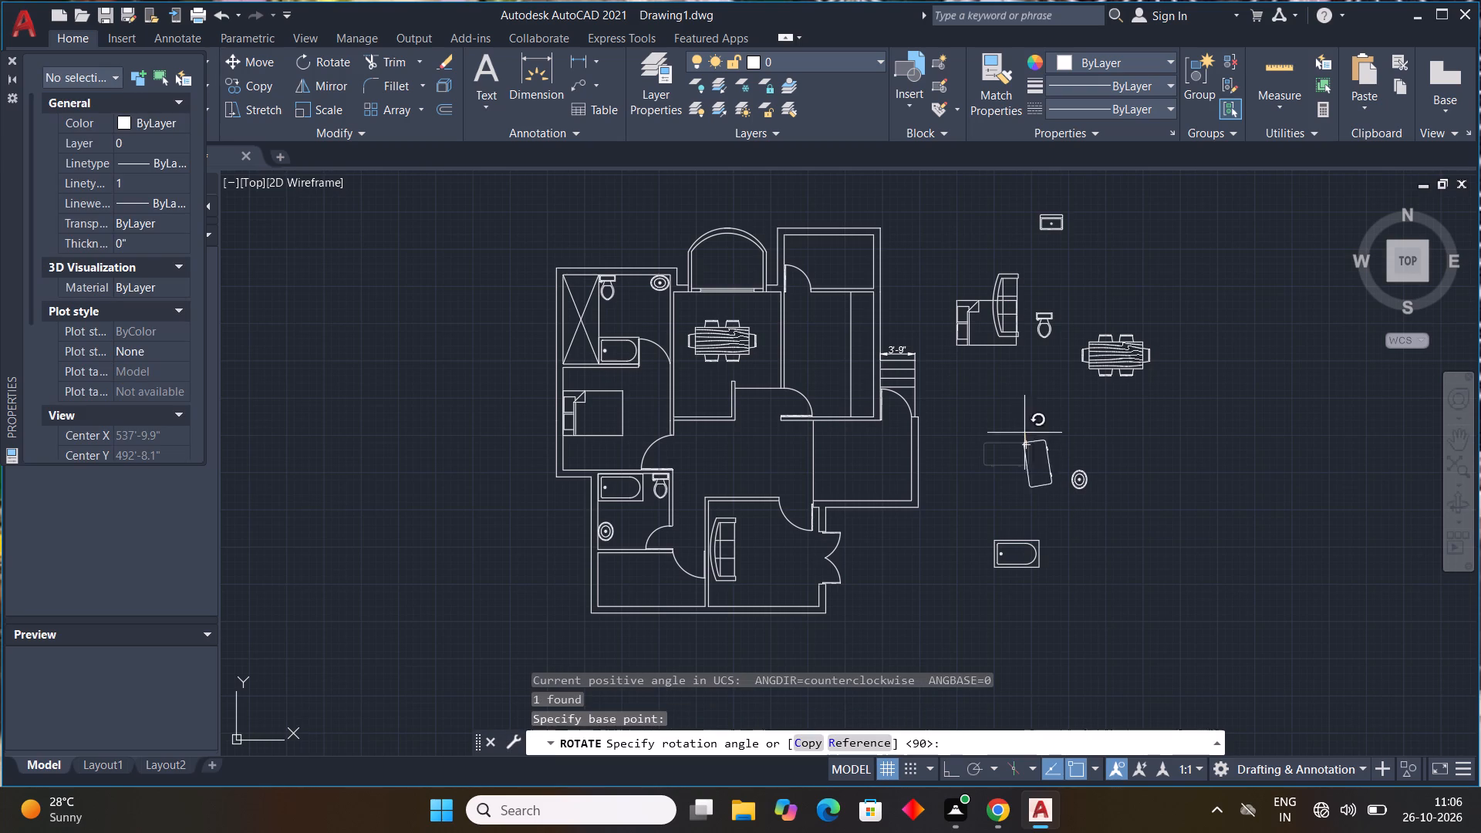
{"action": "left_click_drag", "start_coordinate": [1024, 431], "coordinate": [1020, 418]}
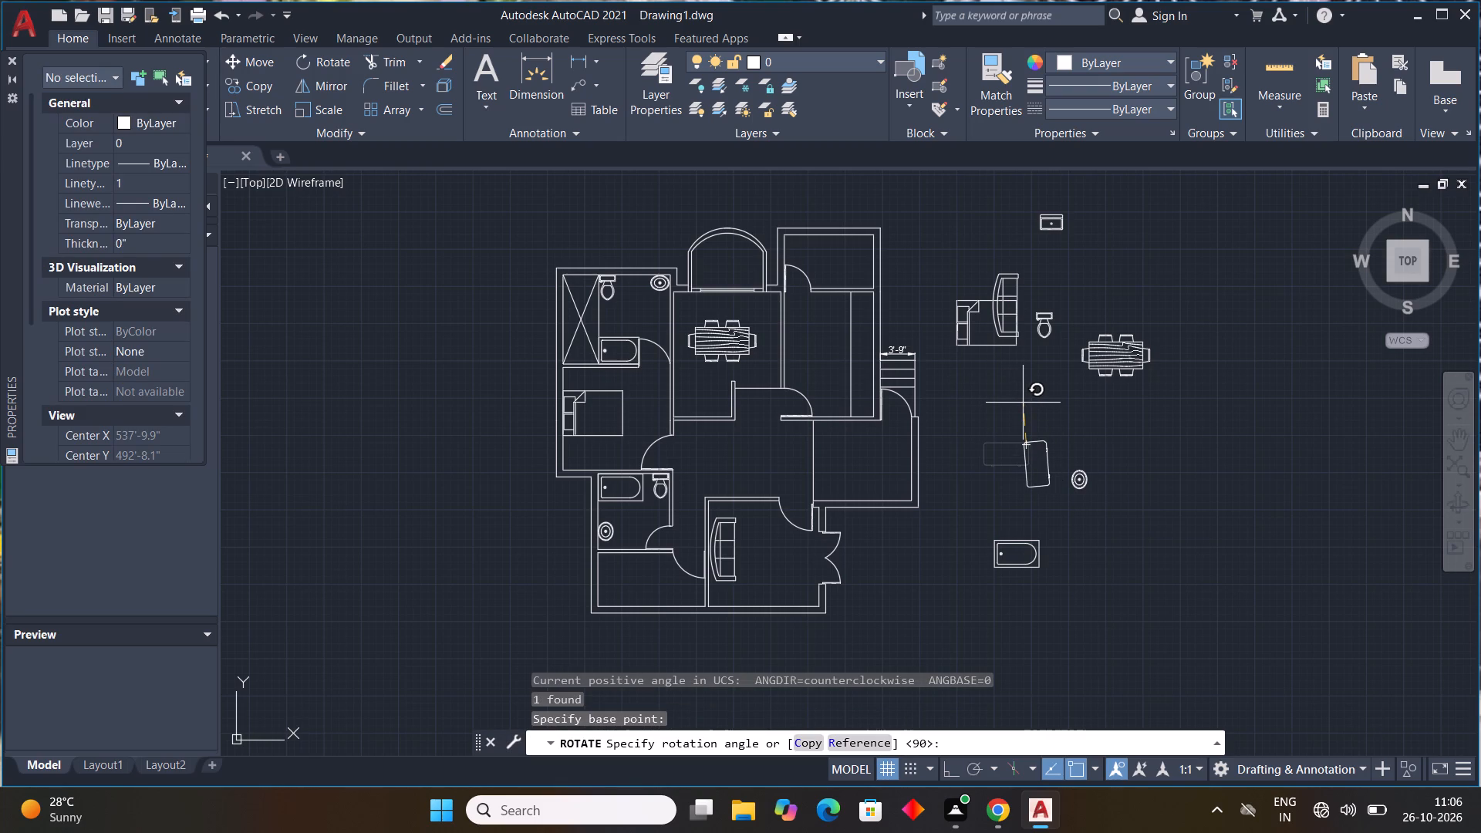
{"action": "key", "text": "F8"}
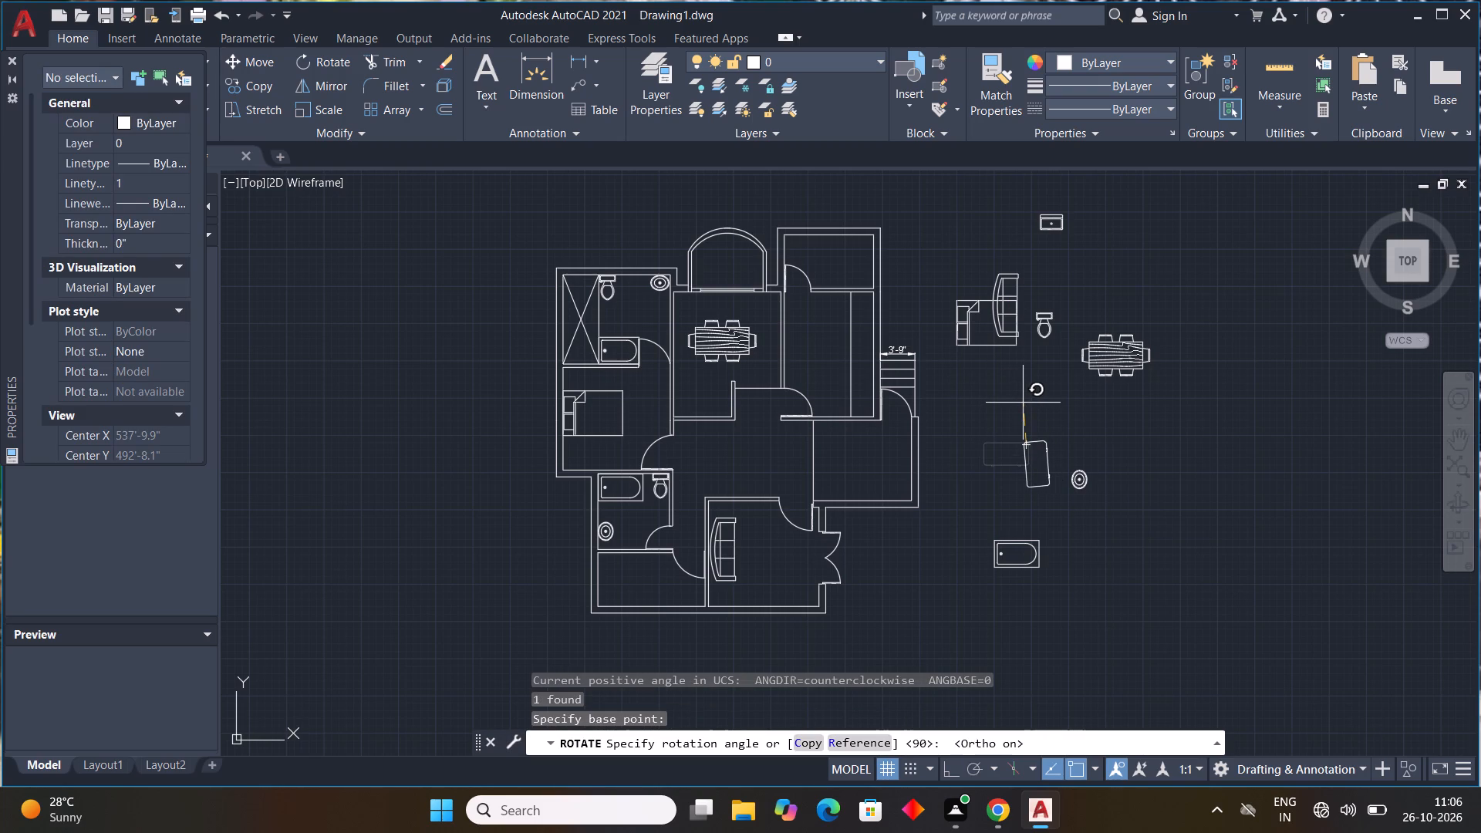
{"action": "left_click", "coordinate": [1023, 403]}
Copy the rotated table with Ortho off into the south room with the double entrance door, just east of the sofa.
{"action": "left_click_drag", "start_coordinate": [1064, 403], "coordinate": [1021, 456]}
{"action": "left_click", "coordinate": [997, 497]}
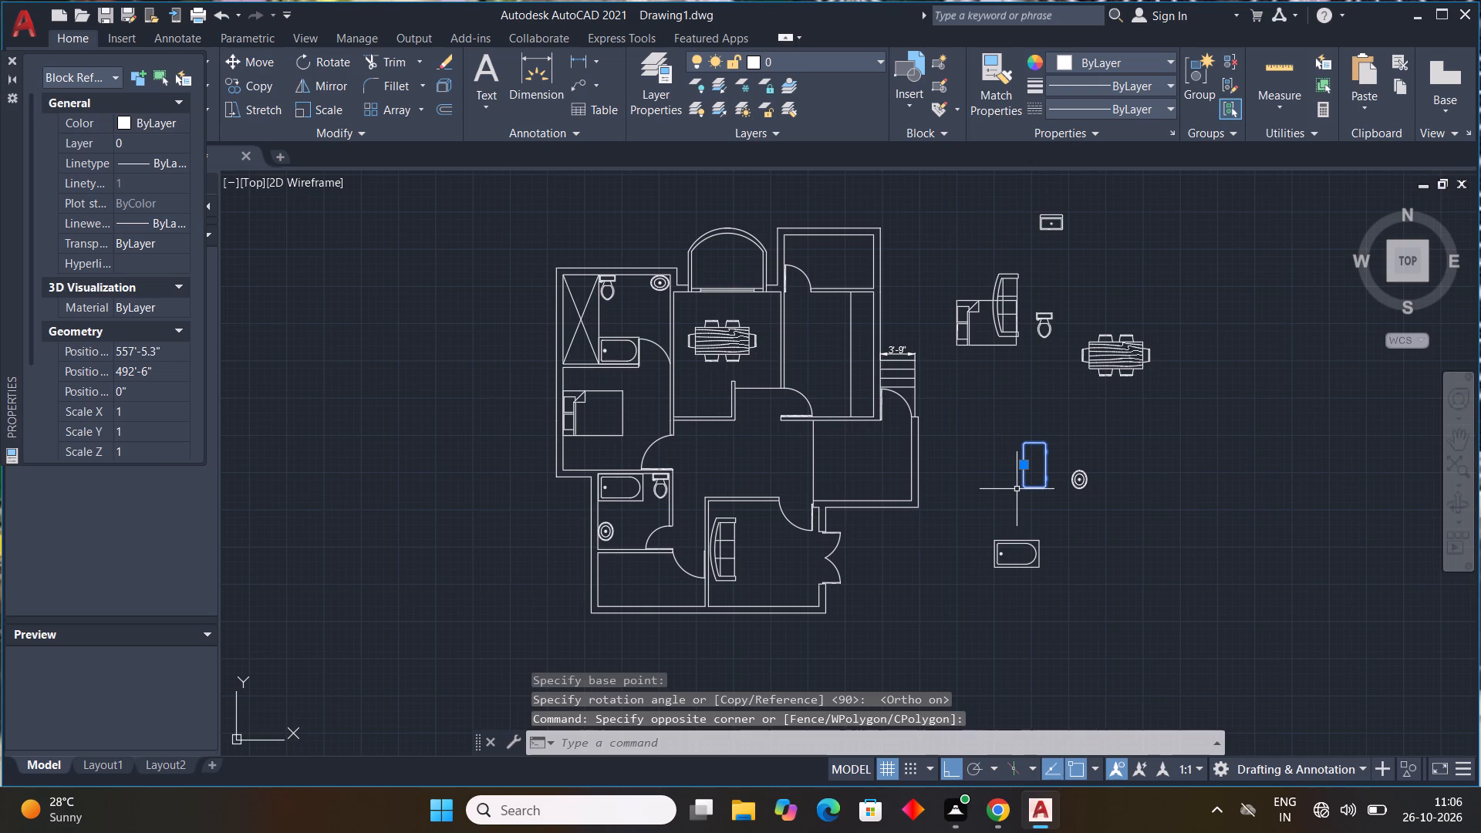
{"action": "key", "text": "c"}
{"action": "type", "text": "o"}
{"action": "key", "text": "space"}
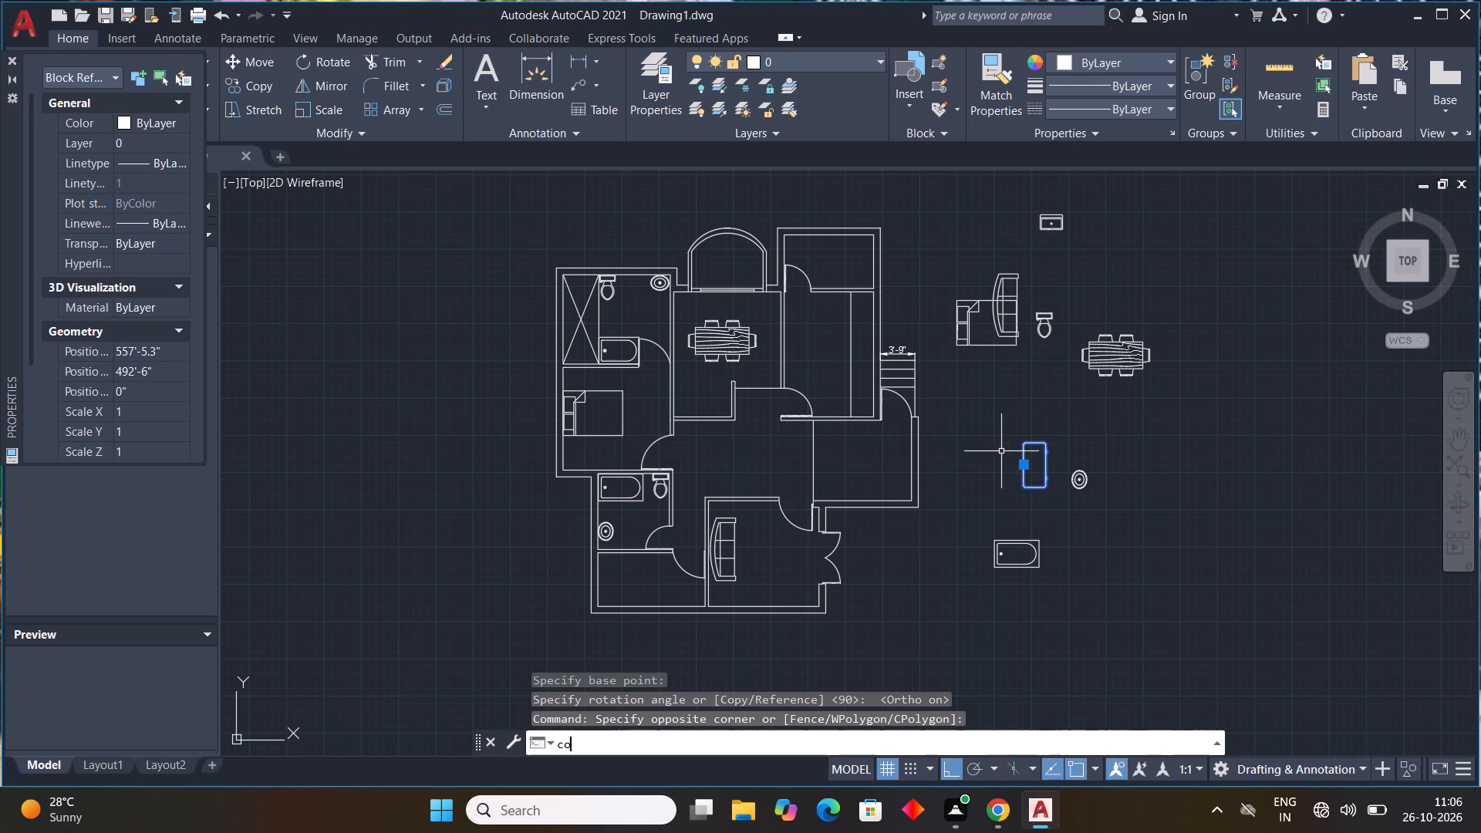
{"action": "left_click", "coordinate": [1038, 469]}
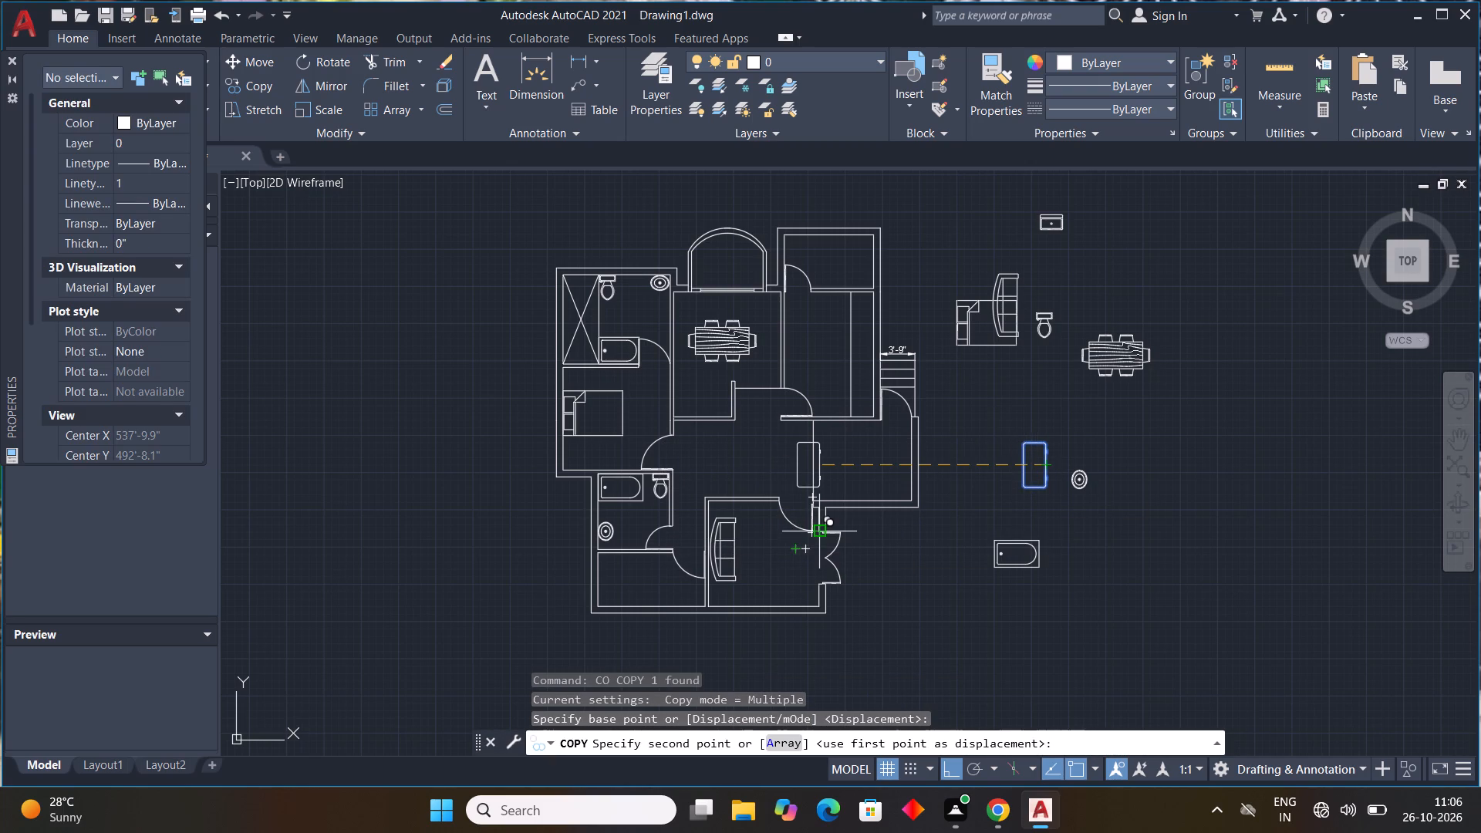
{"action": "key", "text": "F8"}
{"action": "scroll", "coordinate": [811, 578], "scroll_direction": "up", "scroll_amount": 2}
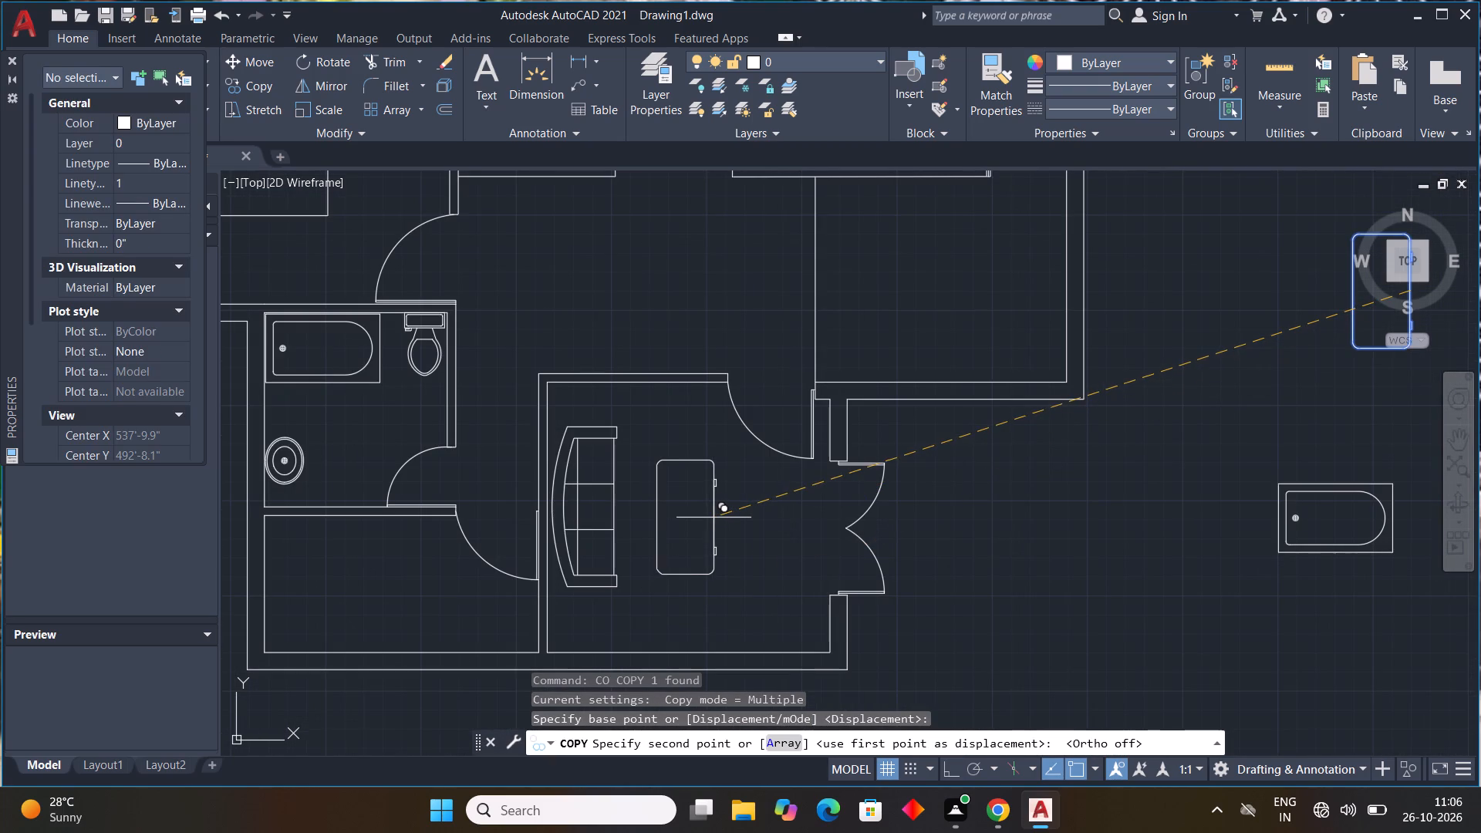
{"action": "left_click", "coordinate": [714, 514]}
{"action": "key", "text": "Escape"}
{"action": "scroll", "coordinate": [860, 518], "scroll_direction": "down", "scroll_amount": 2}
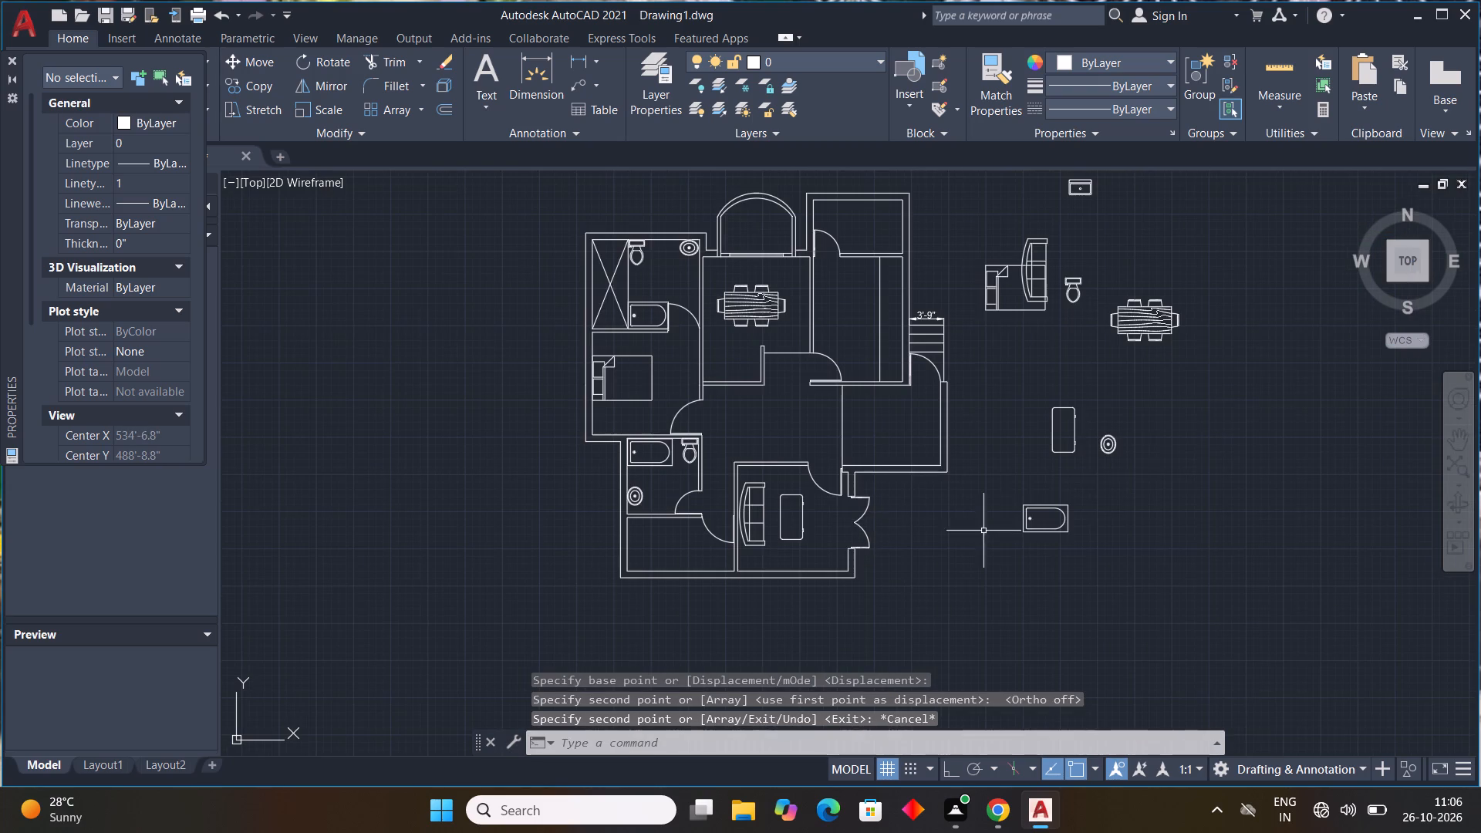
Copy the double bed from outside the plan into the southwest corner room, with its pillows beside the west wall.
{"action": "left_click", "coordinate": [1014, 310]}
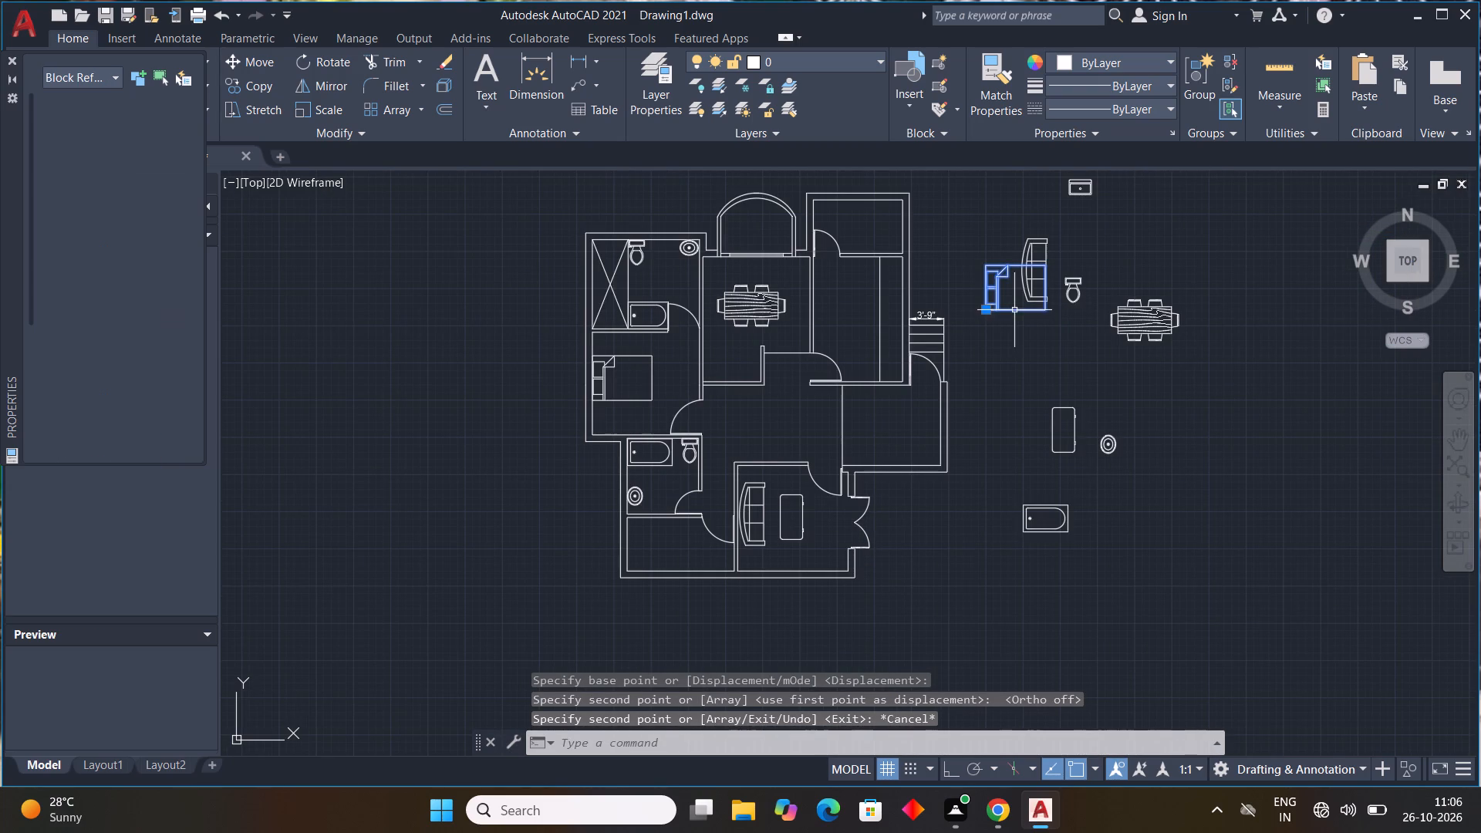
{"action": "type", "text": "co"}
{"action": "key", "text": "space"}
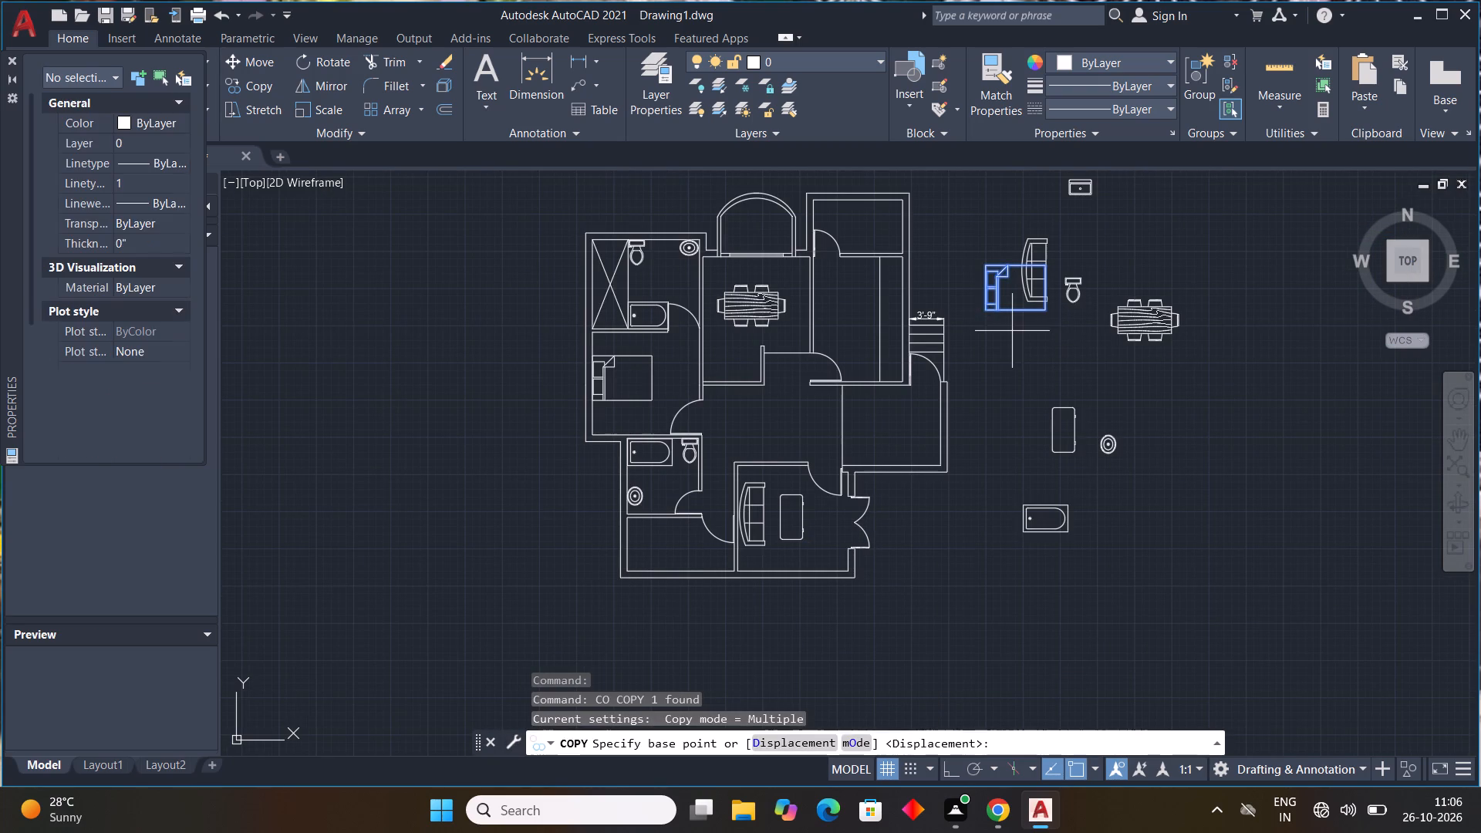
{"action": "left_click_drag", "start_coordinate": [986, 305], "coordinate": [983, 319]}
{"action": "scroll", "coordinate": [637, 575], "scroll_direction": "up", "scroll_amount": 3}
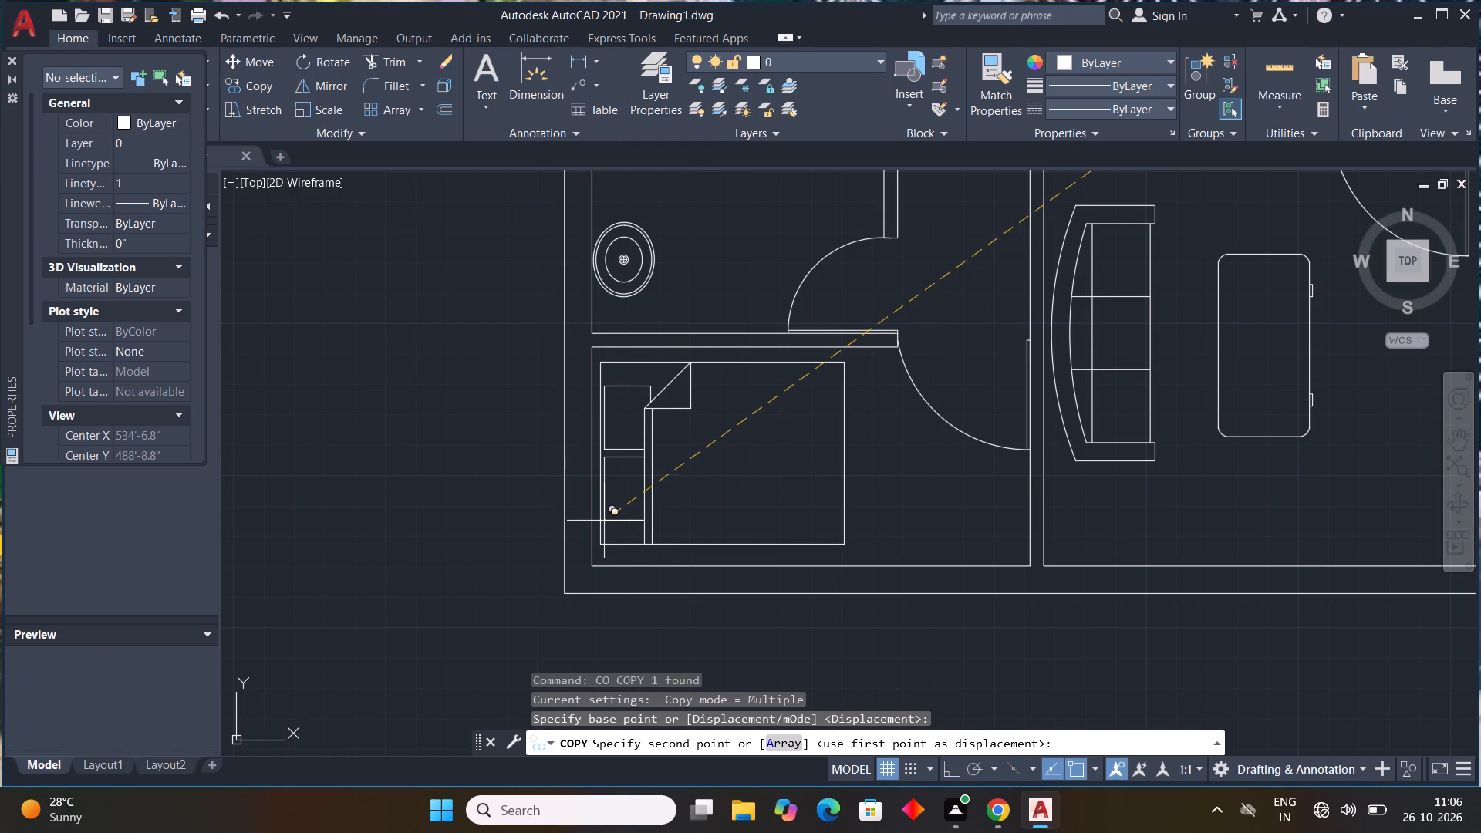
{"action": "left_click", "coordinate": [604, 521]}
{"action": "scroll", "coordinate": [983, 533], "scroll_direction": "down", "scroll_amount": 3}
{"action": "key", "text": "Escape"}
{"action": "key", "text": "Escape"}
{"action": "key", "text": "Escape"}
{"action": "key", "text": "Escape"}
{"action": "key", "text": "Escape"}
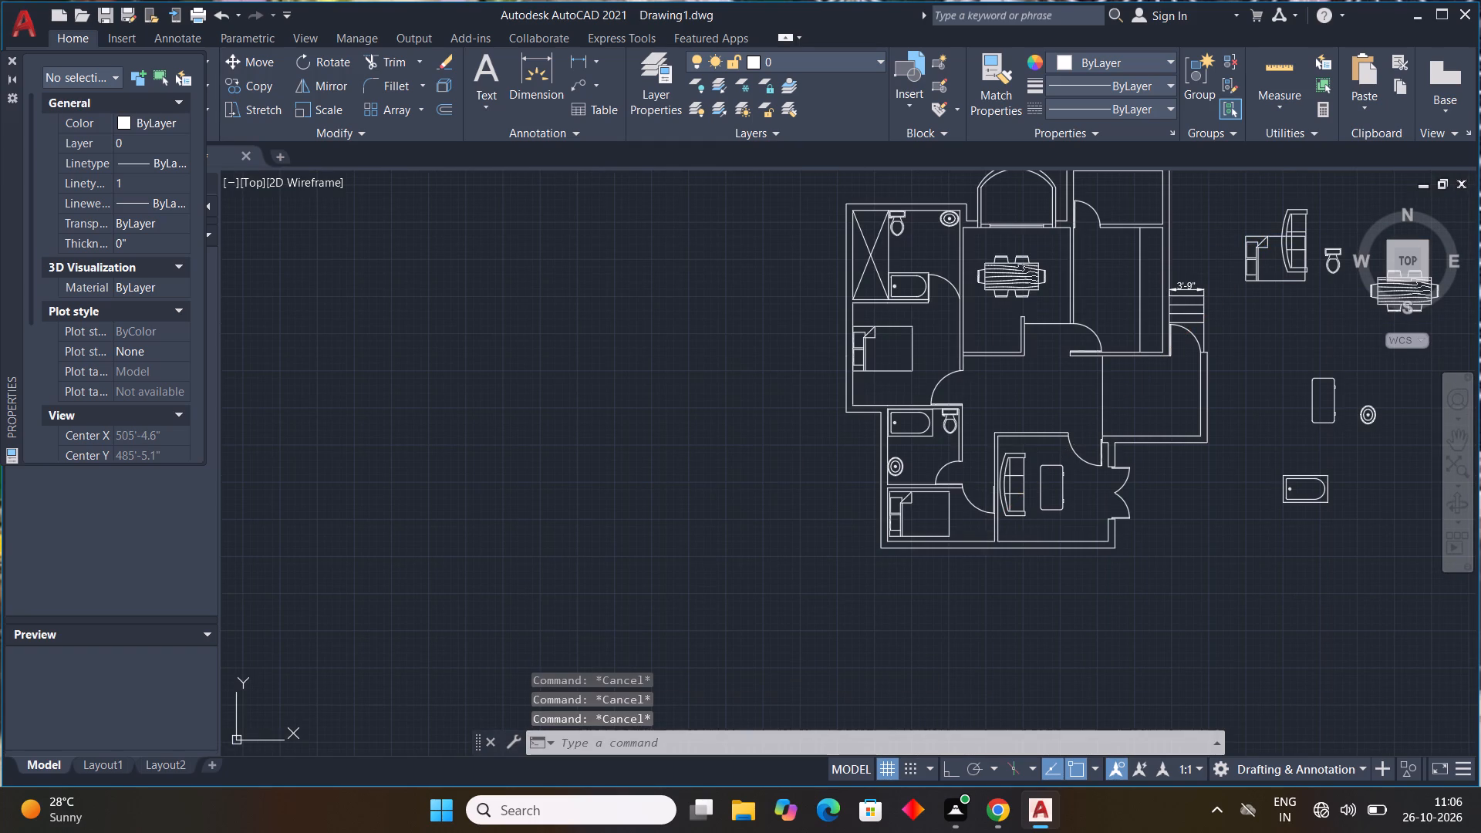
{"action": "key", "text": "Escape"}
{"action": "key", "text": "Escape"}
Rotate the sofa outside the plan 90 degrees counterclockwise about its northeast corner with Ortho on, so its curved back faces south.
{"action": "scroll", "coordinate": [972, 533], "scroll_direction": "down", "scroll_amount": 3}
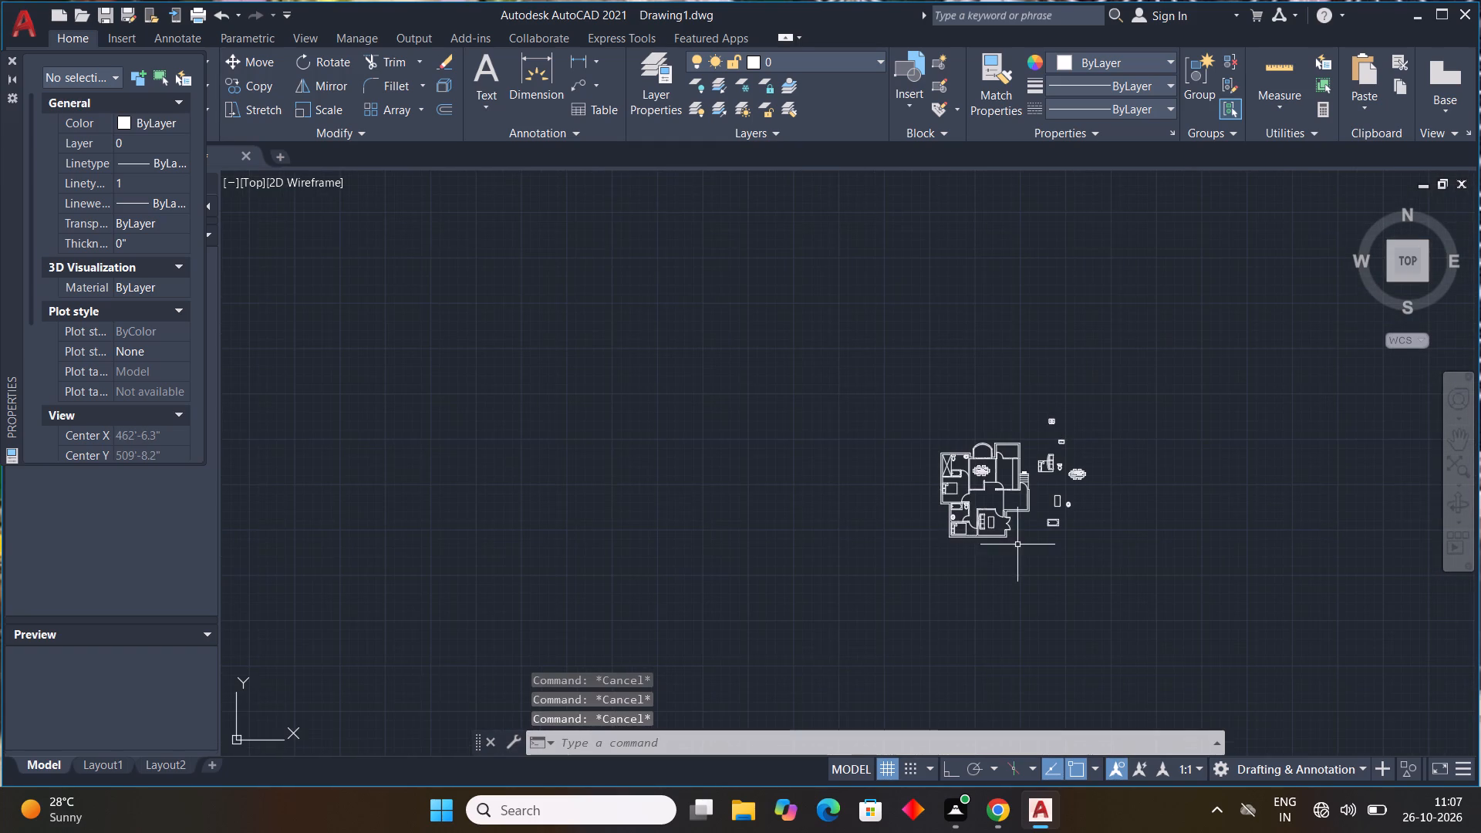
{"action": "middle_click_drag", "start_coordinate": [1017, 545], "coordinate": [735, 561]}
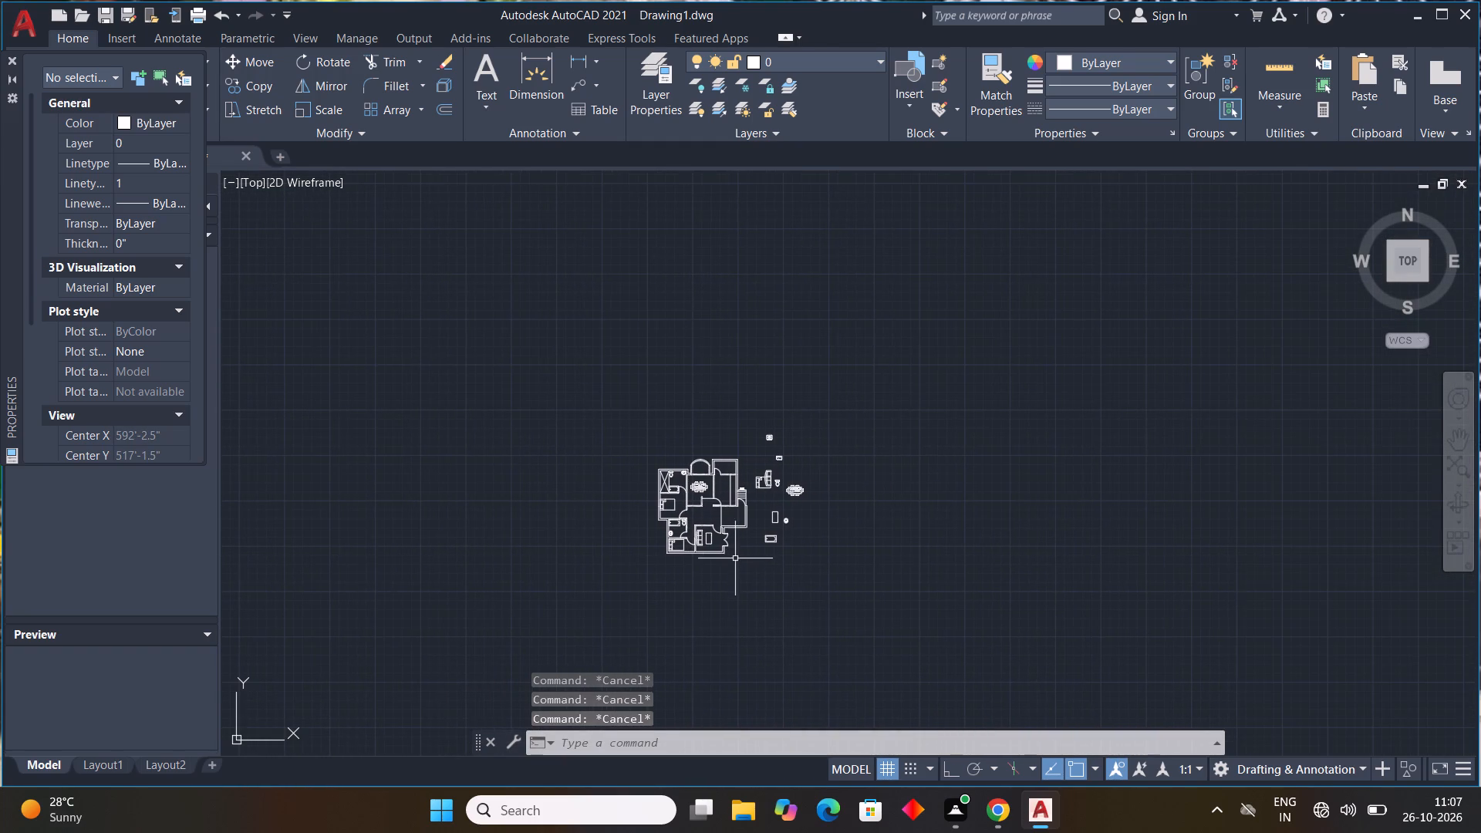
{"action": "scroll", "coordinate": [751, 528], "scroll_direction": "up", "scroll_amount": 3}
{"action": "middle_click_drag", "start_coordinate": [767, 519], "coordinate": [842, 528]}
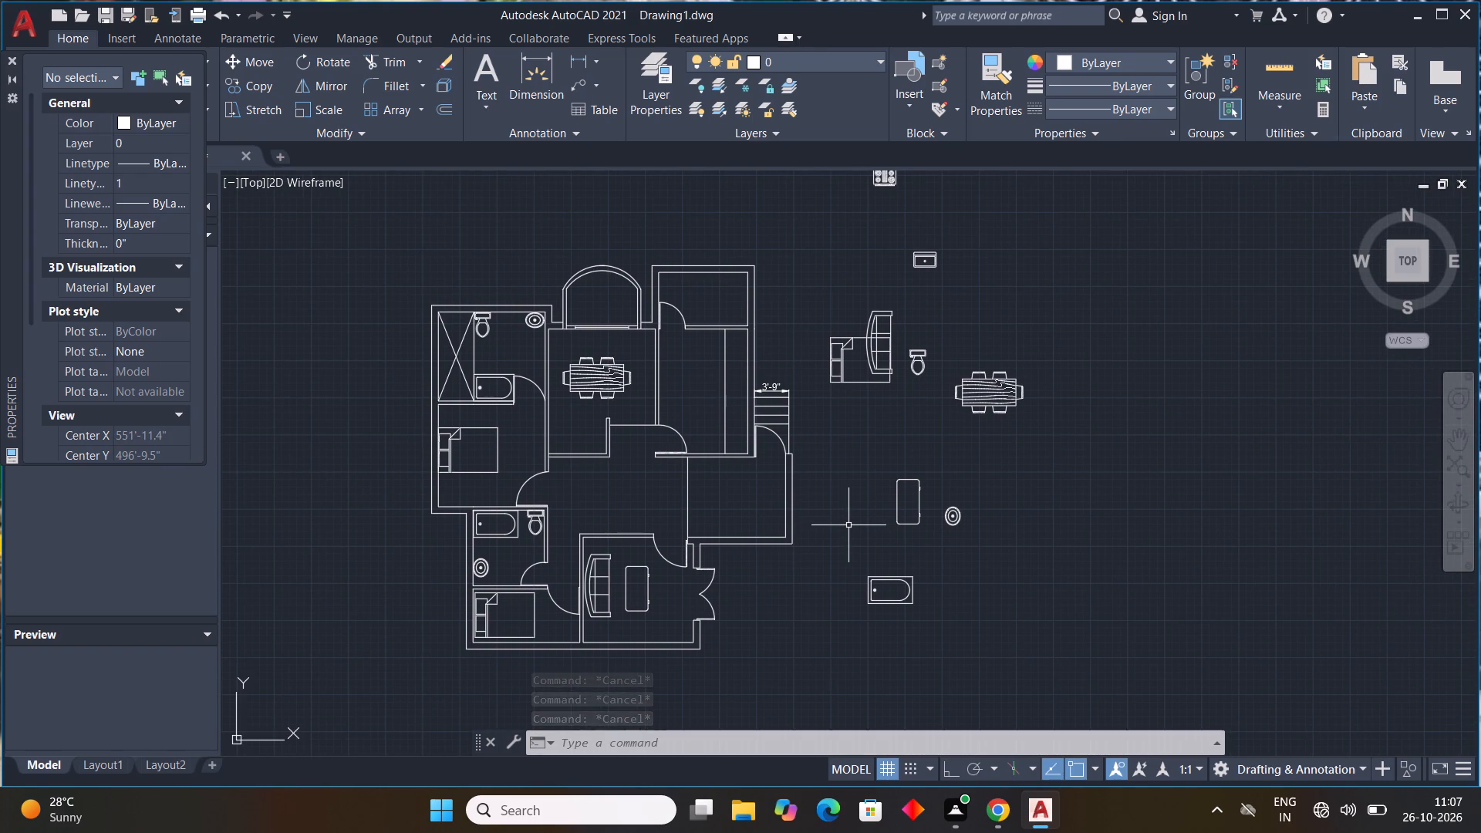
{"action": "middle_click_drag", "start_coordinate": [866, 508], "coordinate": [945, 501]}
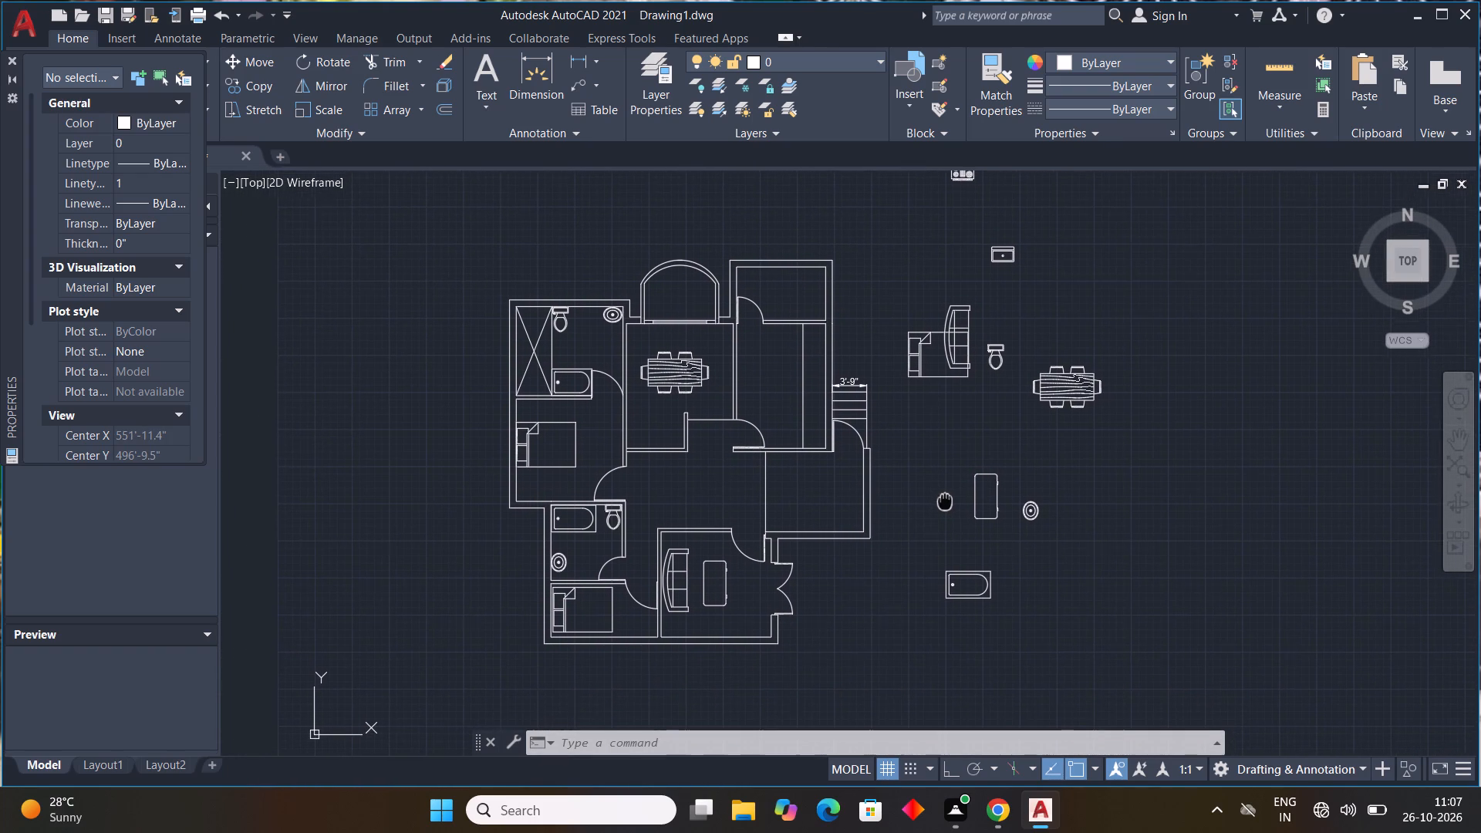
{"action": "middle_click_drag", "start_coordinate": [945, 501], "coordinate": [953, 487]}
{"action": "scroll", "coordinate": [953, 487], "scroll_direction": "down", "scroll_amount": 1}
{"action": "scroll", "coordinate": [963, 365], "scroll_direction": "up", "scroll_amount": 2}
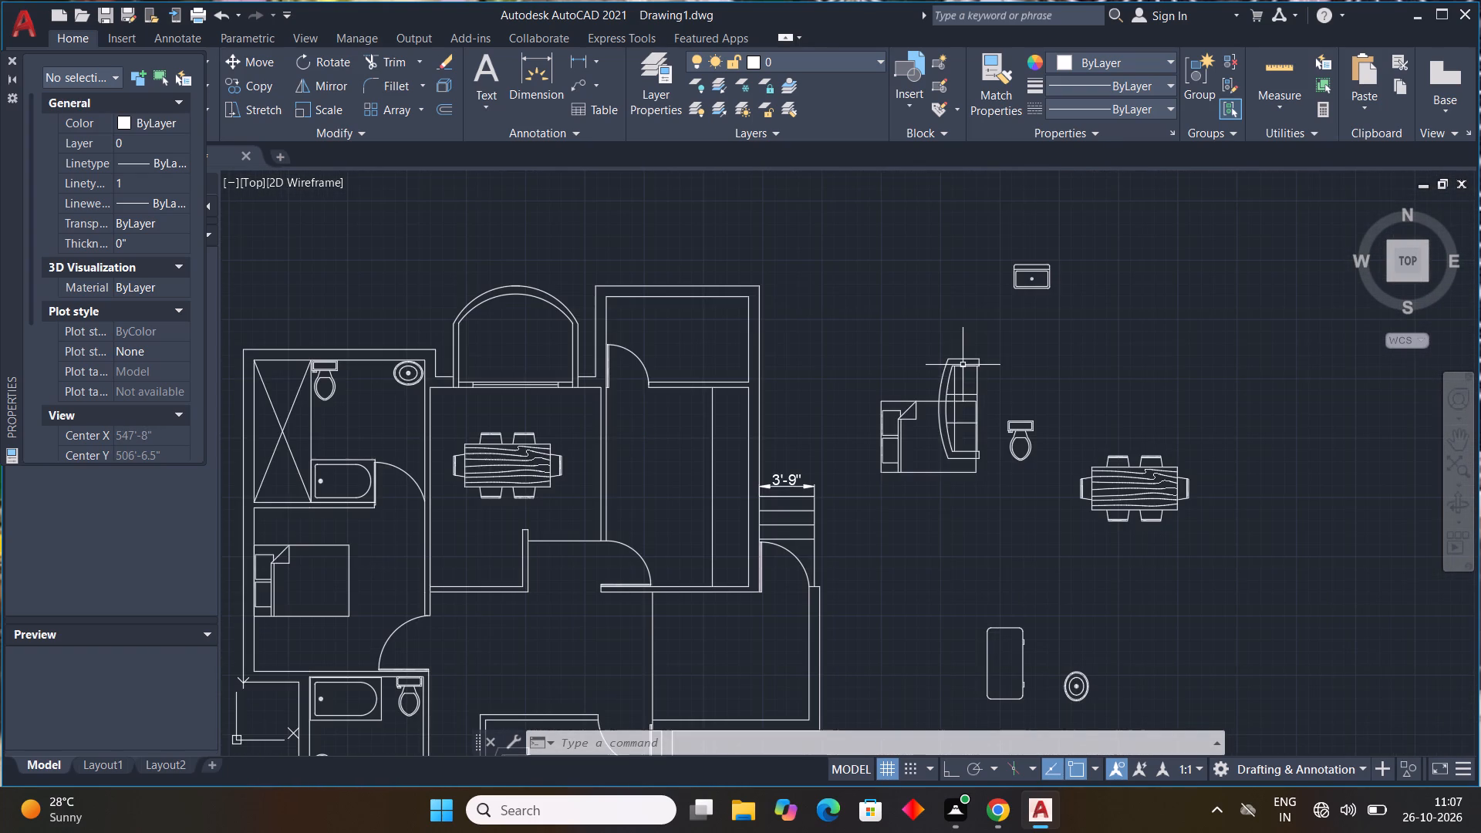
{"action": "left_click", "coordinate": [963, 363]}
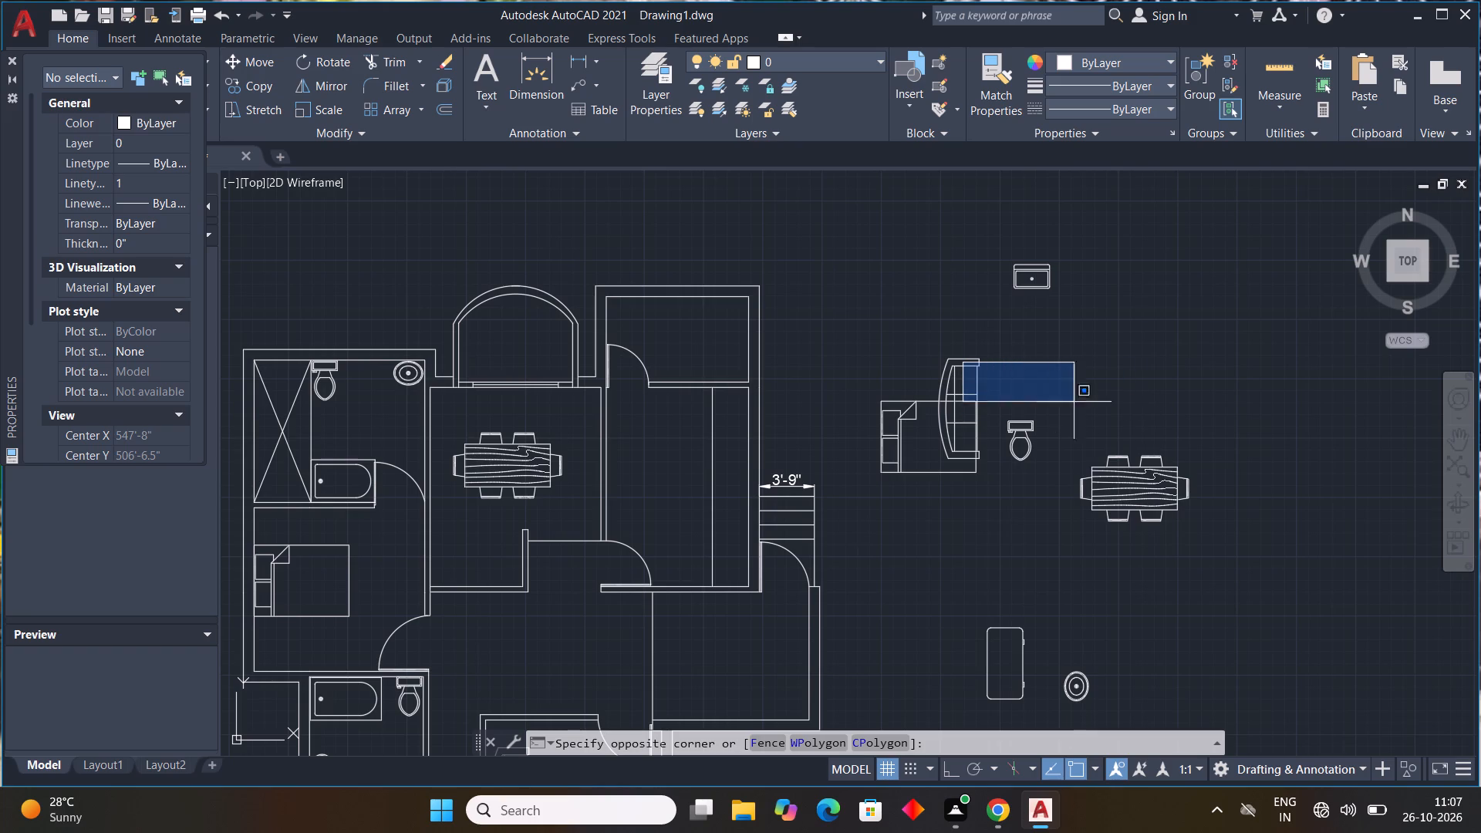
{"action": "left_click", "coordinate": [902, 348]}
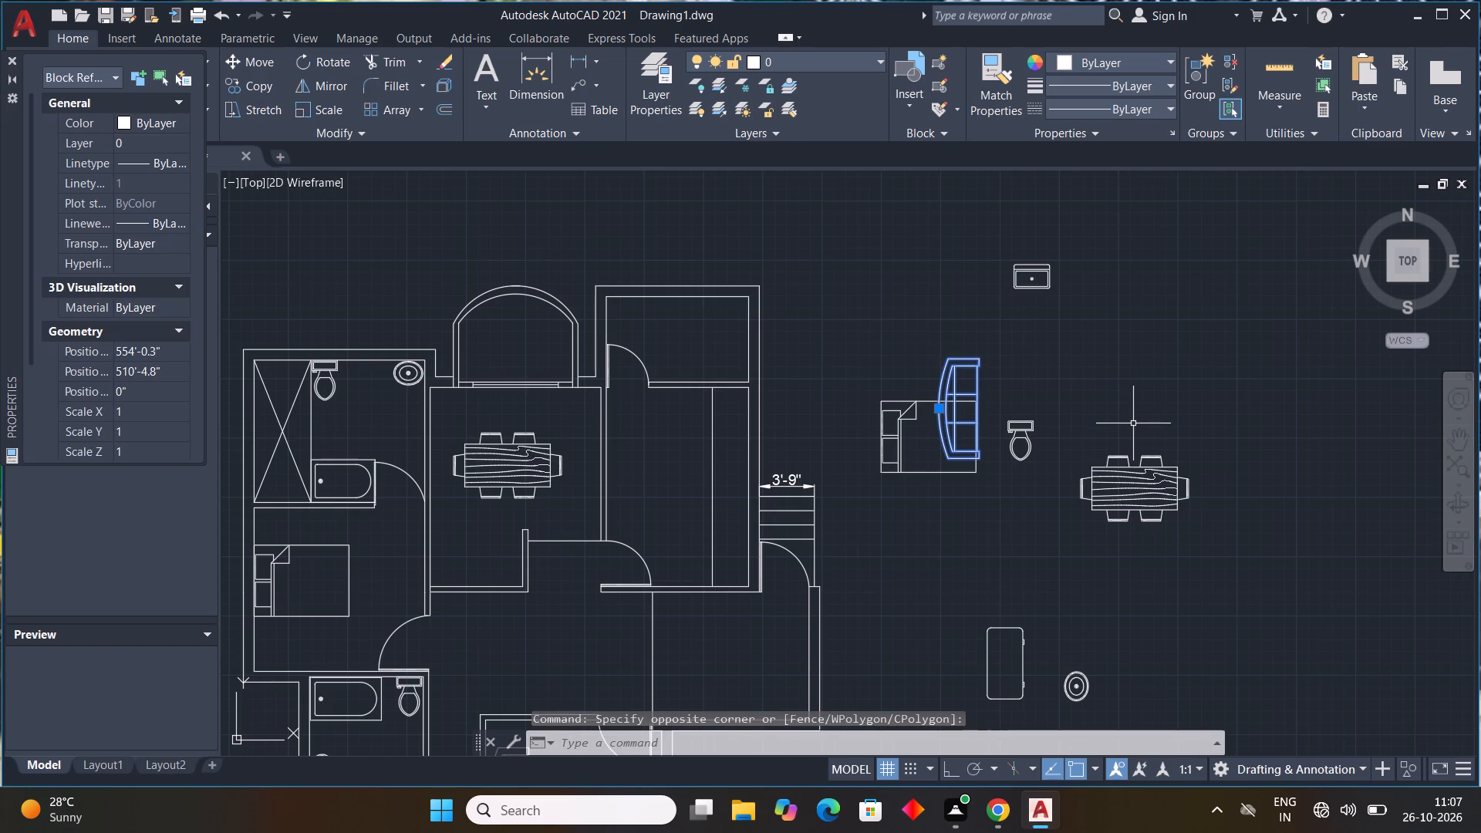
{"action": "type", "text": "ro"}
{"action": "key", "text": "space"}
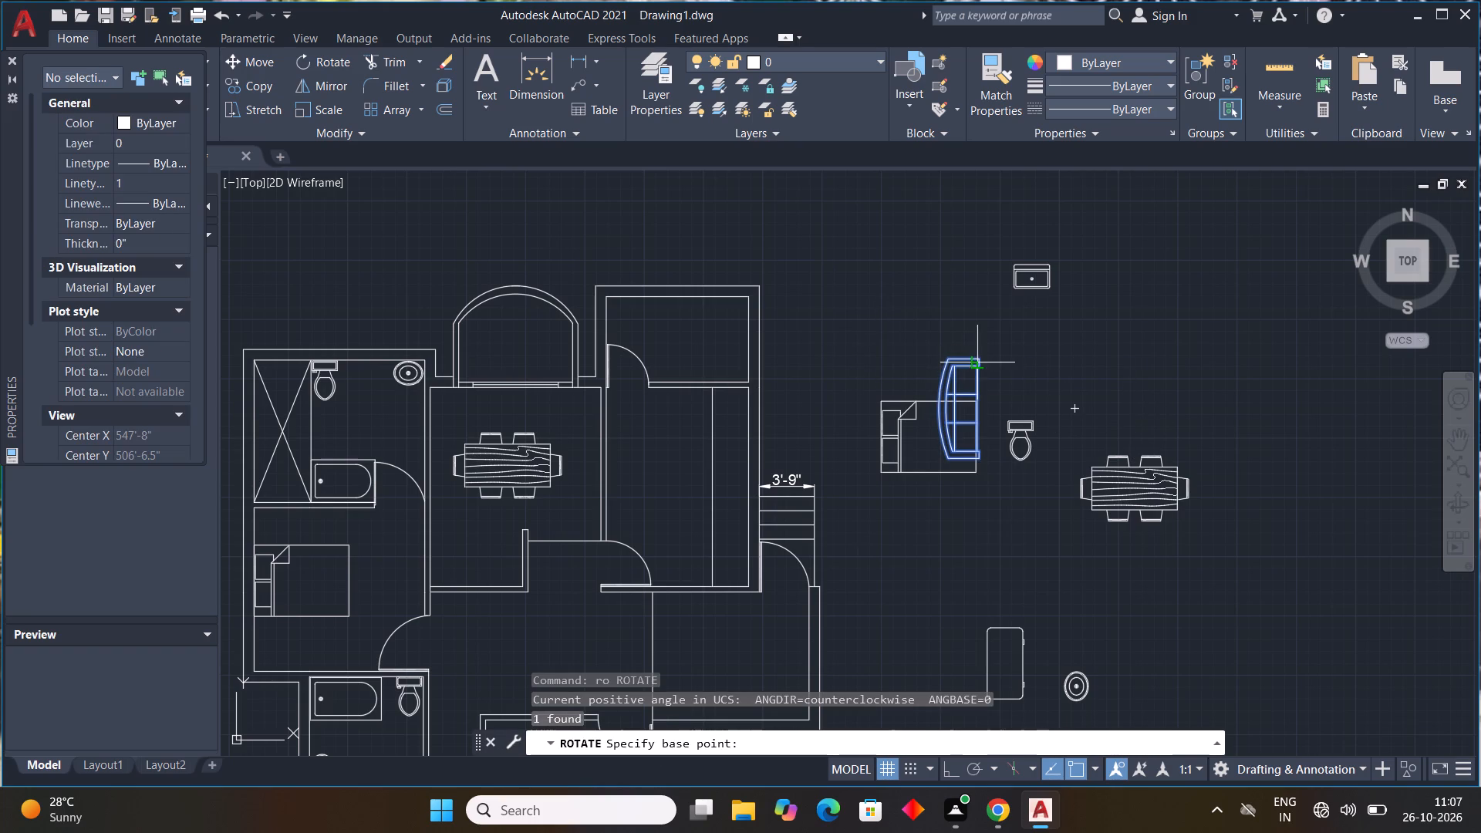
{"action": "left_click_drag", "start_coordinate": [973, 359], "coordinate": [964, 350]}
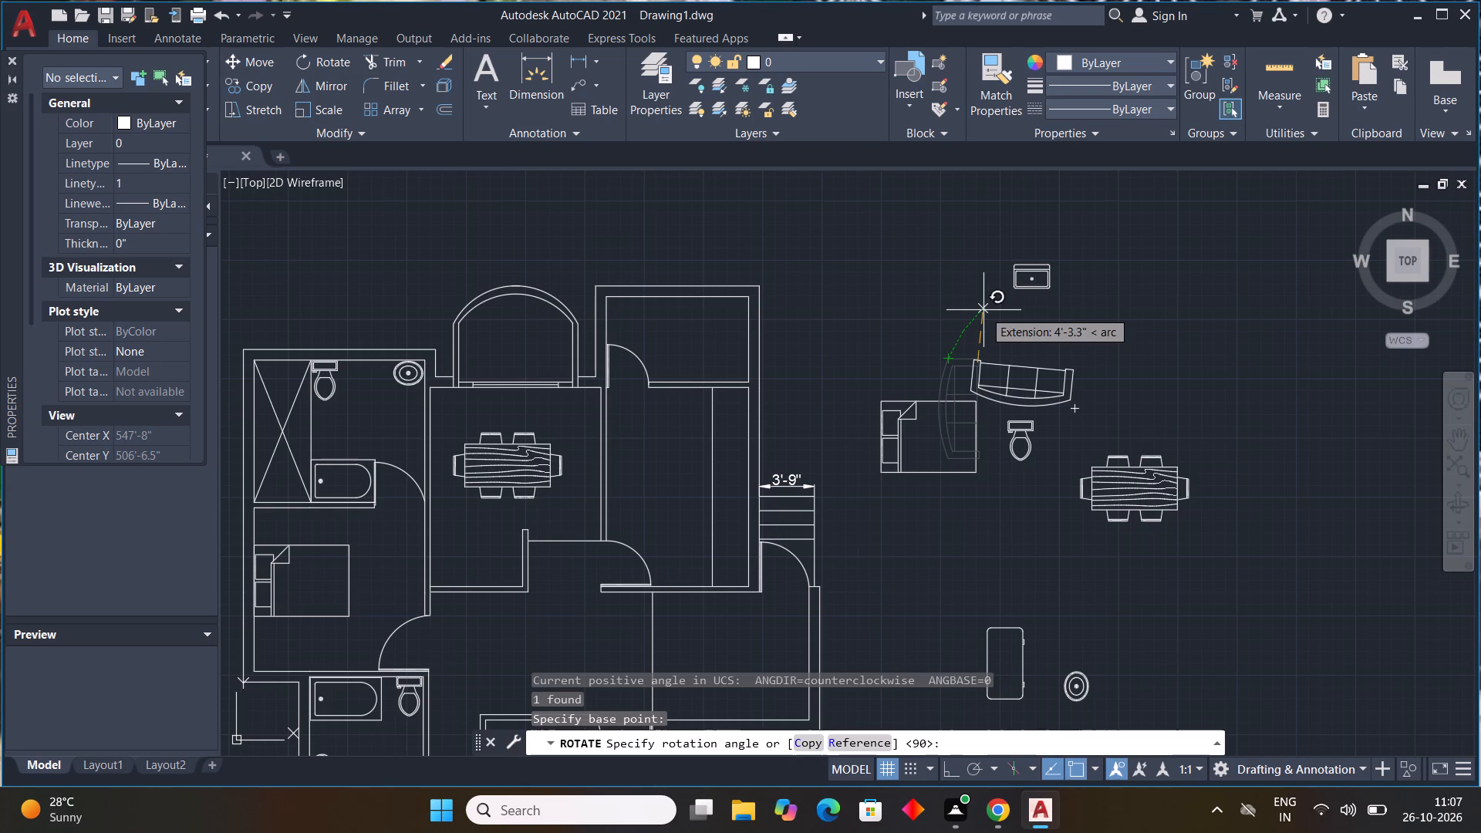
{"action": "key", "text": "F8"}
{"action": "left_click", "coordinate": [977, 308]}
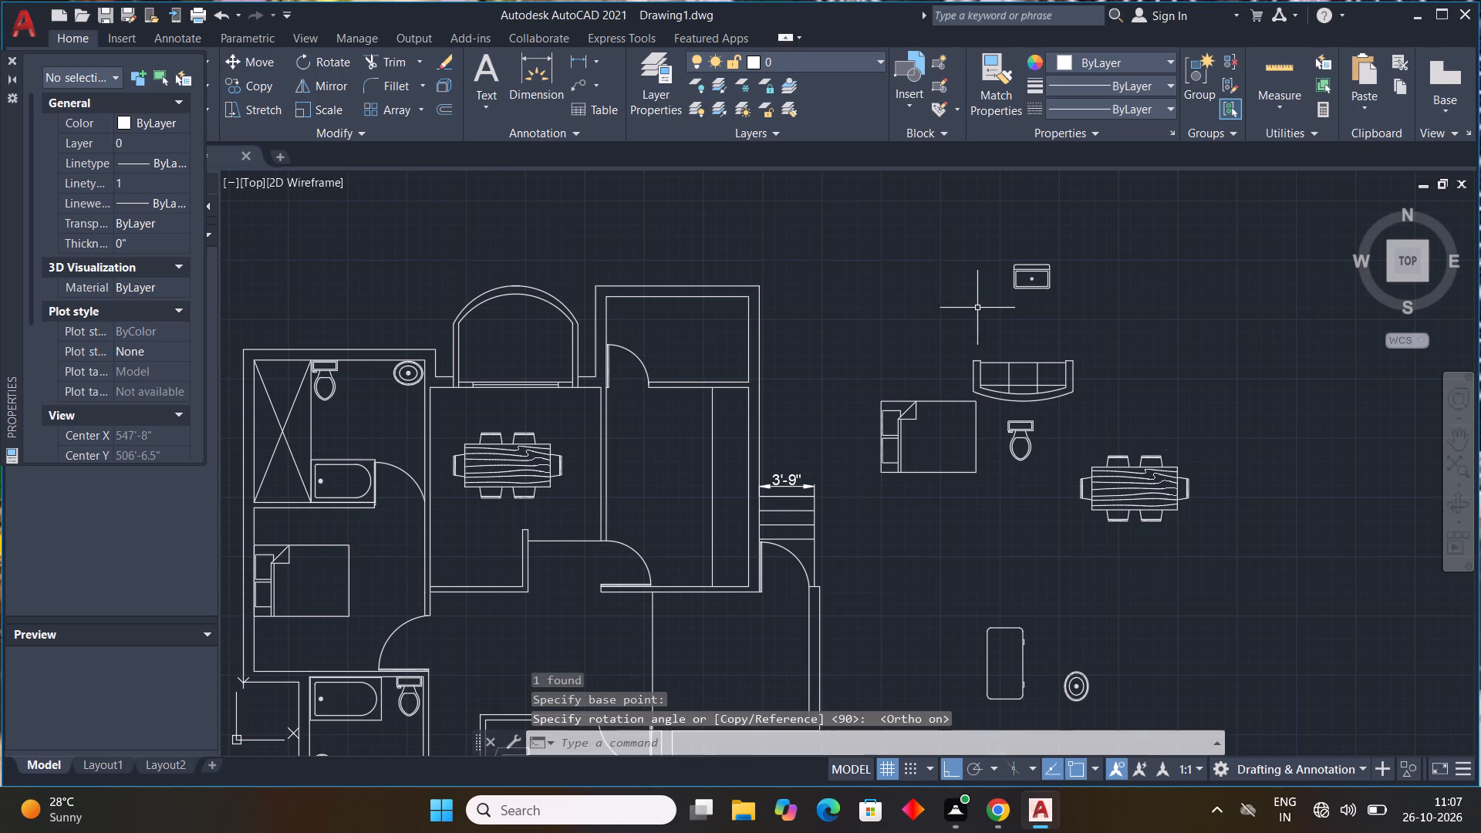
Copy the rotated sofa with Ortho off into the central hall, its back along the north wall of the double-door room.
{"action": "left_click_drag", "start_coordinate": [1097, 360], "coordinate": [1073, 363]}
{"action": "left_click", "coordinate": [1048, 382]}
{"action": "type", "text": "co"}
{"action": "key", "text": "space"}
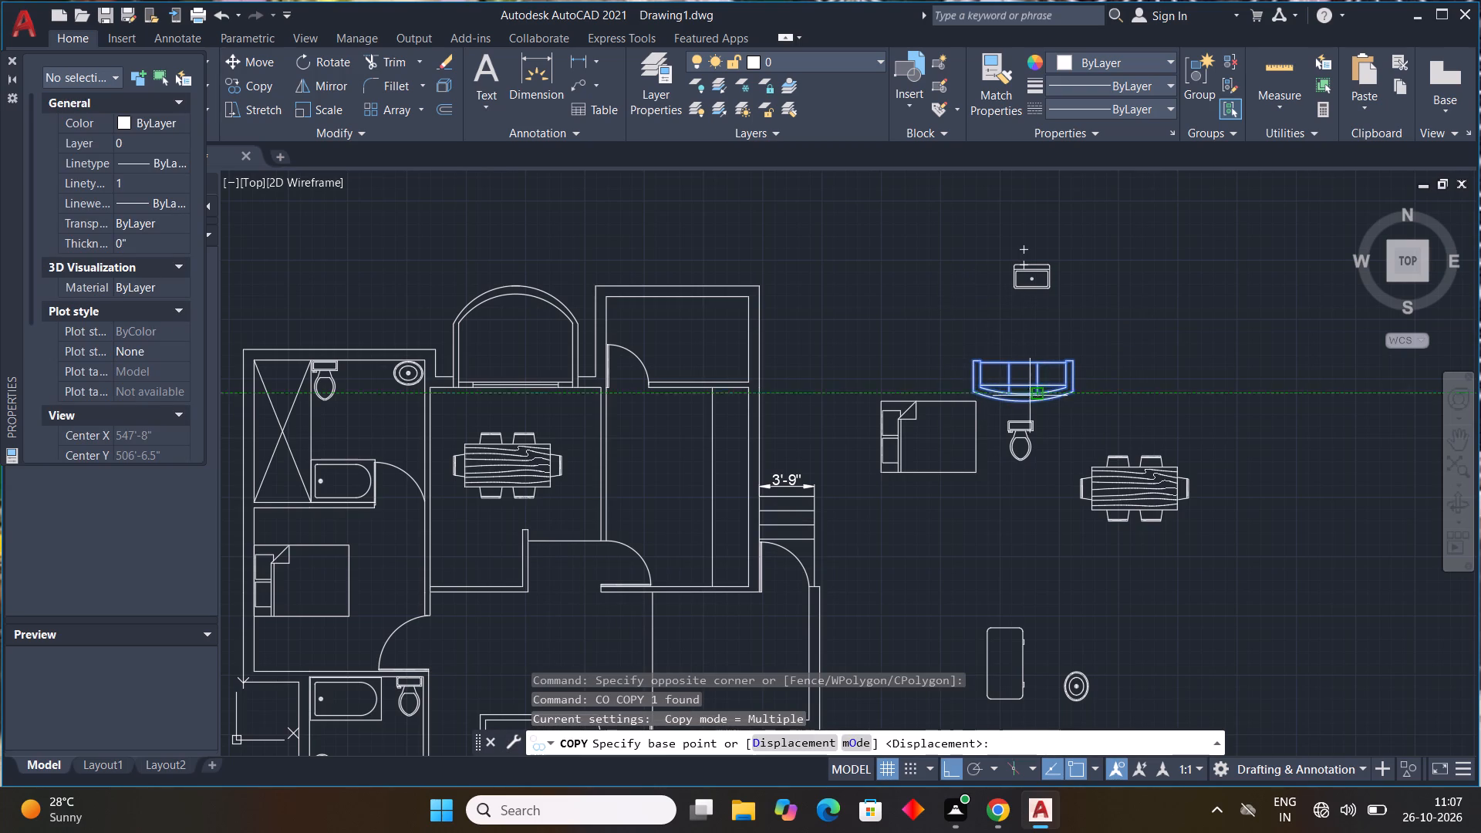
{"action": "left_click_drag", "start_coordinate": [1024, 396], "coordinate": [1024, 403]}
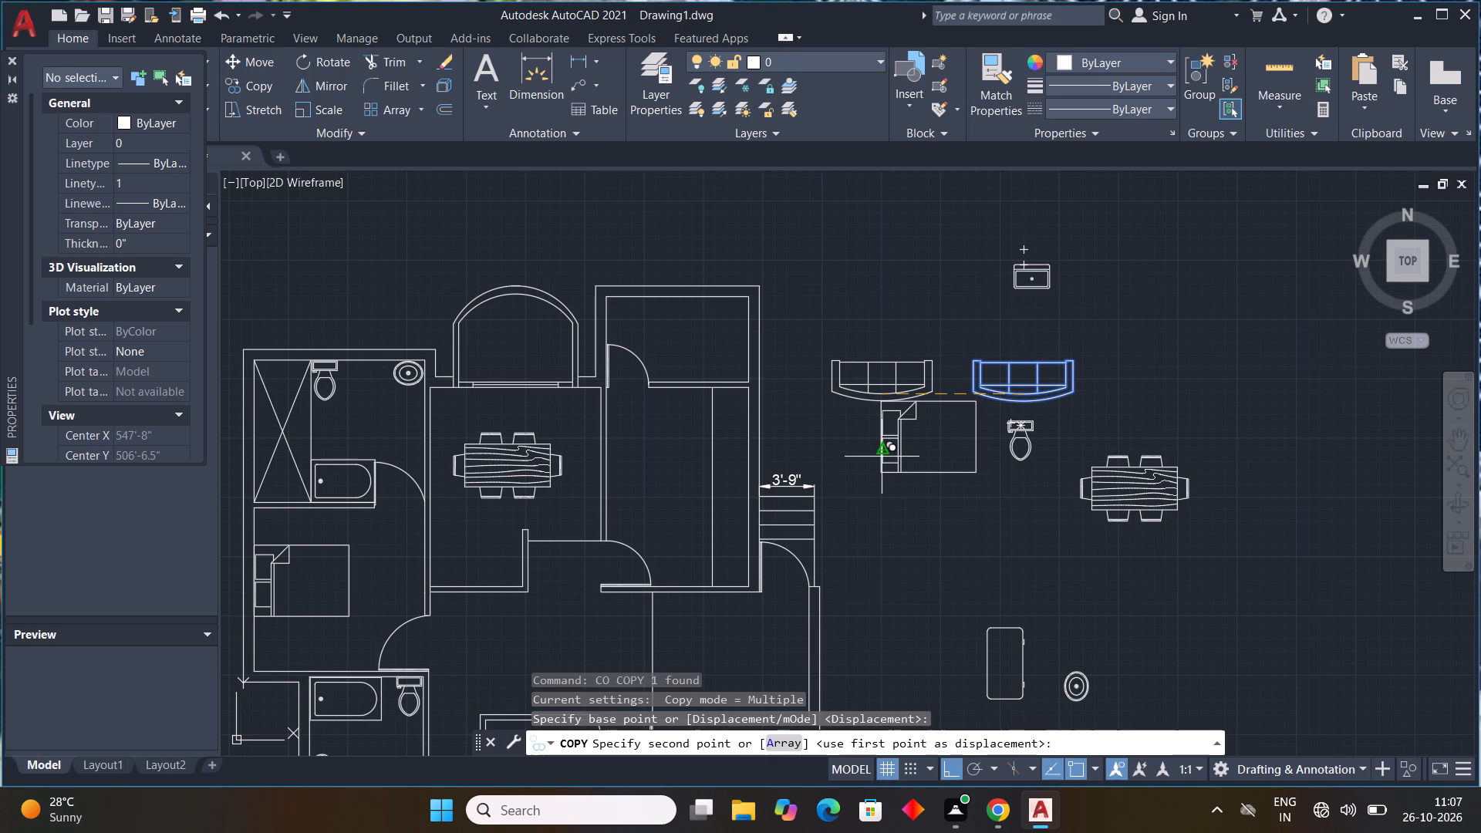
{"action": "key", "text": "F8"}
{"action": "middle_click_drag", "start_coordinate": [811, 514], "coordinate": [1061, 373]}
{"action": "middle_click", "coordinate": [1061, 373]}
{"action": "middle_click_drag", "start_coordinate": [764, 558], "coordinate": [805, 525]}
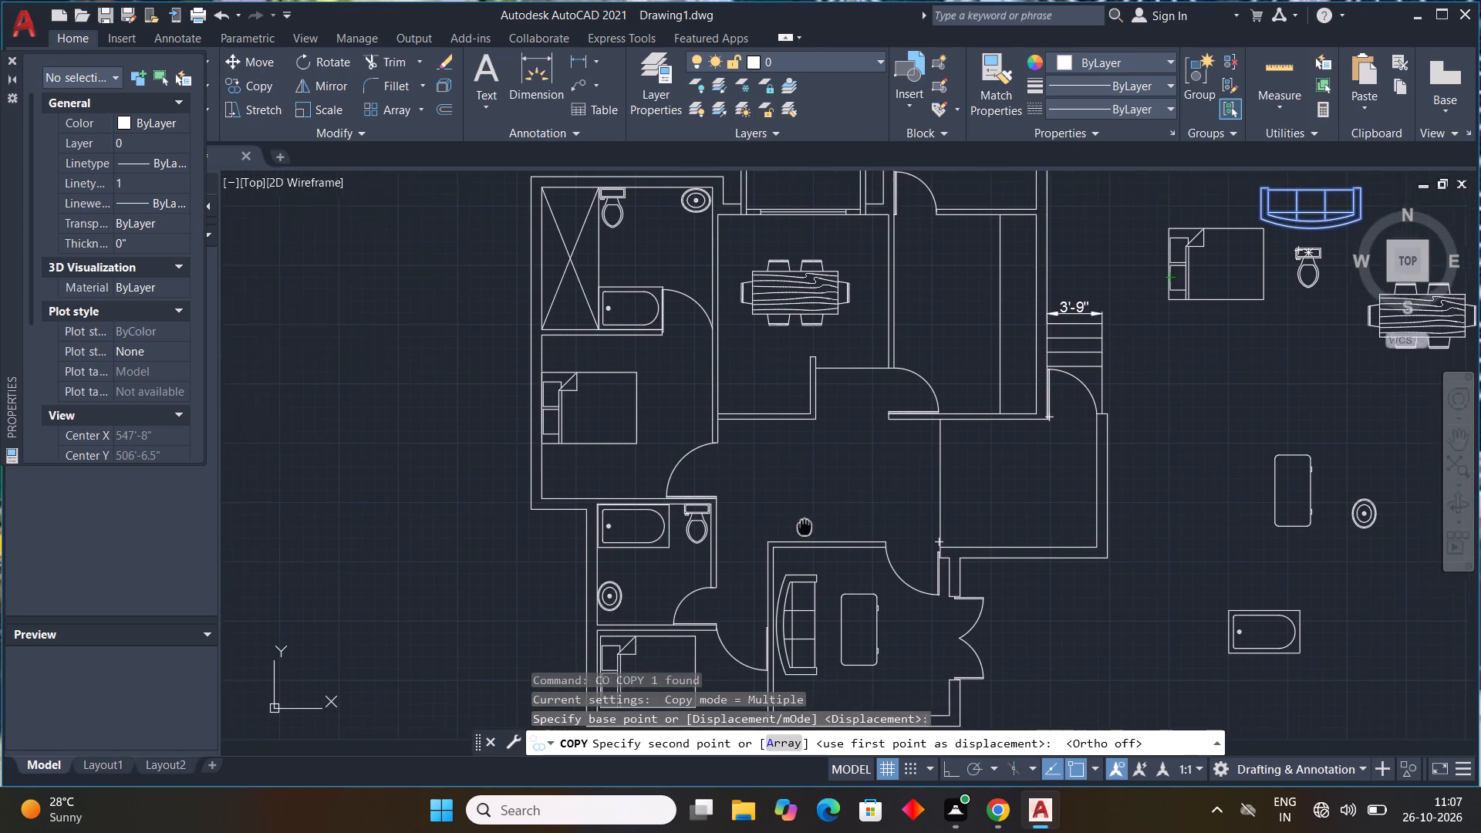
{"action": "middle_click_drag", "start_coordinate": [805, 525], "coordinate": [810, 519]}
{"action": "scroll", "coordinate": [844, 520], "scroll_direction": "up", "scroll_amount": 3}
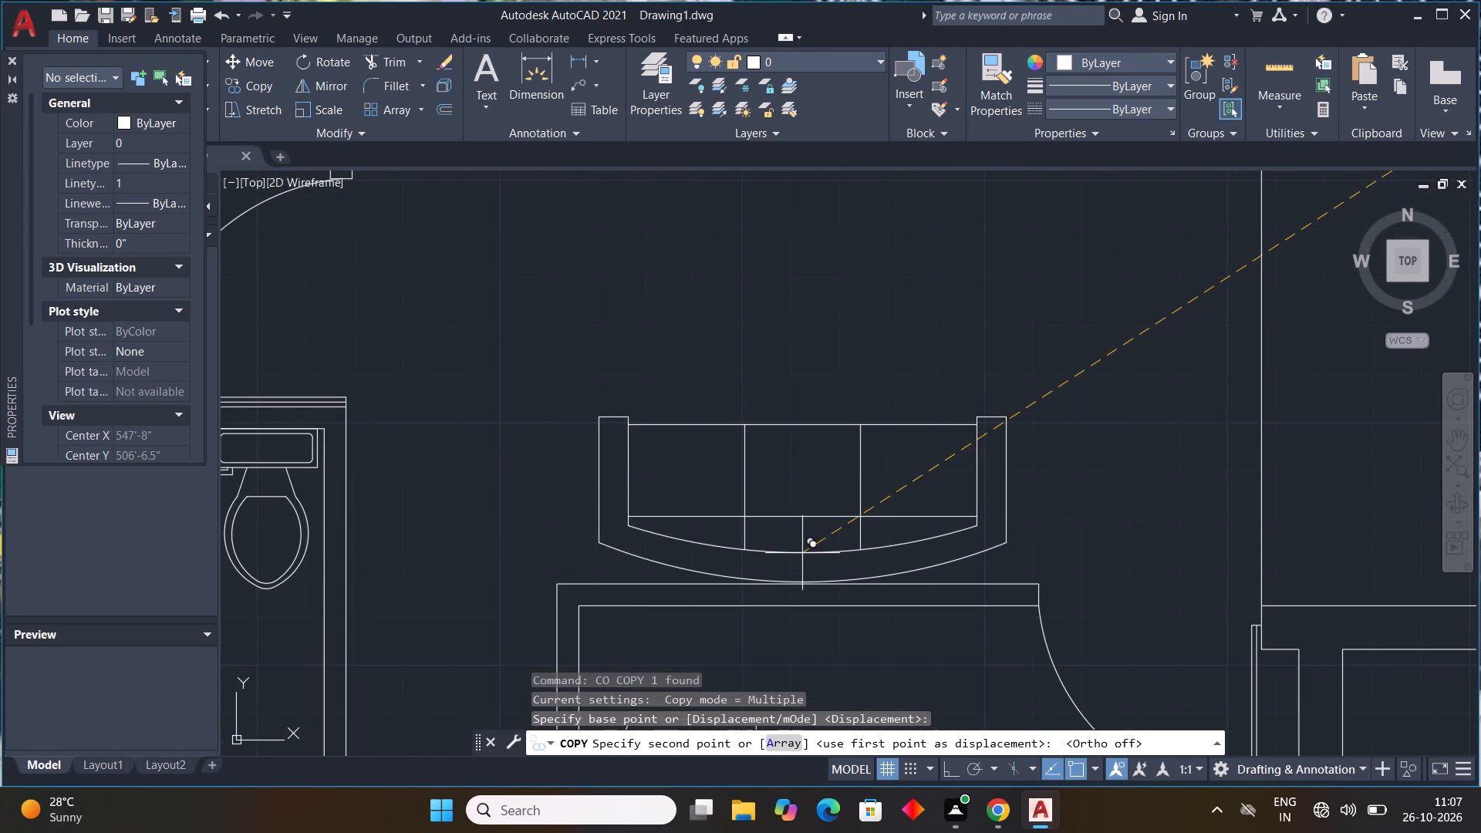
{"action": "left_click", "coordinate": [805, 551]}
{"action": "key", "text": "Escape"}
{"action": "scroll", "coordinate": [883, 497], "scroll_direction": "down", "scroll_amount": 3}
{"action": "scroll", "coordinate": [986, 508], "scroll_direction": "down", "scroll_amount": 3}
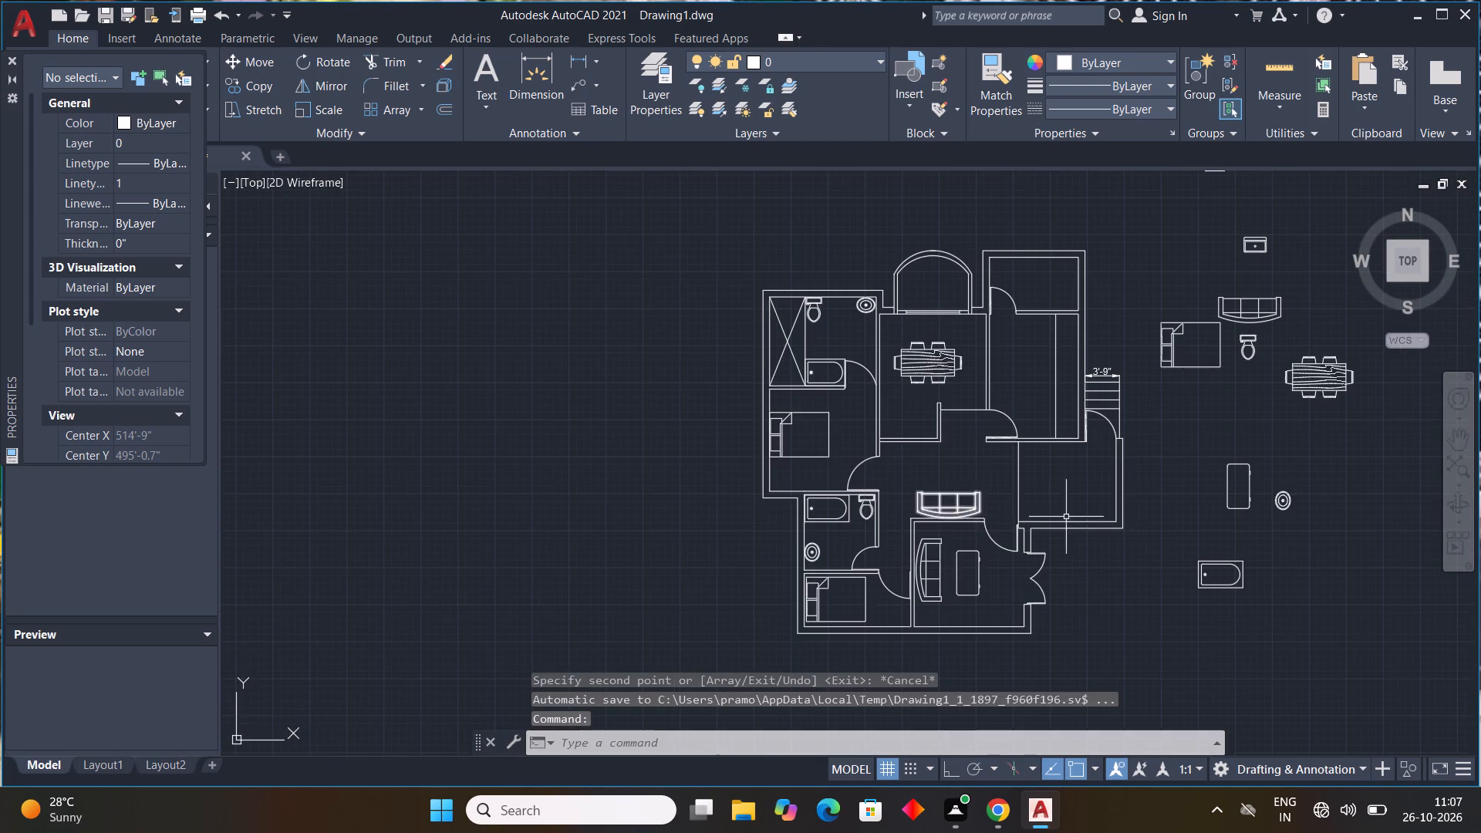
Rotate the table outside the plan 270 degrees about its northeast corner with Ortho on, so its long sides run east-west.
{"action": "middle_click_drag", "start_coordinate": [1067, 517], "coordinate": [940, 500]}
{"action": "middle_click_drag", "start_coordinate": [927, 499], "coordinate": [917, 499]}
{"action": "scroll", "coordinate": [1203, 480], "scroll_direction": "up", "scroll_amount": 2}
{"action": "left_click_drag", "start_coordinate": [1010, 386], "coordinate": [973, 411]}
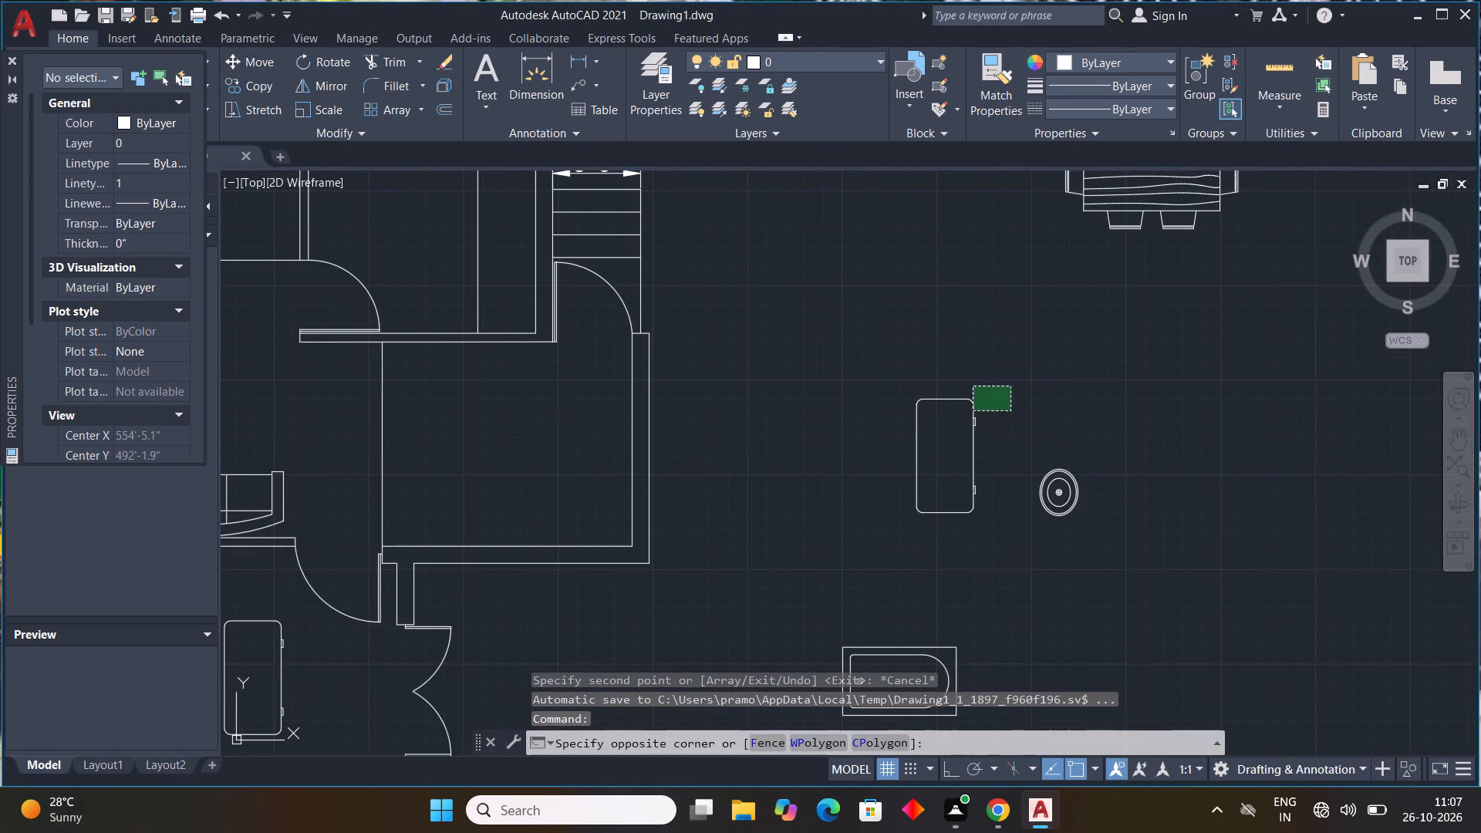
{"action": "left_click", "coordinate": [869, 556]}
{"action": "key", "text": "r"}
{"action": "key", "text": "o"}
{"action": "key", "text": "space"}
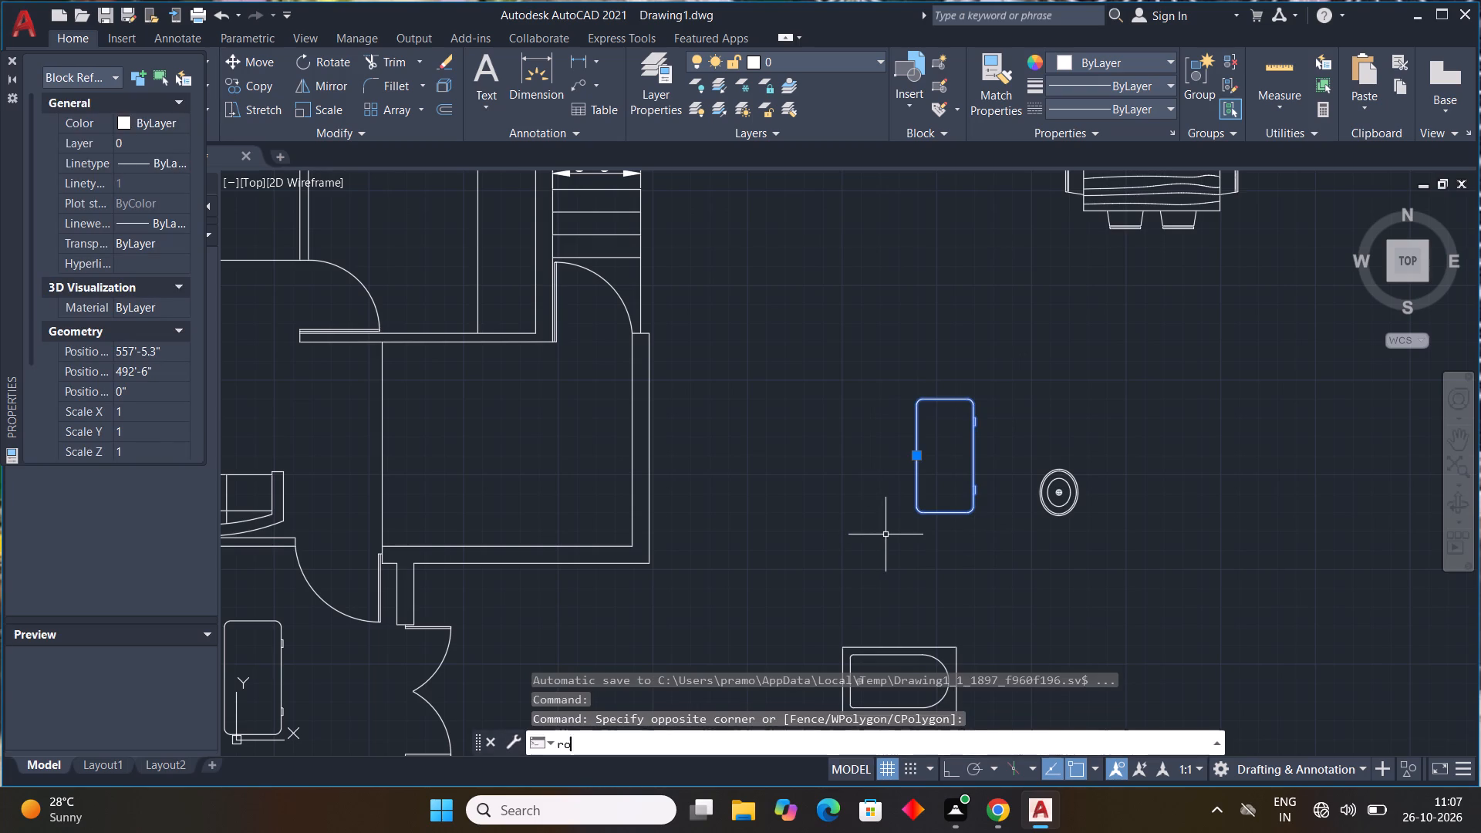
{"action": "left_click_drag", "start_coordinate": [980, 399], "coordinate": [953, 390]}
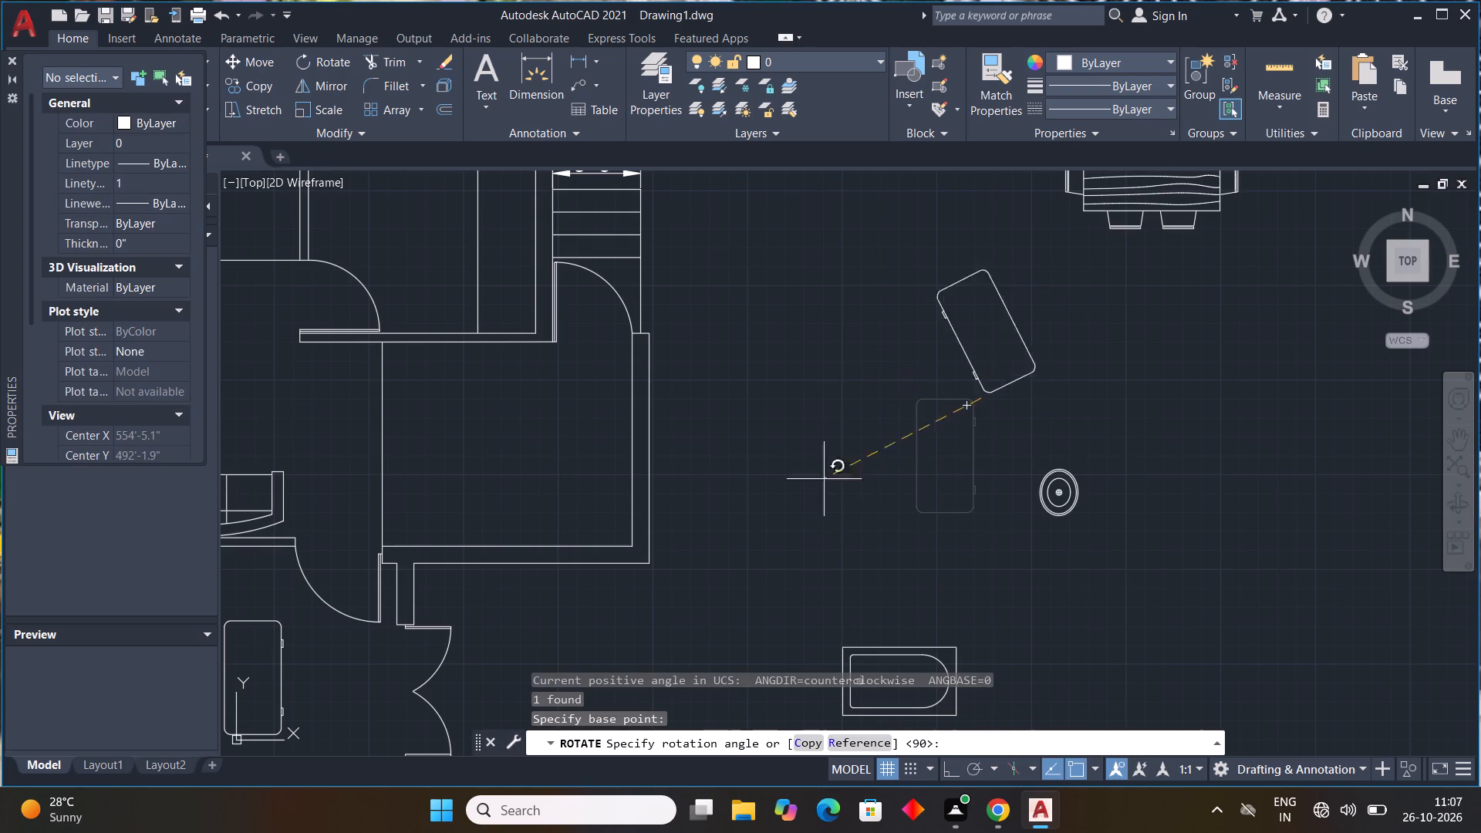
{"action": "key", "text": "F8"}
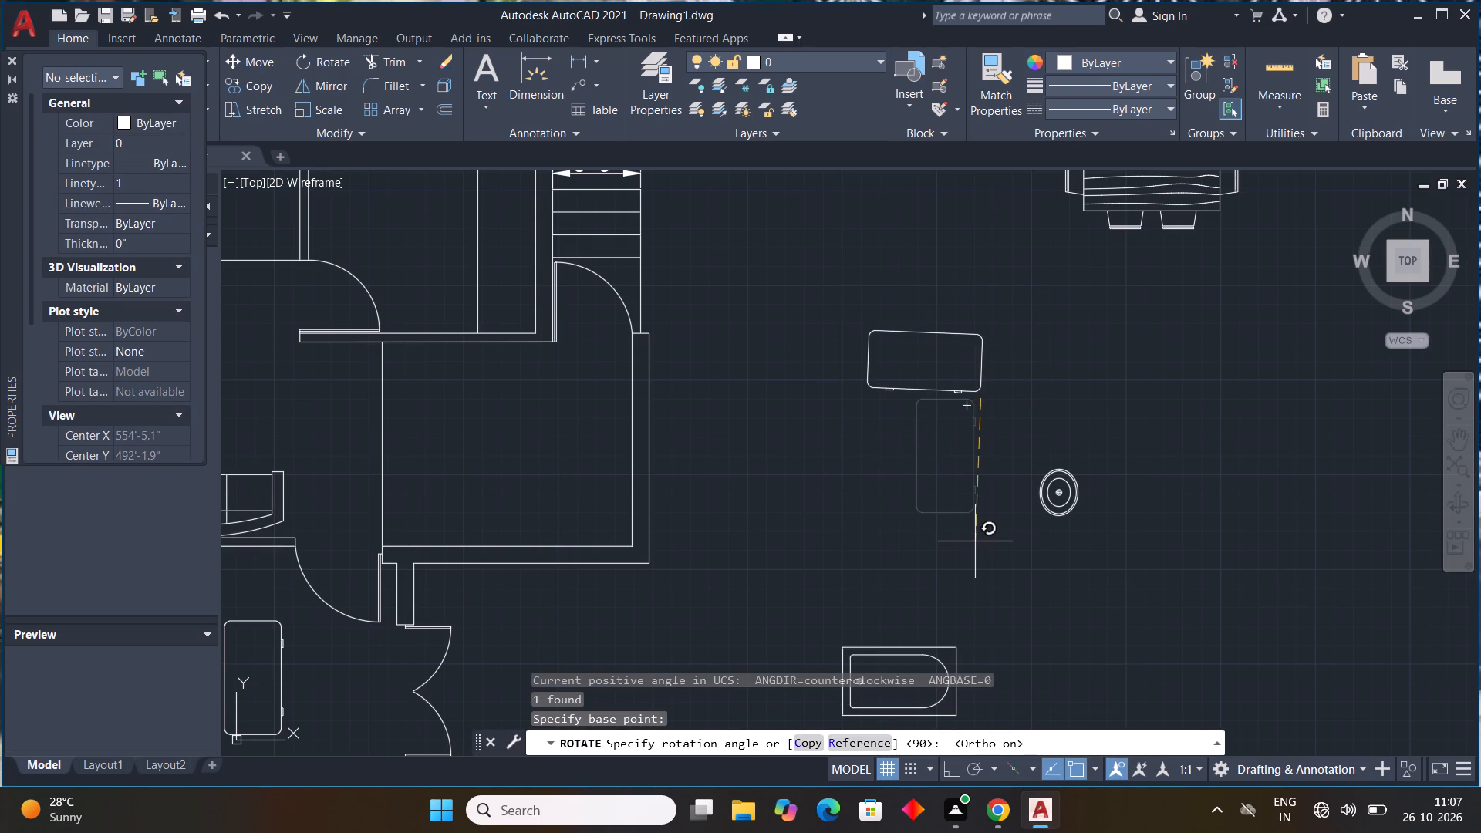
{"action": "left_click", "coordinate": [973, 540]}
Copy the rotated table with Ortho off into the central hall, just north of the sofa.
{"action": "left_click_drag", "start_coordinate": [1010, 305], "coordinate": [959, 337]}
{"action": "left_click", "coordinate": [825, 420]}
{"action": "key", "text": "c"}
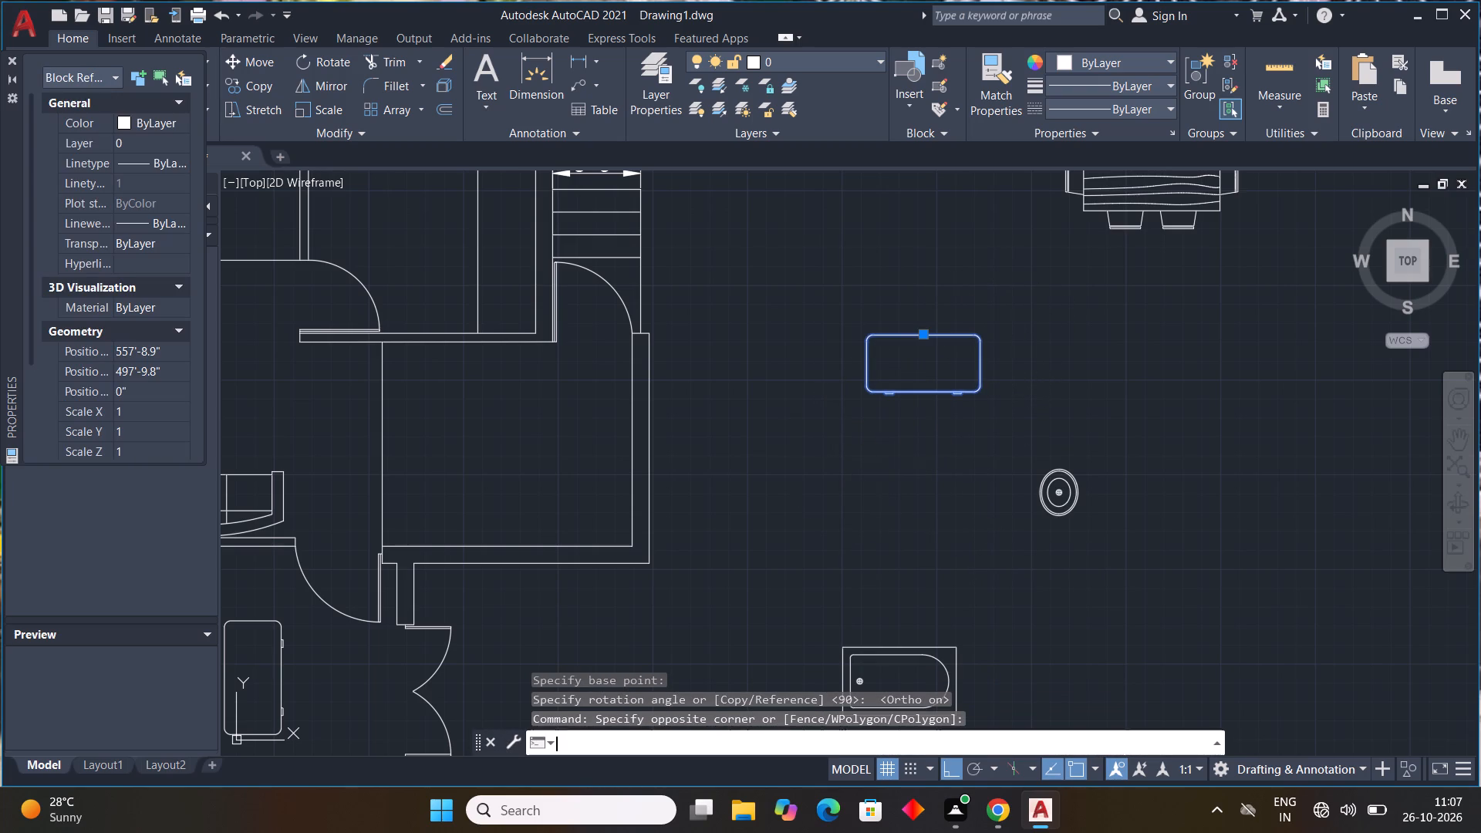
{"action": "key", "text": "o"}
{"action": "key", "text": "space"}
{"action": "left_click", "coordinate": [866, 380]}
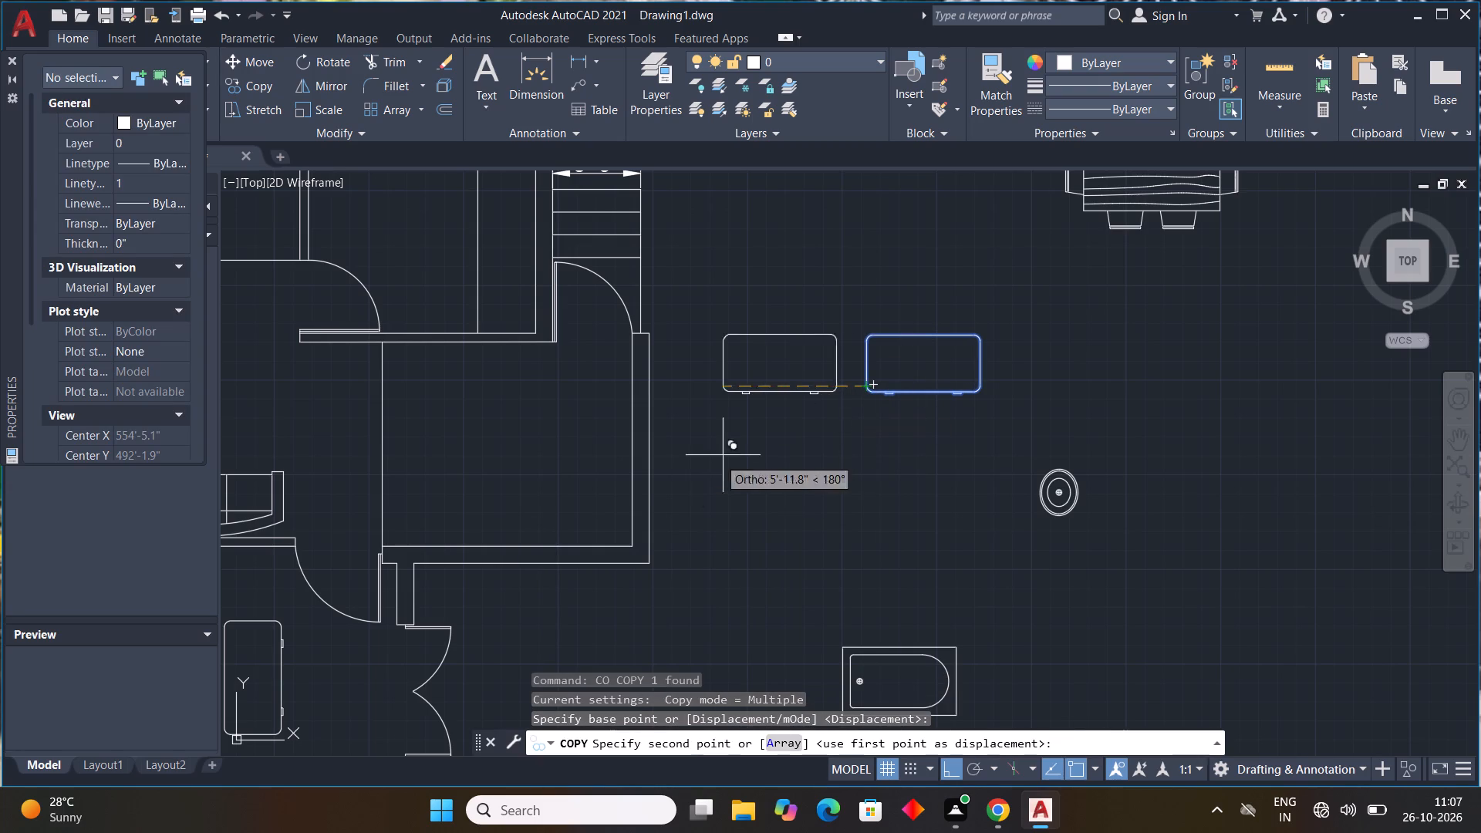
{"action": "key", "text": "F8"}
{"action": "scroll", "coordinate": [702, 494], "scroll_direction": "down", "scroll_amount": 1}
{"action": "middle_click_drag", "start_coordinate": [711, 508], "coordinate": [722, 526]}
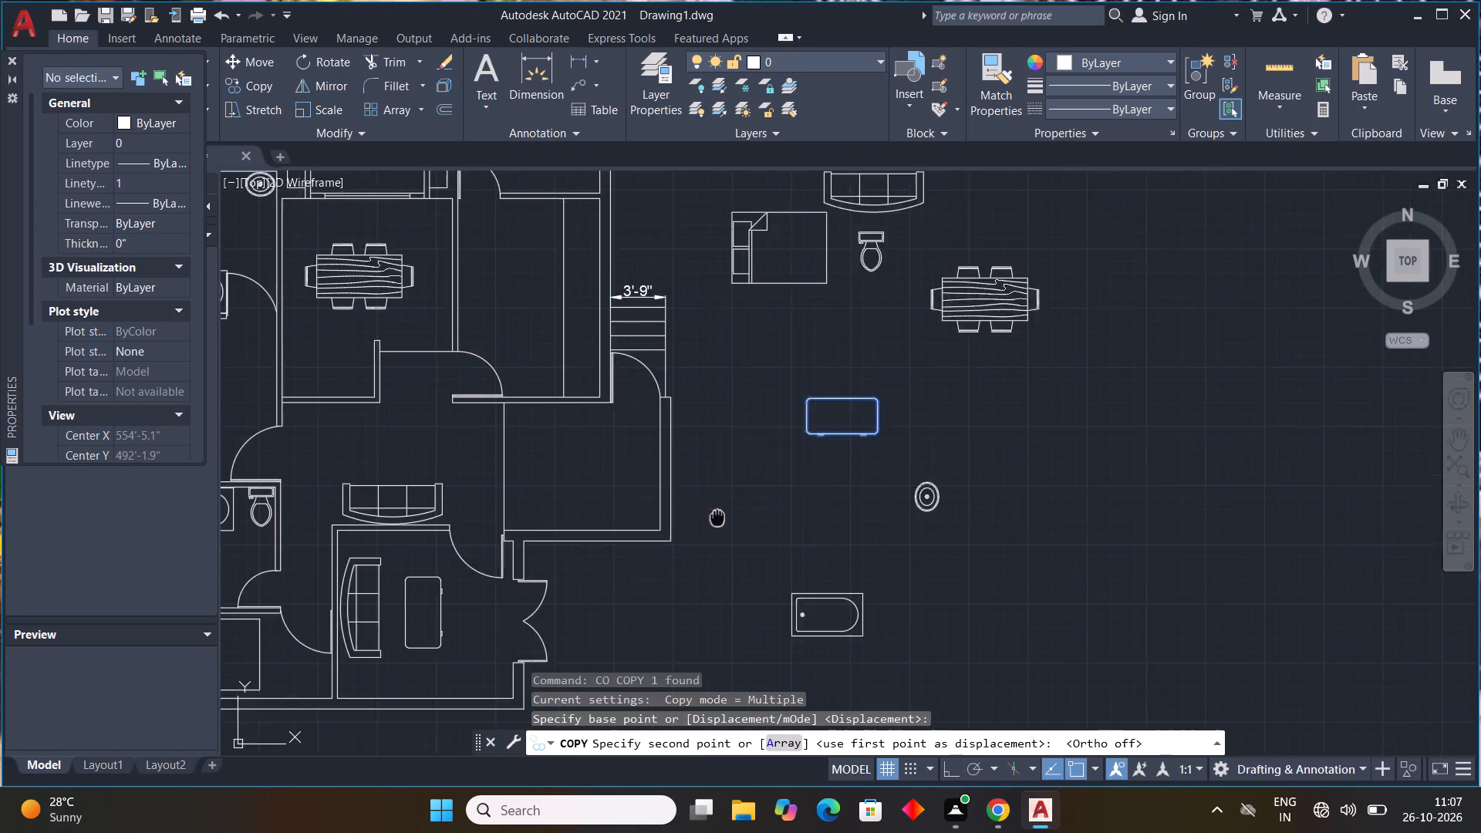
{"action": "middle_click_drag", "start_coordinate": [722, 526], "coordinate": [912, 481]}
{"action": "scroll", "coordinate": [567, 442], "scroll_direction": "up", "scroll_amount": 1}
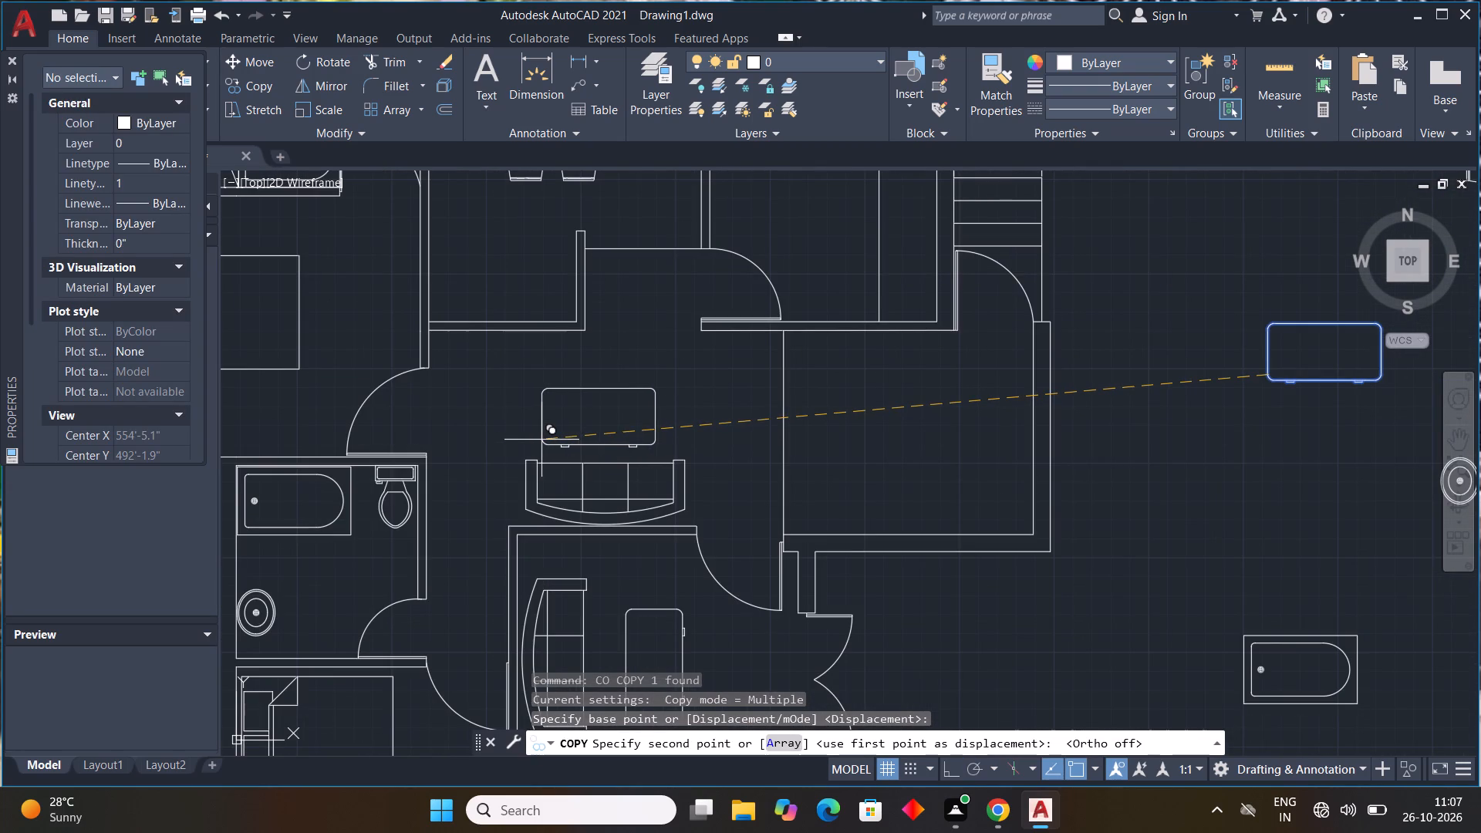
{"action": "left_click", "coordinate": [543, 437]}
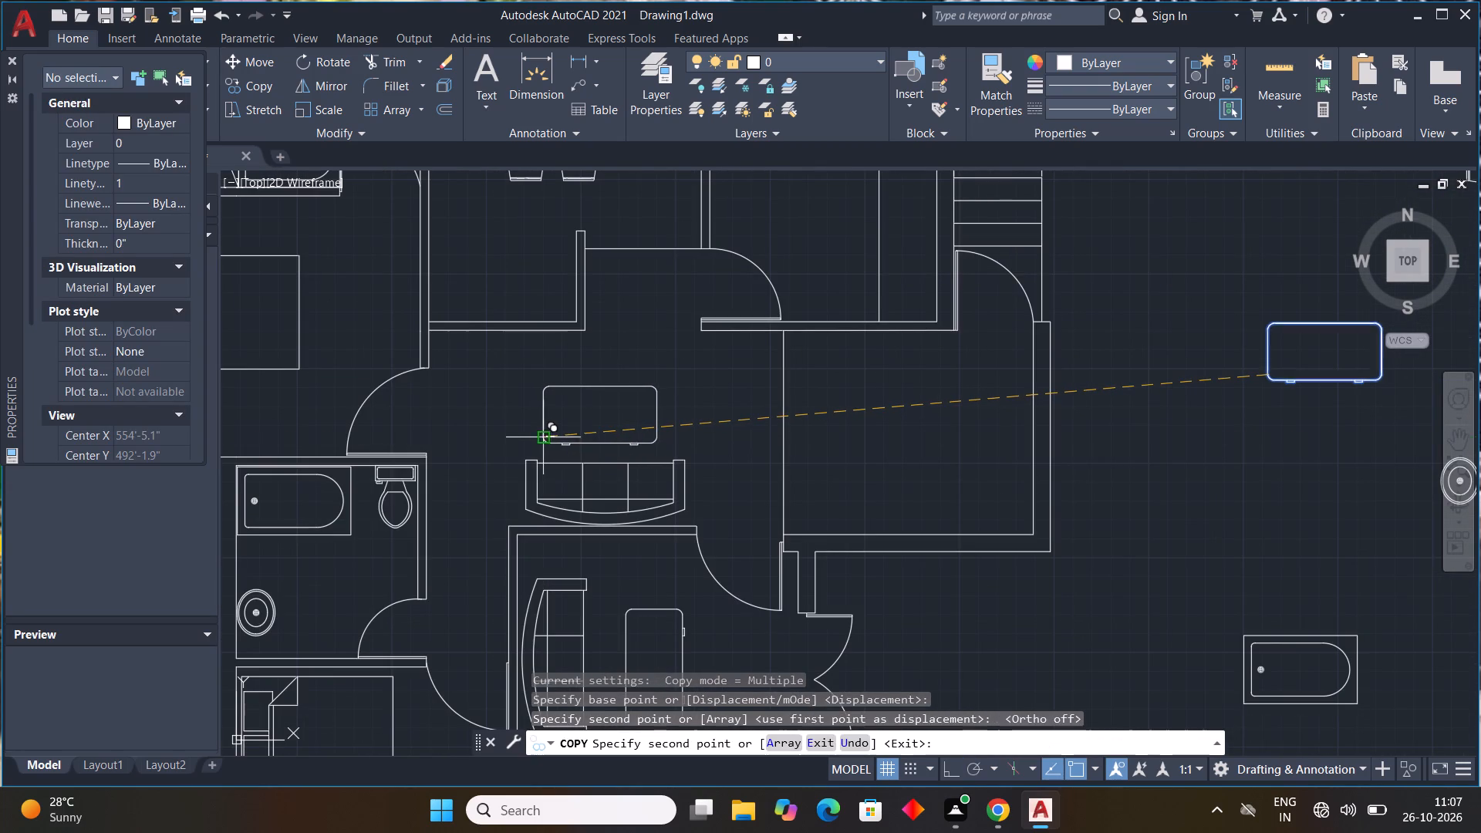
{"action": "key", "text": "Escape"}
{"action": "key", "text": "Escape"}
{"action": "key", "text": "Escape"}
{"action": "key", "text": "Escape"}
{"action": "key", "text": "Escape"}
{"action": "key", "text": "Escape"}
{"action": "key", "text": "Escape"}
Rotate the stove and kitchen sink outside the plan together 270 degrees with Ortho on, near the stove's northeast corner, so their backs face east.
{"action": "middle_click_drag", "start_coordinate": [1062, 410], "coordinate": [1049, 422]}
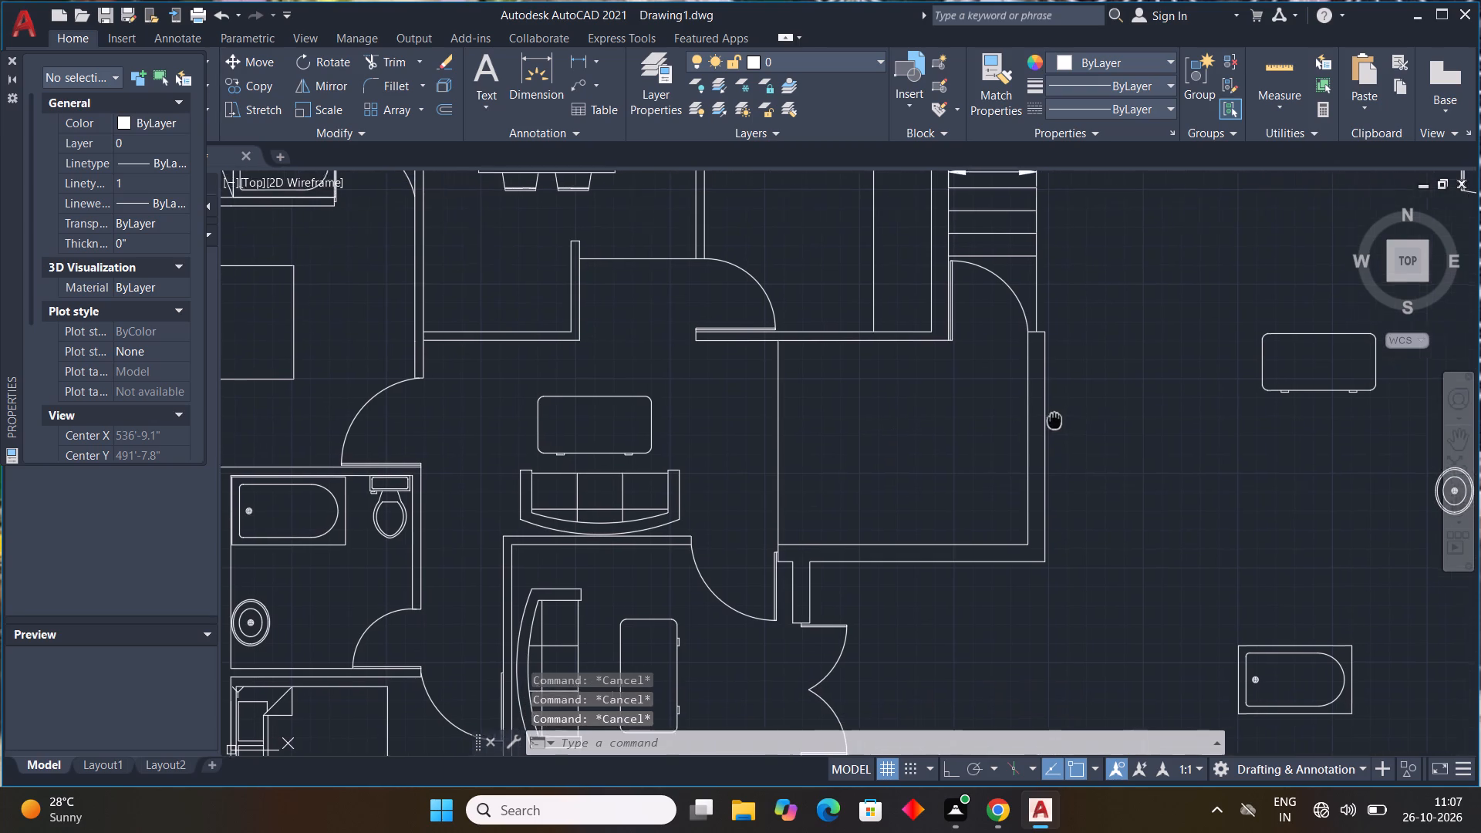
{"action": "middle_click_drag", "start_coordinate": [1049, 422], "coordinate": [1045, 423]}
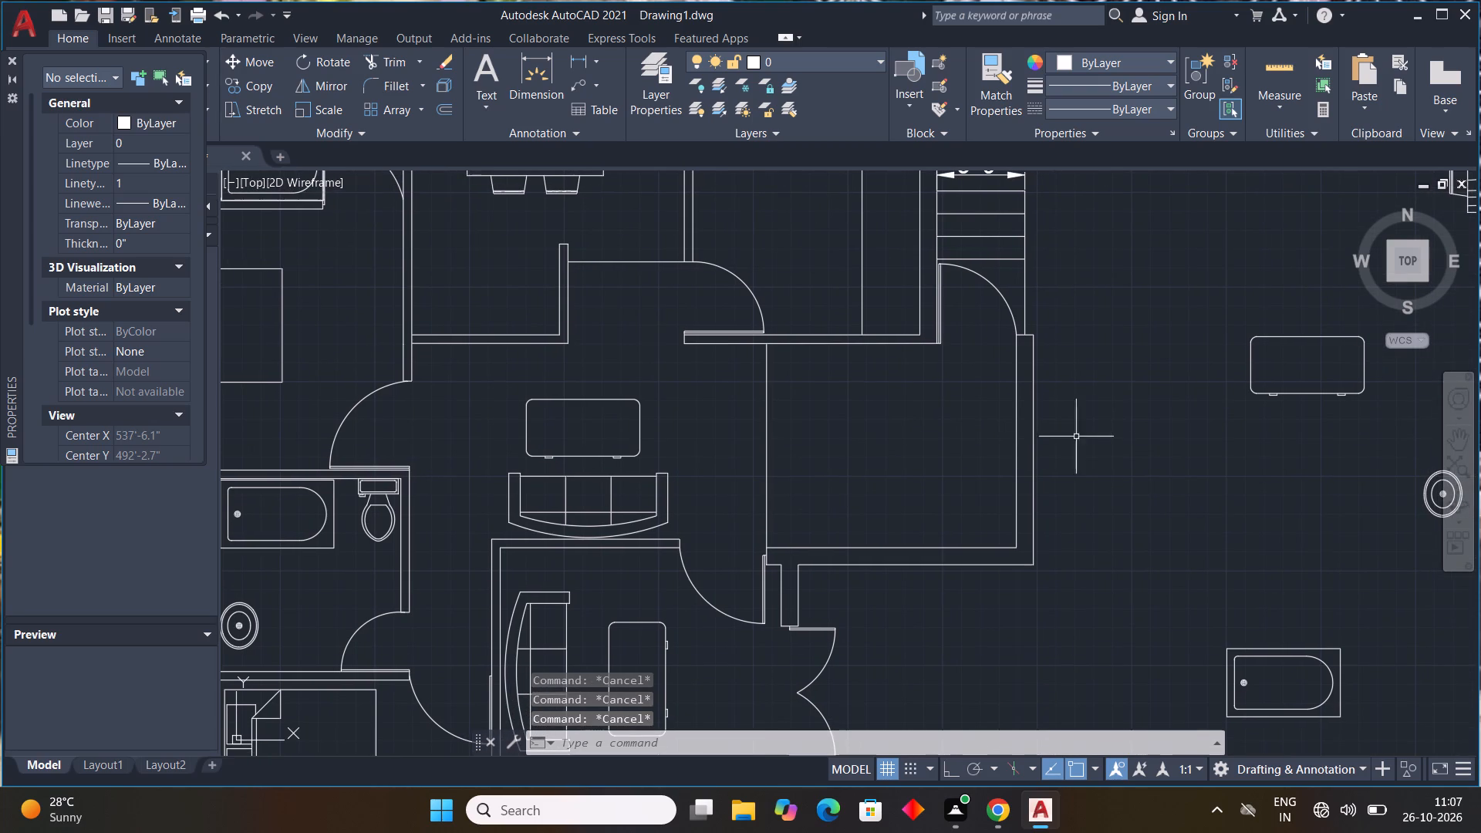
{"action": "middle_click_drag", "start_coordinate": [941, 432], "coordinate": [1093, 535]}
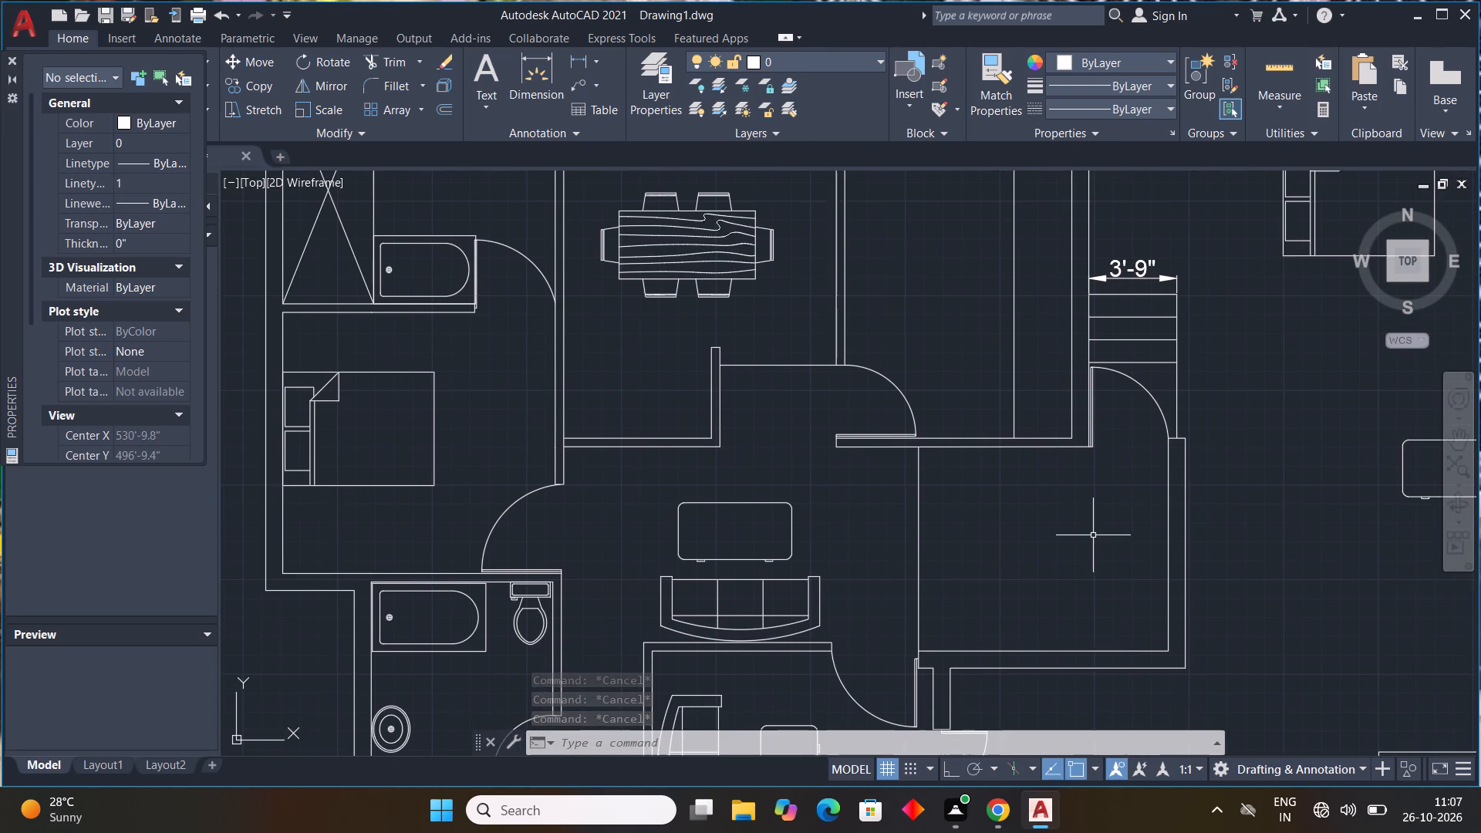
{"action": "middle_click_drag", "start_coordinate": [1084, 526], "coordinate": [884, 644]}
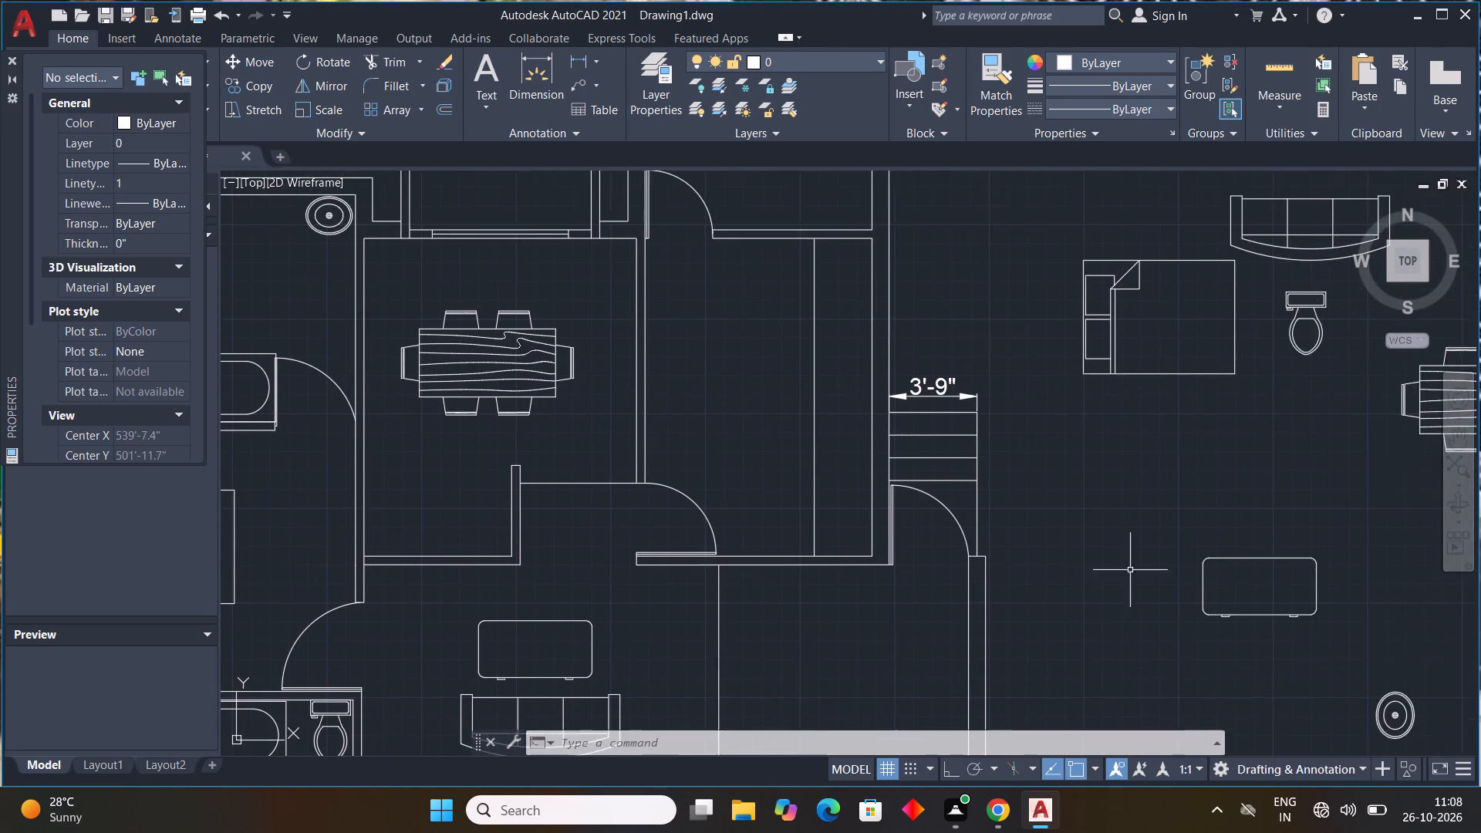
{"action": "scroll", "coordinate": [1176, 545], "scroll_direction": "down", "scroll_amount": 3}
{"action": "scroll", "coordinate": [1197, 363], "scroll_direction": "up", "scroll_amount": 3}
{"action": "middle_click_drag", "start_coordinate": [1200, 359], "coordinate": [1072, 278]}
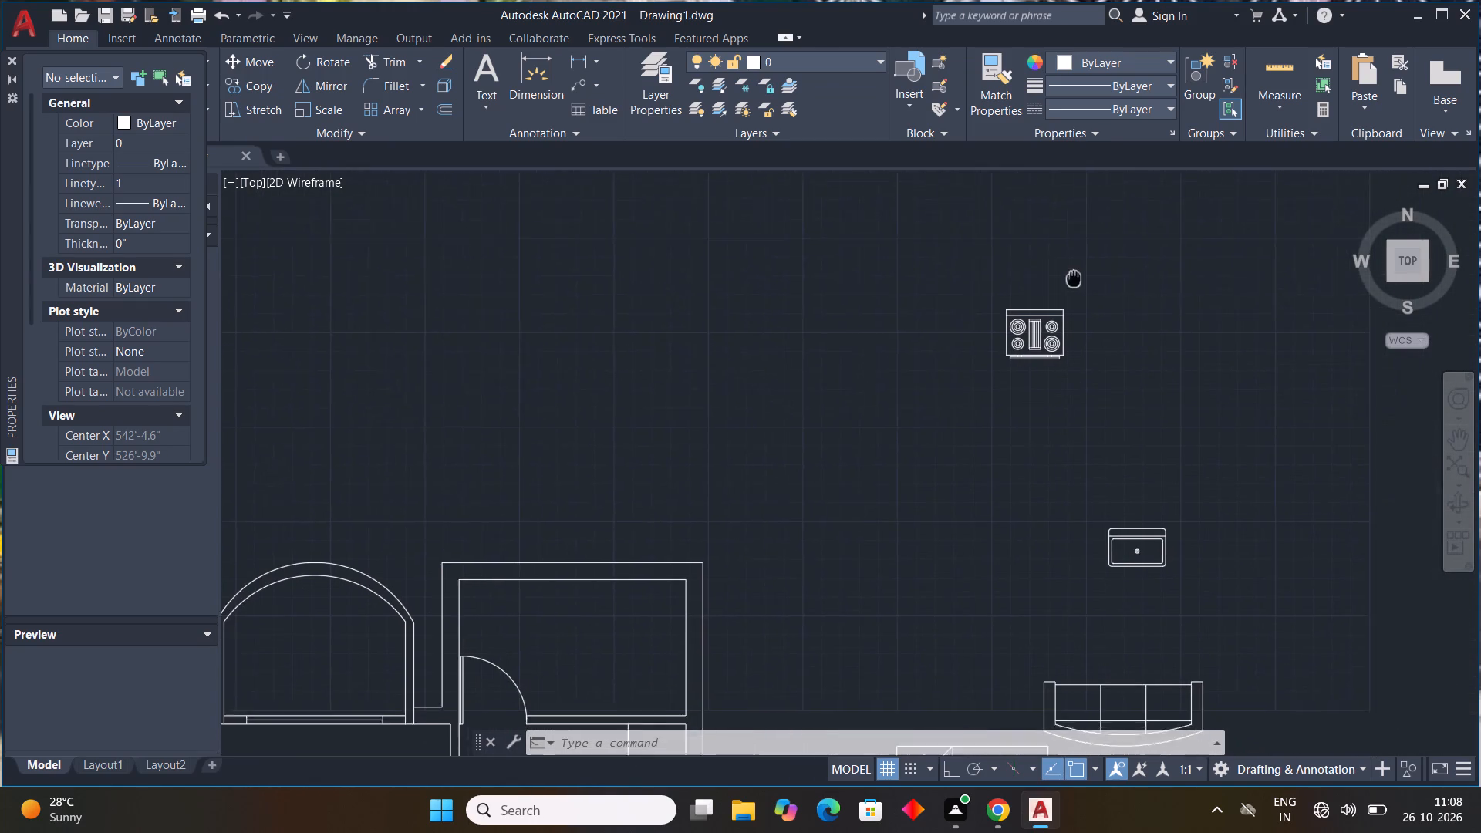
{"action": "middle_click_drag", "start_coordinate": [1072, 278], "coordinate": [1061, 271]}
{"action": "middle_click", "coordinate": [1061, 271]}
{"action": "left_click_drag", "start_coordinate": [1088, 267], "coordinate": [957, 329]}
{"action": "left_click", "coordinate": [913, 342]}
{"action": "left_click_drag", "start_coordinate": [1250, 463], "coordinate": [1157, 518]}
{"action": "left_click_drag", "start_coordinate": [1099, 584], "coordinate": [1095, 592]}
{"action": "type", "text": "ro"}
{"action": "key", "text": "space"}
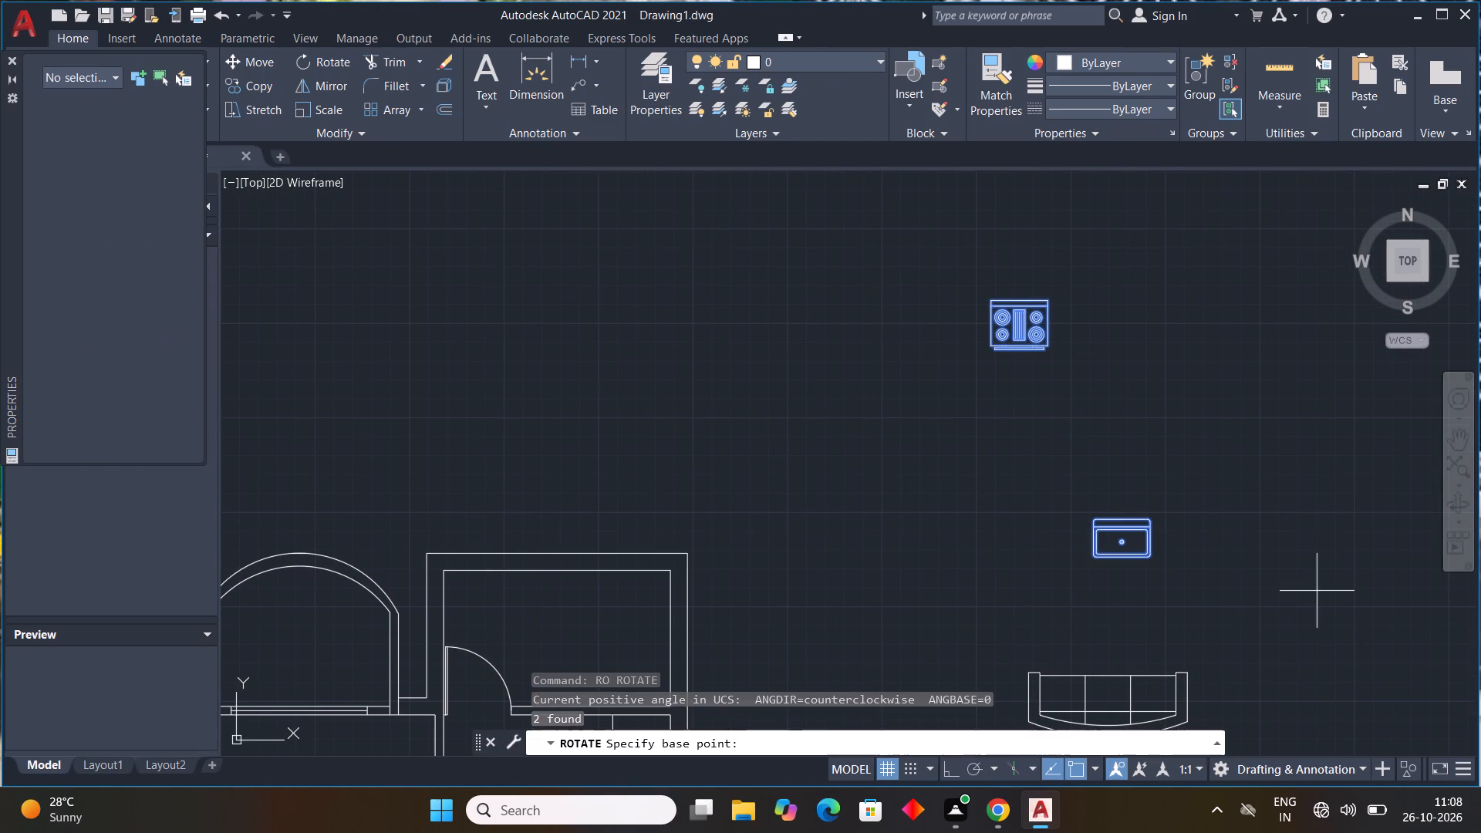
{"action": "left_click_drag", "start_coordinate": [1047, 308], "coordinate": [1048, 346]}
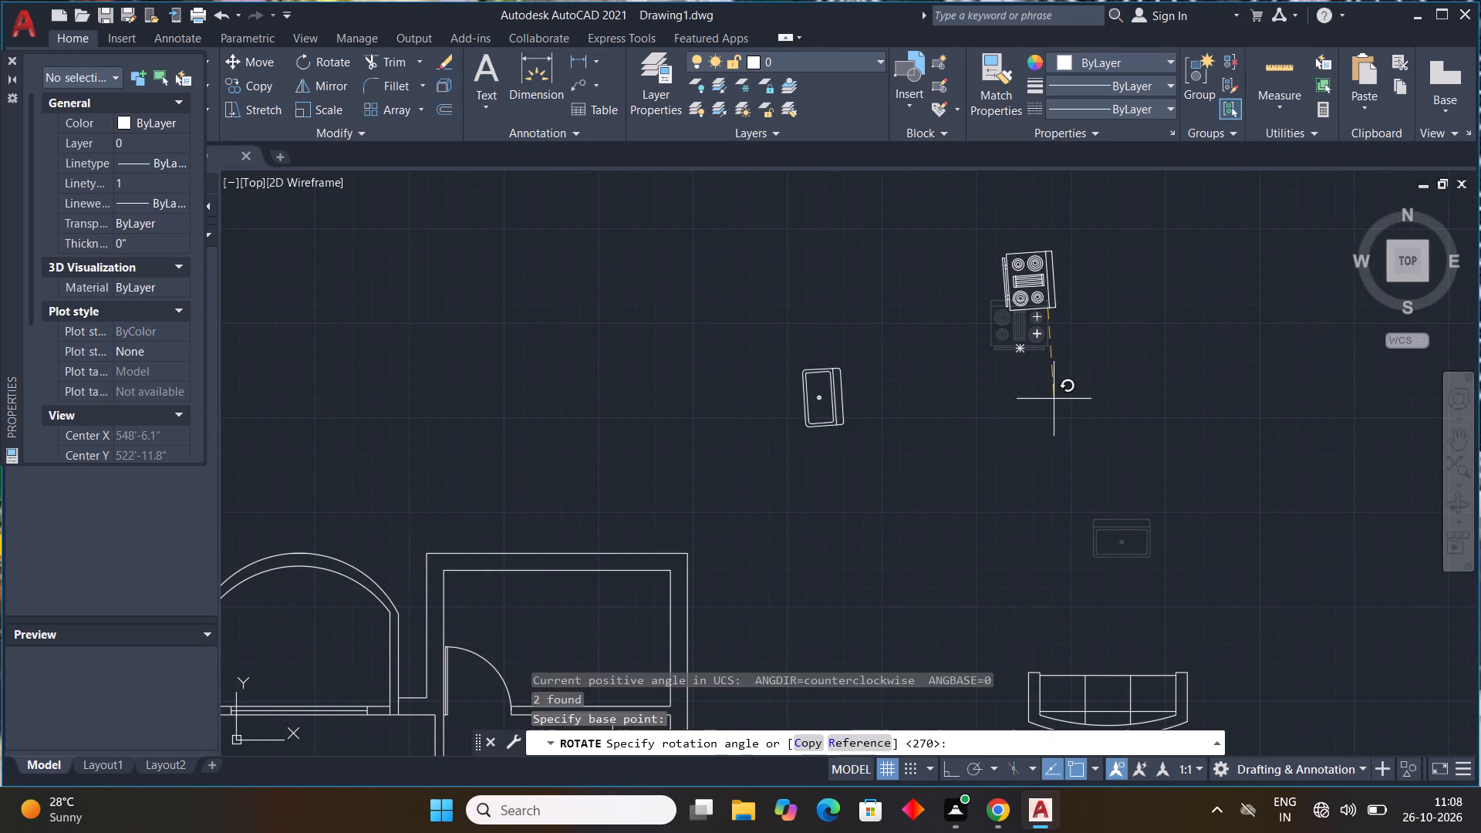
{"action": "key", "text": "F8"}
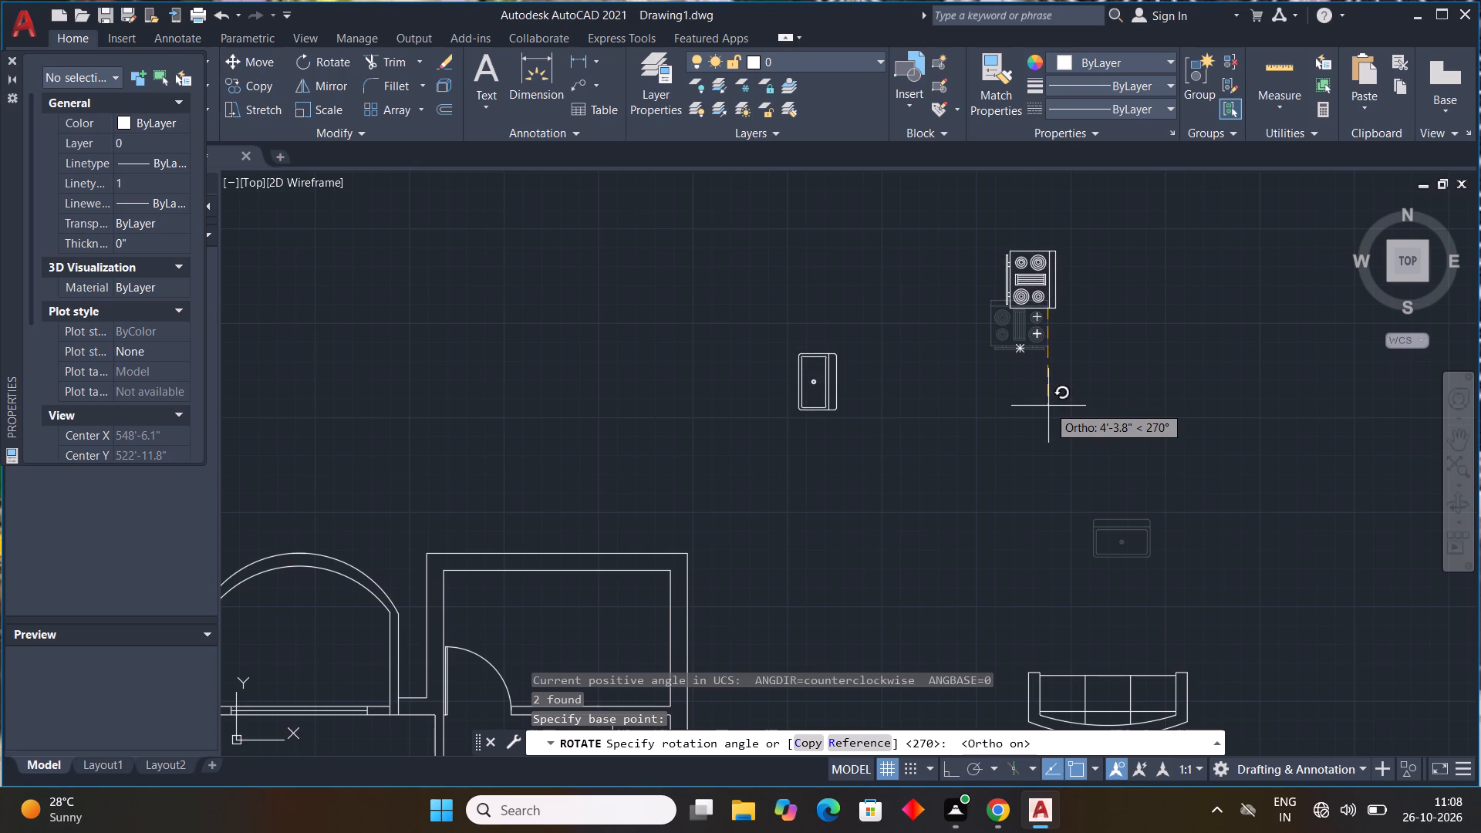
{"action": "left_click", "coordinate": [1066, 410]}
Copy the rotated stove with Ortho off onto the kitchen counter along the east wall, its back toward the wall.
{"action": "left_click_drag", "start_coordinate": [1065, 251], "coordinate": [1047, 277]}
{"action": "left_click", "coordinate": [981, 366]}
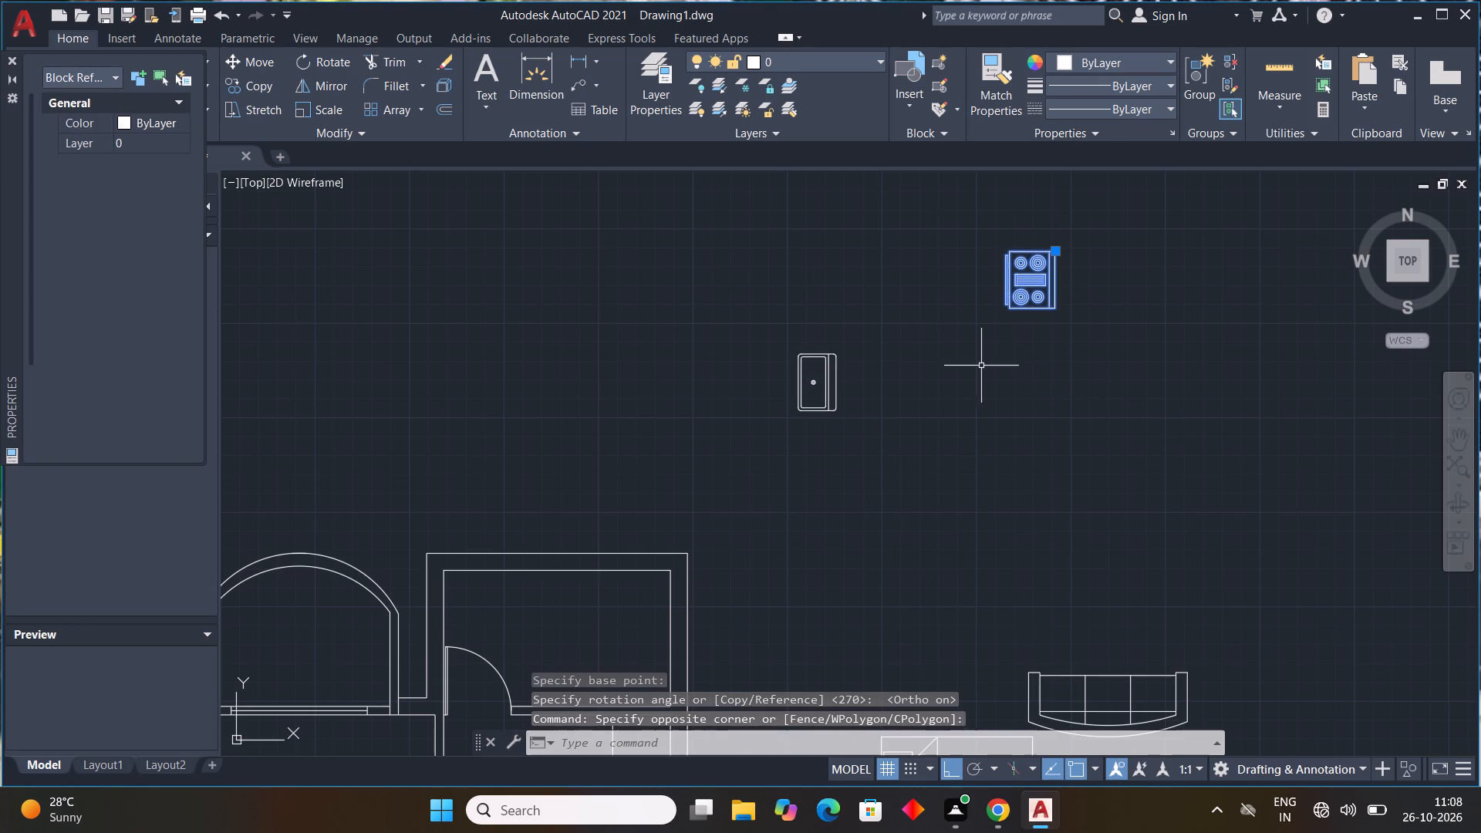
{"action": "key", "text": "c"}
{"action": "type", "text": "o"}
{"action": "key", "text": "space"}
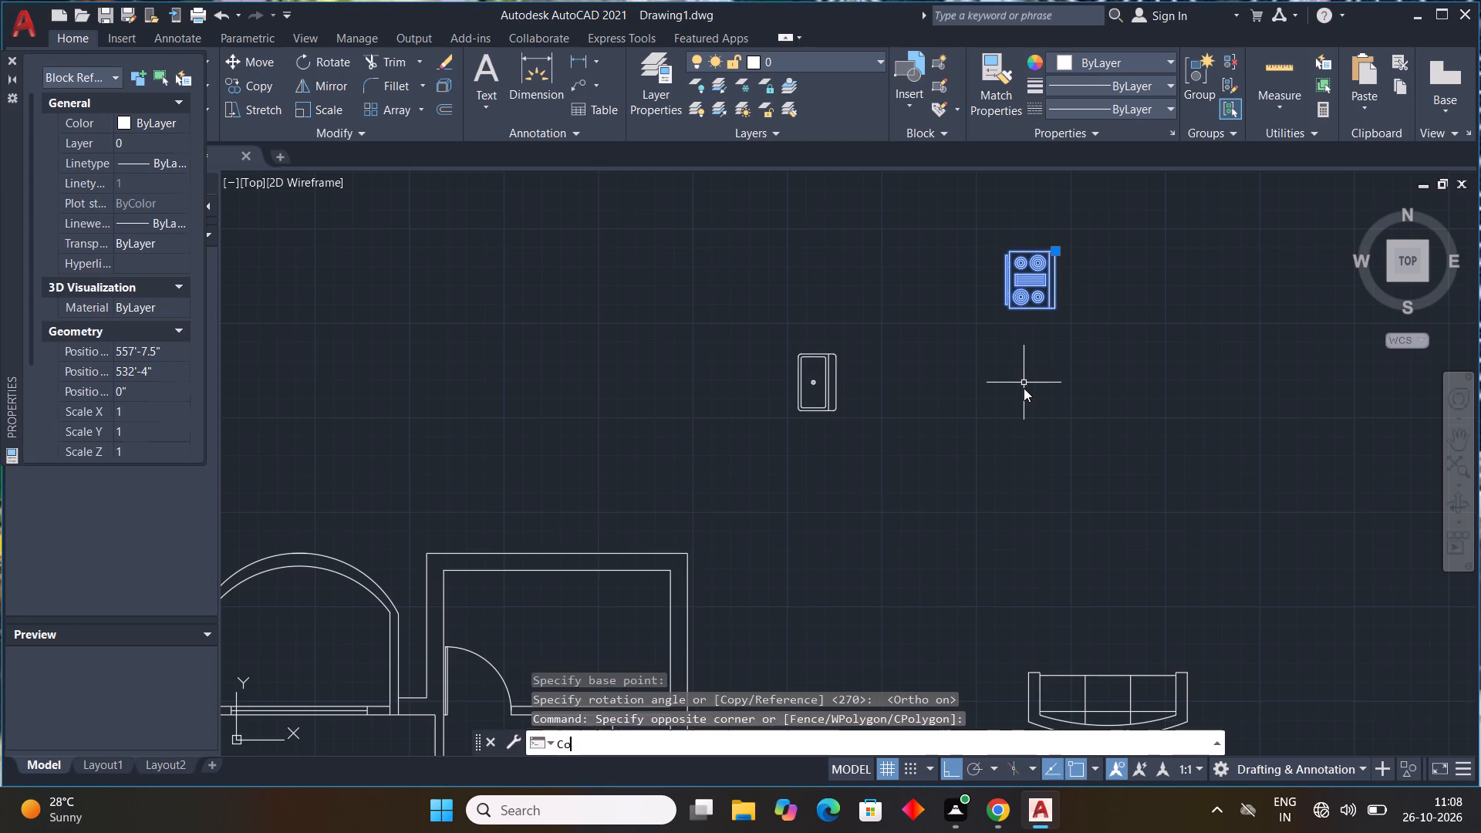
{"action": "left_click", "coordinate": [1053, 241]}
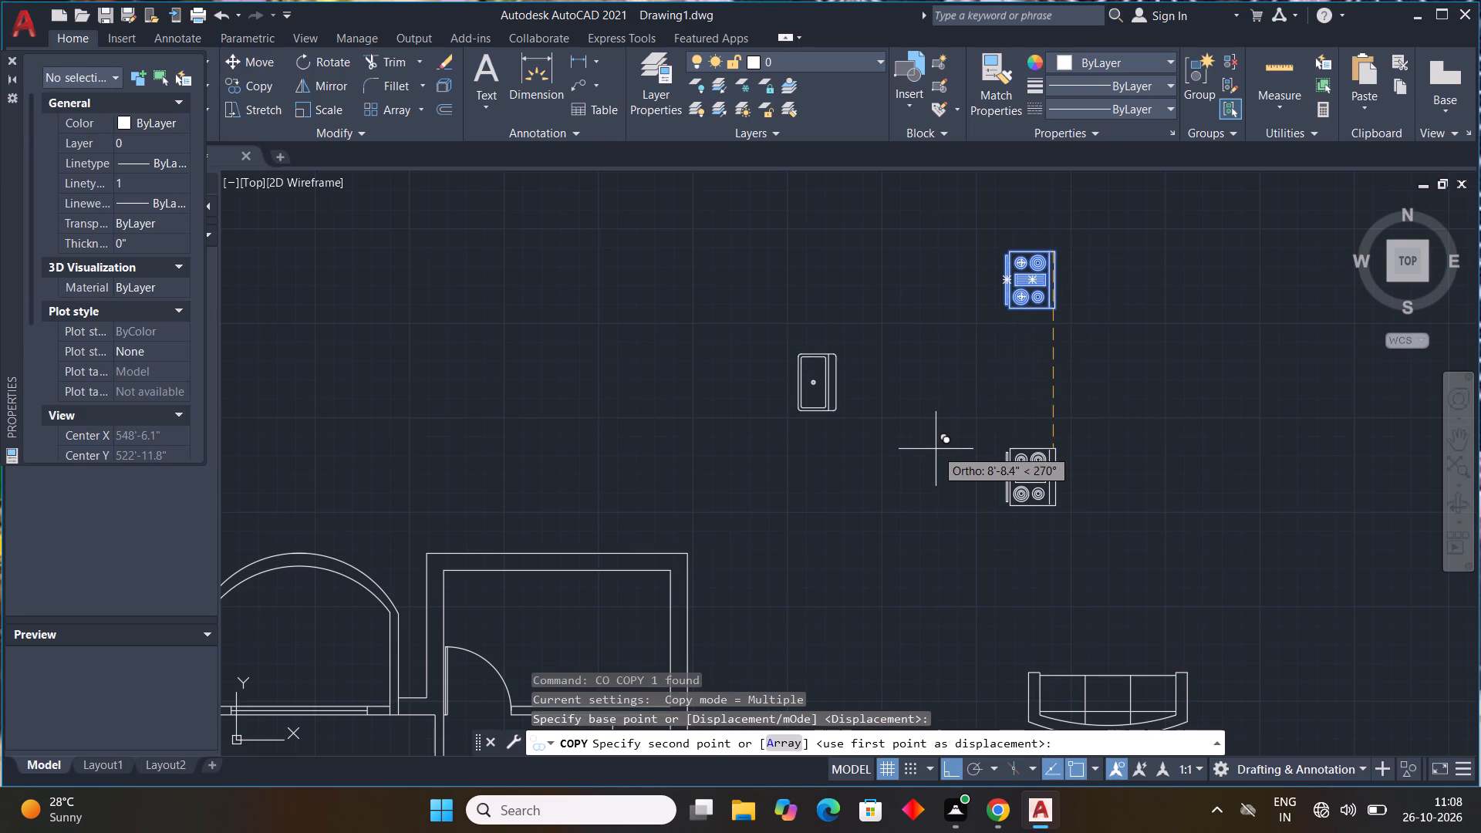
{"action": "key", "text": "F8"}
{"action": "scroll", "coordinate": [874, 441], "scroll_direction": "down", "scroll_amount": 1}
{"action": "middle_click_drag", "start_coordinate": [872, 443], "coordinate": [1077, 278]}
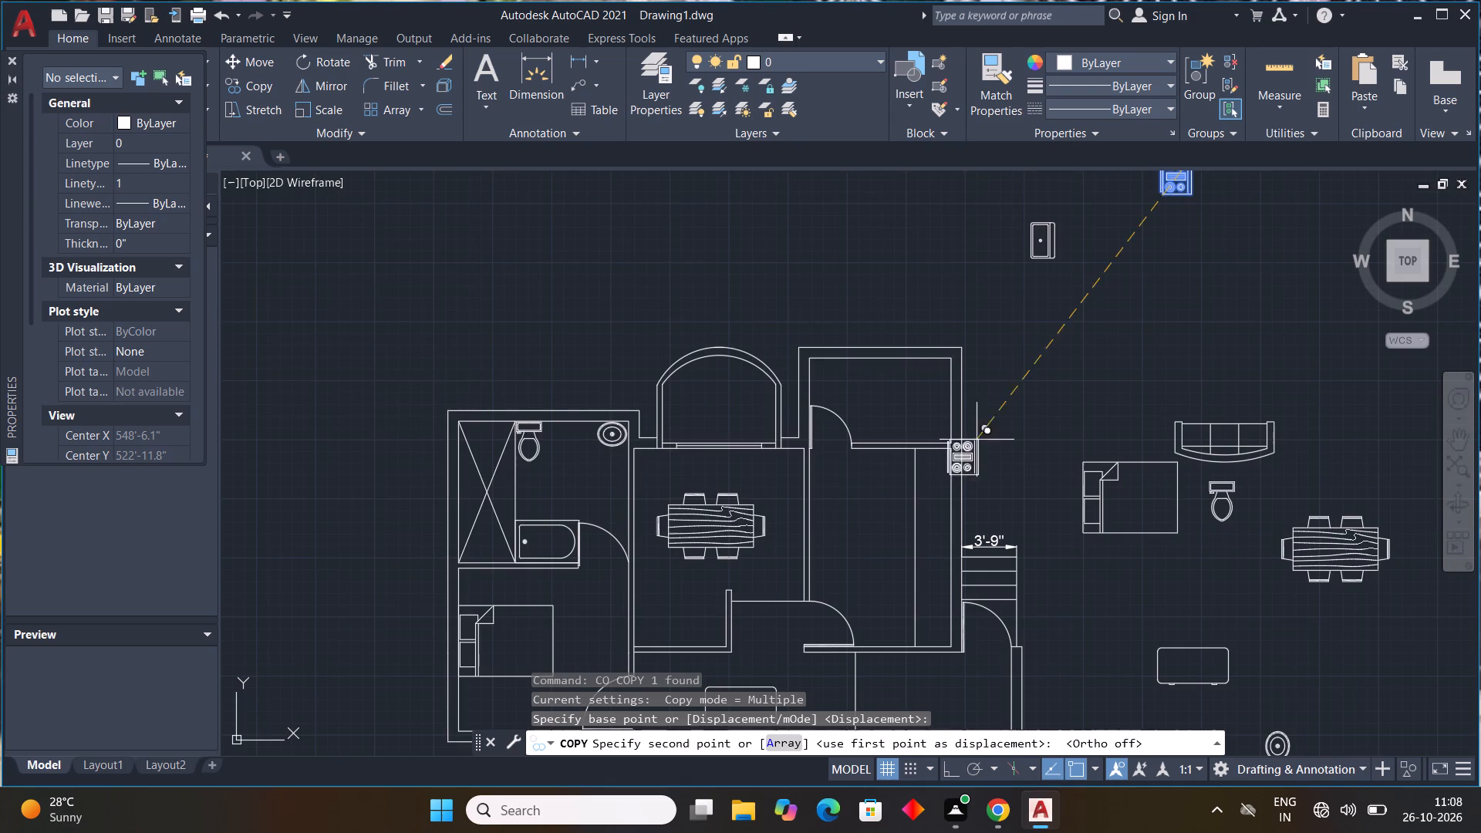
{"action": "scroll", "coordinate": [952, 490], "scroll_direction": "up", "scroll_amount": 3}
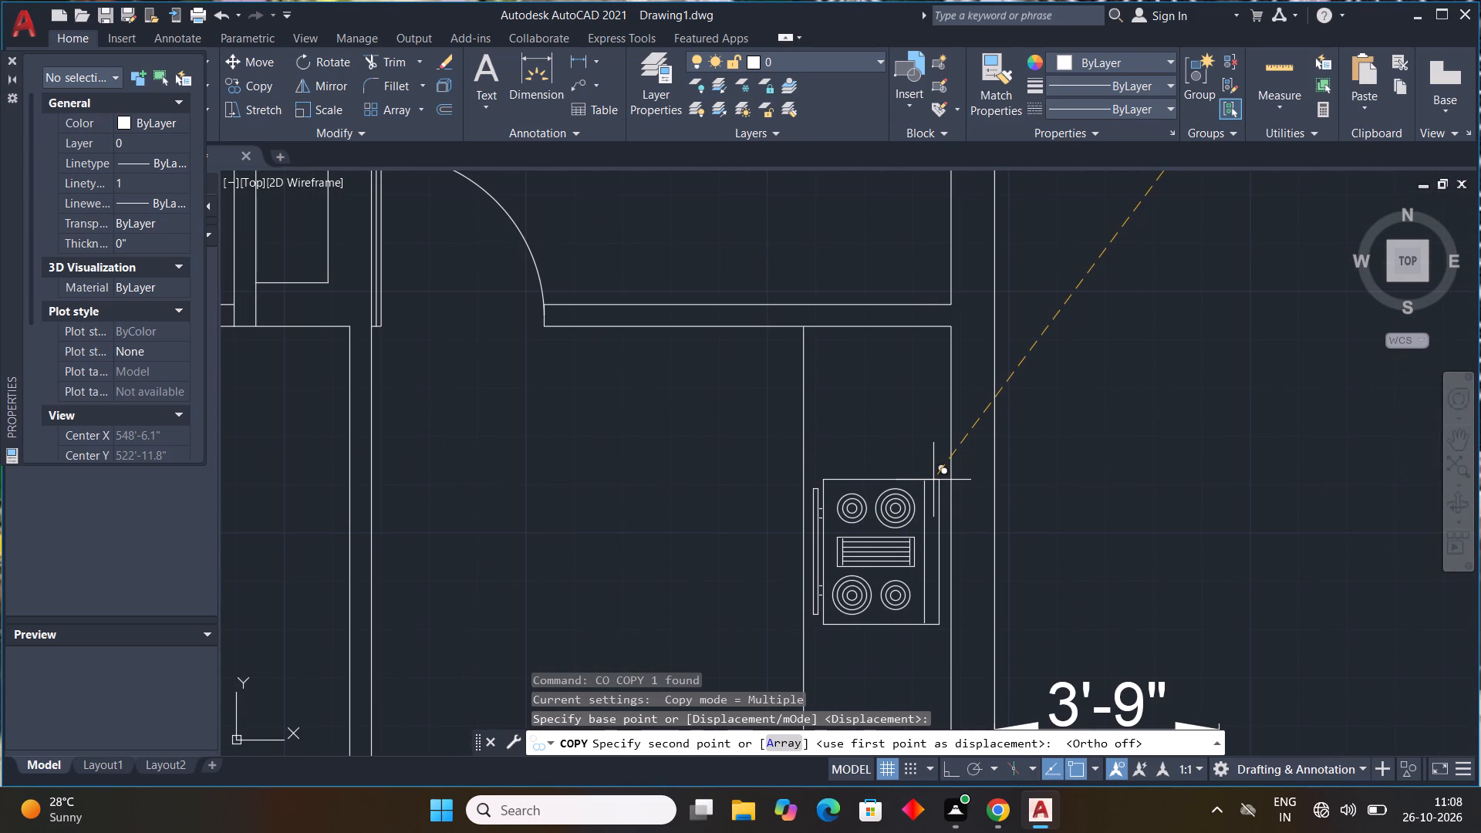
{"action": "left_click", "coordinate": [933, 480]}
{"action": "scroll", "coordinate": [1043, 475], "scroll_direction": "down", "scroll_amount": 3}
{"action": "key", "text": "Escape"}
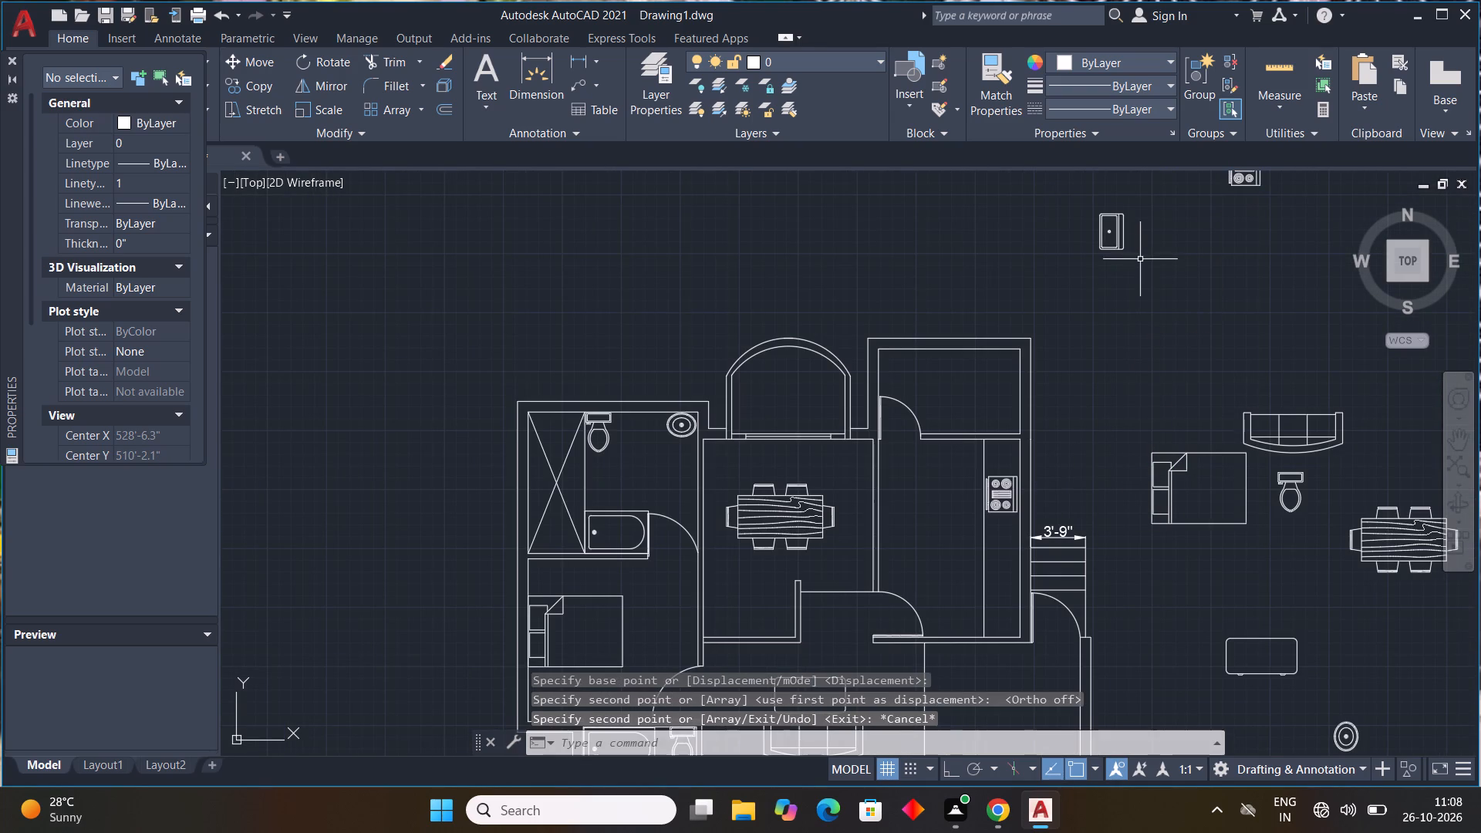
Copy the rotated sink from outside the plan onto the kitchen's east counter, just south of the stove.
{"action": "left_click", "coordinate": [1139, 204]}
{"action": "left_click", "coordinate": [1101, 265]}
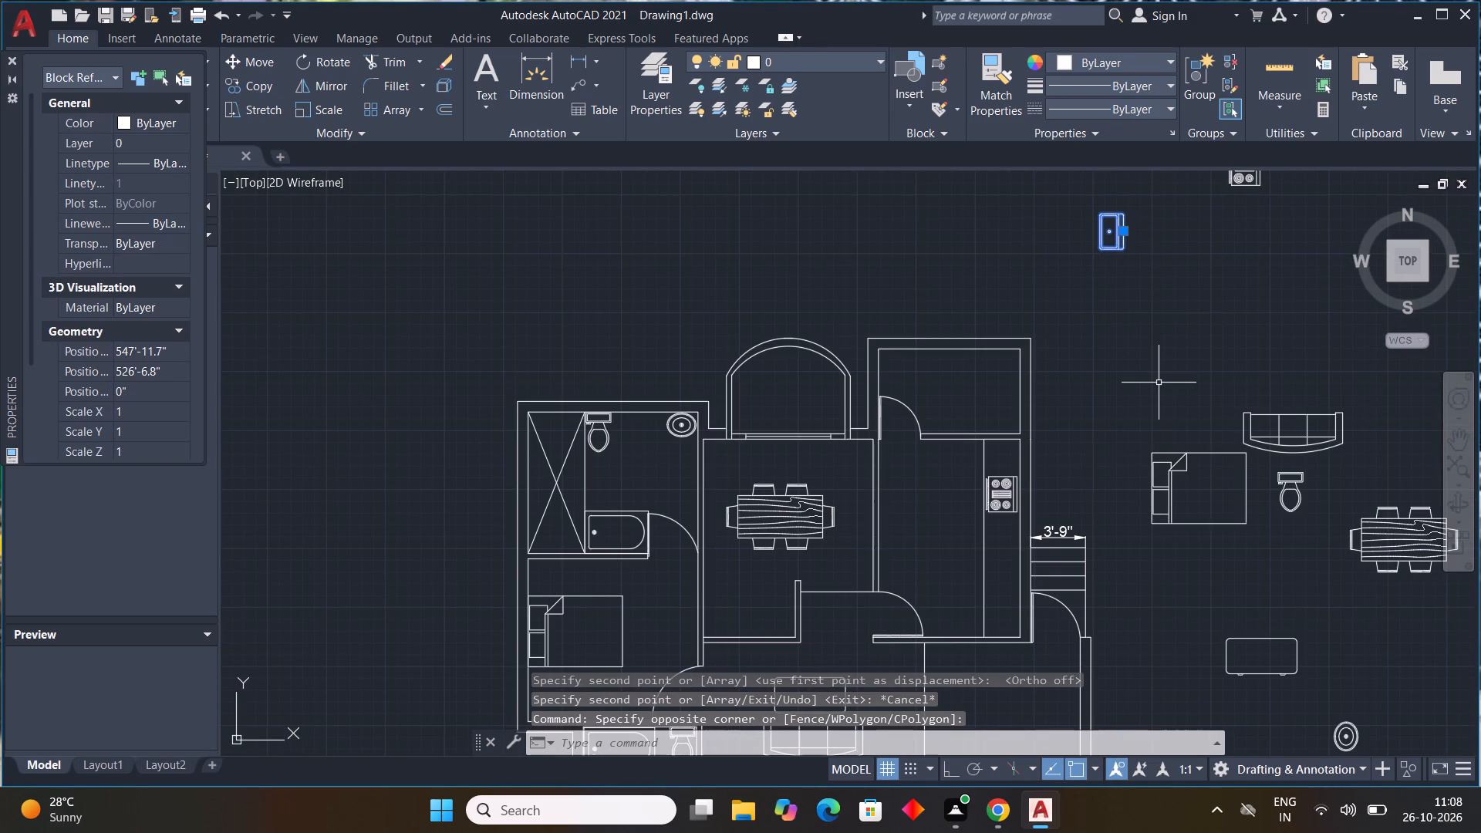
{"action": "key", "text": "c"}
{"action": "key", "text": "o"}
{"action": "key", "text": "space"}
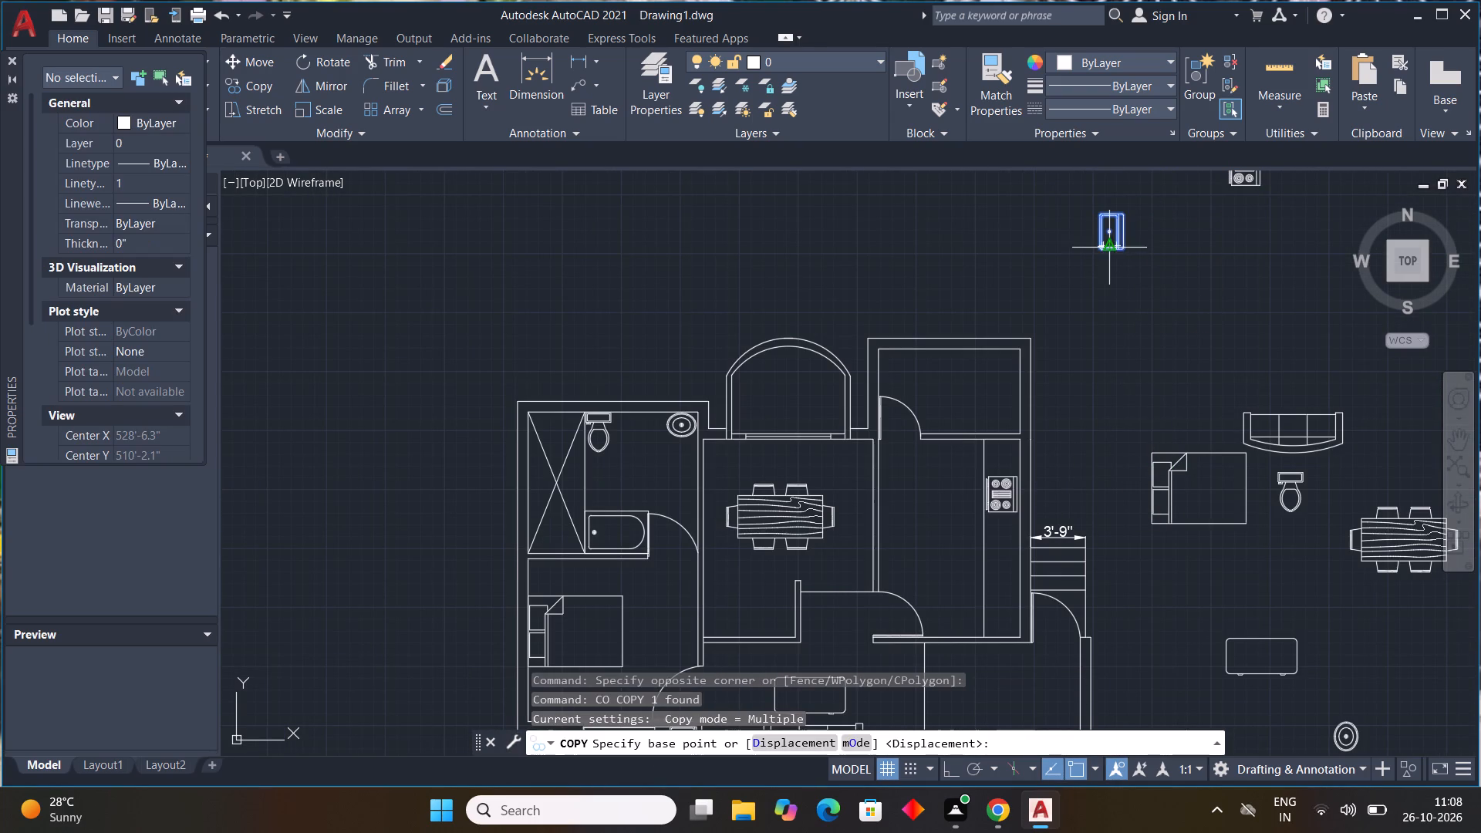
{"action": "scroll", "coordinate": [1142, 198], "scroll_direction": "up", "scroll_amount": 2}
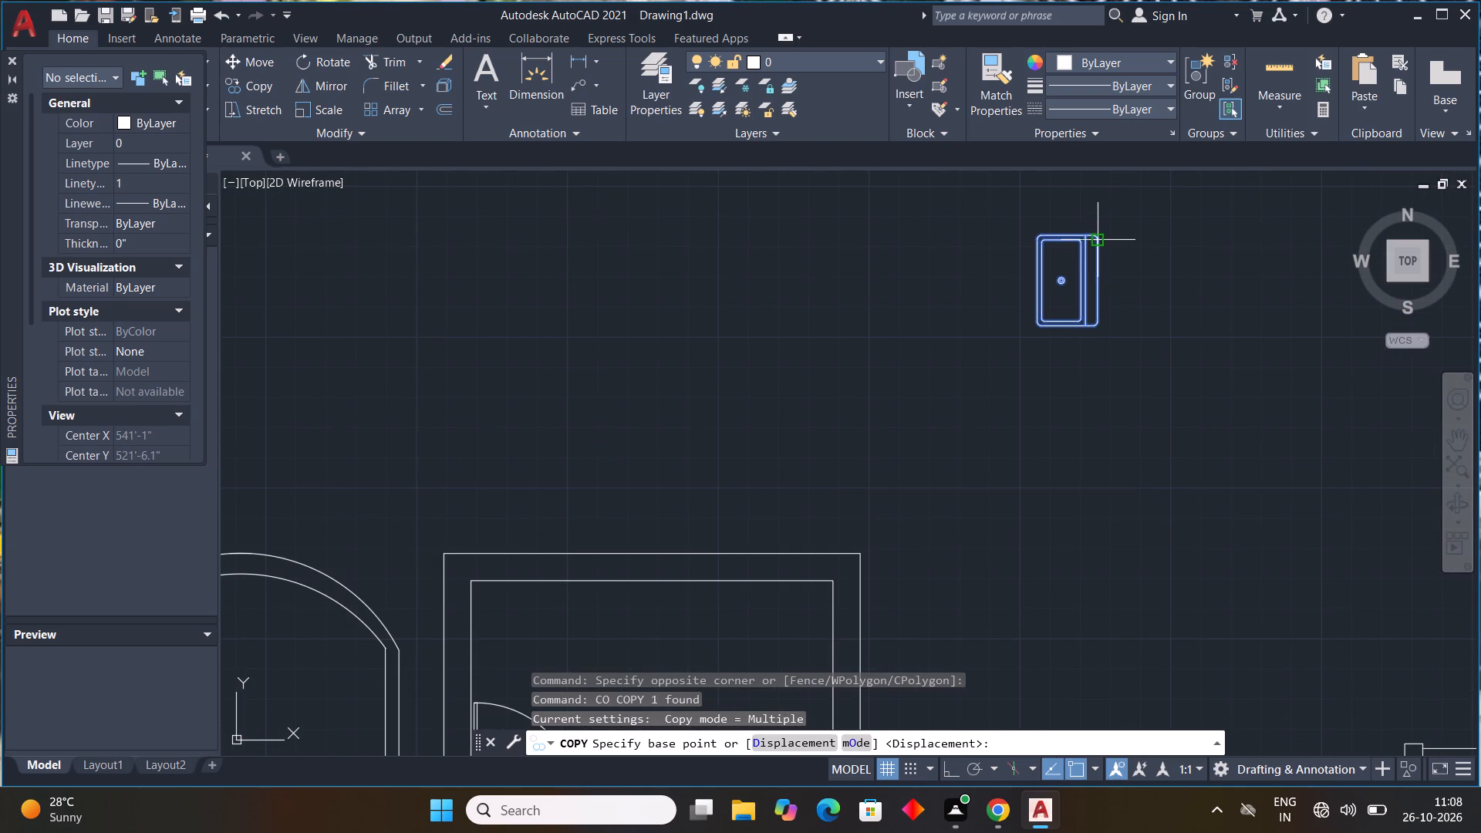
{"action": "left_click_drag", "start_coordinate": [1102, 235], "coordinate": [1093, 250]}
{"action": "scroll", "coordinate": [1021, 420], "scroll_direction": "down", "scroll_amount": 2}
{"action": "middle_click_drag", "start_coordinate": [1021, 420], "coordinate": [1094, 153]}
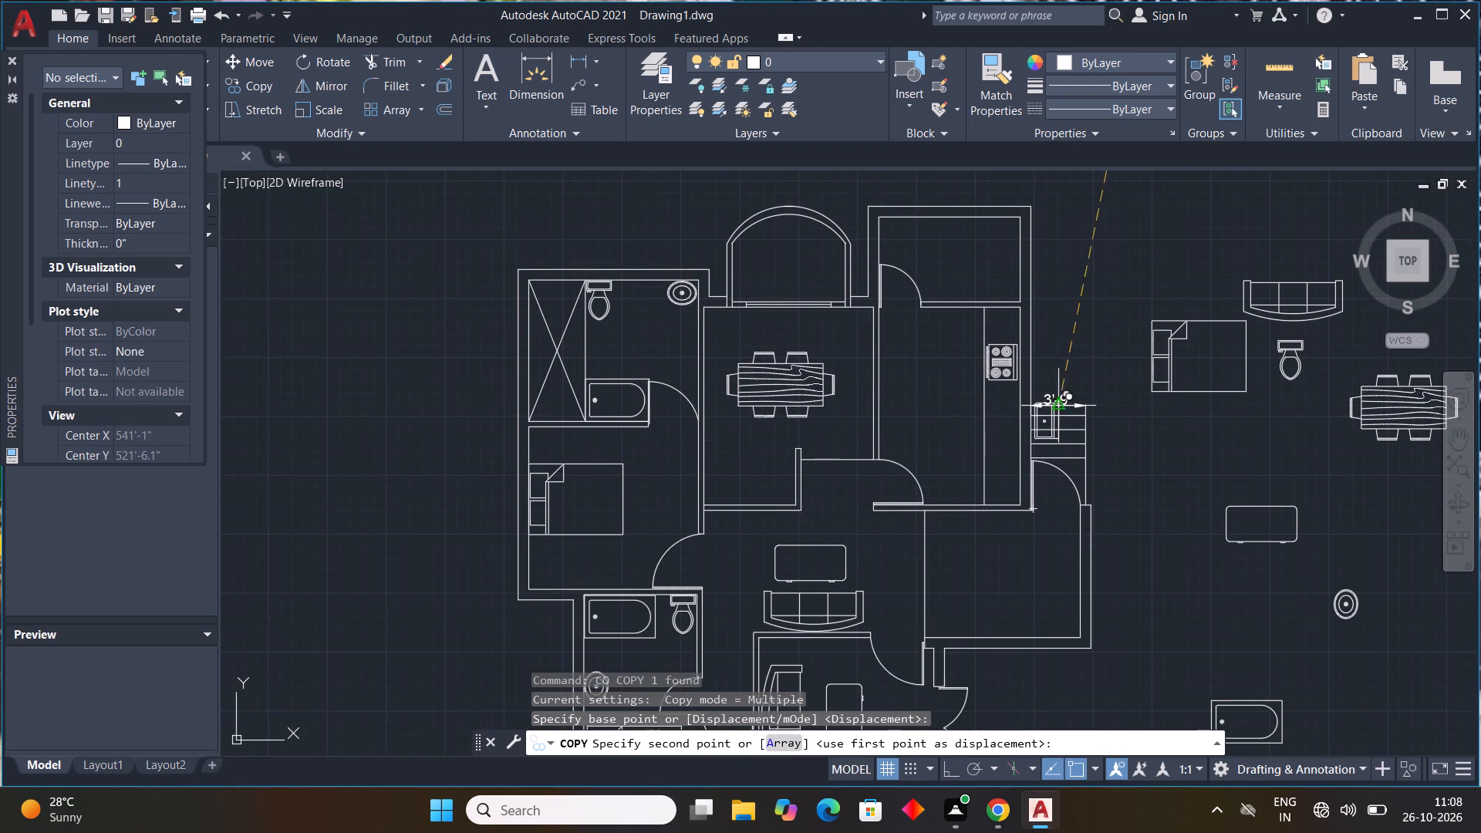
{"action": "scroll", "coordinate": [1040, 410], "scroll_direction": "up", "scroll_amount": 3}
{"action": "left_click", "coordinate": [980, 394]}
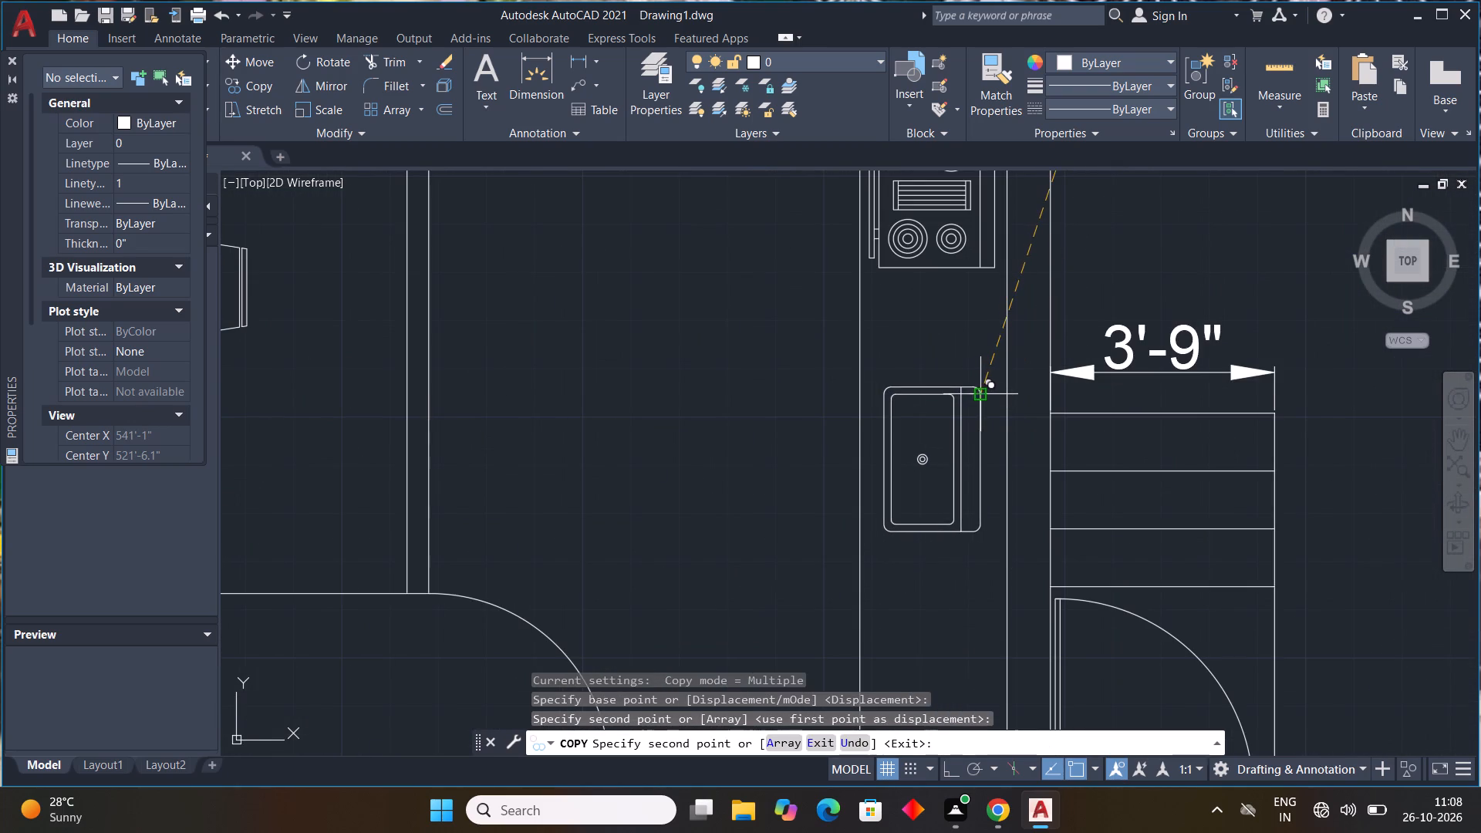
{"action": "scroll", "coordinate": [1084, 437], "scroll_direction": "down", "scroll_amount": 3}
{"action": "key", "text": "Escape"}
{"action": "key", "text": "Escape"}
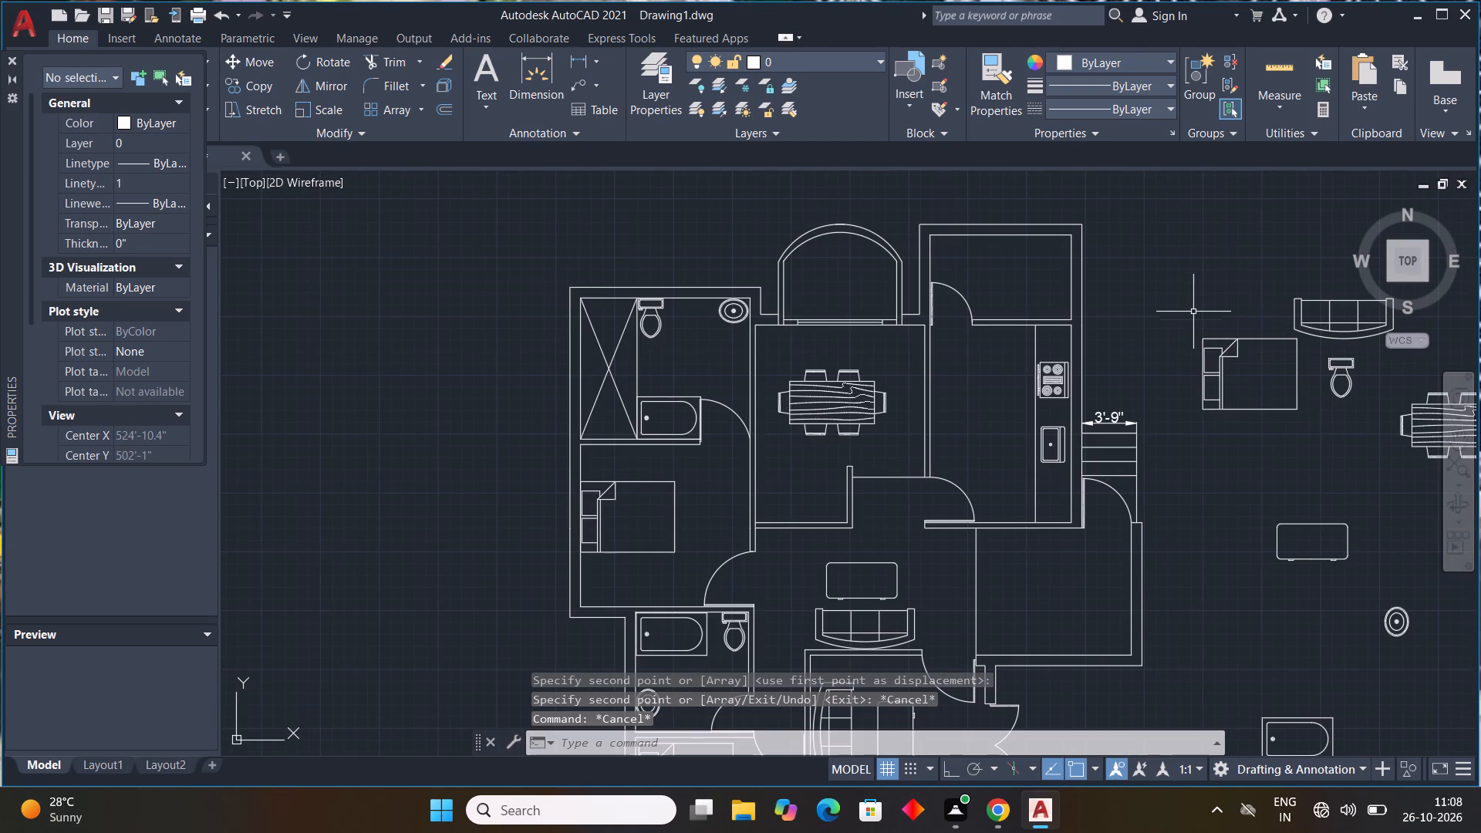
{"action": "key", "text": "Escape"}
{"action": "key", "text": "Escape"}
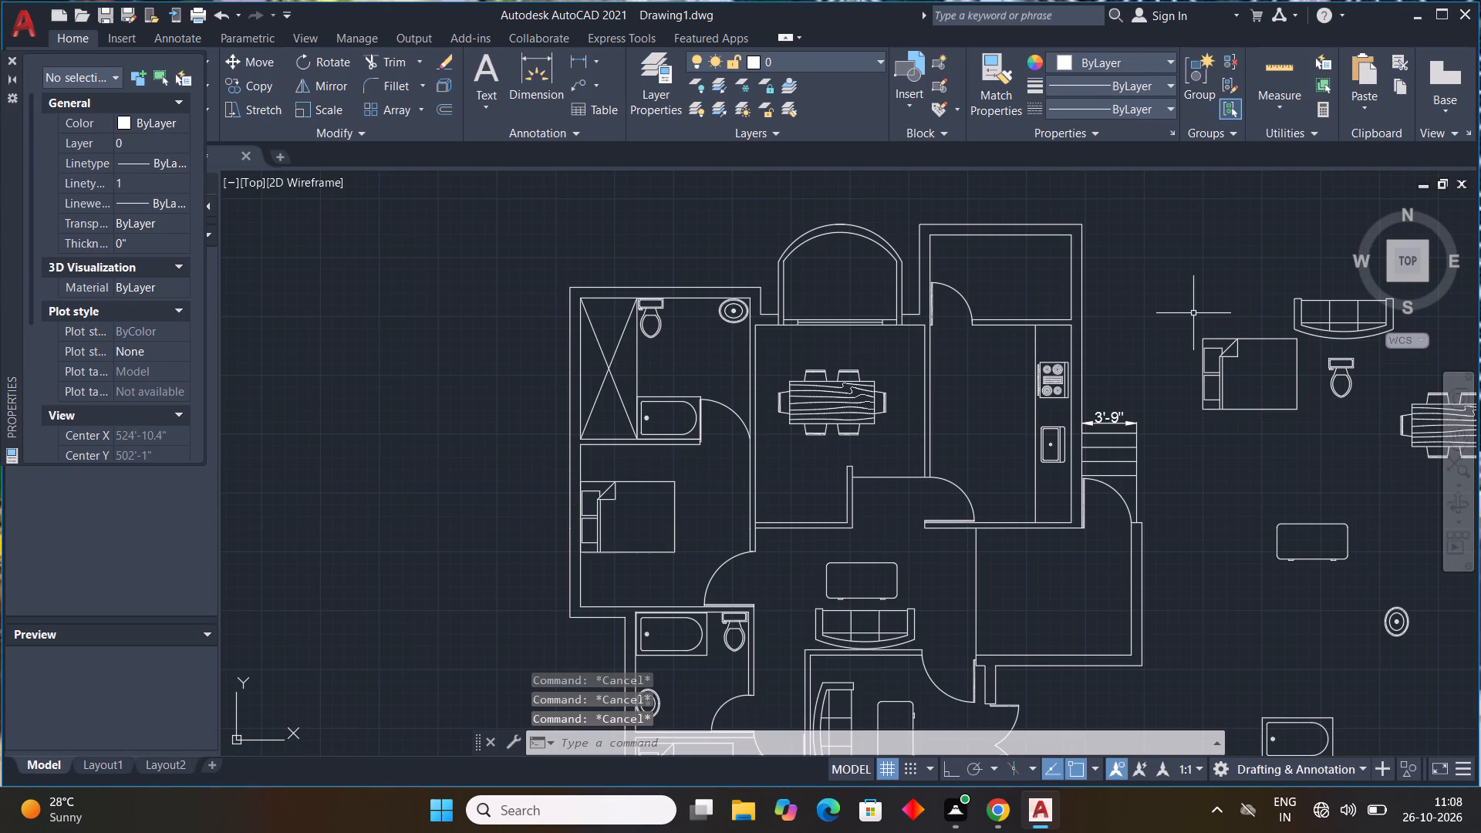
Review the furnished floor plan and the source blocks beside it.
{"action": "scroll", "coordinate": [1294, 390], "scroll_direction": "down", "scroll_amount": 1}
{"action": "middle_click_drag", "start_coordinate": [1211, 372], "coordinate": [1165, 401]}
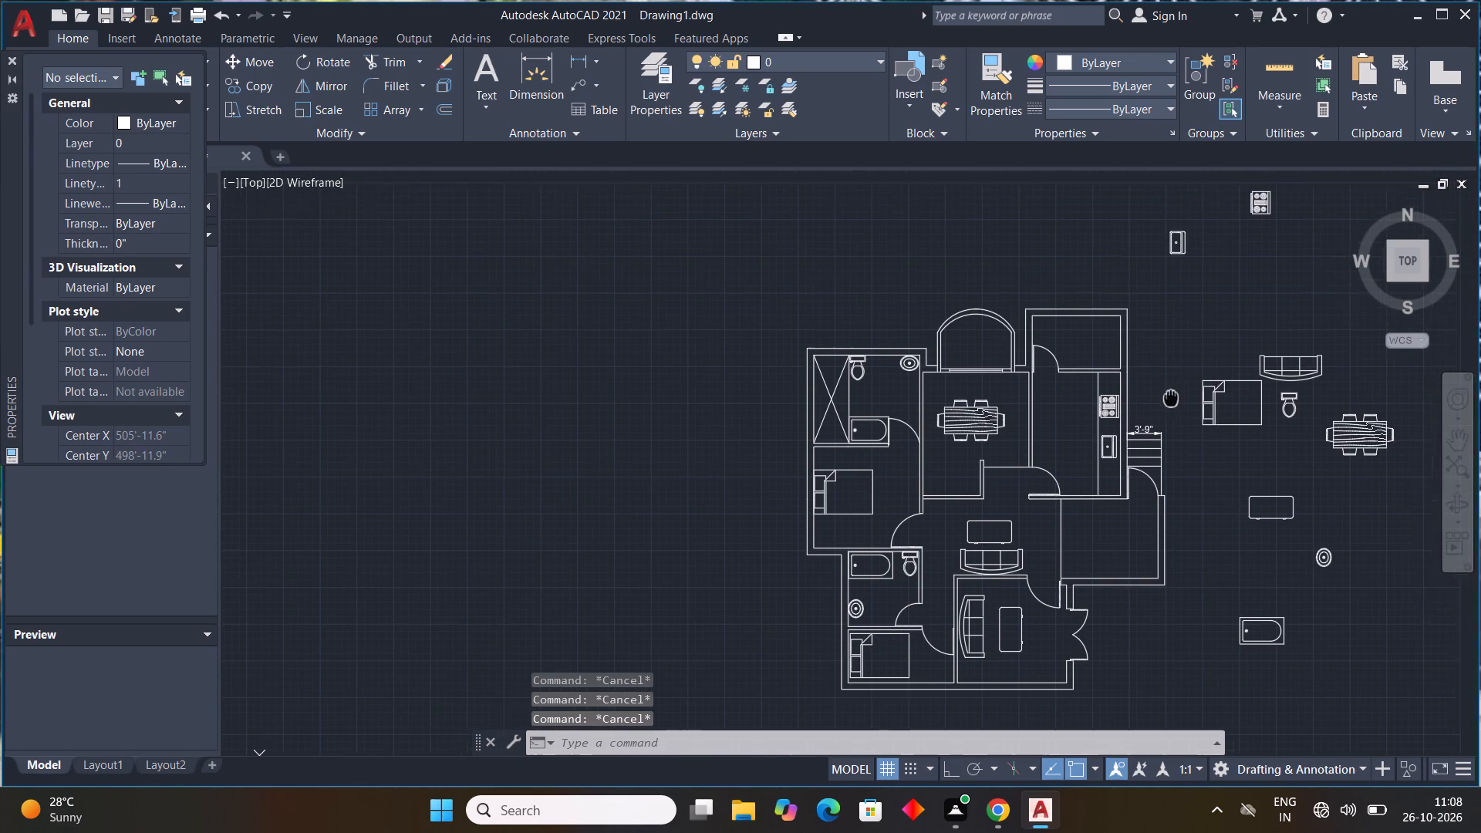
{"action": "middle_click_drag", "start_coordinate": [1165, 401], "coordinate": [1223, 400]}
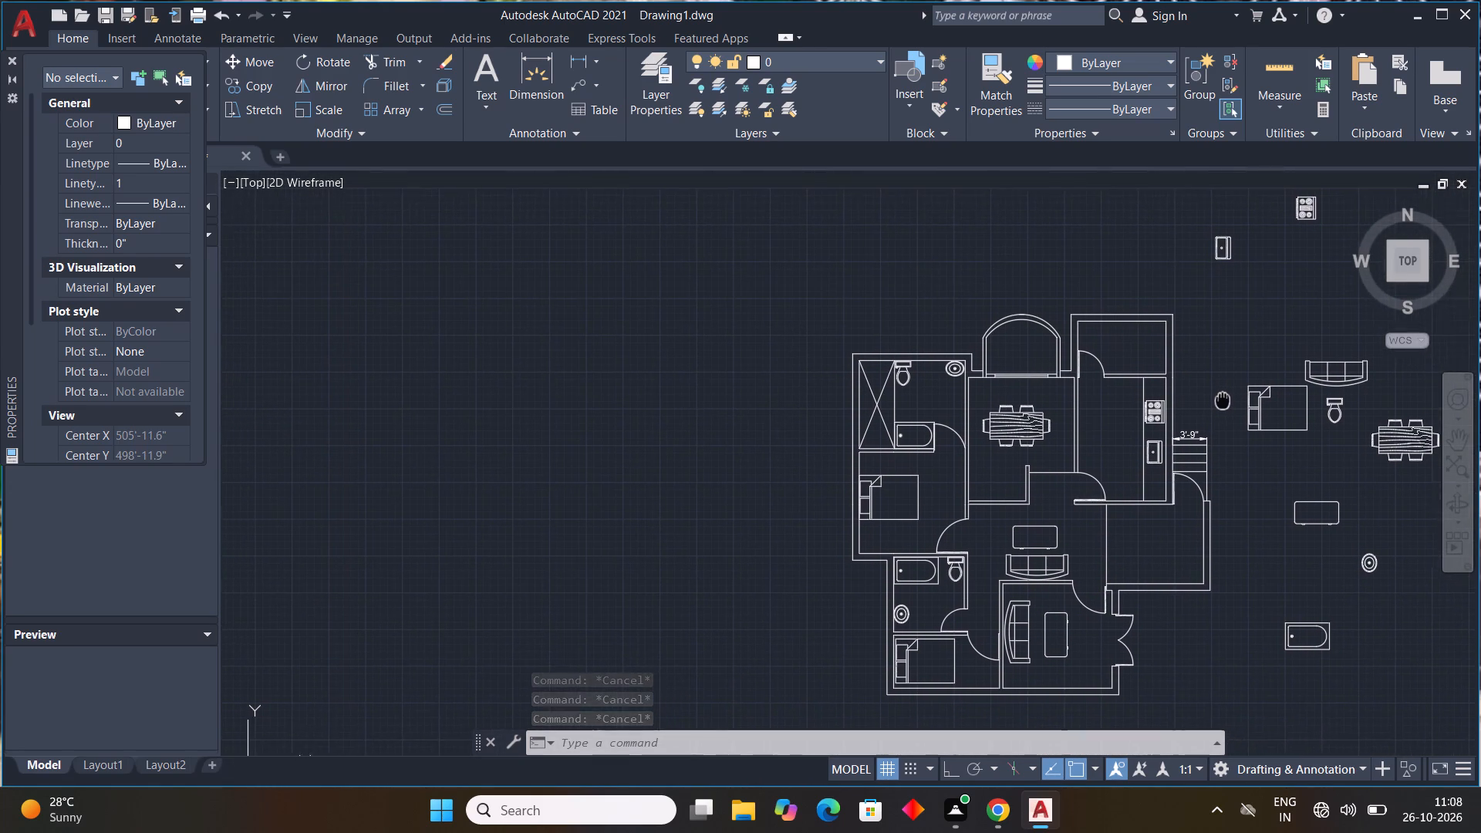
{"action": "middle_click_drag", "start_coordinate": [1223, 400], "coordinate": [1149, 425]}
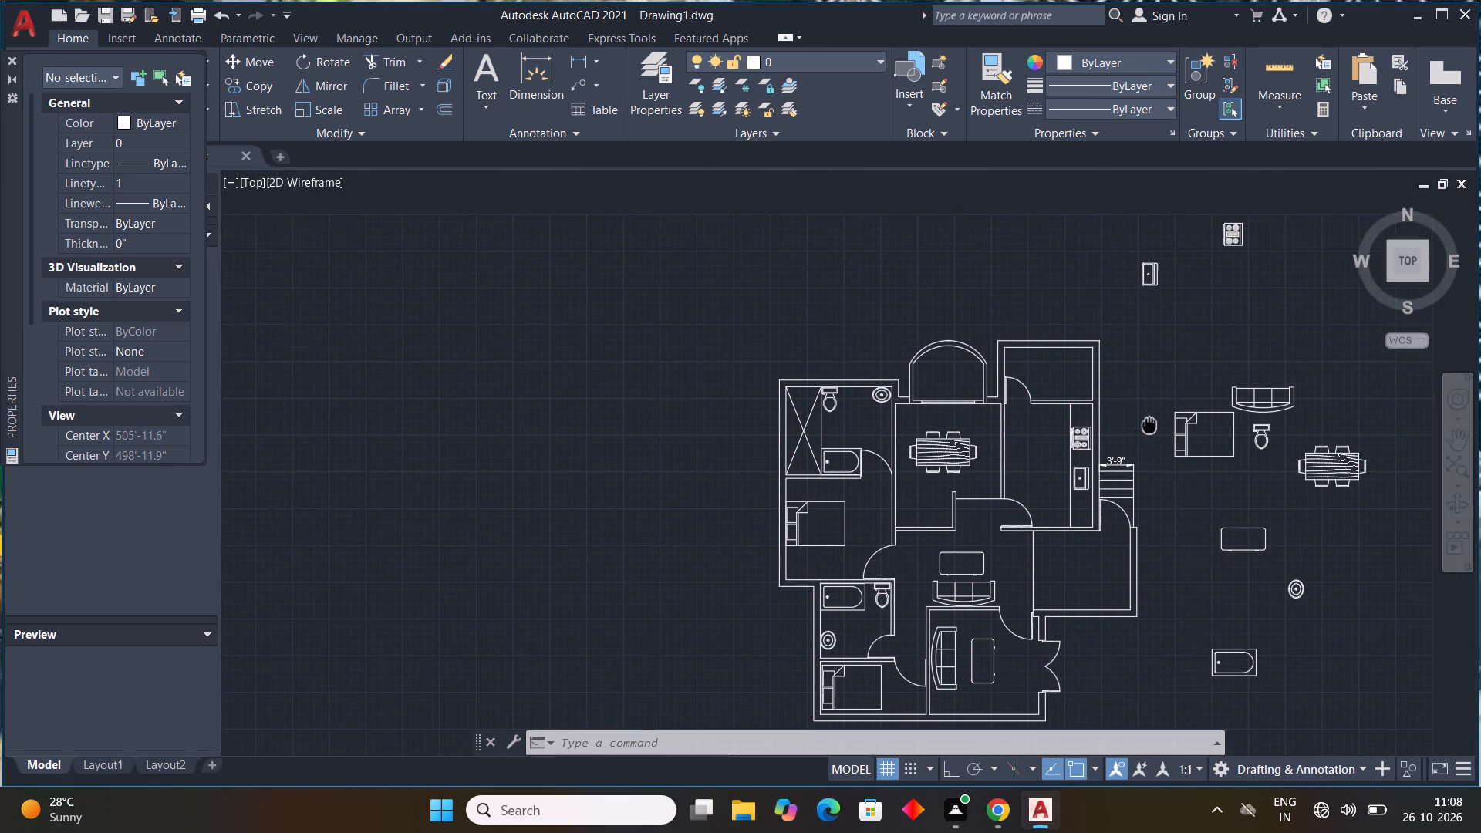
{"action": "middle_click_drag", "start_coordinate": [1149, 425], "coordinate": [1037, 348]}
{"action": "scroll", "coordinate": [1141, 357], "scroll_direction": "down", "scroll_amount": 1}
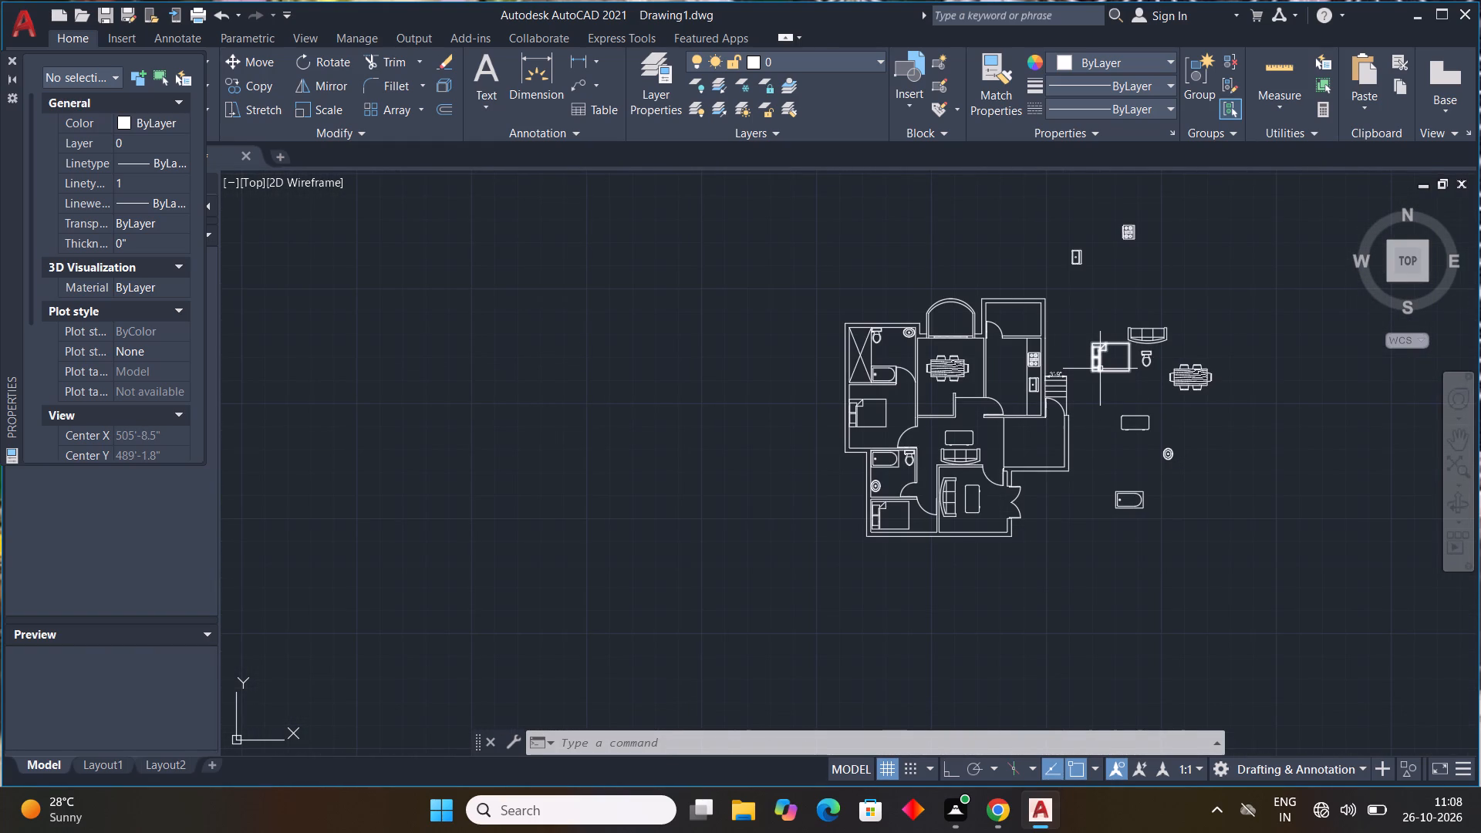
{"action": "scroll", "coordinate": [1181, 480], "scroll_direction": "up", "scroll_amount": 2}
{"action": "middle_click_drag", "start_coordinate": [1180, 485], "coordinate": [1127, 558]}
{"action": "scroll", "coordinate": [1174, 513], "scroll_direction": "down", "scroll_amount": 1}
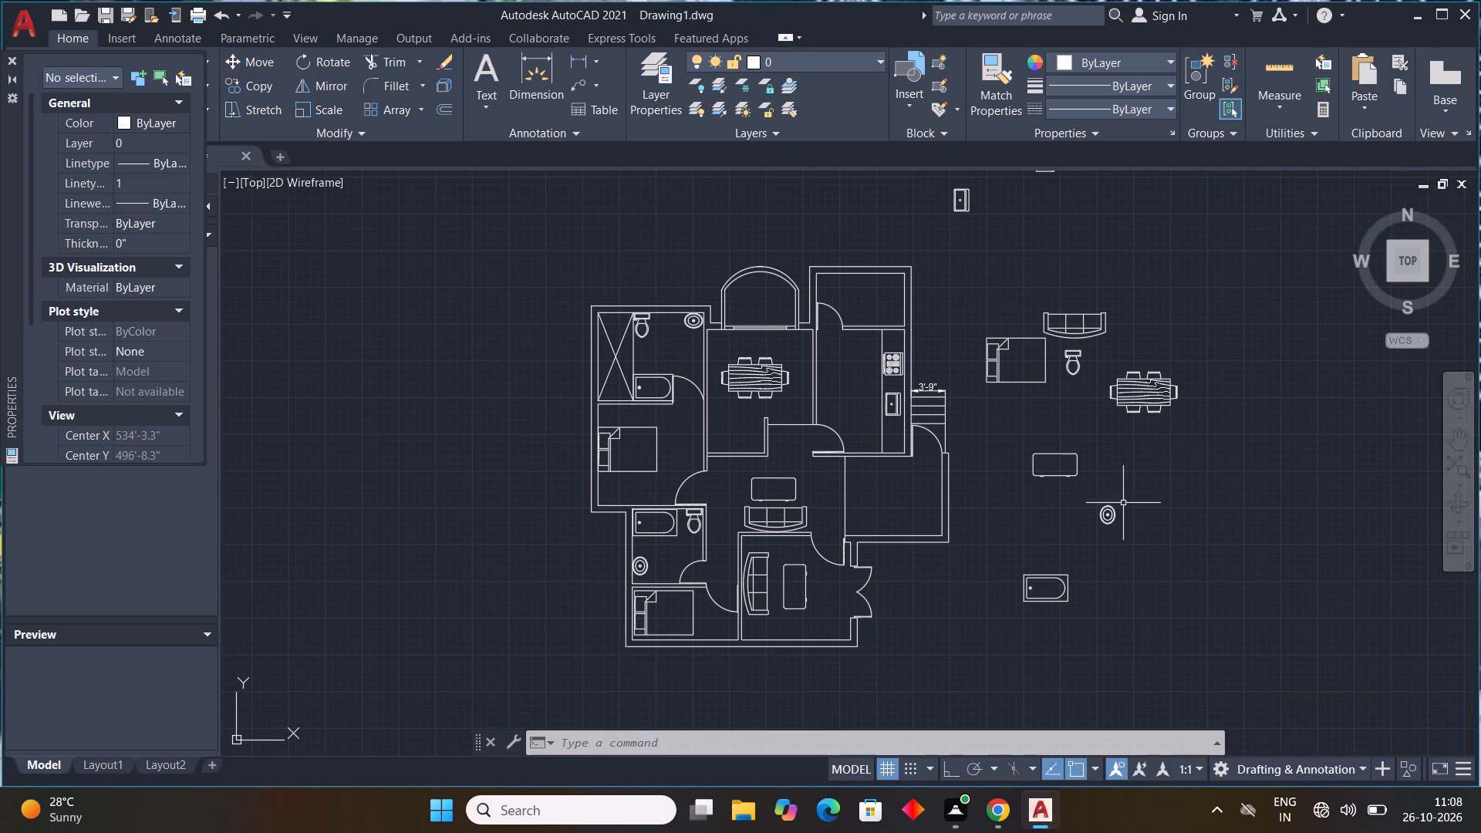
Rotate the washbasin source block outside the plan 270 degrees with Ortho on, about a point at its north edge.
{"action": "left_click", "coordinate": [1123, 503]}
{"action": "left_click", "coordinate": [1099, 538]}
{"action": "key", "text": "r"}
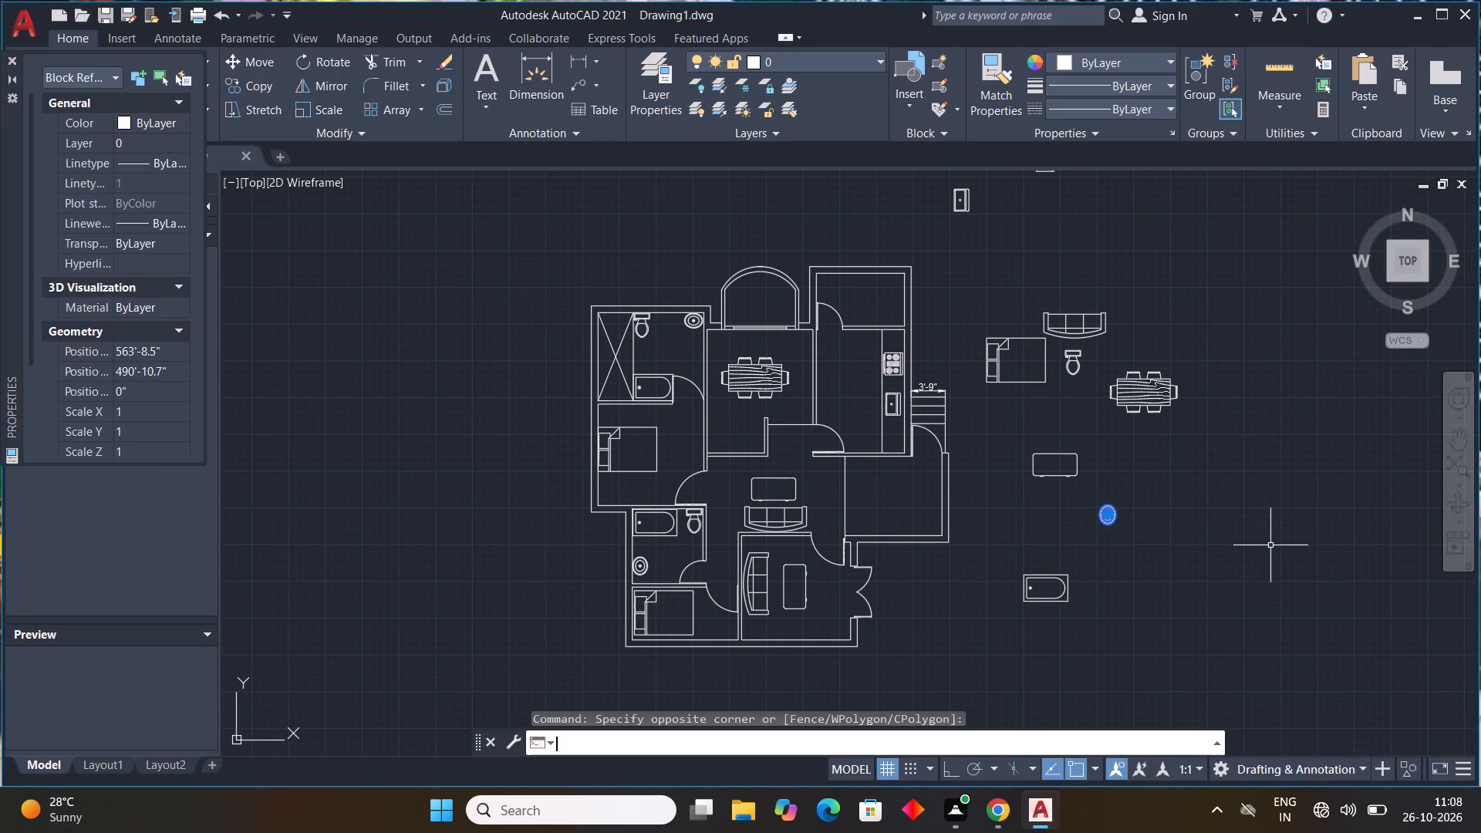
{"action": "key", "text": "o"}
{"action": "key", "text": "space"}
{"action": "left_click", "coordinate": [1112, 499]}
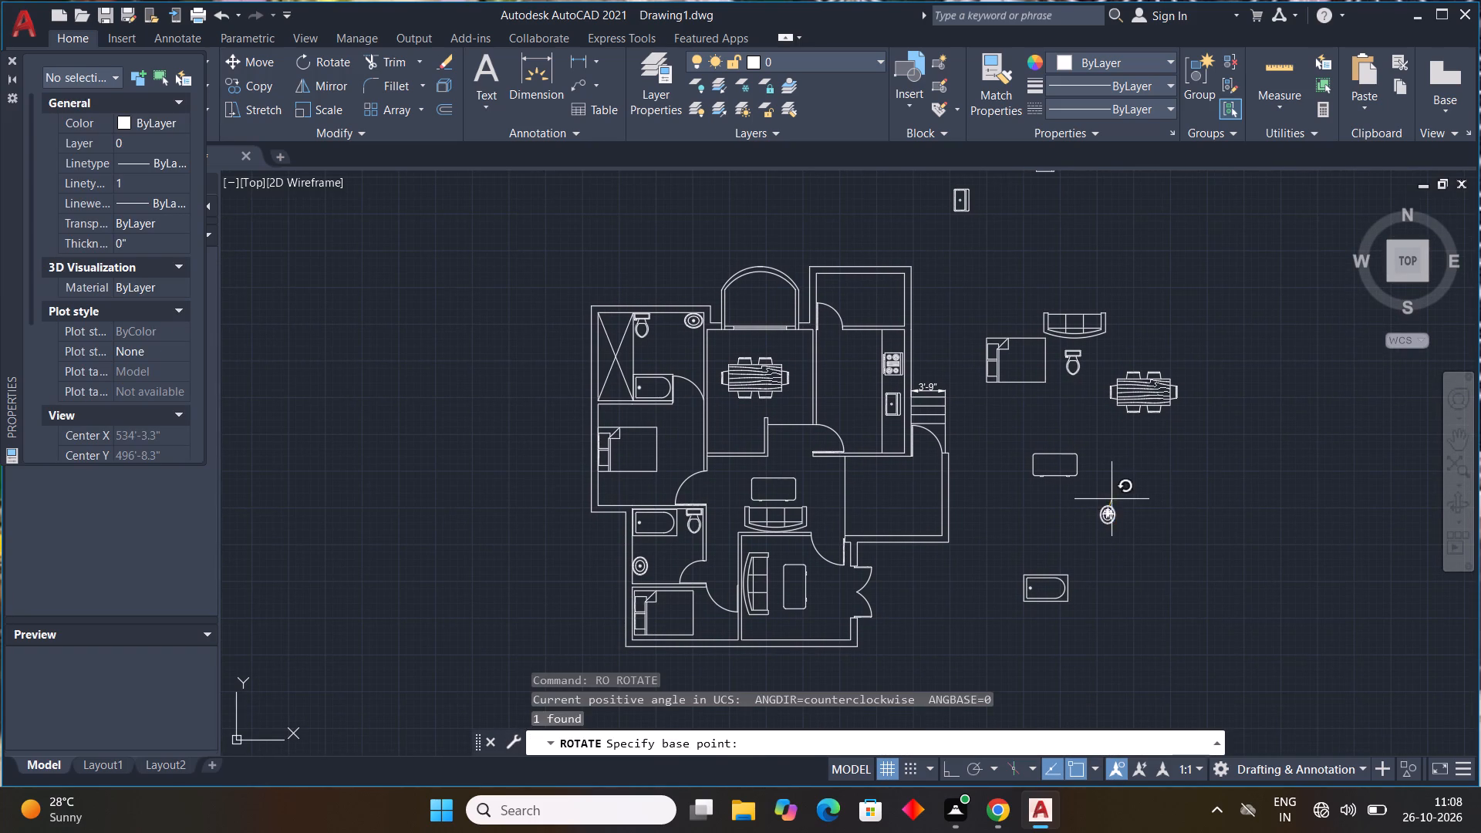
{"action": "key", "text": "F8"}
{"action": "left_click", "coordinate": [1123, 555]}
{"action": "scroll", "coordinate": [1104, 499], "scroll_direction": "up", "scroll_amount": 2}
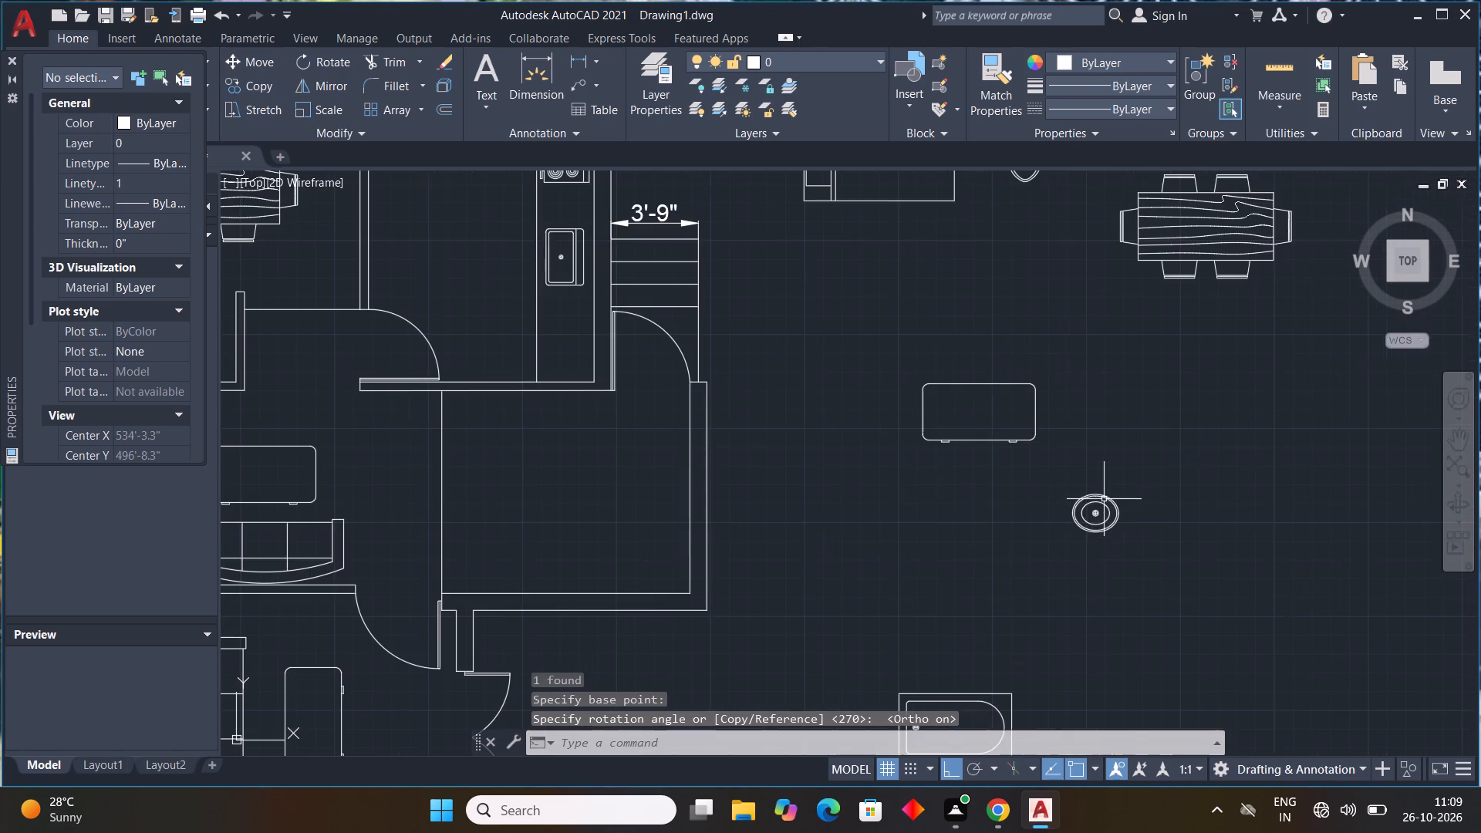
Copy the rotated washbasin with Ortho off into the dining room's southeast corner, beside the short partition wall.
{"action": "left_click", "coordinate": [1101, 517]}
{"action": "key", "text": "c"}
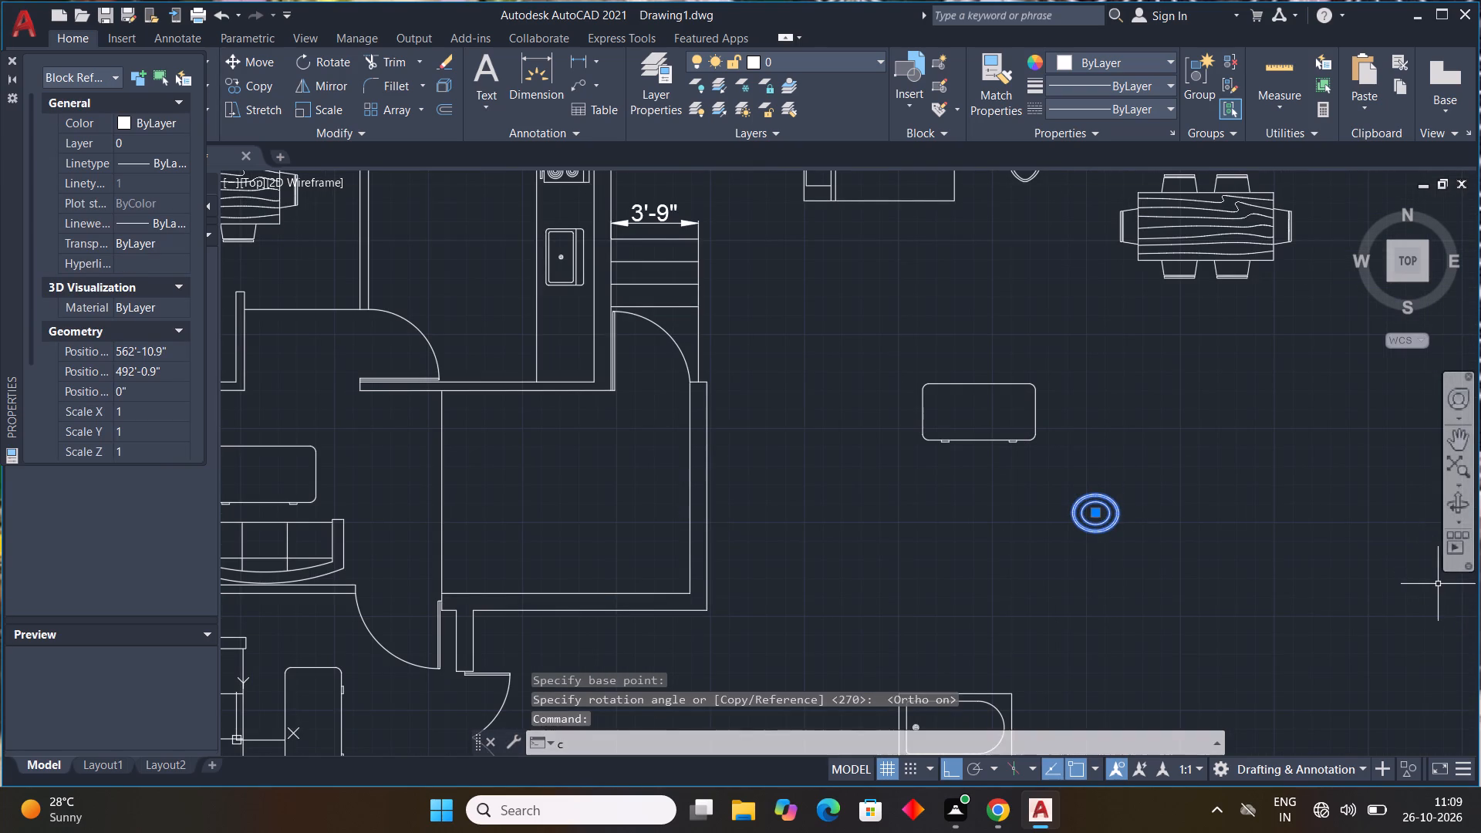
{"action": "key", "text": "o"}
{"action": "key", "text": "space"}
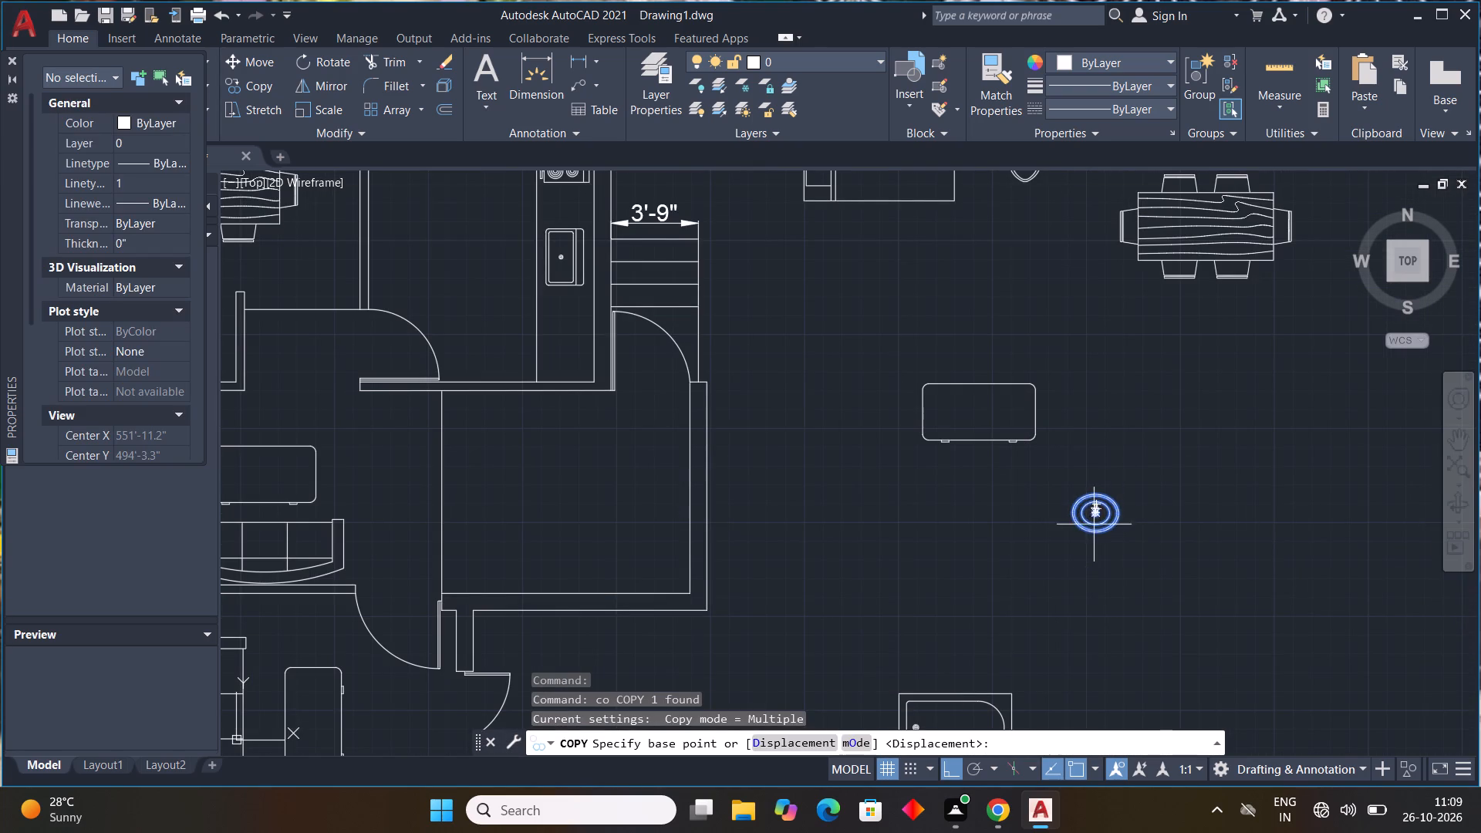
{"action": "left_click_drag", "start_coordinate": [1098, 515], "coordinate": [1081, 520]}
{"action": "key", "text": "F8"}
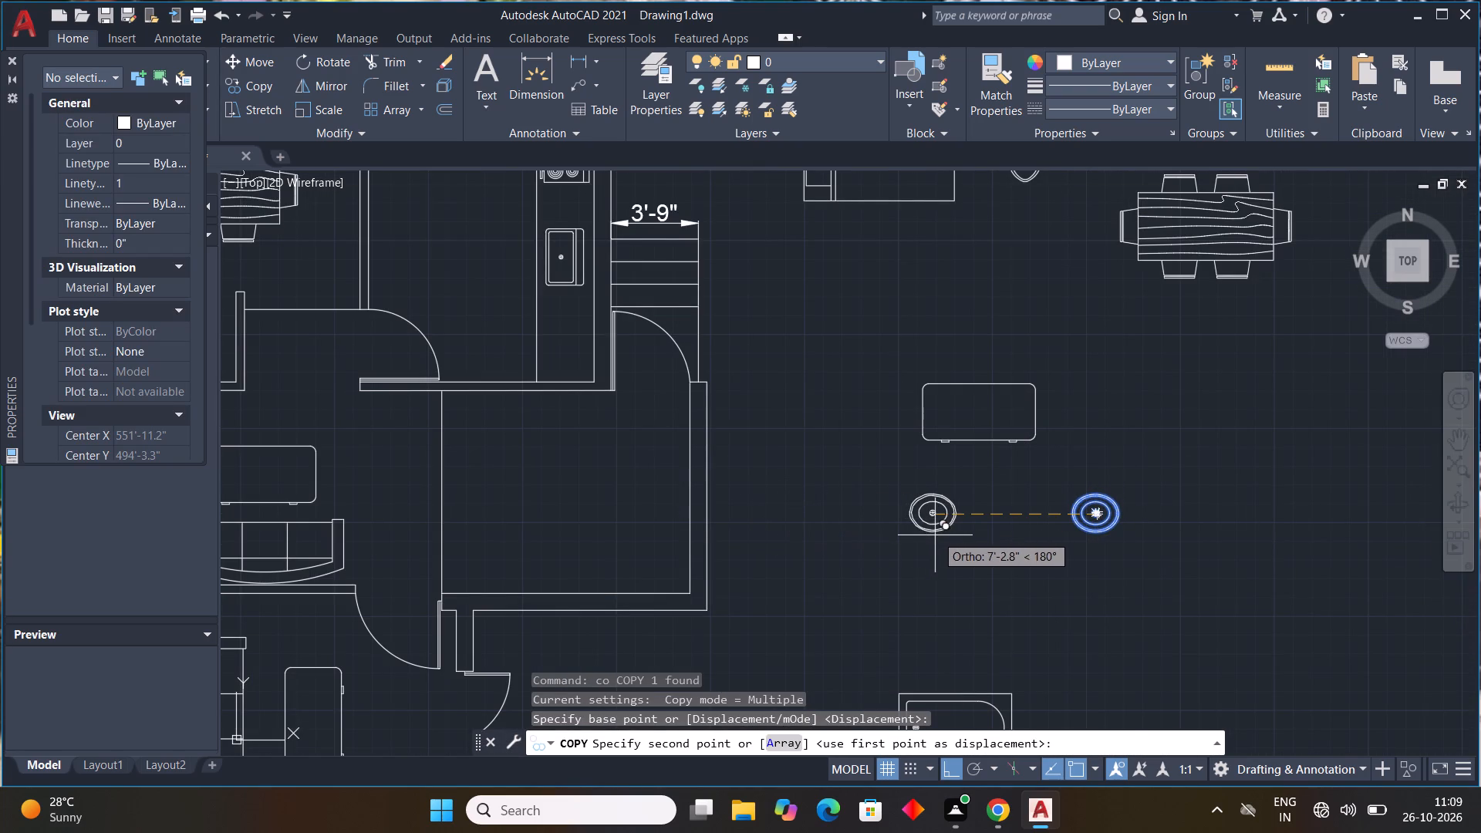
{"action": "middle_click_drag", "start_coordinate": [697, 508], "coordinate": [1052, 557]}
{"action": "scroll", "coordinate": [554, 385], "scroll_direction": "up", "scroll_amount": 2}
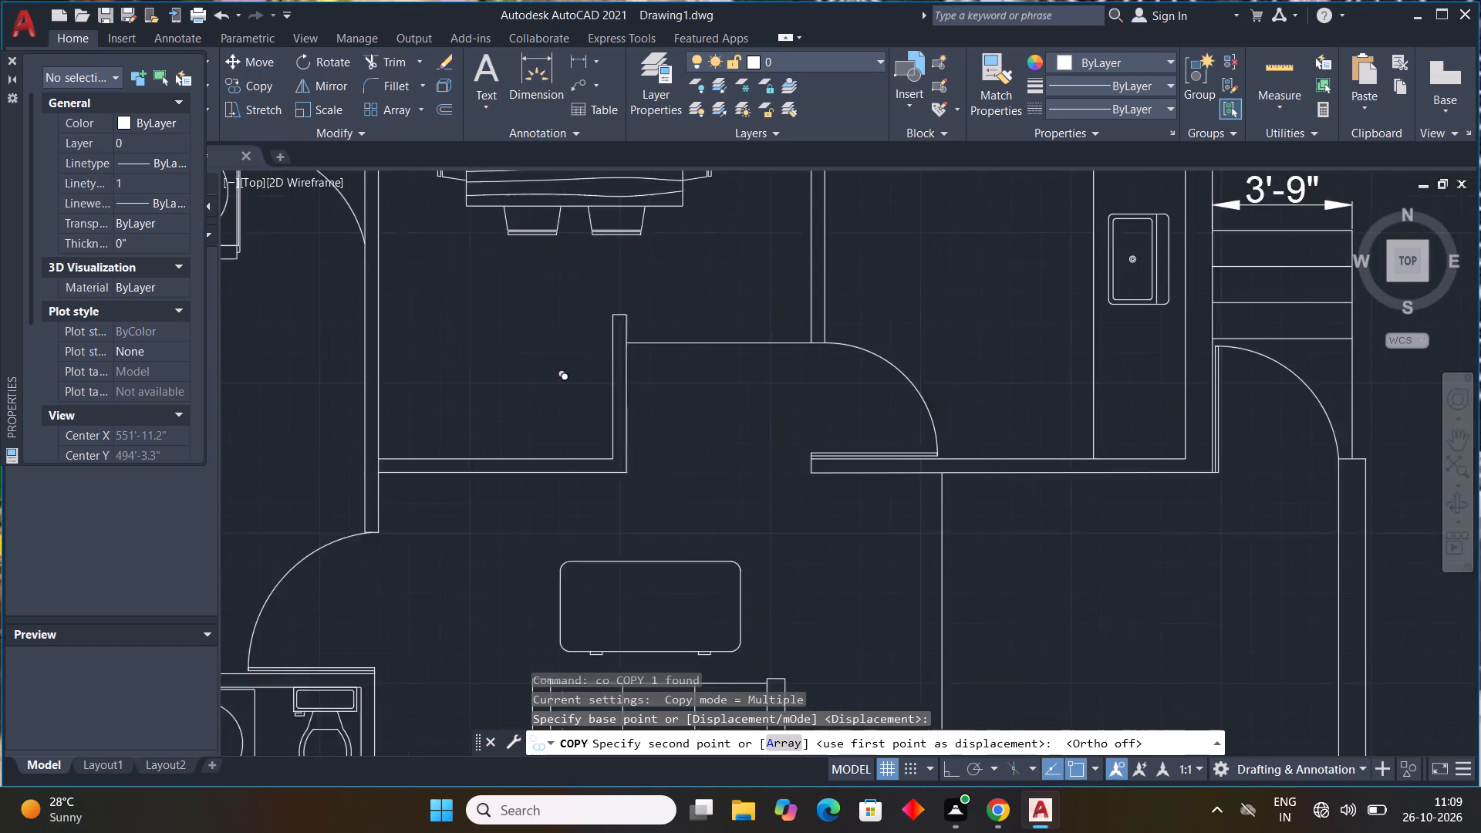
{"action": "scroll", "coordinate": [555, 385], "scroll_direction": "up", "scroll_amount": 2}
{"action": "scroll", "coordinate": [635, 415], "scroll_direction": "up", "scroll_amount": 2}
{"action": "scroll", "coordinate": [636, 419], "scroll_direction": "down", "scroll_amount": 3}
{"action": "middle_click_drag", "start_coordinate": [636, 419], "coordinate": [688, 363]}
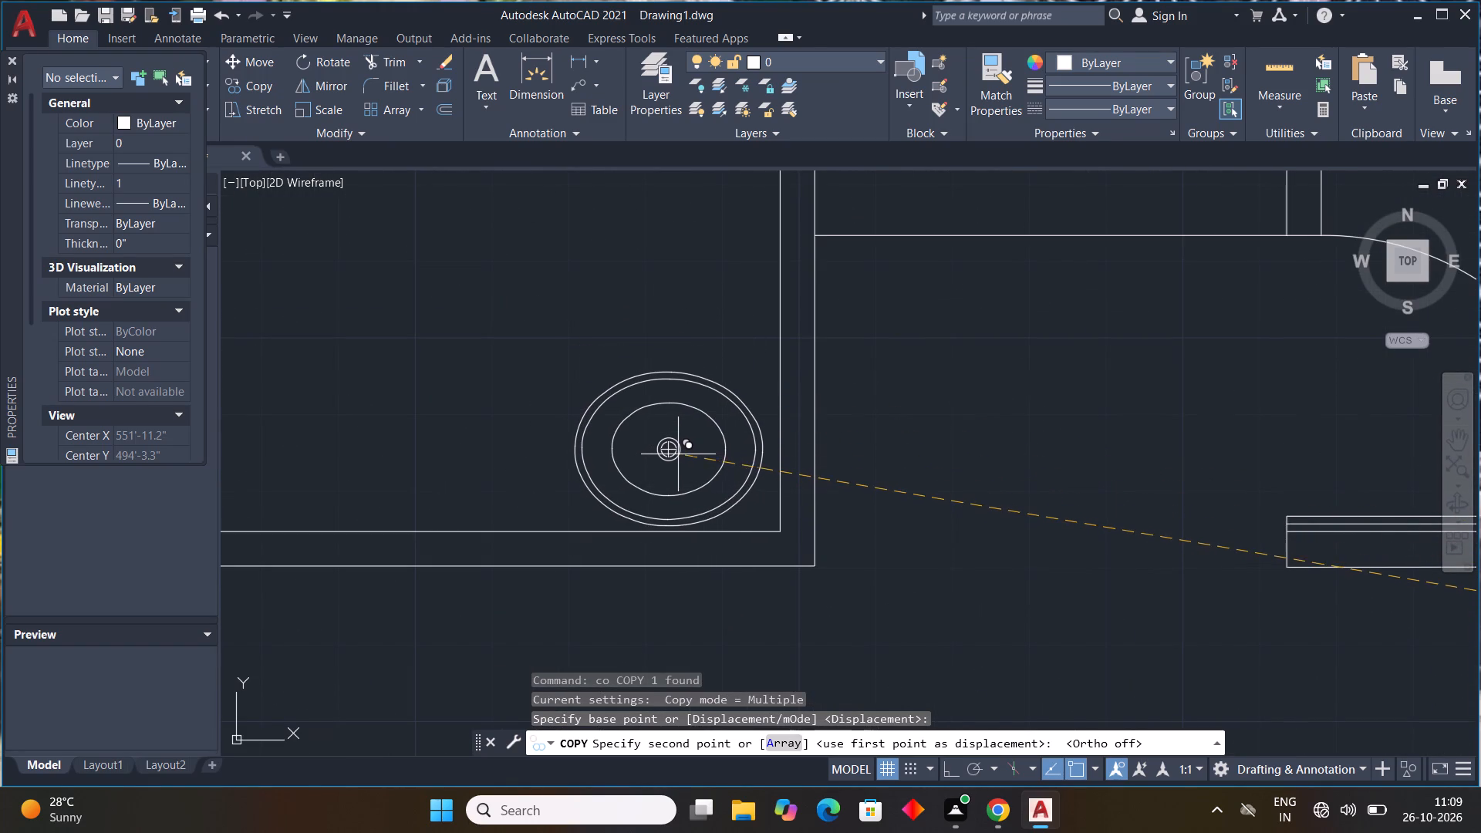
{"action": "left_click", "coordinate": [690, 454]}
{"action": "key", "text": "Escape"}
{"action": "key", "text": "Escape"}
{"action": "key", "text": "Escape"}
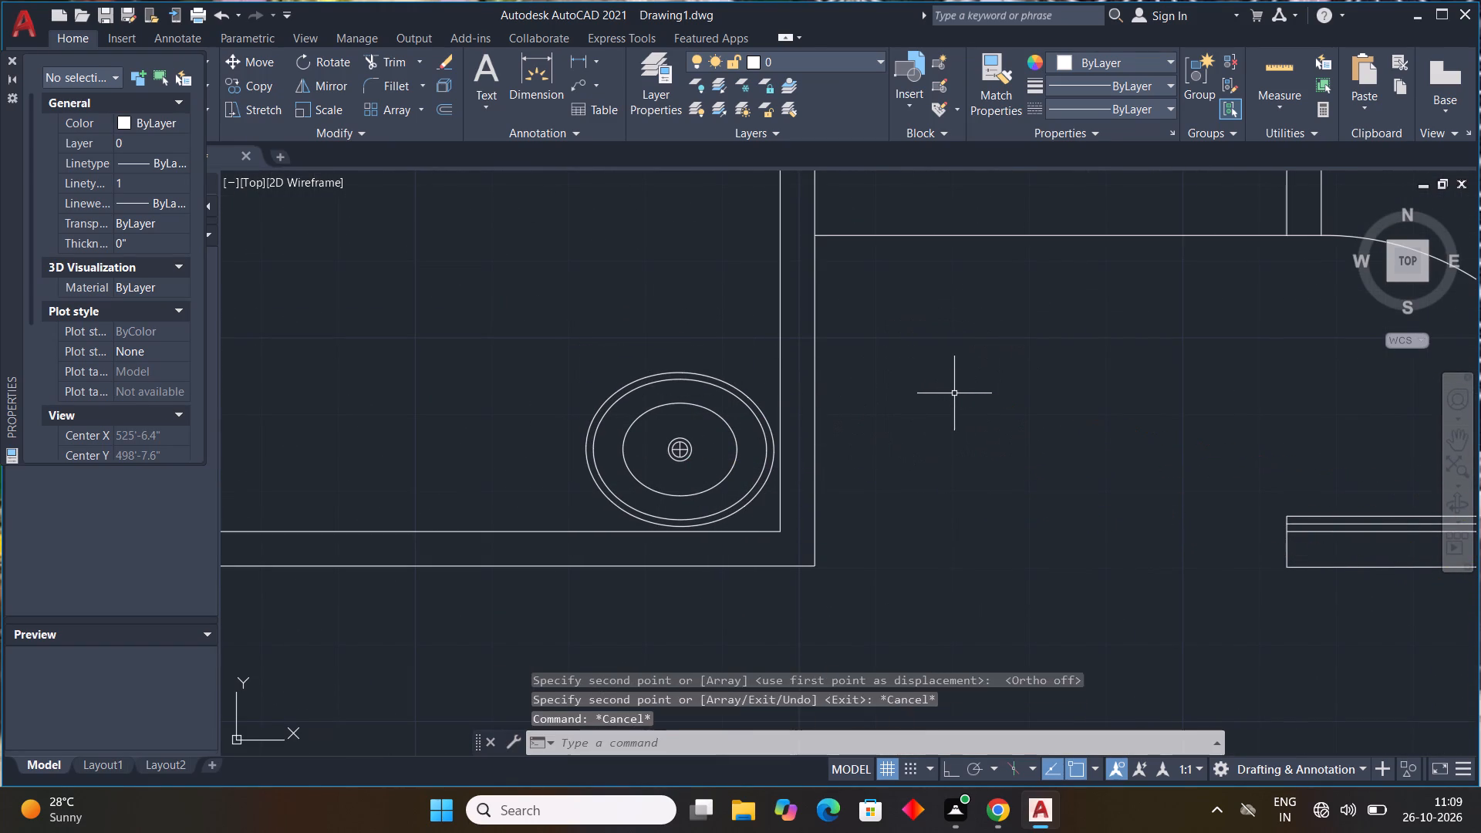
{"action": "key", "text": "Escape"}
{"action": "key", "text": "Escape"}
{"action": "key", "text": "Escape"}
{"action": "key", "text": "Escape"}
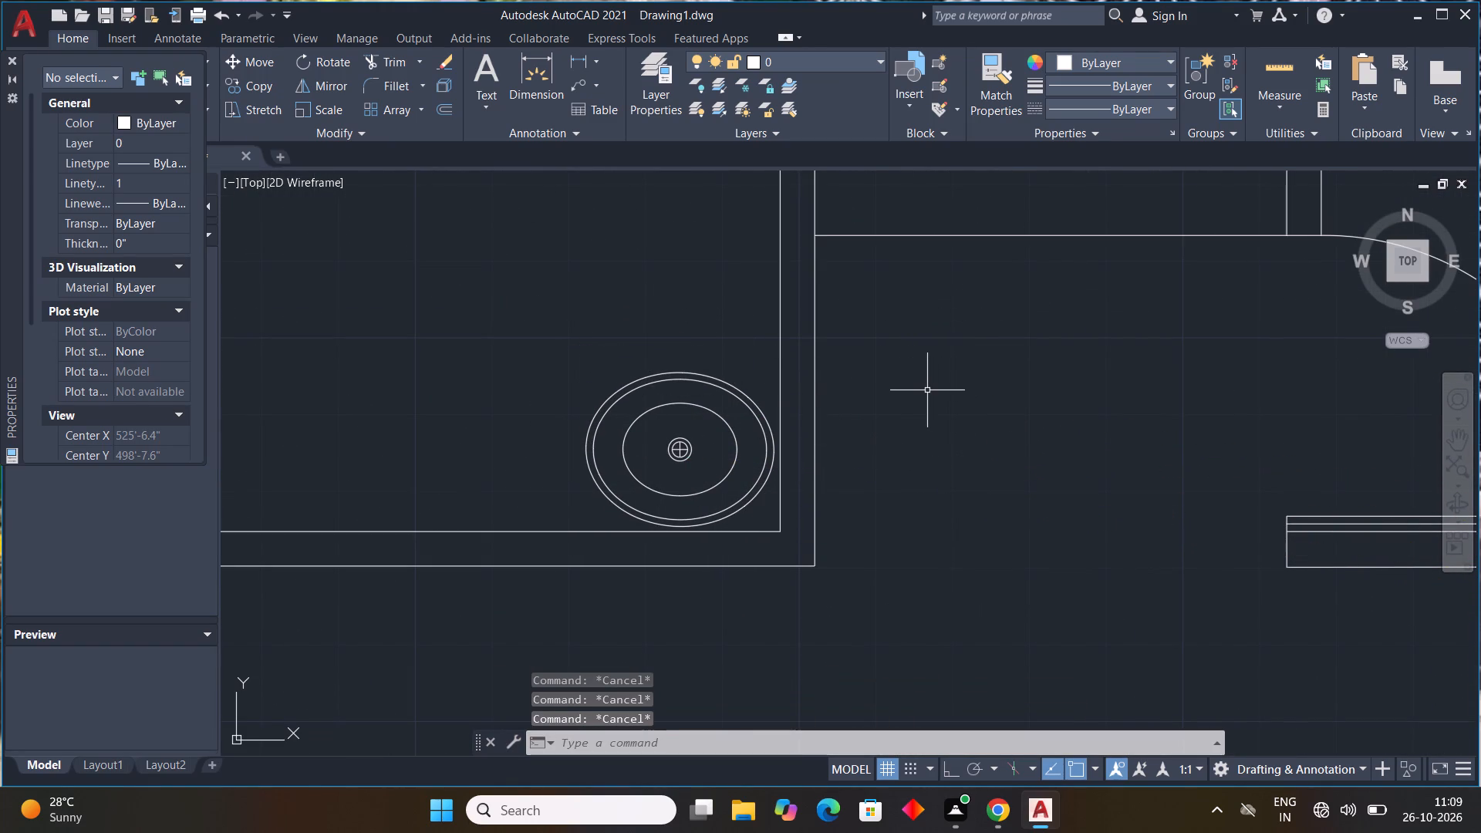
Delete all nine leftover source blocks outside the floor plan, including the stove and kitchen sink to the north.
{"action": "scroll", "coordinate": [933, 386], "scroll_direction": "down", "scroll_amount": 2}
{"action": "scroll", "coordinate": [1128, 448], "scroll_direction": "down", "scroll_amount": 4}
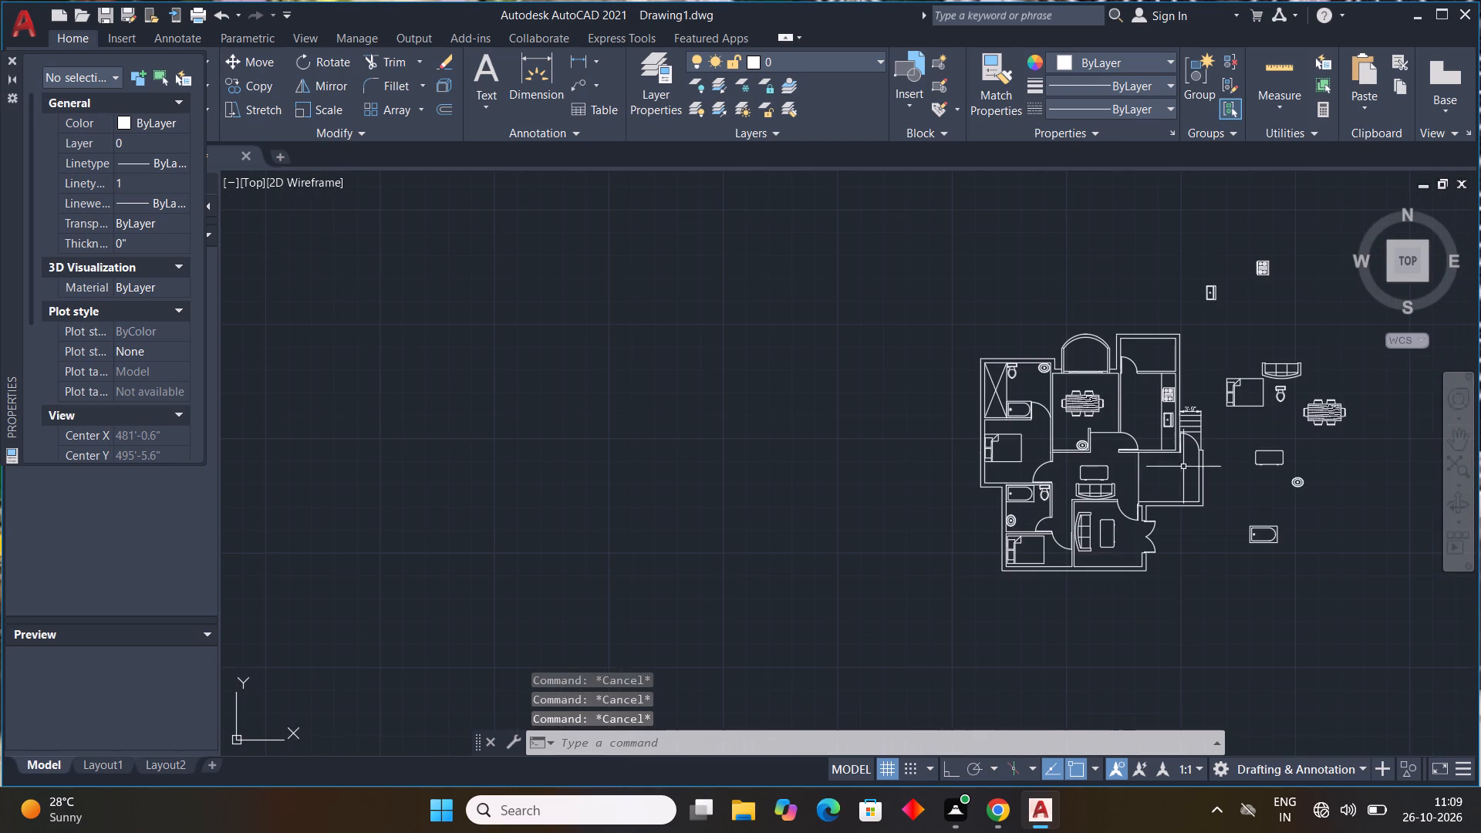
{"action": "middle_click_drag", "start_coordinate": [1221, 477], "coordinate": [734, 427]}
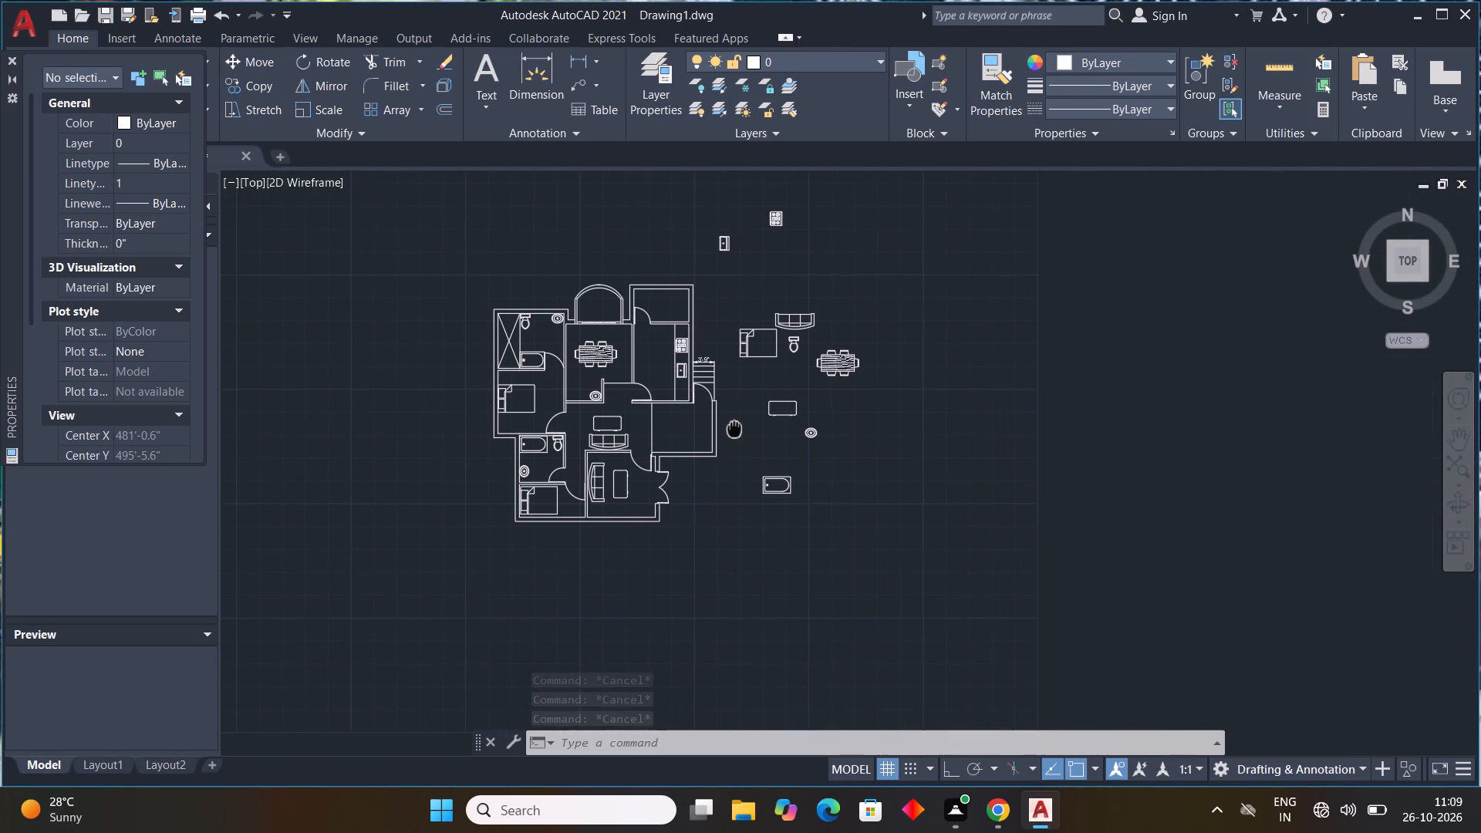
{"action": "middle_click_drag", "start_coordinate": [734, 427], "coordinate": [703, 415]}
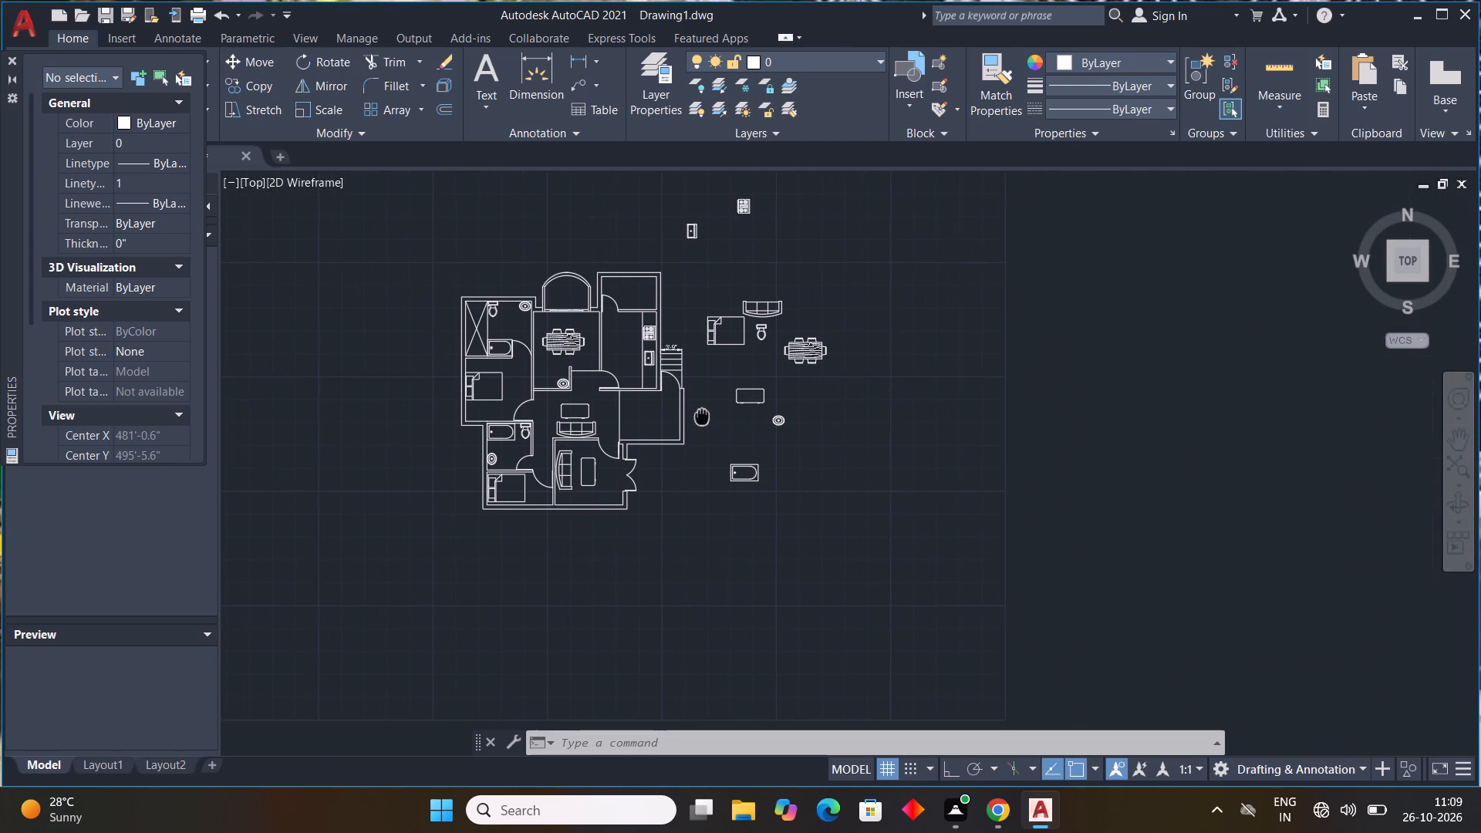
{"action": "middle_click_drag", "start_coordinate": [703, 415], "coordinate": [736, 399]}
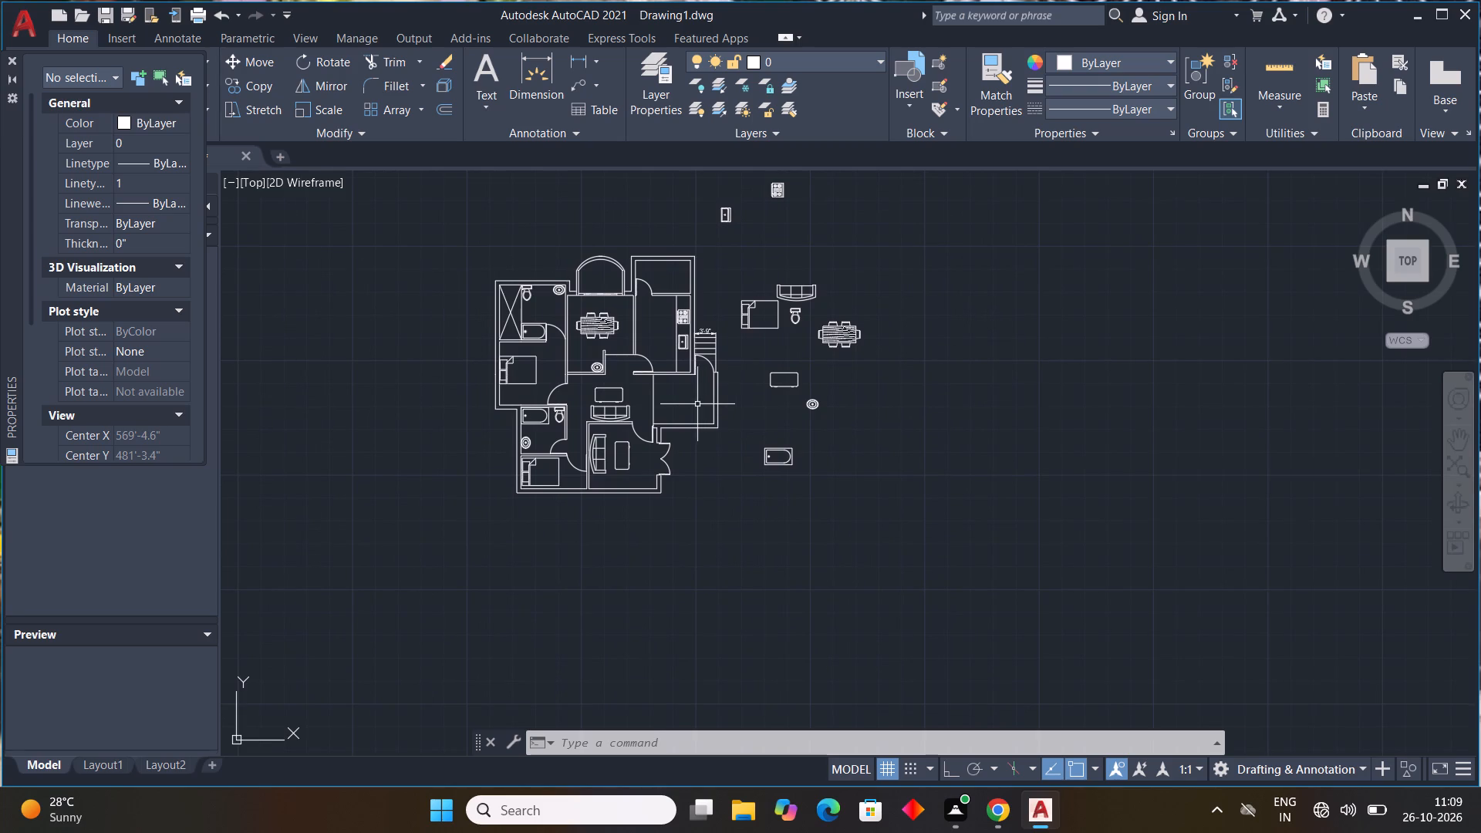
{"action": "scroll", "coordinate": [695, 405], "scroll_direction": "up", "scroll_amount": 2}
{"action": "middle_click_drag", "start_coordinate": [692, 405], "coordinate": [544, 467]}
{"action": "scroll", "coordinate": [674, 416], "scroll_direction": "down", "scroll_amount": 1}
{"action": "scroll", "coordinate": [544, 467], "scroll_direction": "down", "scroll_amount": 2}
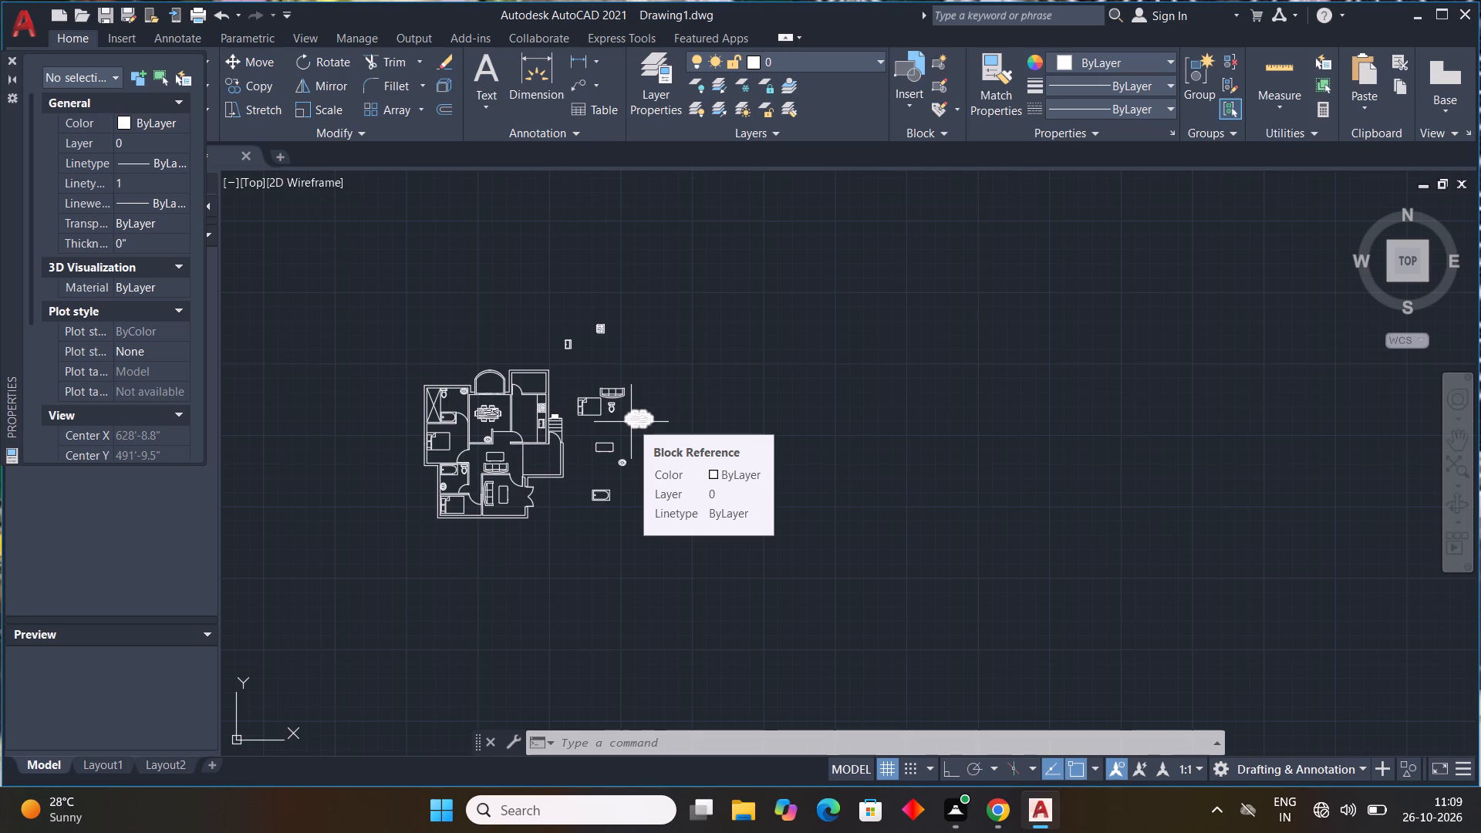
{"action": "middle_click_drag", "start_coordinate": [712, 392], "coordinate": [575, 367]}
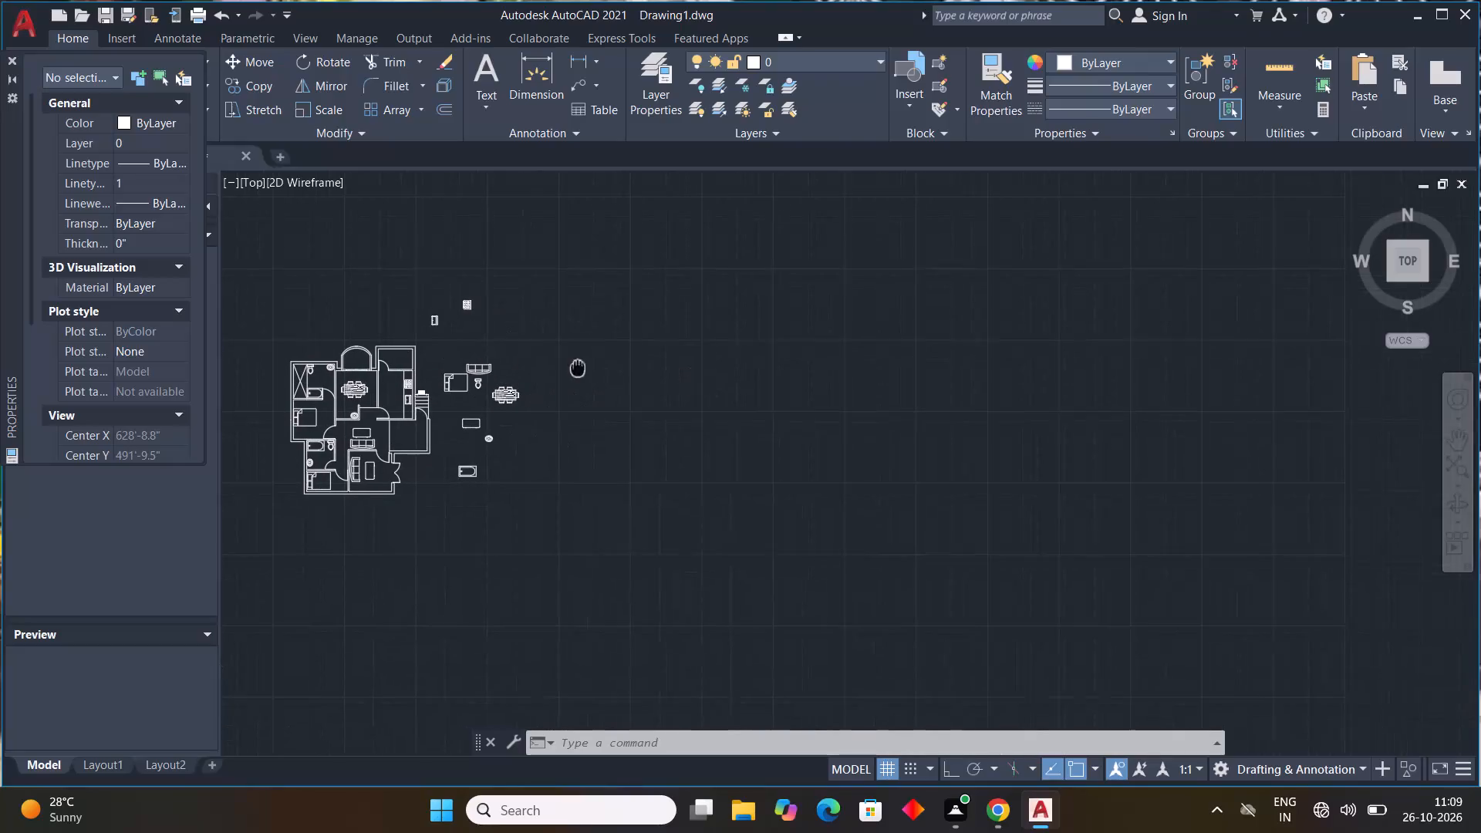
{"action": "left_click_drag", "start_coordinate": [510, 267], "coordinate": [480, 282]}
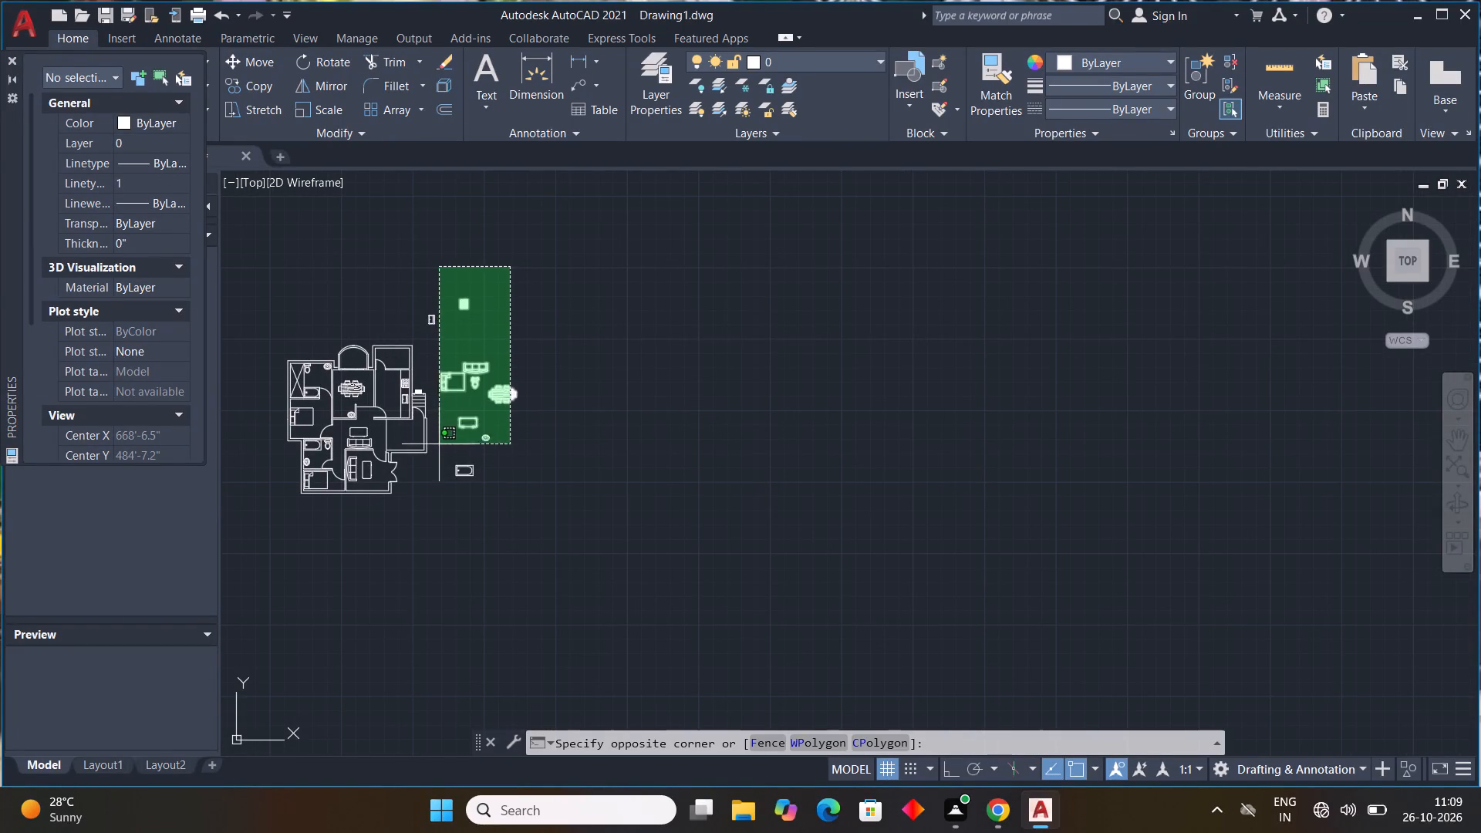
{"action": "left_click_drag", "start_coordinate": [438, 475], "coordinate": [440, 511]}
{"action": "left_click", "coordinate": [433, 317]}
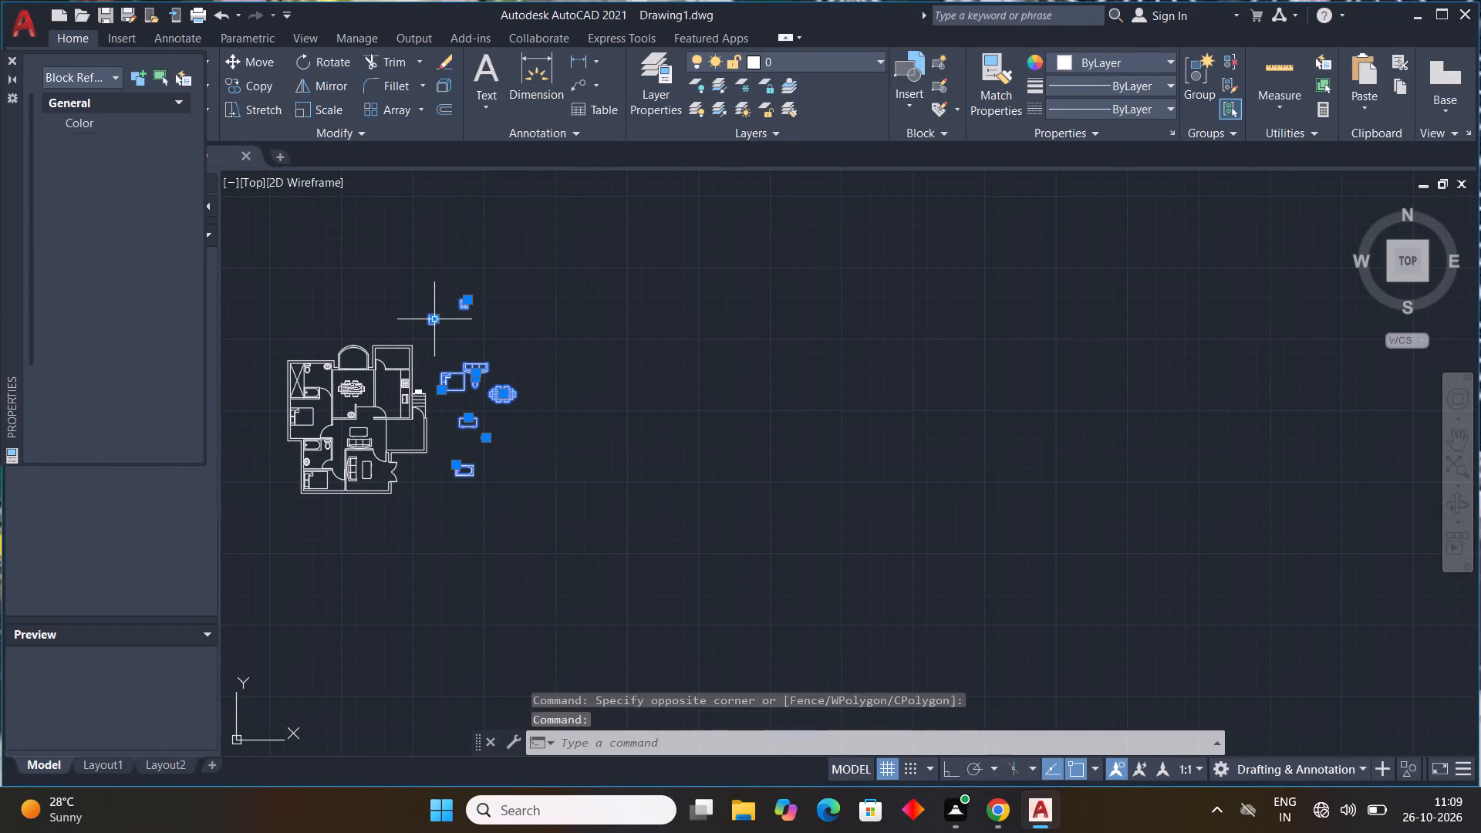
{"action": "key", "text": "Delete"}
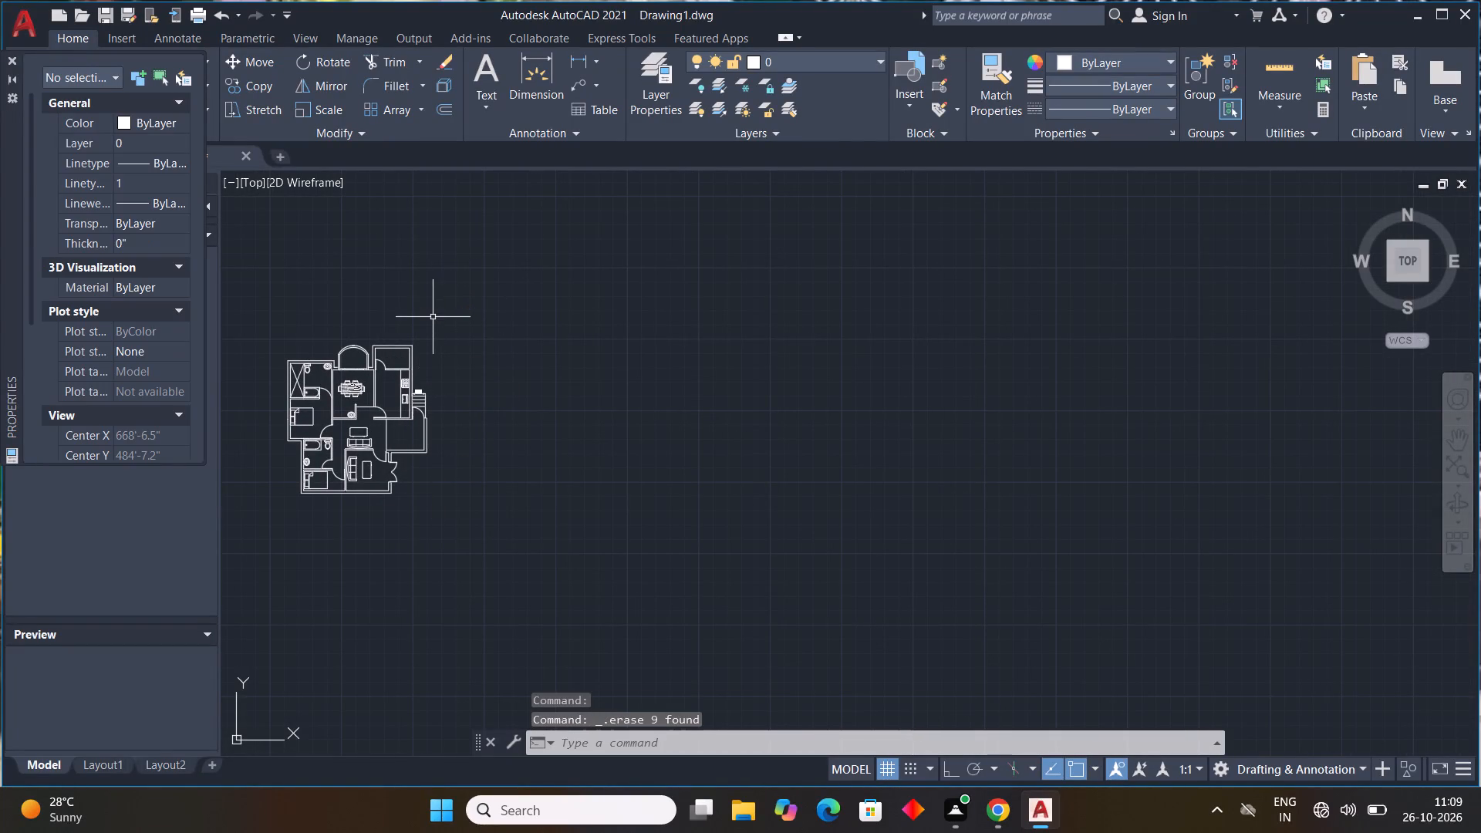
Dimension the north-south length and east-west width of the crossed rectangle in the northwest bathroom, placing both dimension lines inside it.
{"action": "middle_click_drag", "start_coordinate": [436, 494], "coordinate": [791, 649]}
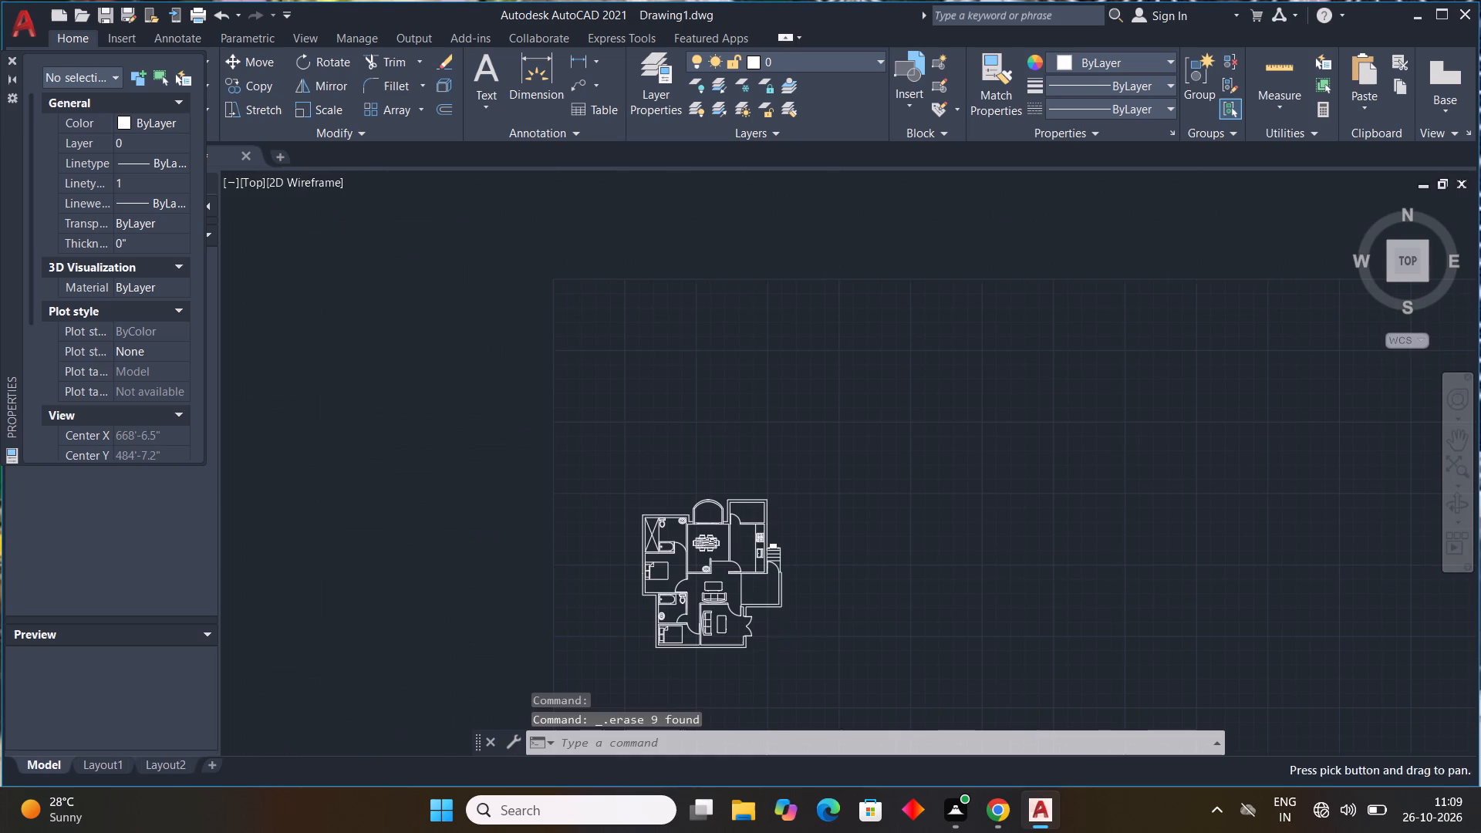
{"action": "scroll", "coordinate": [662, 590], "scroll_direction": "up", "scroll_amount": 4}
{"action": "middle_click_drag", "start_coordinate": [759, 600], "coordinate": [639, 575]}
{"action": "scroll", "coordinate": [840, 462], "scroll_direction": "down", "scroll_amount": 2}
{"action": "middle_click_drag", "start_coordinate": [840, 462], "coordinate": [794, 586]}
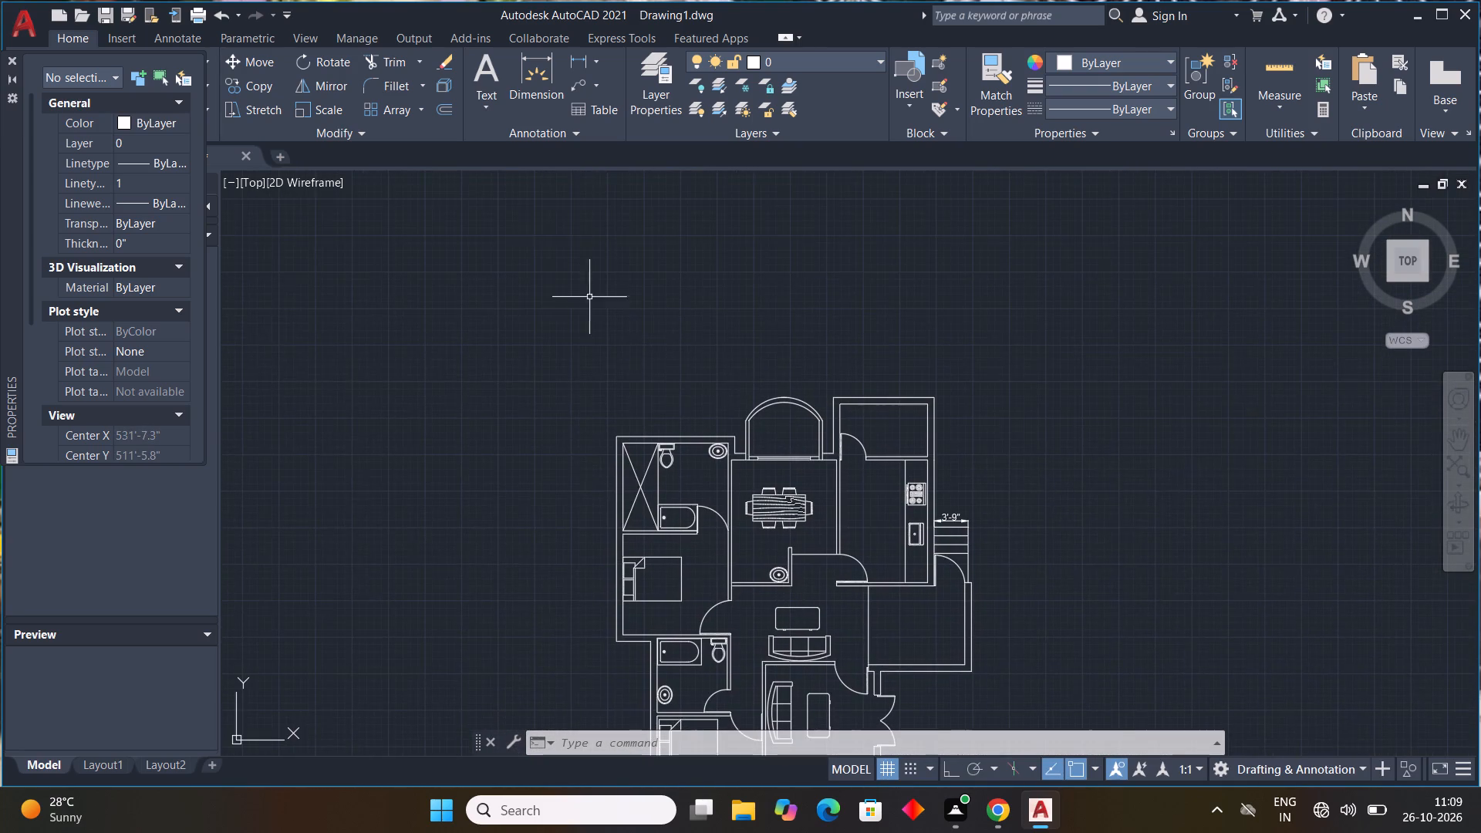
{"action": "left_click", "coordinate": [547, 100]}
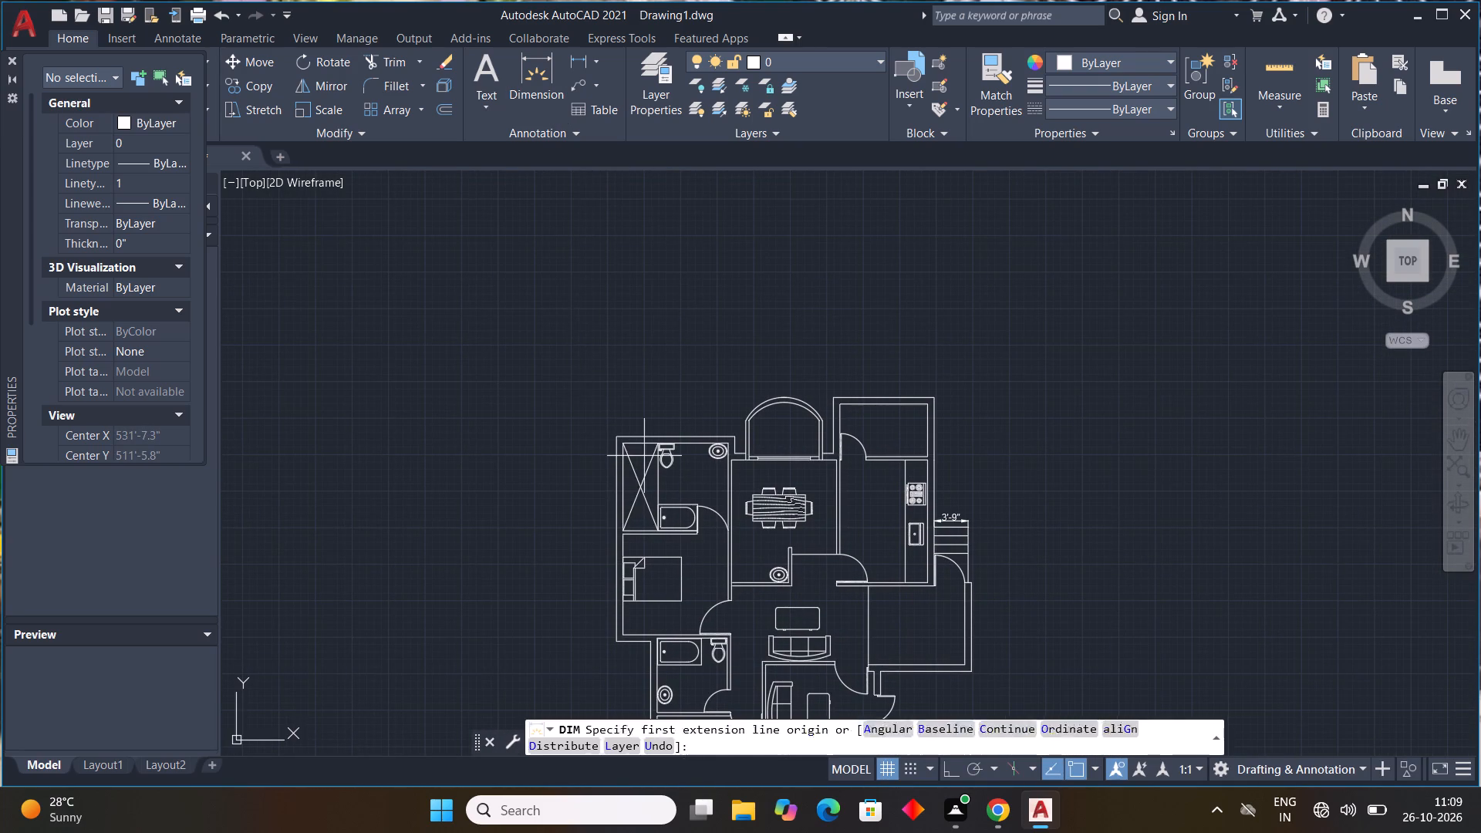
{"action": "scroll", "coordinate": [641, 445], "scroll_direction": "up", "scroll_amount": 1}
{"action": "middle_click_drag", "start_coordinate": [640, 444], "coordinate": [580, 305]}
{"action": "scroll", "coordinate": [580, 305], "scroll_direction": "up", "scroll_amount": 1}
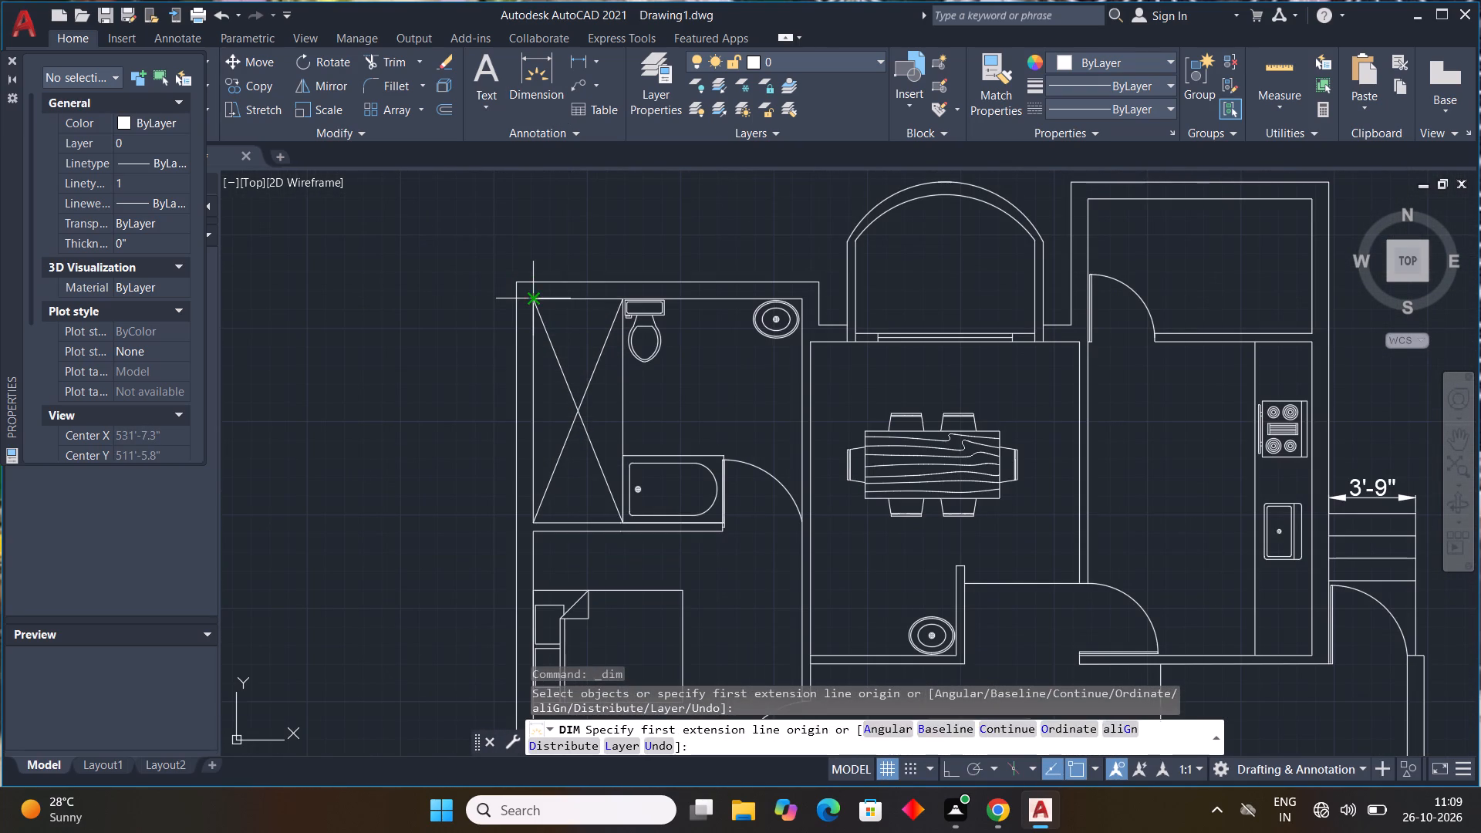
{"action": "left_click", "coordinate": [531, 297]}
{"action": "left_click", "coordinate": [531, 521]}
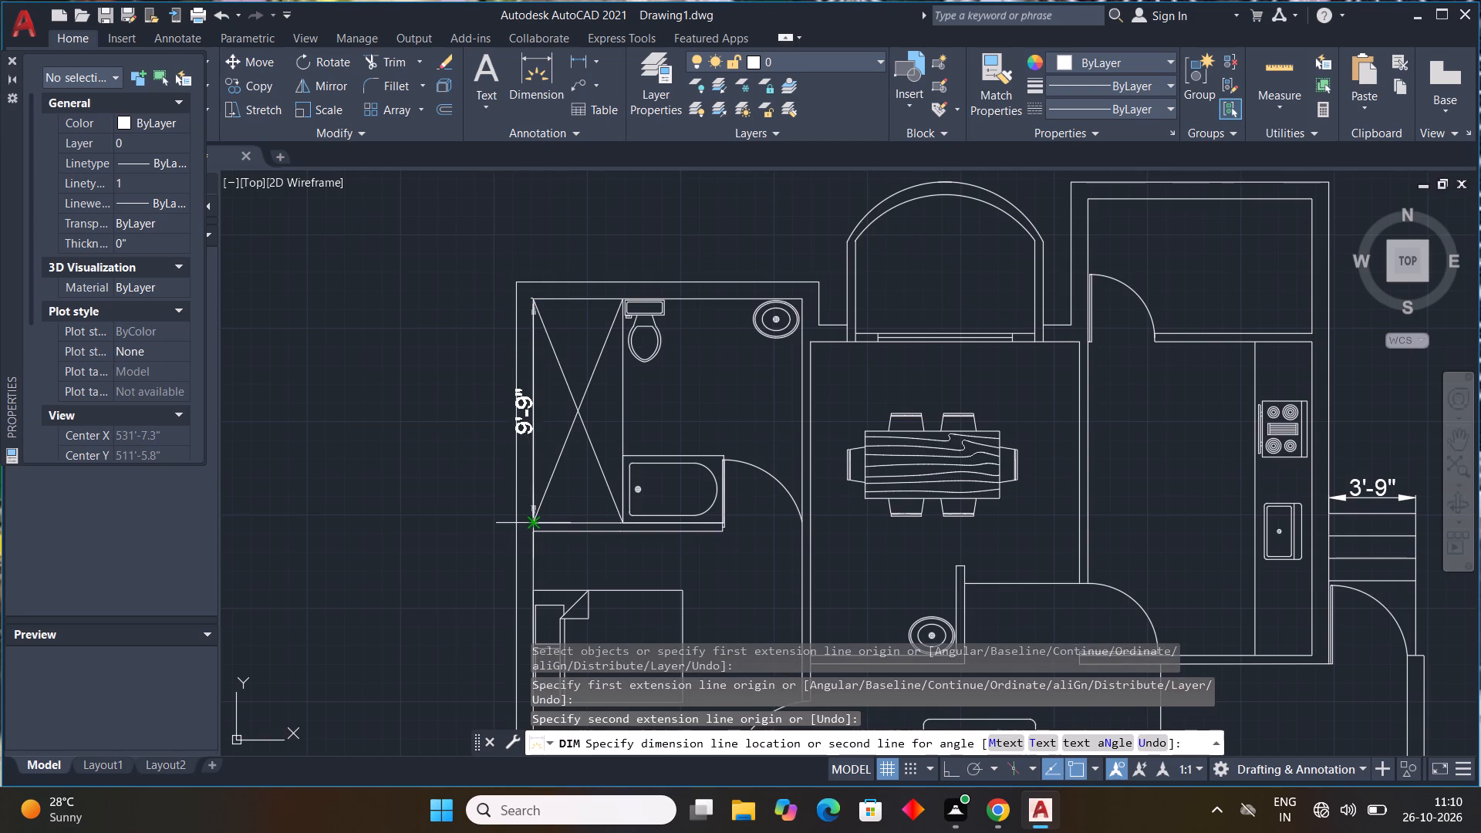
{"action": "left_click", "coordinate": [549, 520]}
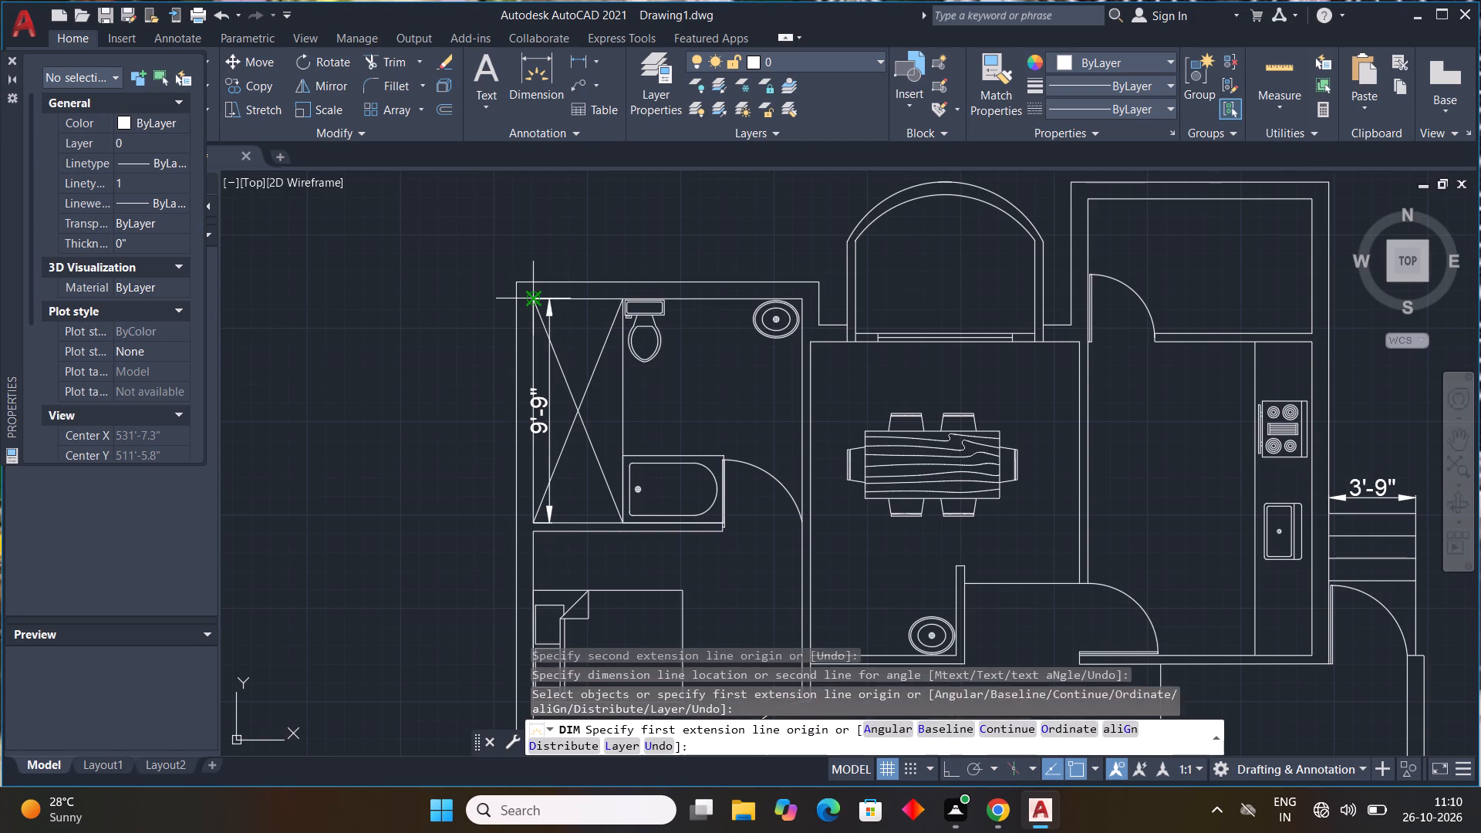
{"action": "left_click", "coordinate": [529, 298]}
{"action": "left_click", "coordinate": [623, 298]}
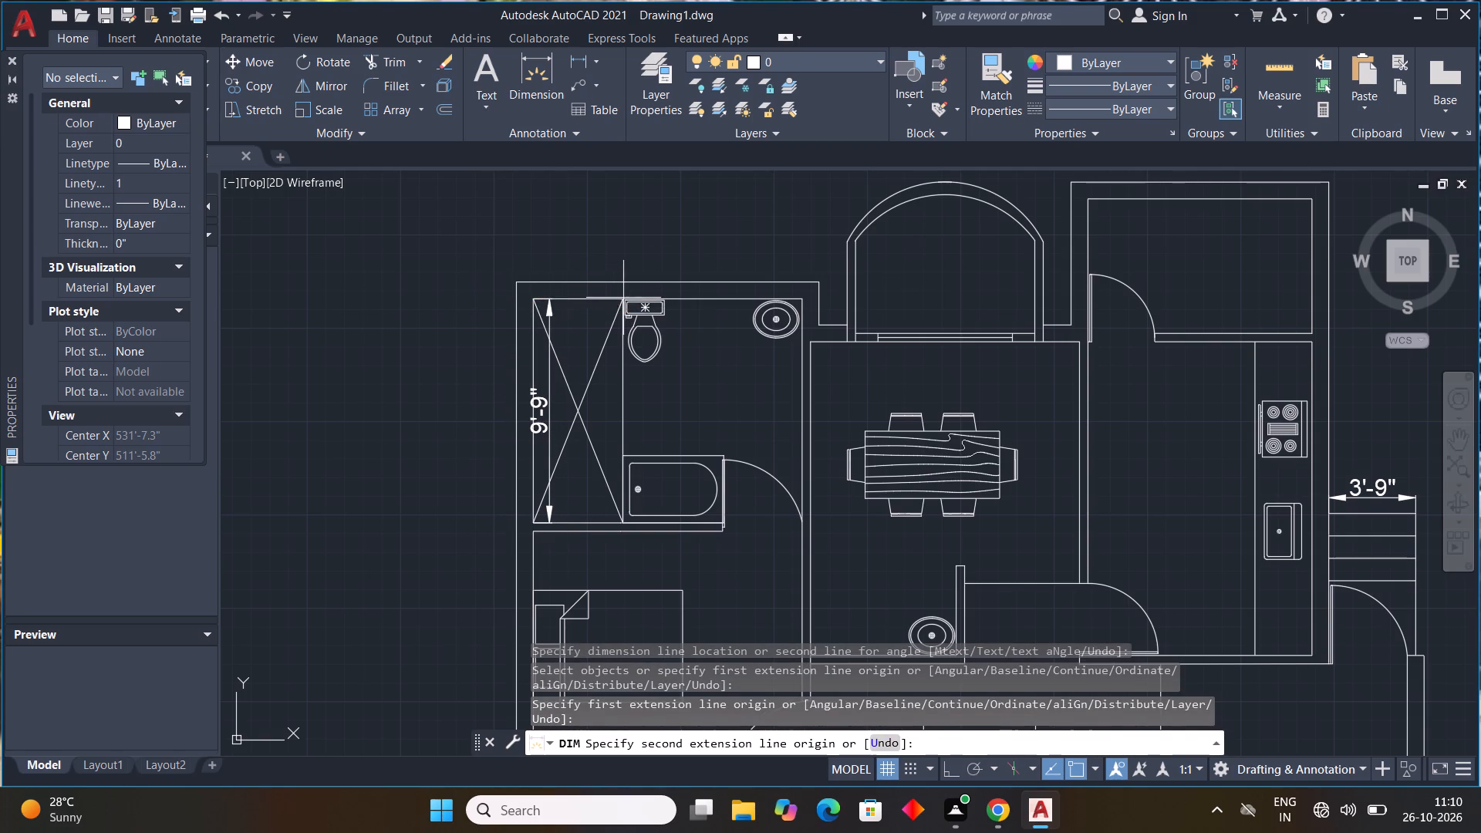
{"action": "left_click", "coordinate": [616, 320]}
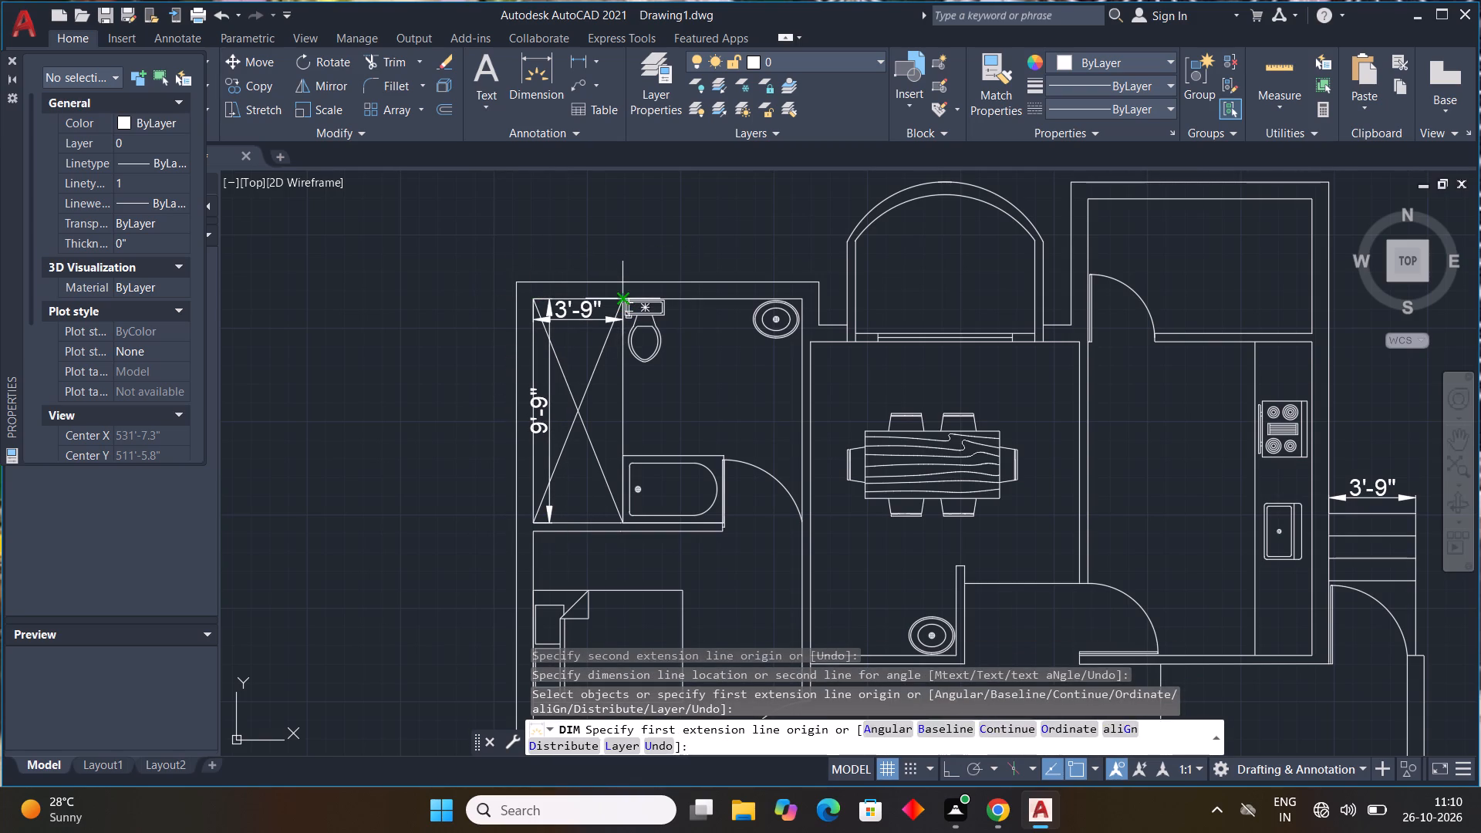
Dimension the width and north-south length of the northwest bathroom's remaining area east of the crossed rectangle.
{"action": "left_click", "coordinate": [622, 301]}
{"action": "left_click", "coordinate": [806, 301]}
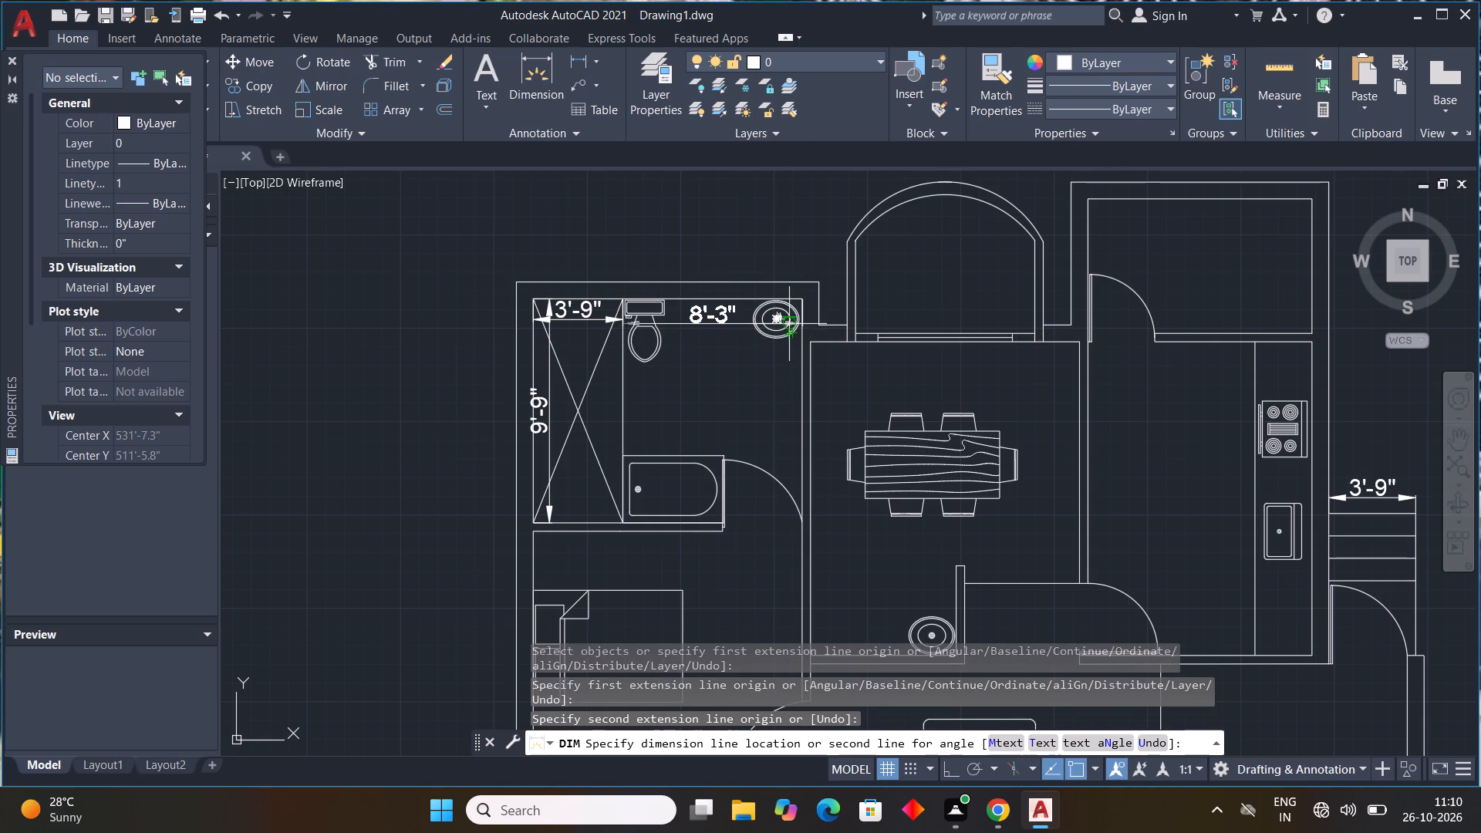
{"action": "left_click", "coordinate": [792, 320]}
{"action": "left_click", "coordinate": [619, 298]}
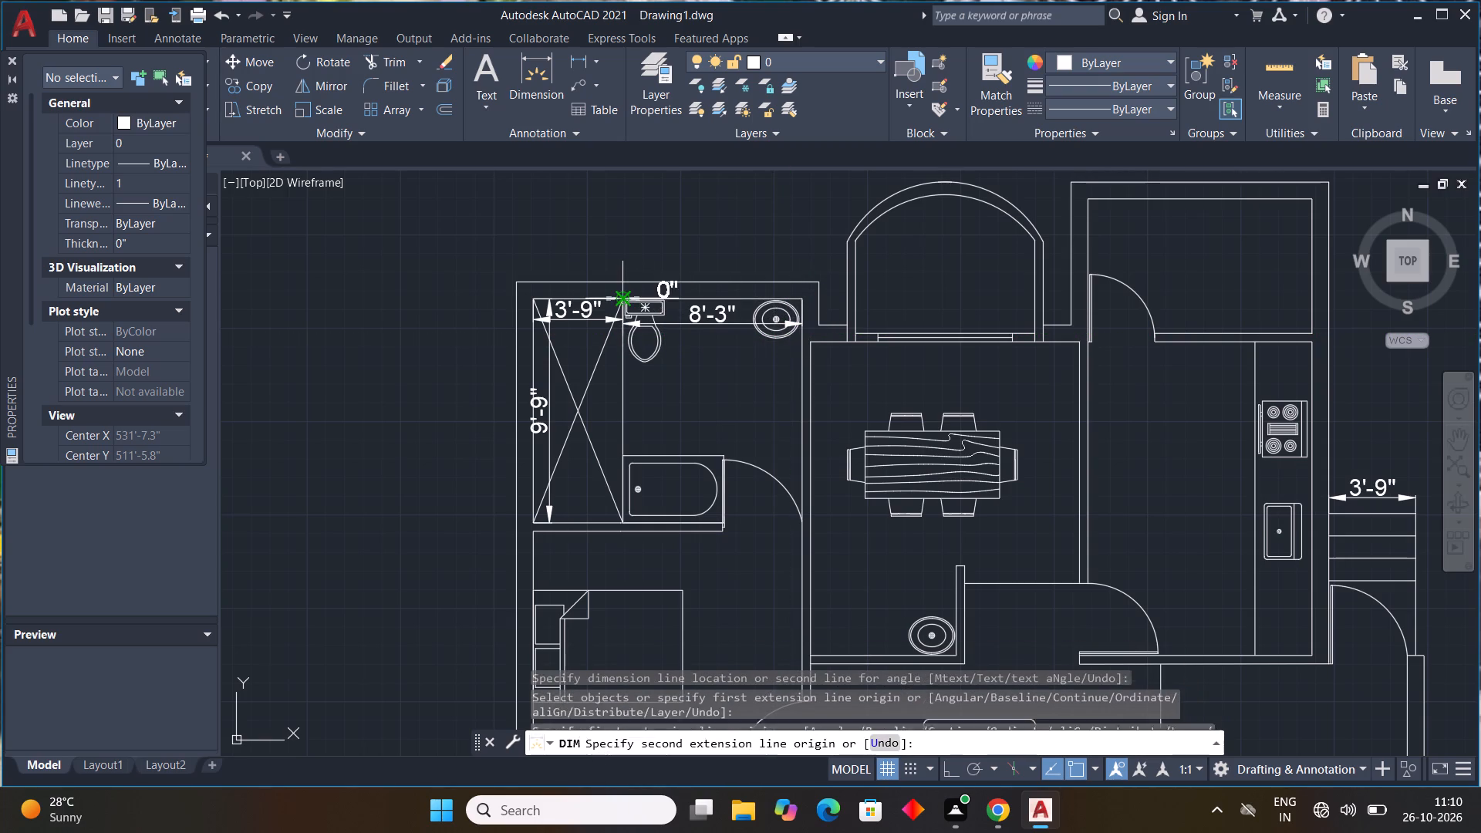
{"action": "left_click", "coordinate": [622, 518]}
{"action": "left_click", "coordinate": [641, 511]}
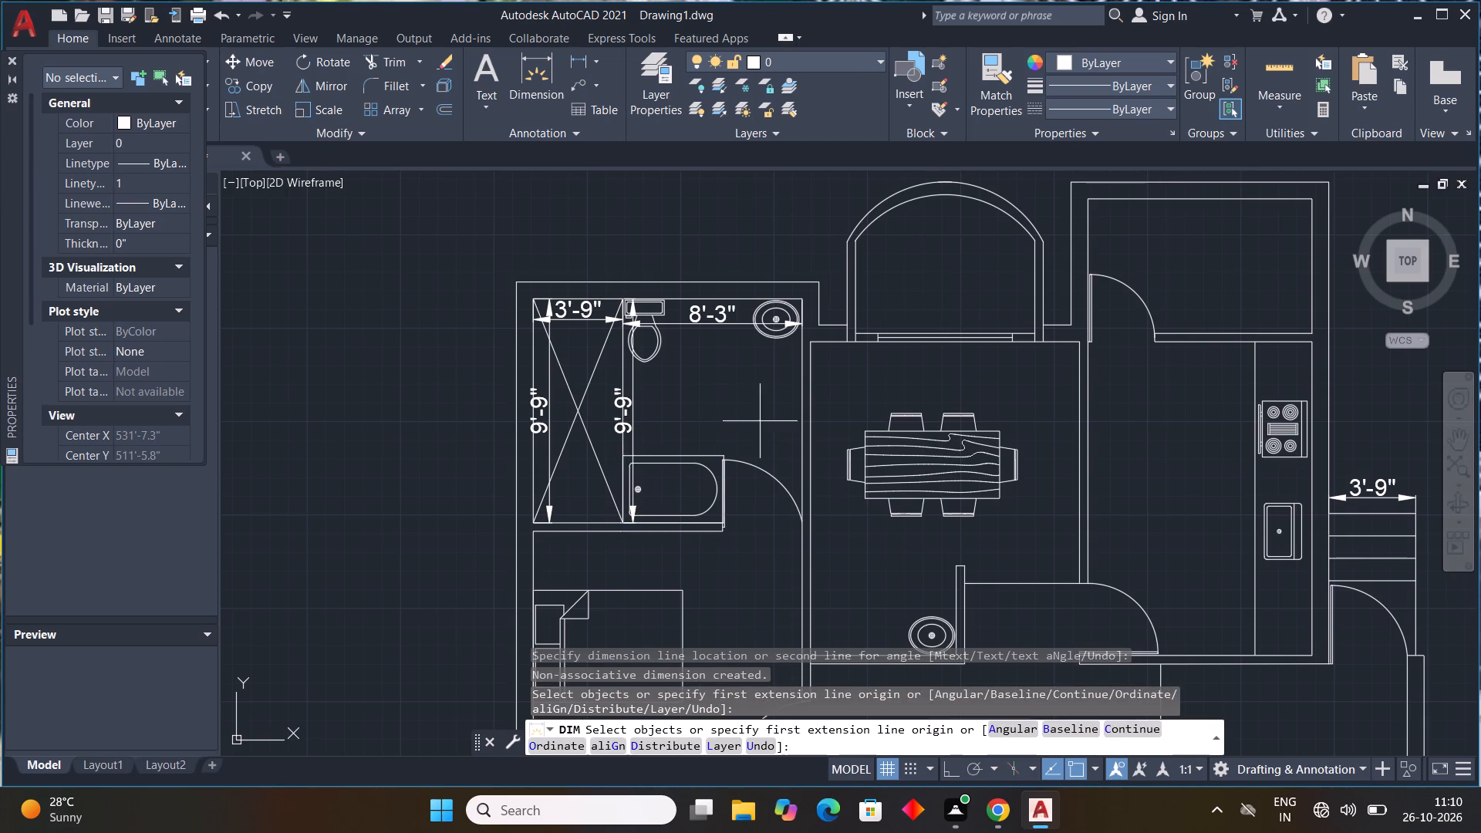
Dimension the north-south length of the west bedroom south of the crossed rectangle, placing the dimension line inside near the west wall.
{"action": "left_click", "coordinate": [546, 72]}
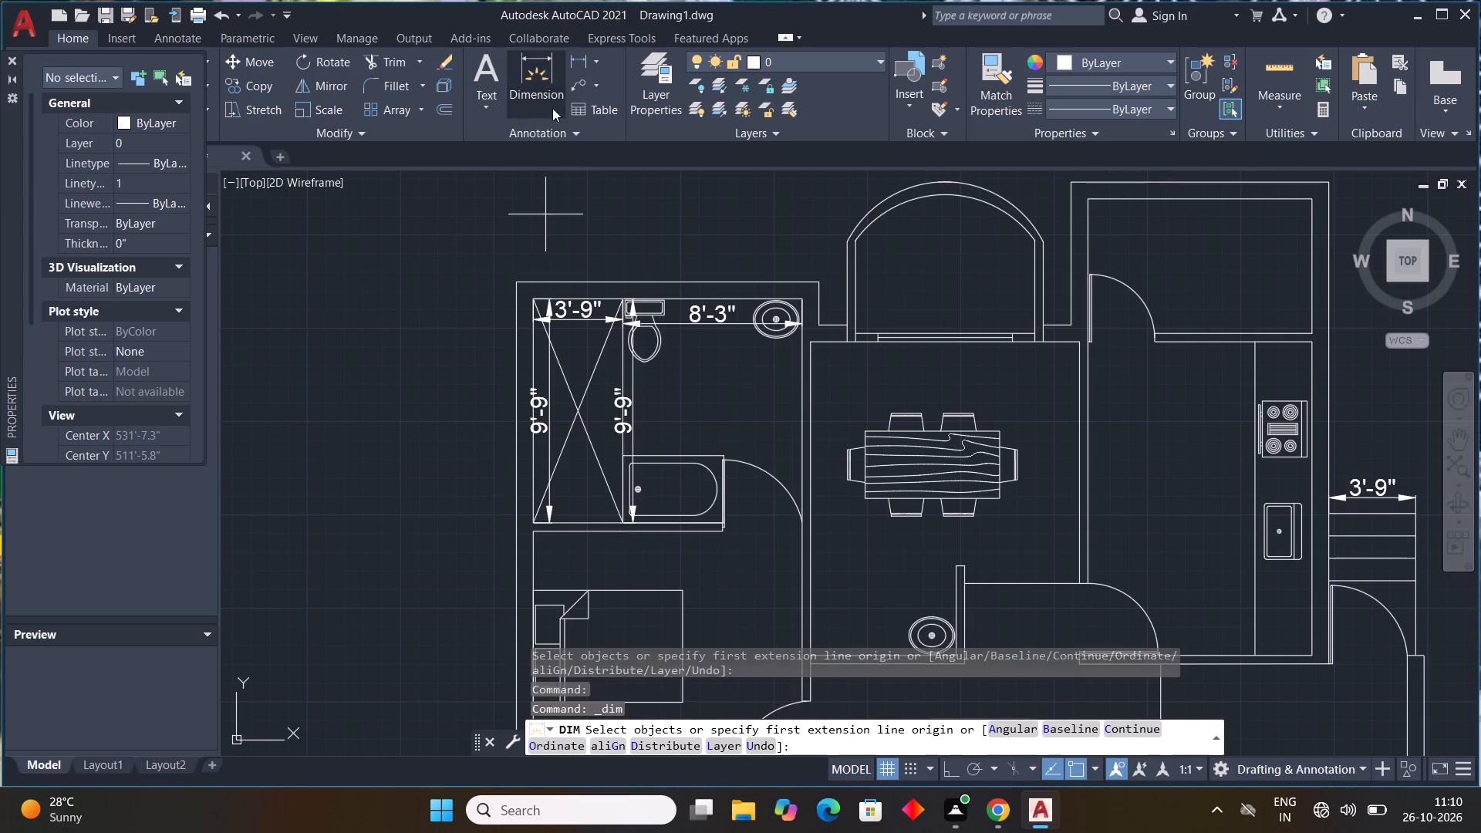
{"action": "scroll", "coordinate": [602, 344], "scroll_direction": "down", "scroll_amount": 2}
{"action": "middle_click_drag", "start_coordinate": [629, 344], "coordinate": [516, 219]}
{"action": "scroll", "coordinate": [458, 302], "scroll_direction": "up", "scroll_amount": 3}
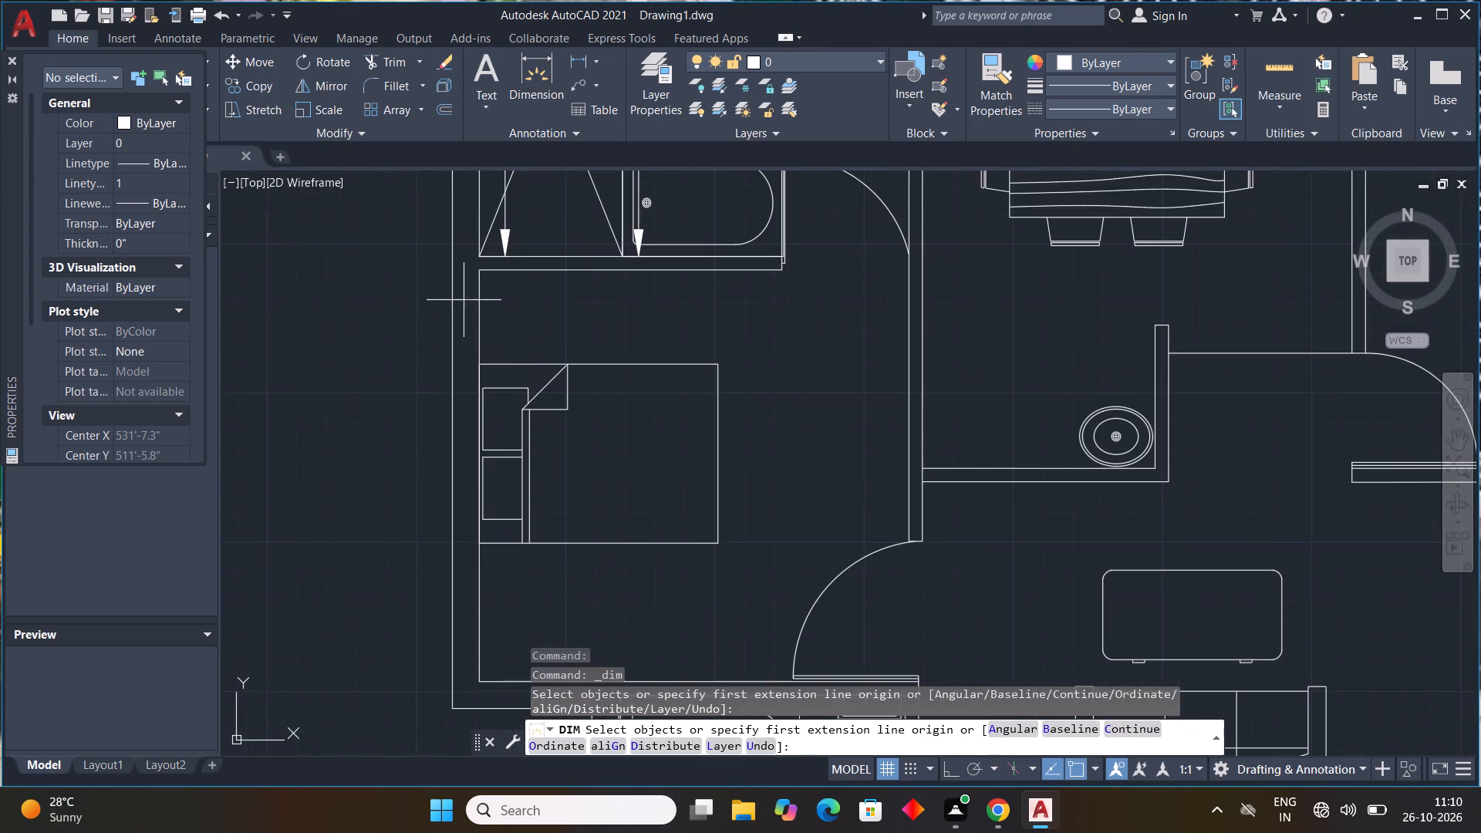
{"action": "left_click", "coordinate": [484, 272]}
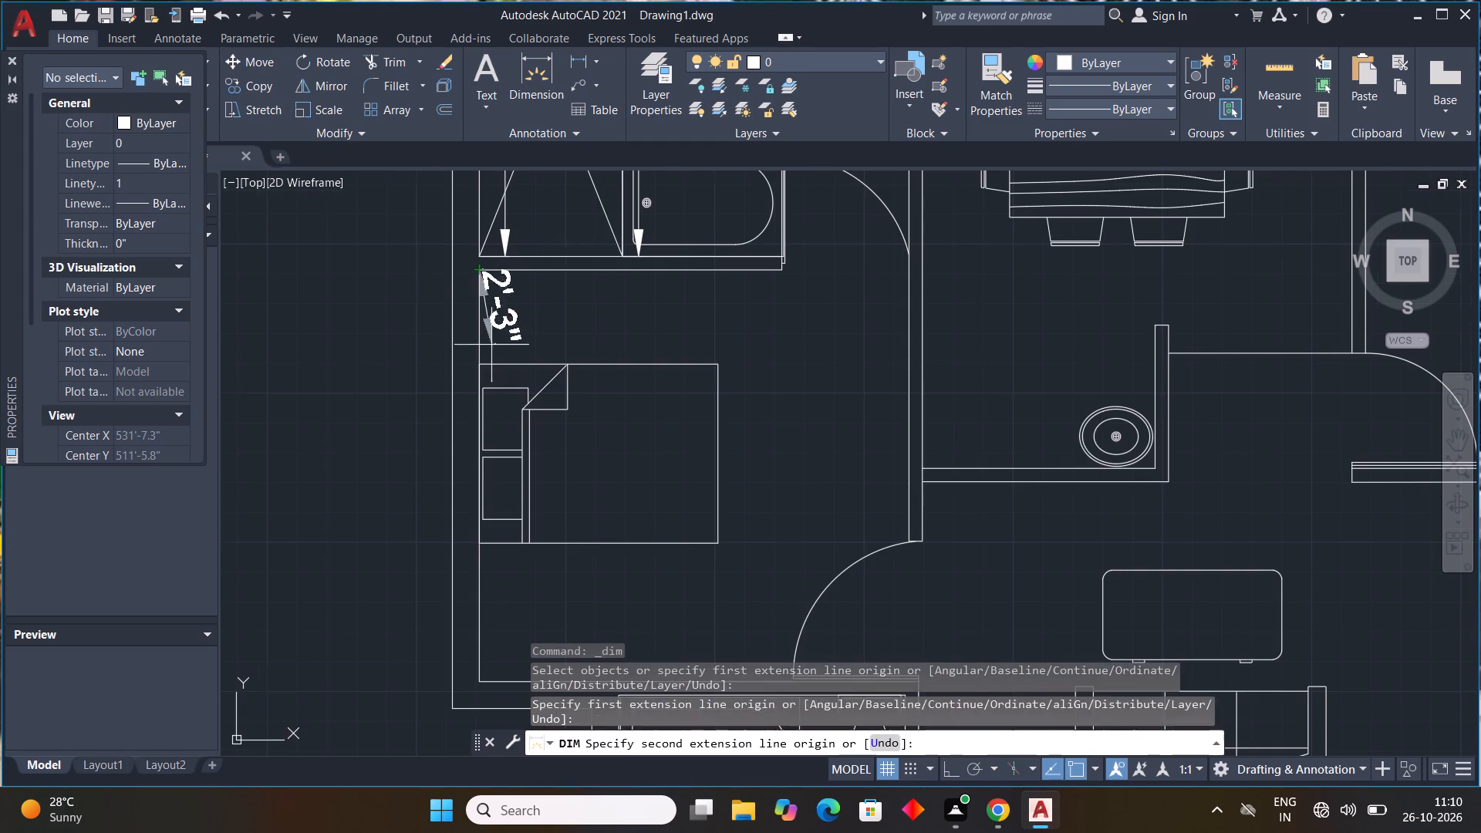
{"action": "scroll", "coordinate": [493, 349], "scroll_direction": "down", "scroll_amount": 2}
{"action": "middle_click_drag", "start_coordinate": [493, 356], "coordinate": [490, 241]}
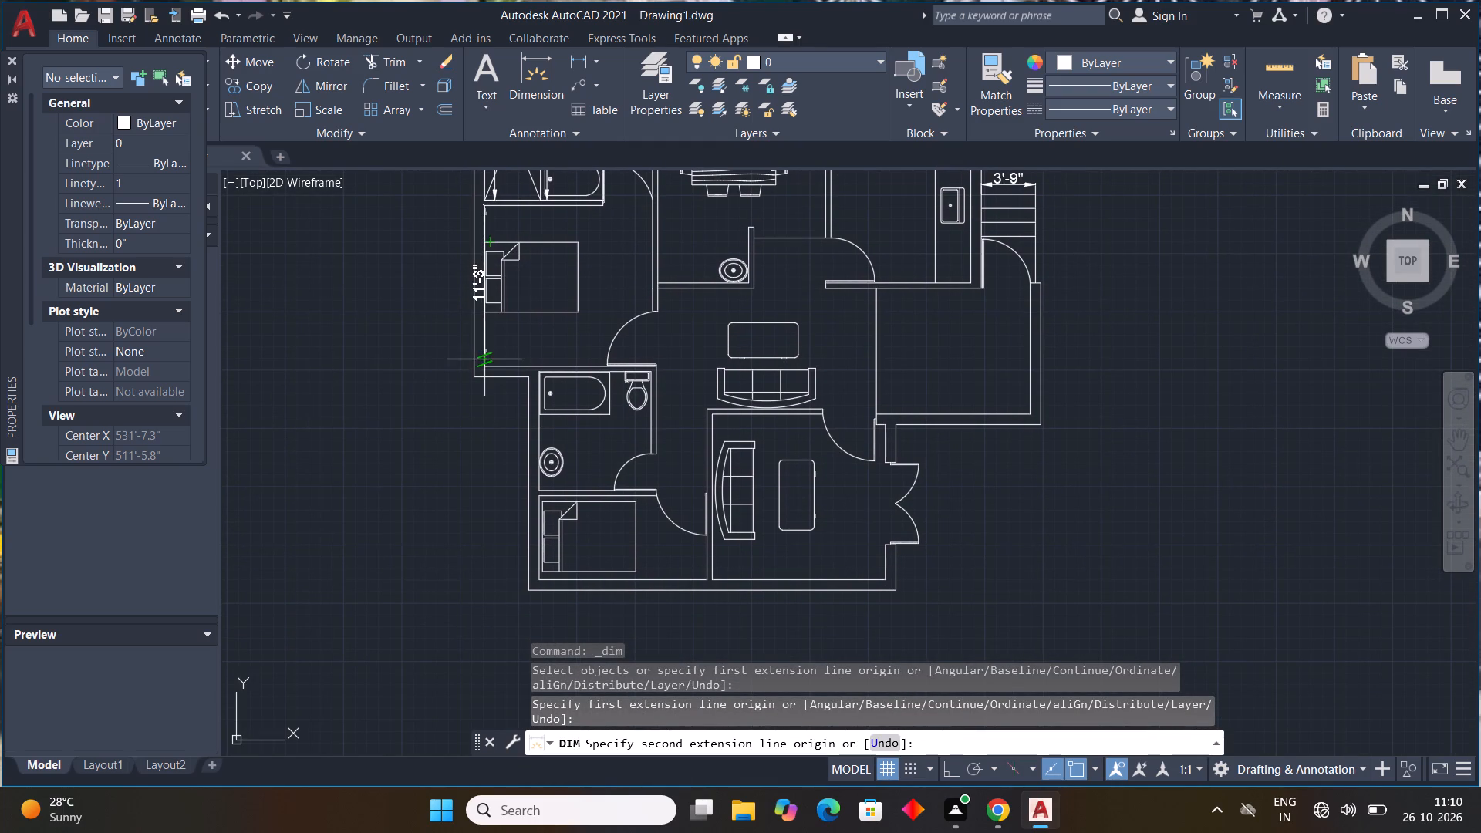
{"action": "scroll", "coordinate": [481, 357], "scroll_direction": "up", "scroll_amount": 2}
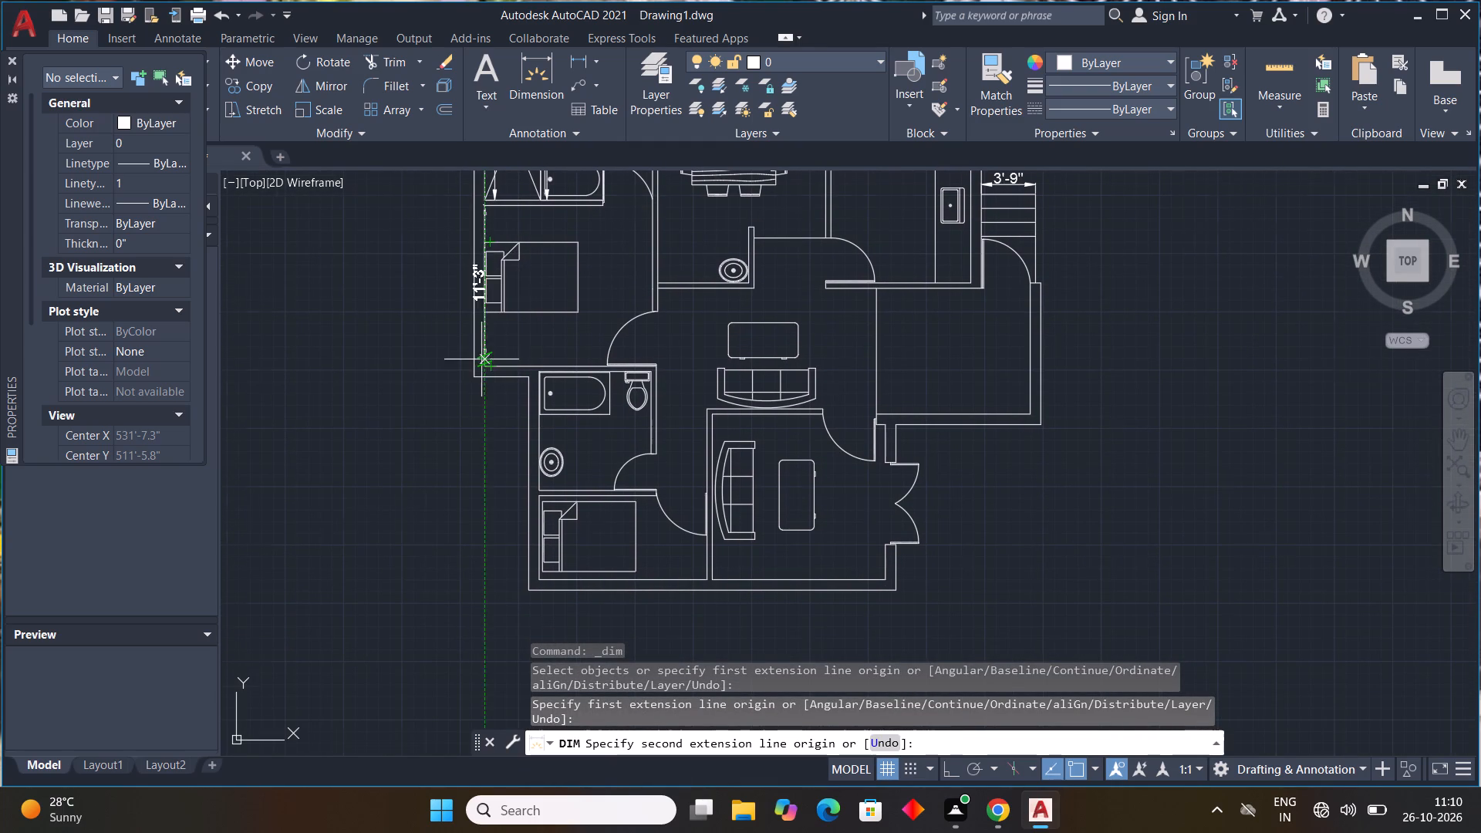
{"action": "scroll", "coordinate": [481, 357], "scroll_direction": "up", "scroll_amount": 1}
{"action": "left_click", "coordinate": [494, 394]}
{"action": "scroll", "coordinate": [541, 386], "scroll_direction": "down", "scroll_amount": 3}
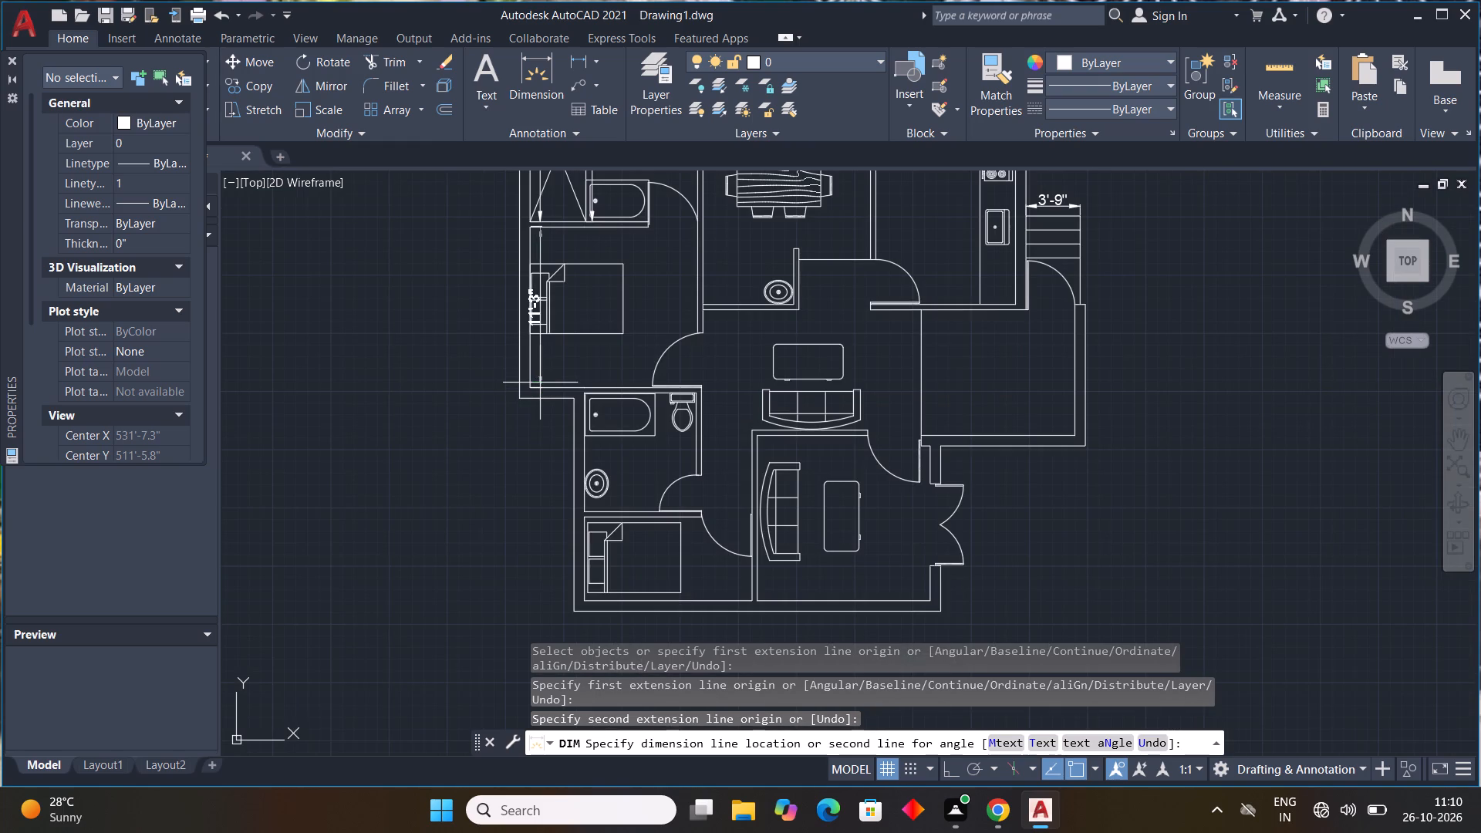
{"action": "left_click", "coordinate": [550, 383]}
Dimension the east-west width of the west bedroom, placing the dimension line between its north wall and the bed.
{"action": "middle_click_drag", "start_coordinate": [656, 278], "coordinate": [618, 359]}
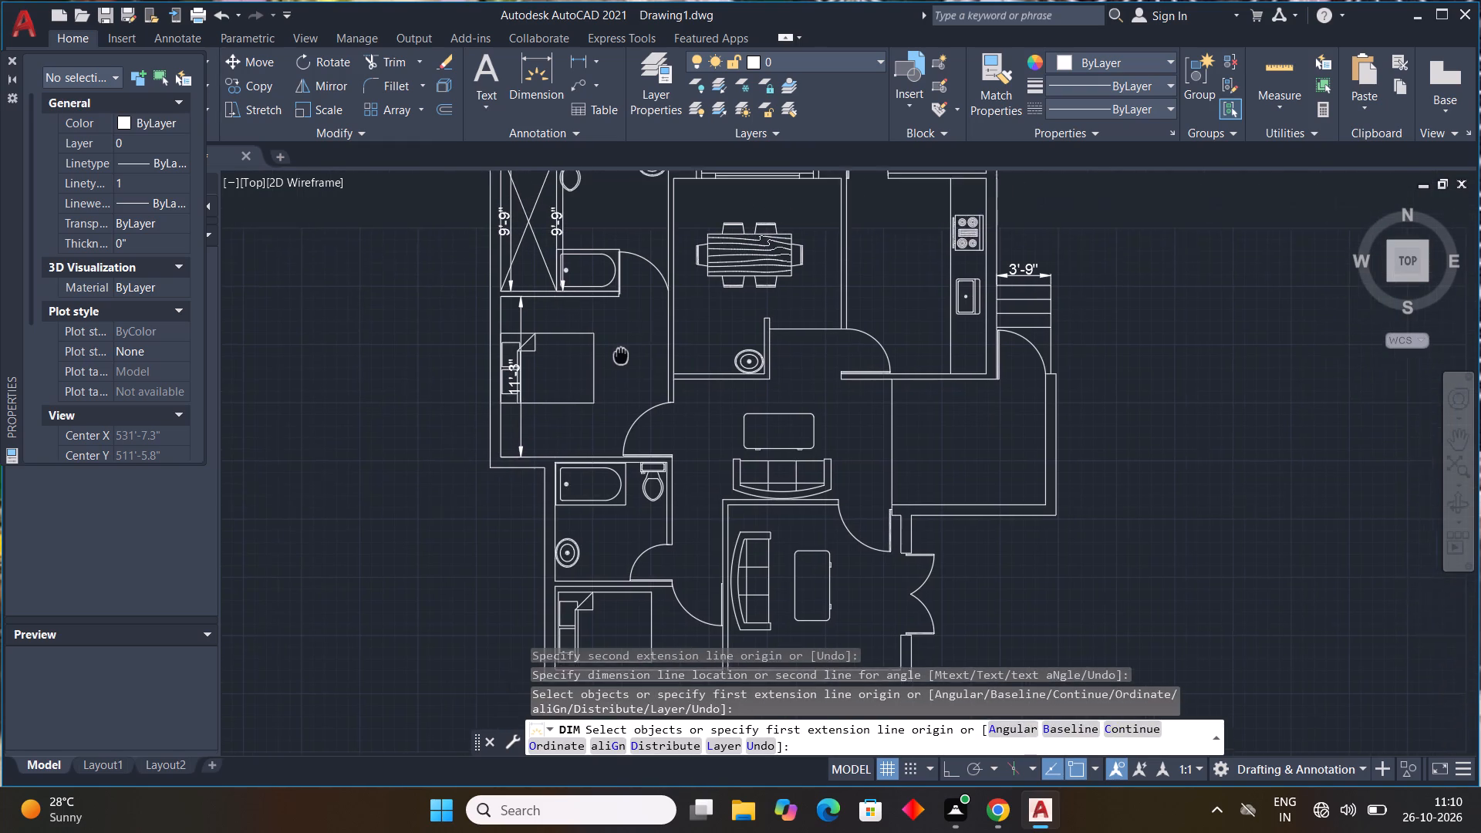
{"action": "middle_click_drag", "start_coordinate": [618, 359], "coordinate": [582, 391]}
{"action": "scroll", "coordinate": [447, 348], "scroll_direction": "up", "scroll_amount": 3}
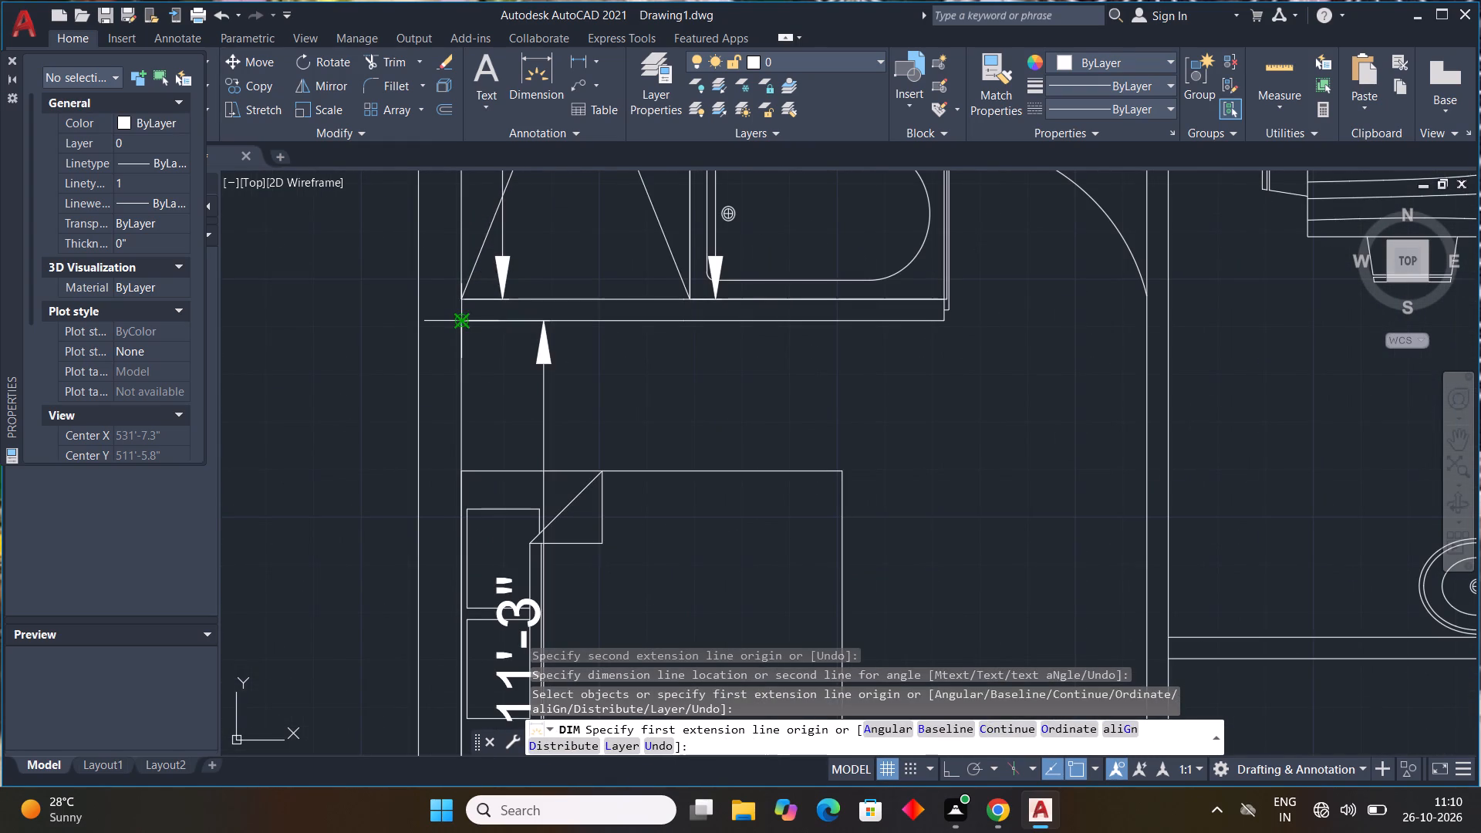
{"action": "left_click", "coordinate": [461, 320]}
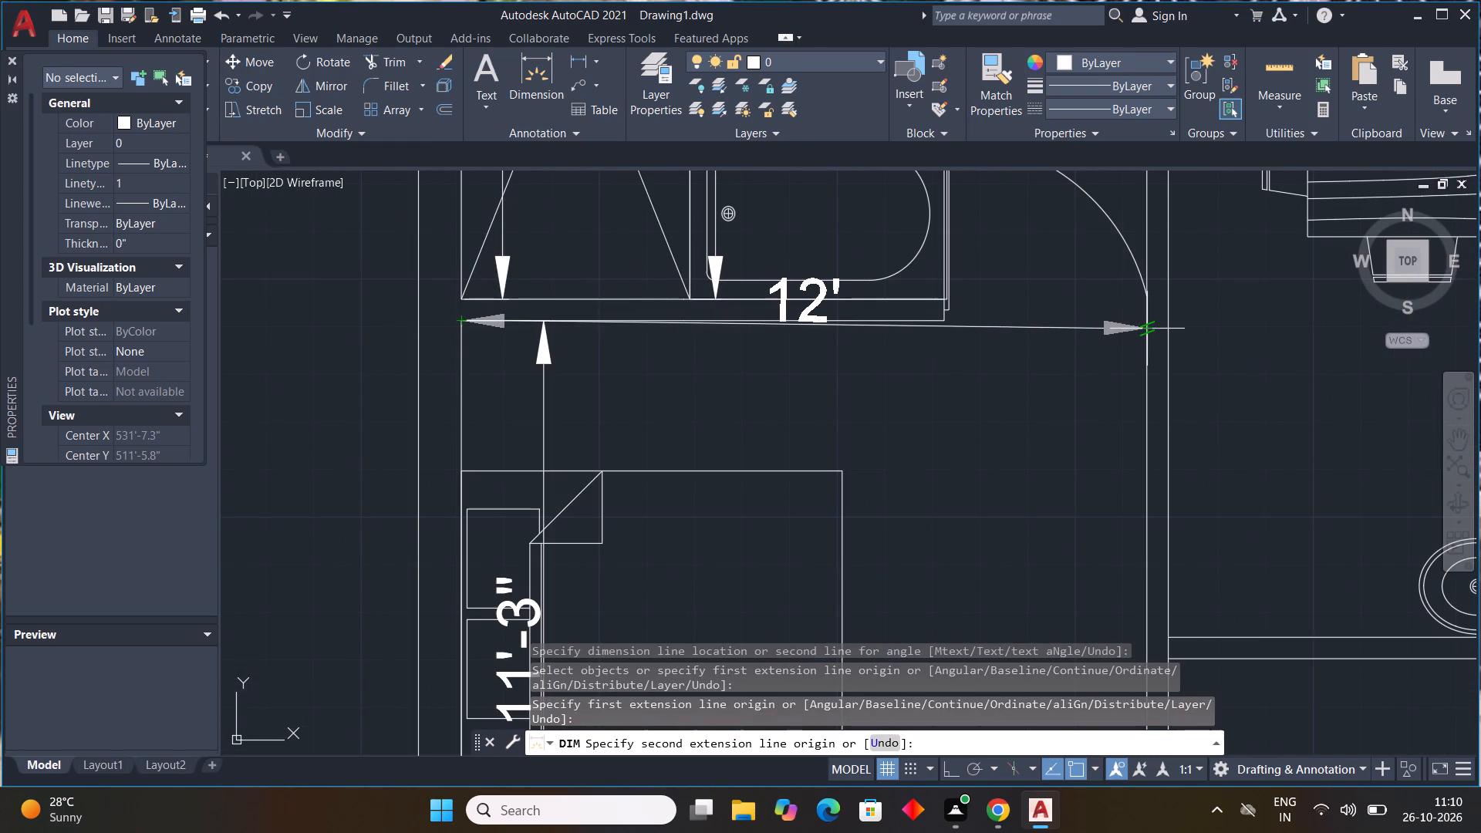
{"action": "left_click", "coordinate": [1146, 328]}
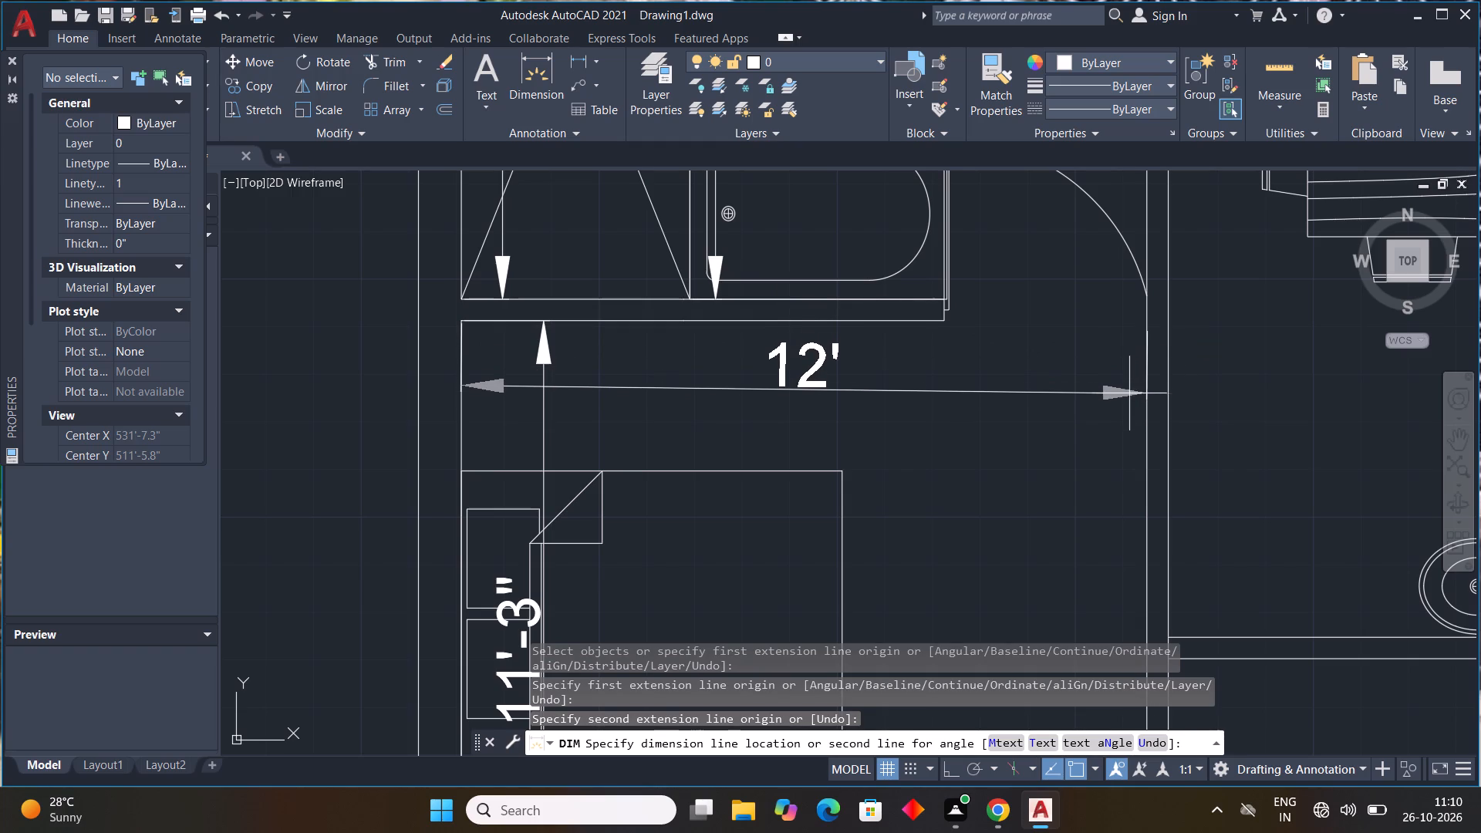
{"action": "left_click", "coordinate": [1125, 416]}
Dimension the north-south length of the southern bathroom, placing the dimension line inside beside the west wall, across the bathtub.
{"action": "scroll", "coordinate": [1156, 412], "scroll_direction": "down", "scroll_amount": 1}
{"action": "middle_click_drag", "start_coordinate": [1158, 413], "coordinate": [939, 294]}
{"action": "scroll", "coordinate": [1113, 402], "scroll_direction": "down", "scroll_amount": 1}
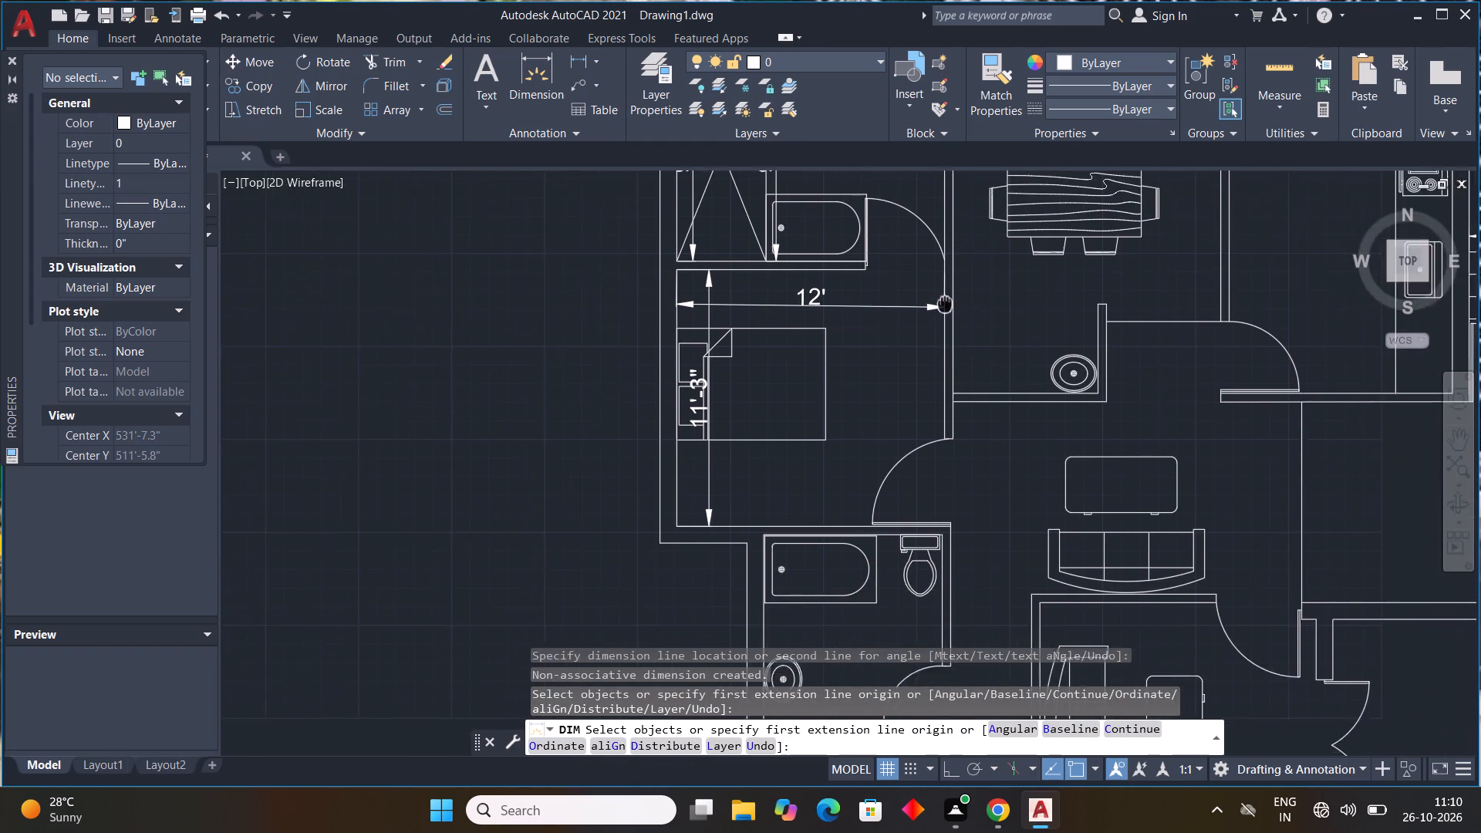
{"action": "middle_click_drag", "start_coordinate": [939, 294], "coordinate": [926, 278]}
{"action": "scroll", "coordinate": [1007, 325], "scroll_direction": "down", "scroll_amount": 2}
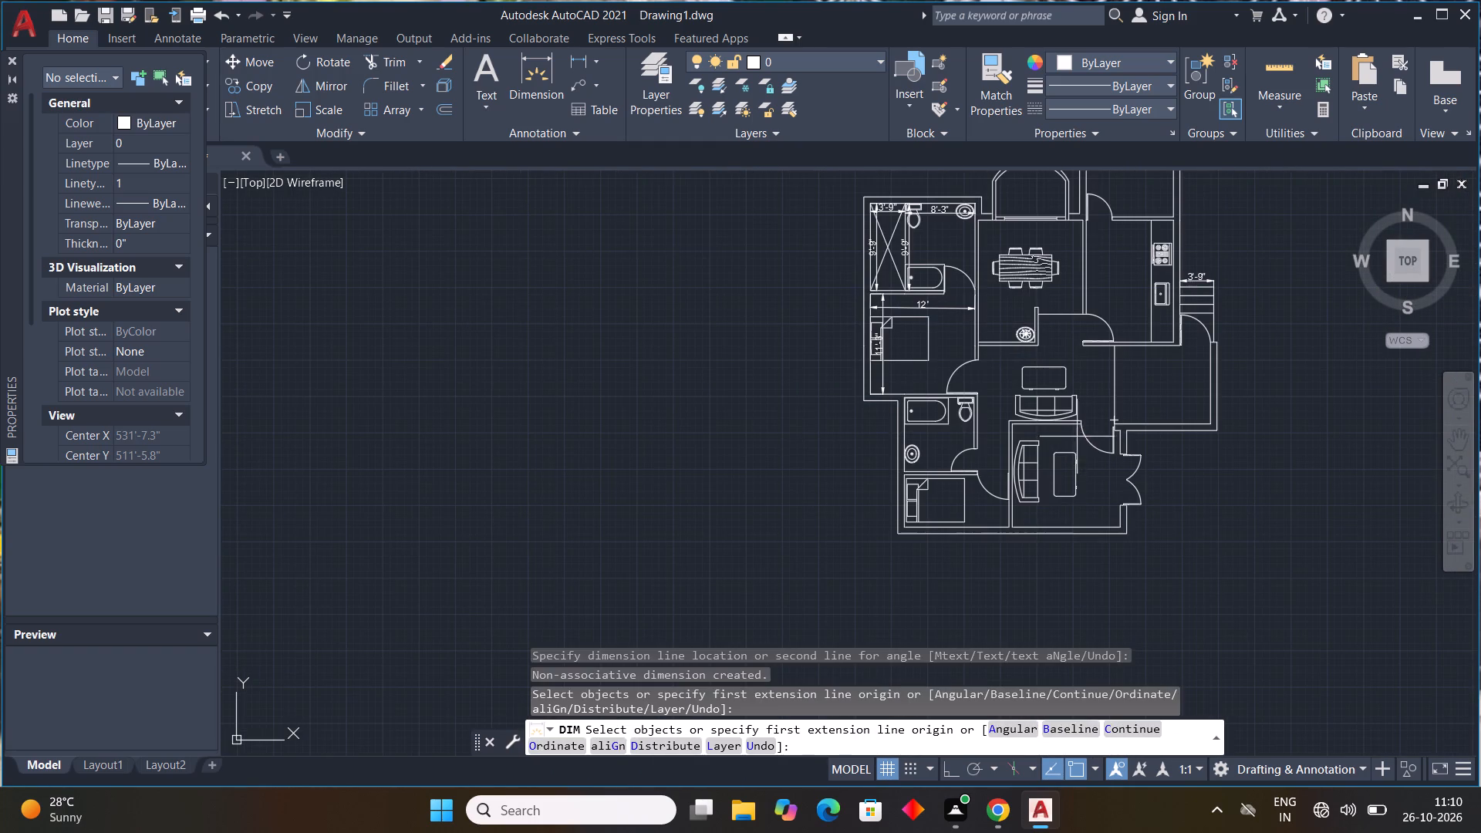
{"action": "middle_click_drag", "start_coordinate": [1077, 435], "coordinate": [1024, 316]}
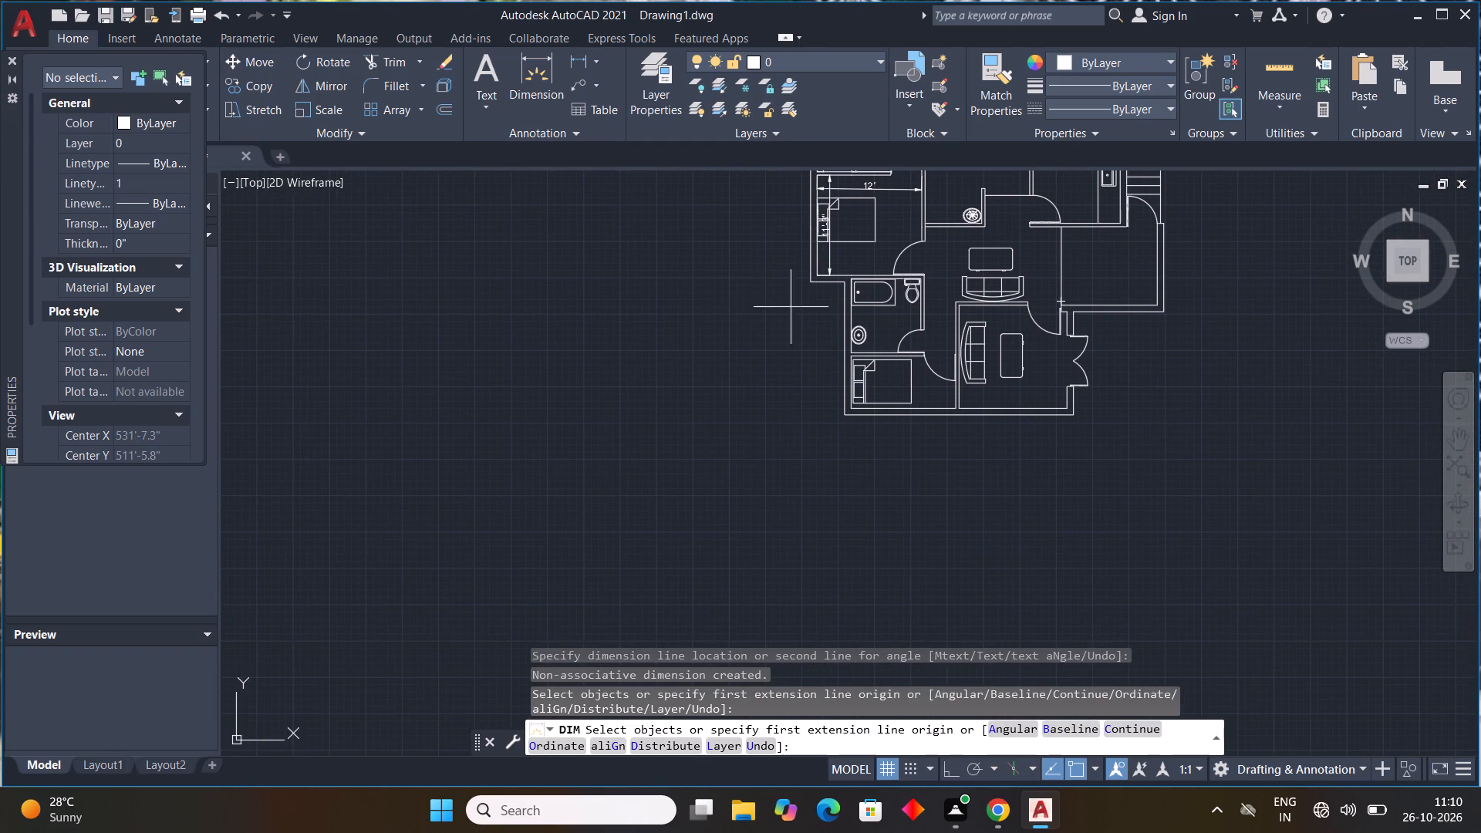
{"action": "scroll", "coordinate": [842, 280], "scroll_direction": "up", "scroll_amount": 4}
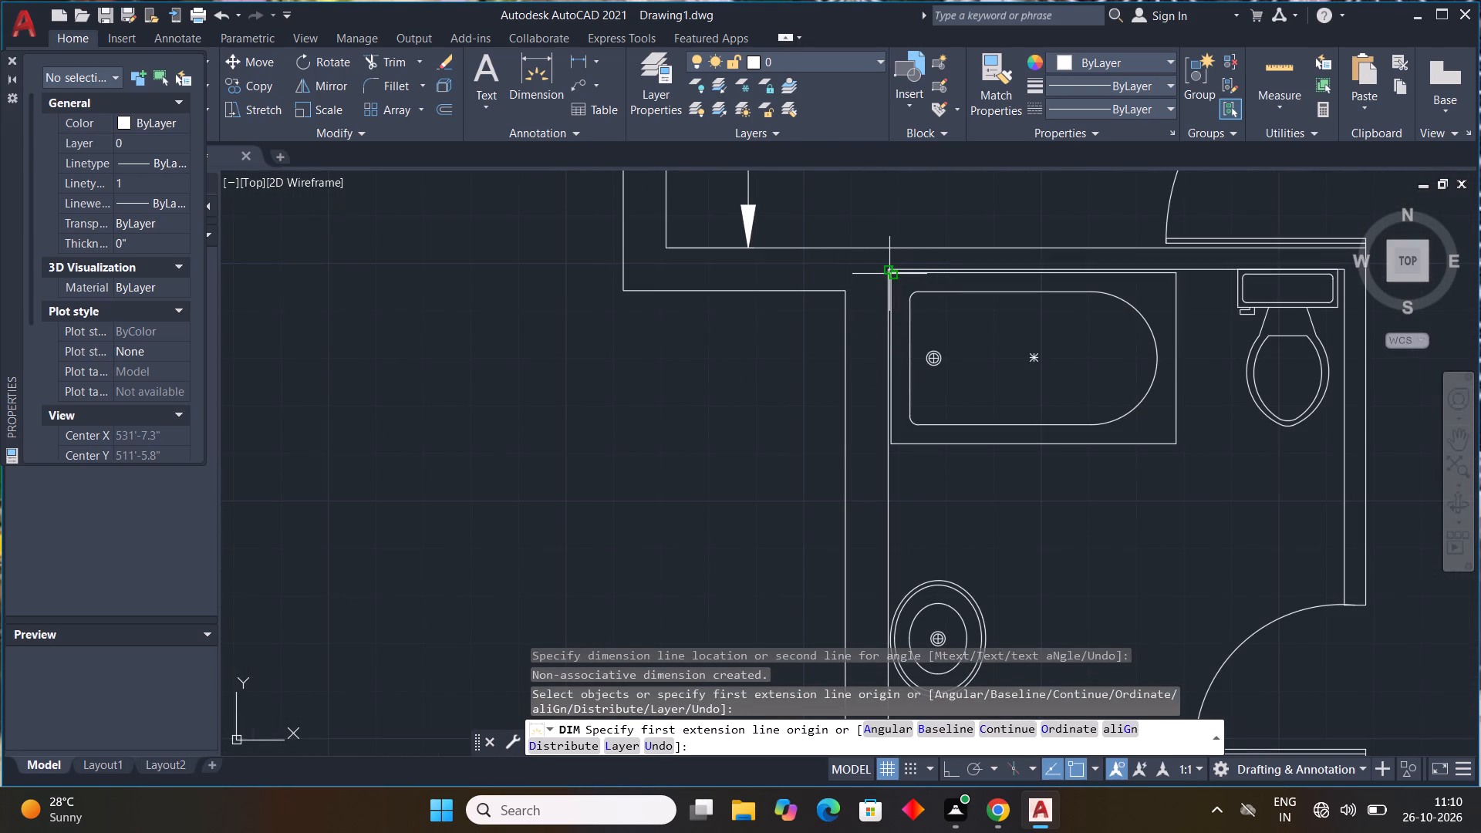
{"action": "scroll", "coordinate": [888, 270], "scroll_direction": "up", "scroll_amount": 3}
{"action": "left_click", "coordinate": [892, 268]}
{"action": "scroll", "coordinate": [927, 418], "scroll_direction": "down", "scroll_amount": 4}
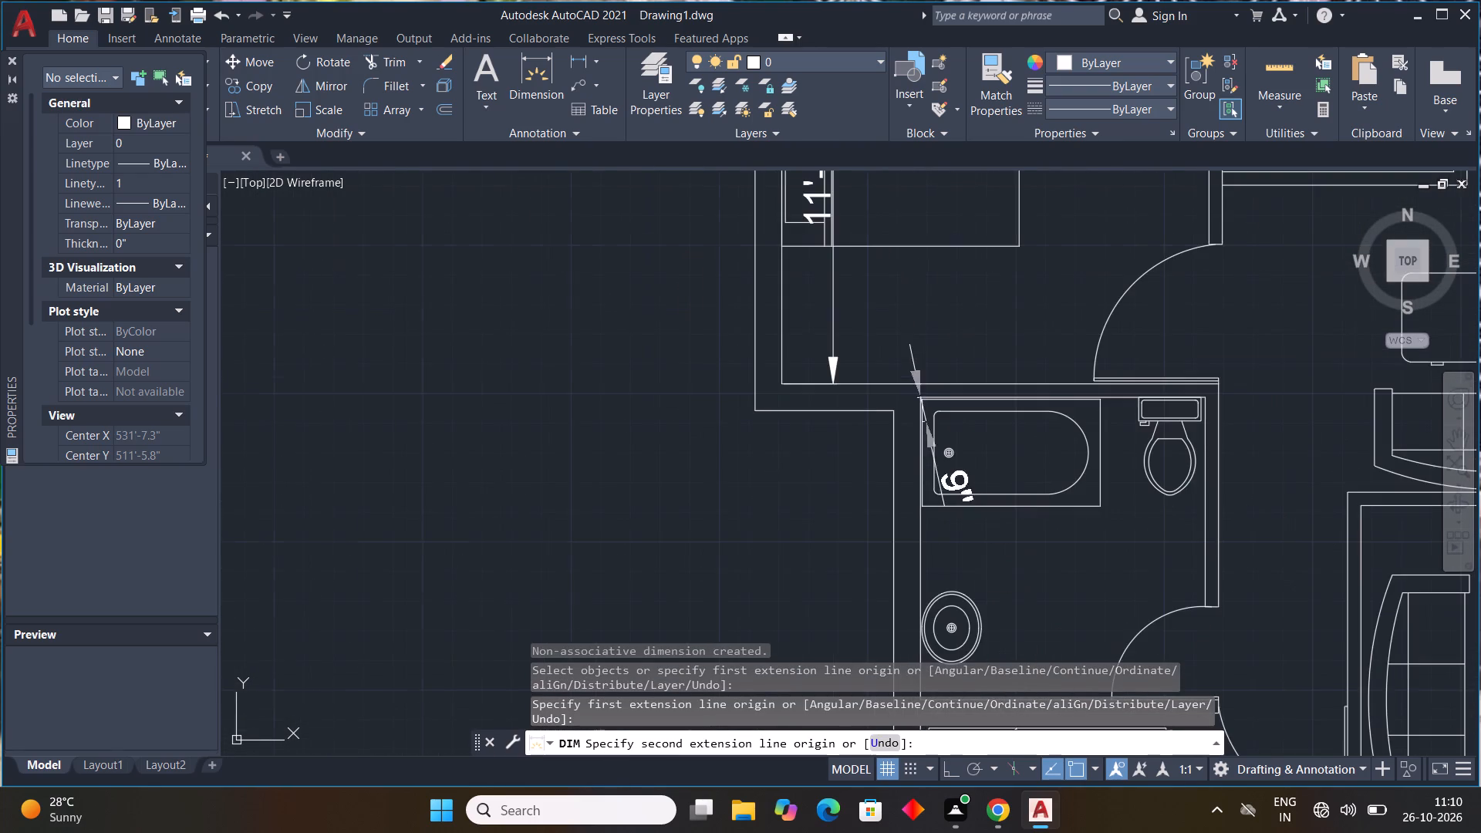
{"action": "middle_click_drag", "start_coordinate": [924, 427], "coordinate": [843, 286]}
{"action": "scroll", "coordinate": [920, 424], "scroll_direction": "down", "scroll_amount": 2}
{"action": "scroll", "coordinate": [865, 403], "scroll_direction": "up", "scroll_amount": 4}
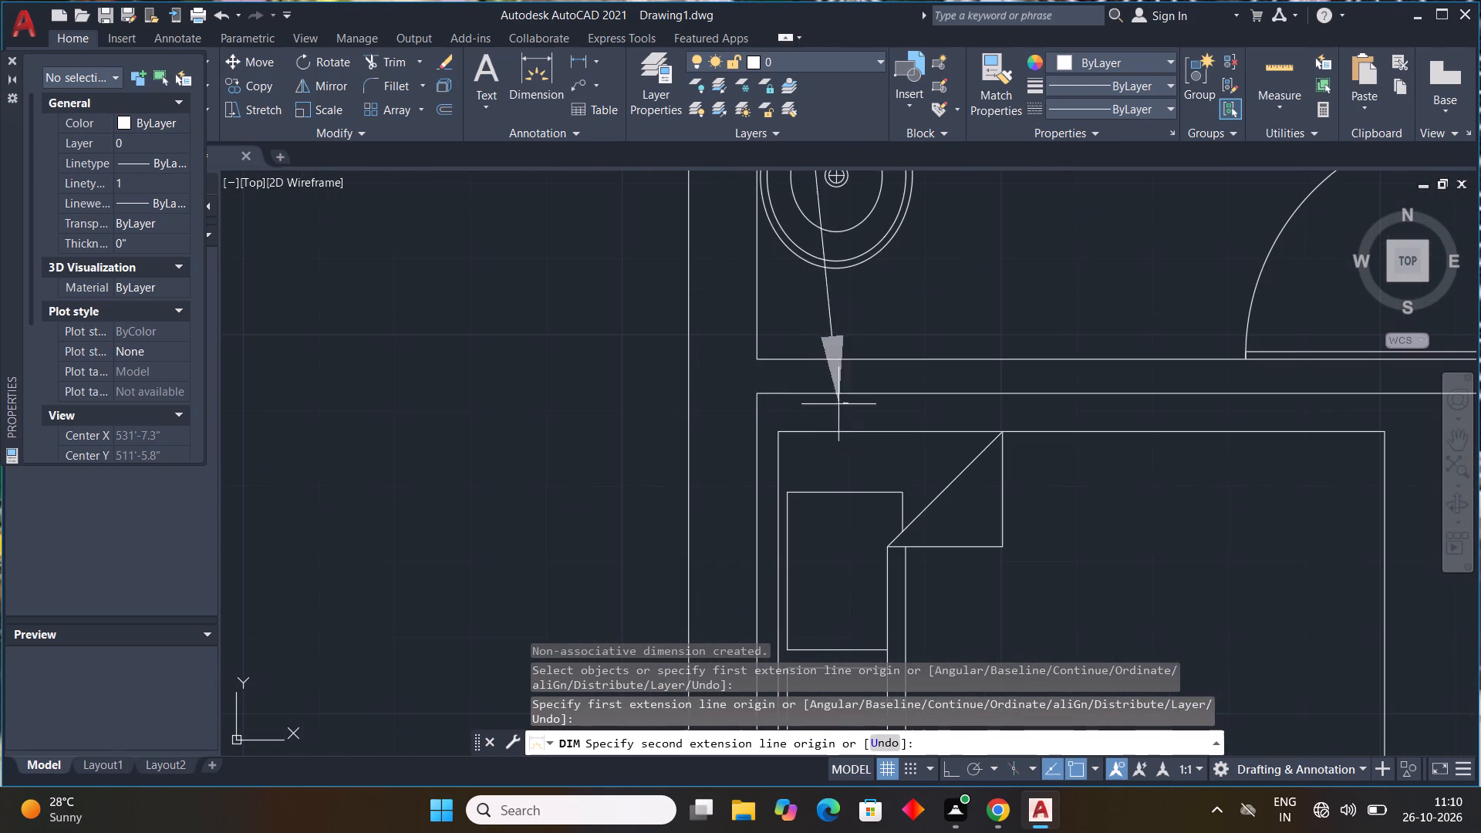
{"action": "left_click", "coordinate": [758, 360]}
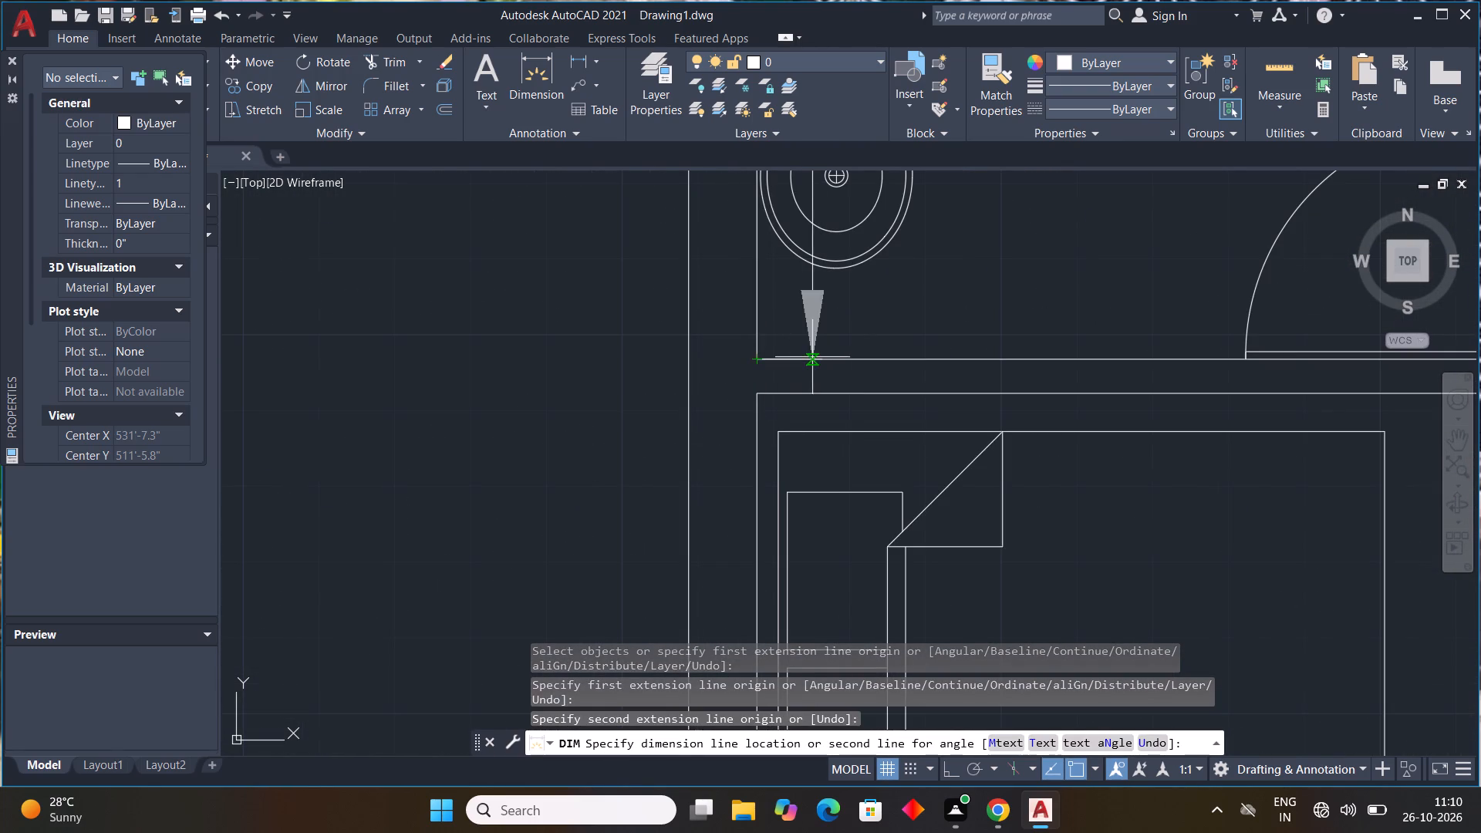
{"action": "scroll", "coordinate": [812, 357], "scroll_direction": "down", "scroll_amount": 2}
{"action": "left_click", "coordinate": [841, 357]}
Dimension the east-west width of the southern bathroom, placing the dimension line inside near the north wall, across the bathtub and toilet.
{"action": "middle_click_drag", "start_coordinate": [925, 293], "coordinate": [787, 520]}
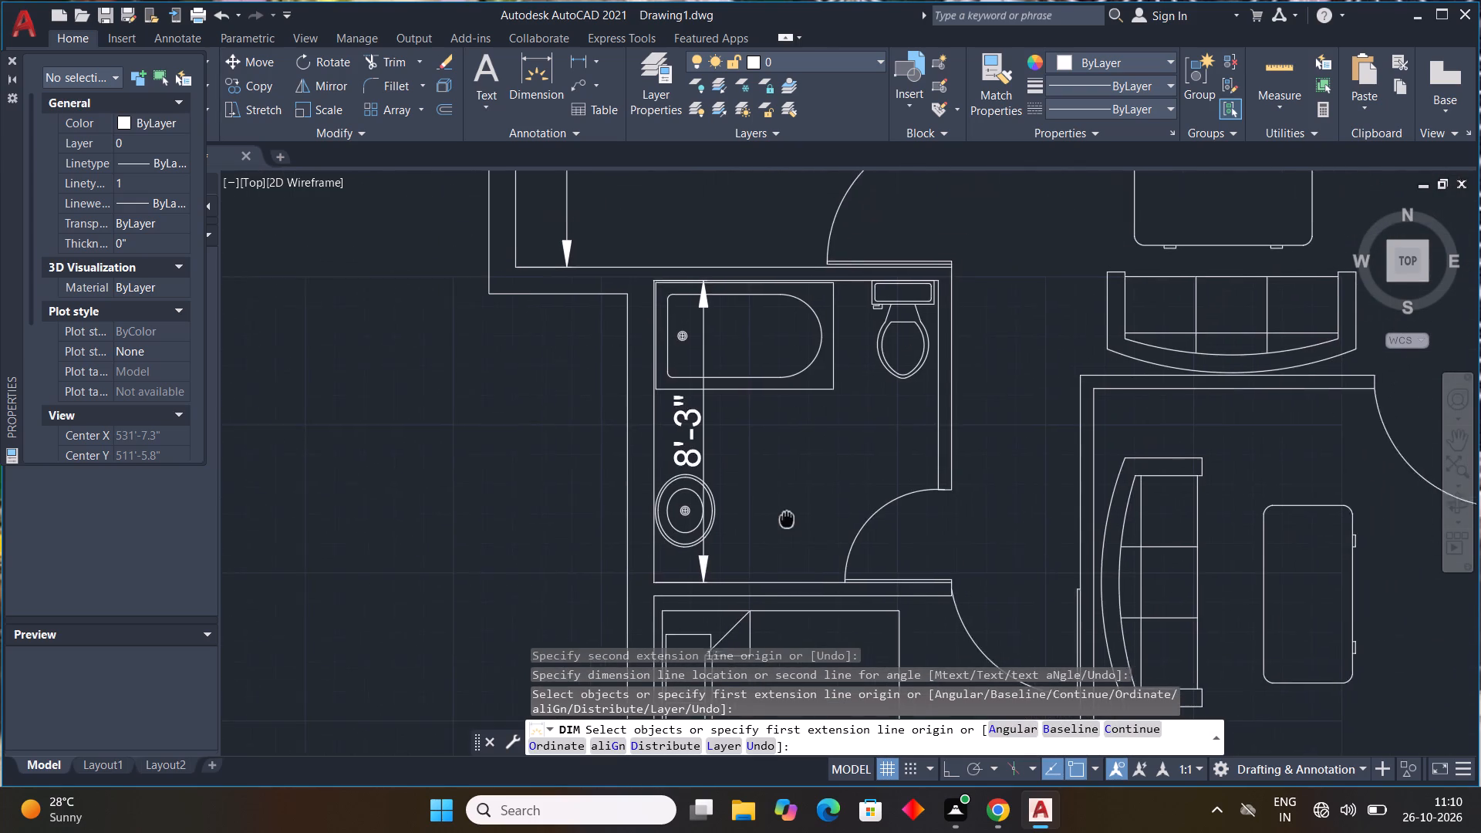
{"action": "middle_click_drag", "start_coordinate": [787, 520], "coordinate": [781, 518]}
{"action": "scroll", "coordinate": [663, 281], "scroll_direction": "up", "scroll_amount": 4}
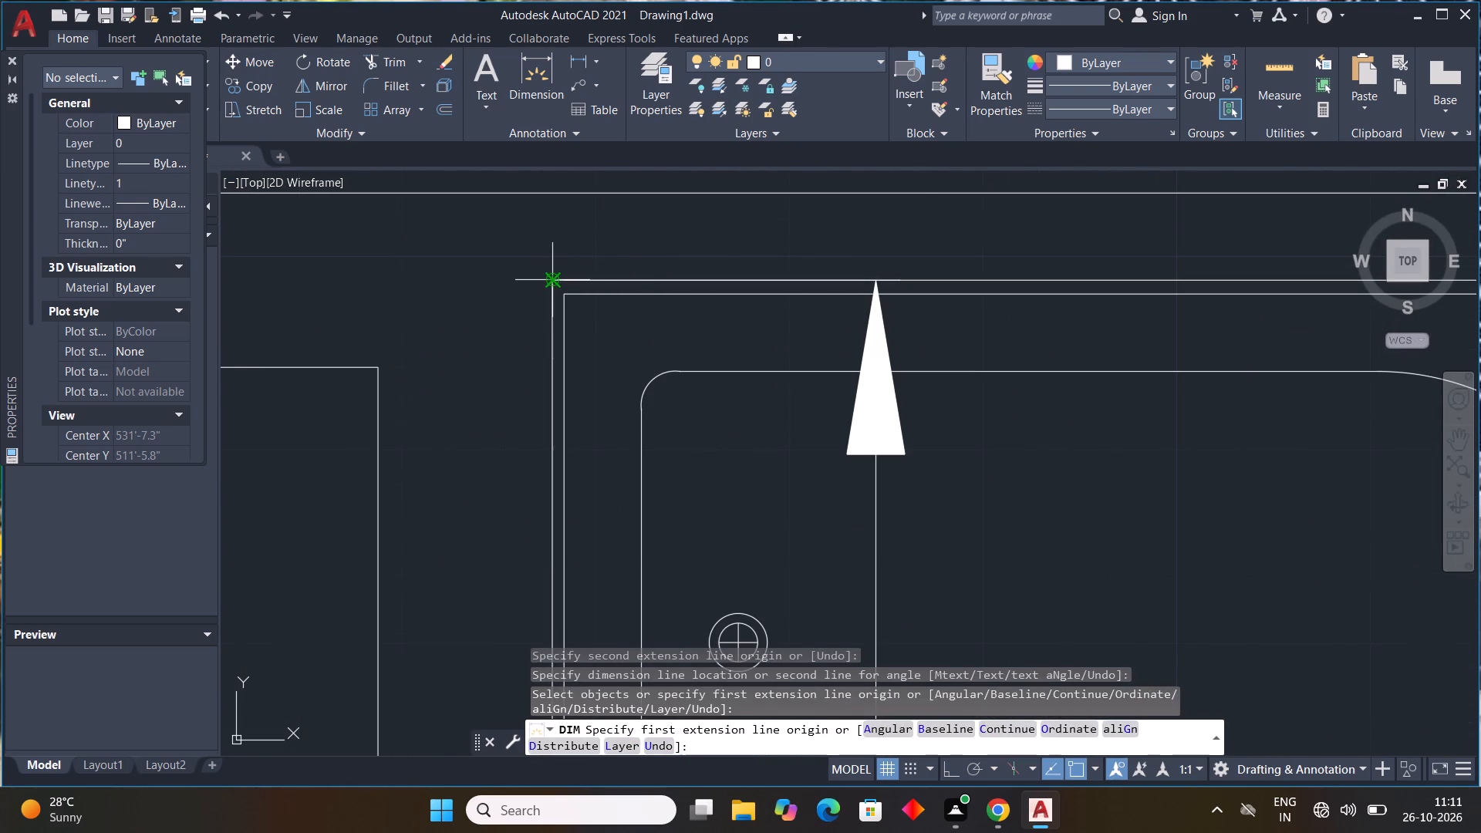
{"action": "left_click", "coordinate": [556, 277]}
{"action": "scroll", "coordinate": [848, 285], "scroll_direction": "down", "scroll_amount": 3}
{"action": "middle_click_drag", "start_coordinate": [847, 286], "coordinate": [622, 342]}
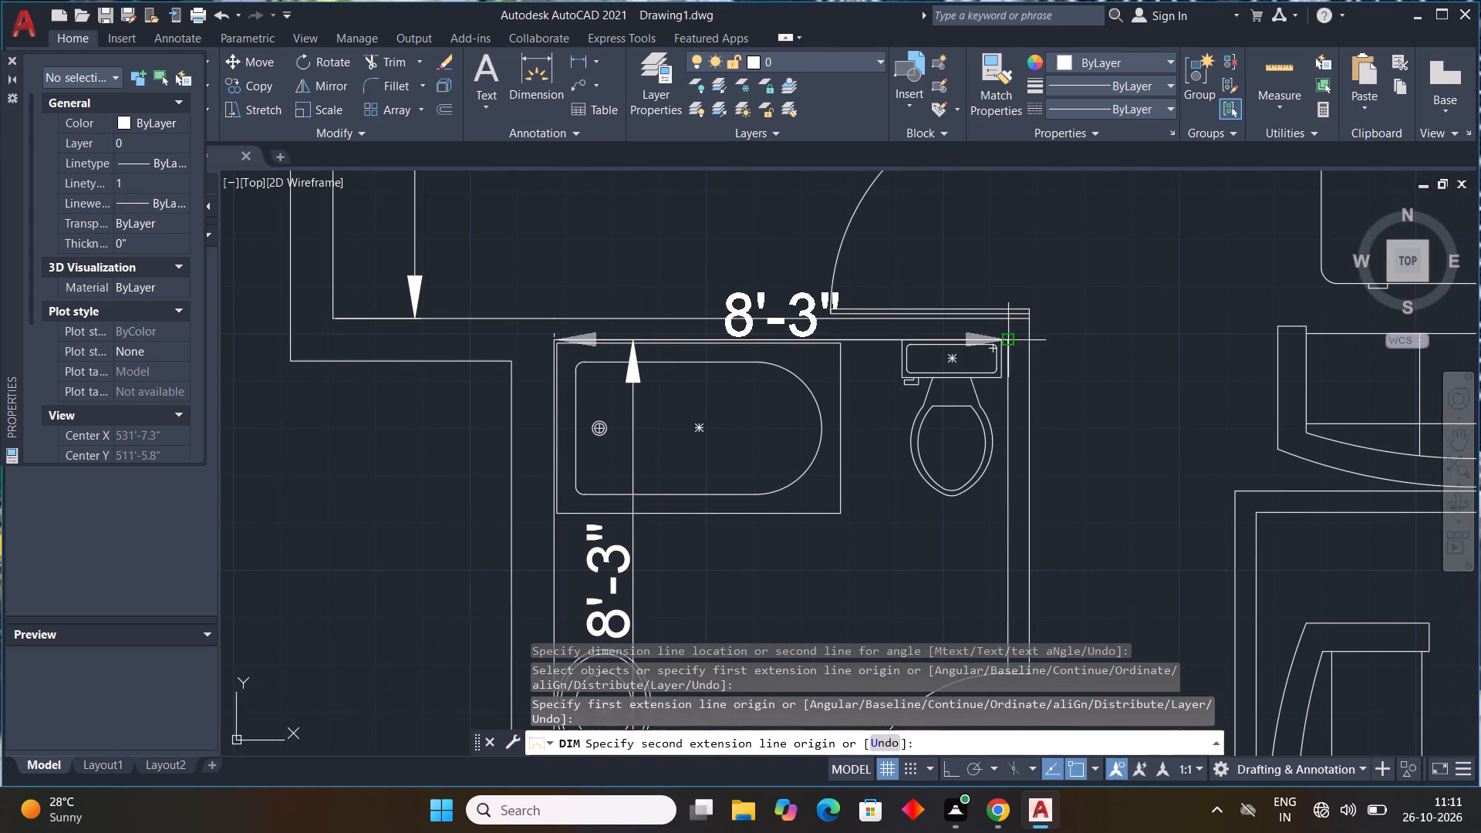
{"action": "scroll", "coordinate": [1018, 330], "scroll_direction": "up", "scroll_amount": 3}
{"action": "left_click_drag", "start_coordinate": [980, 364], "coordinate": [978, 375]}
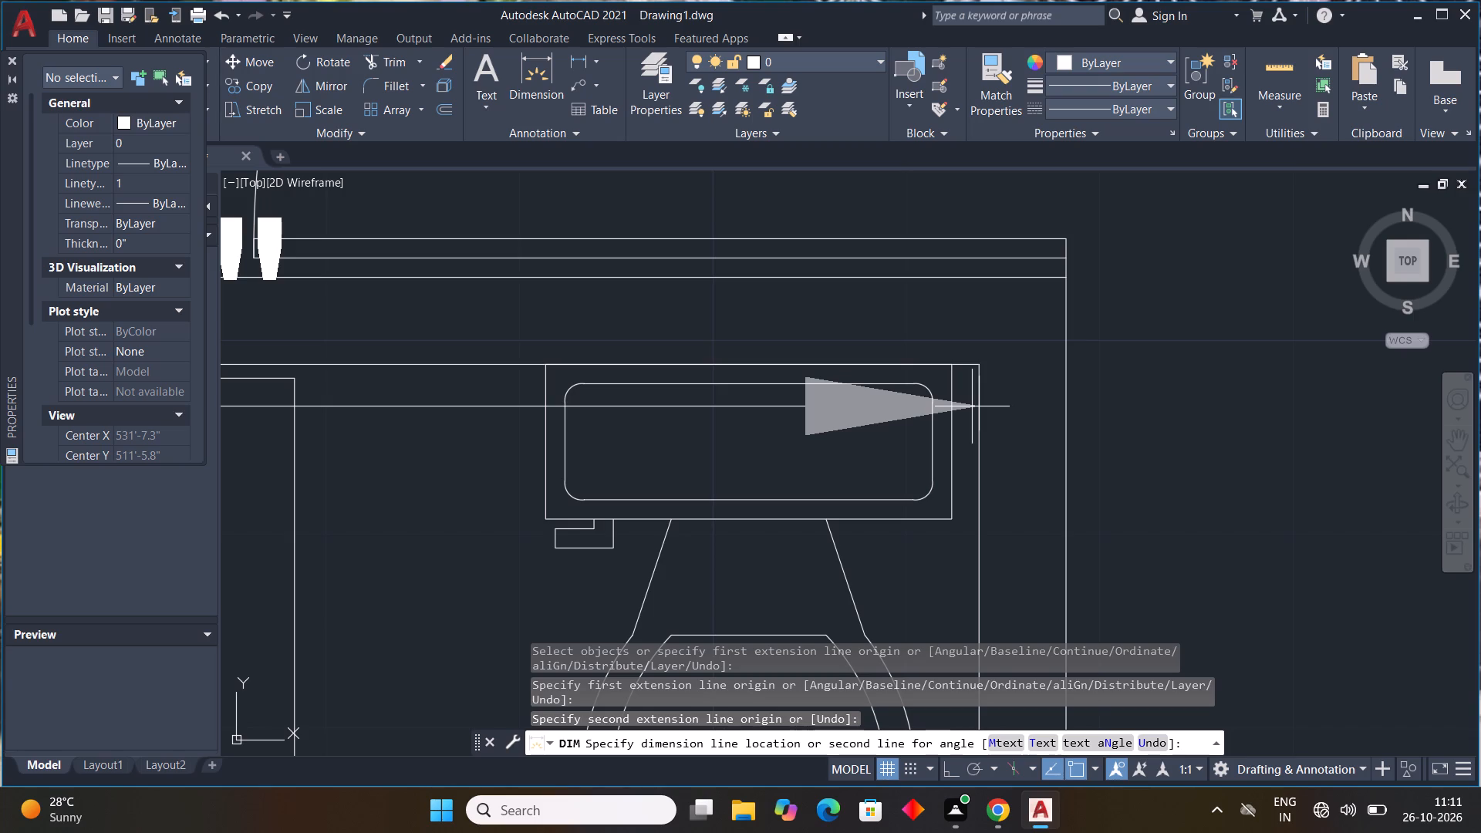
{"action": "scroll", "coordinate": [1103, 426], "scroll_direction": "down", "scroll_amount": 2}
{"action": "scroll", "coordinate": [944, 433], "scroll_direction": "down", "scroll_amount": 3}
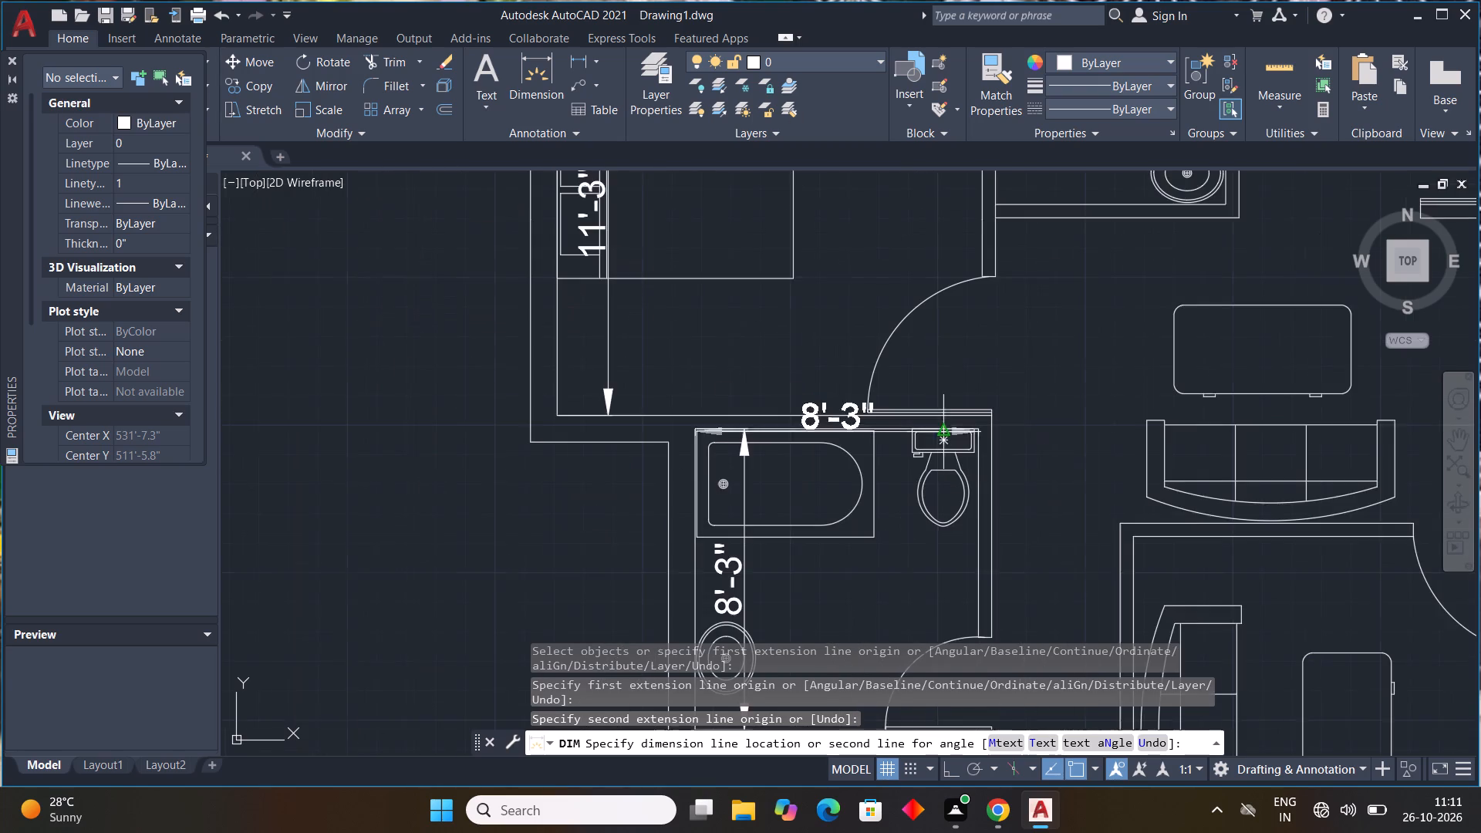
{"action": "middle_click_drag", "start_coordinate": [946, 406], "coordinate": [932, 348]}
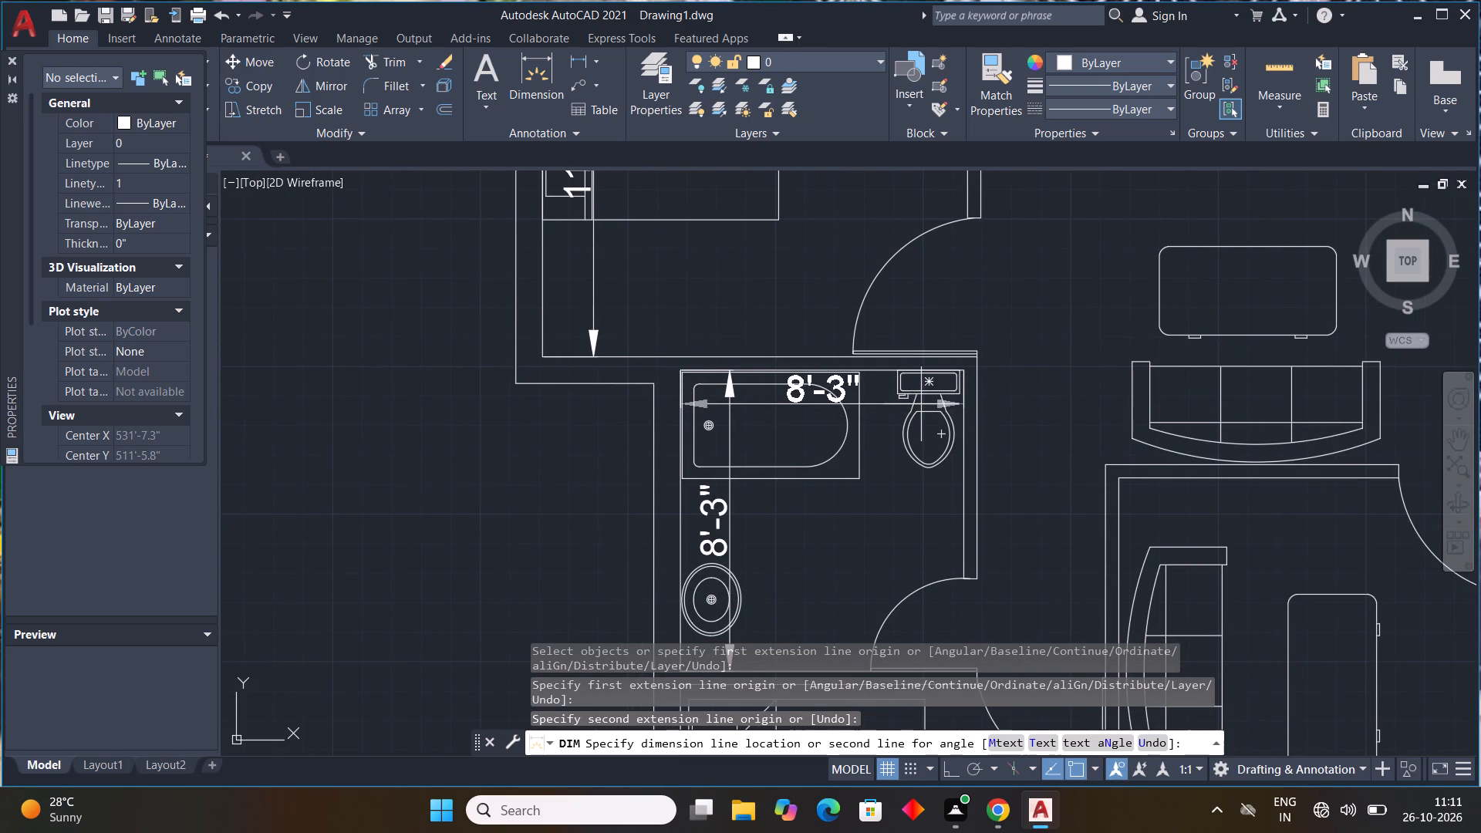
{"action": "left_click", "coordinate": [920, 404]}
Dimension the north-south length of the southwest bedroom, placing the dimension line across the bed's pillows.
{"action": "middle_click_drag", "start_coordinate": [1068, 444], "coordinate": [875, 280]}
{"action": "scroll", "coordinate": [1068, 444], "scroll_direction": "down", "scroll_amount": 1}
{"action": "scroll", "coordinate": [566, 433], "scroll_direction": "up", "scroll_amount": 3}
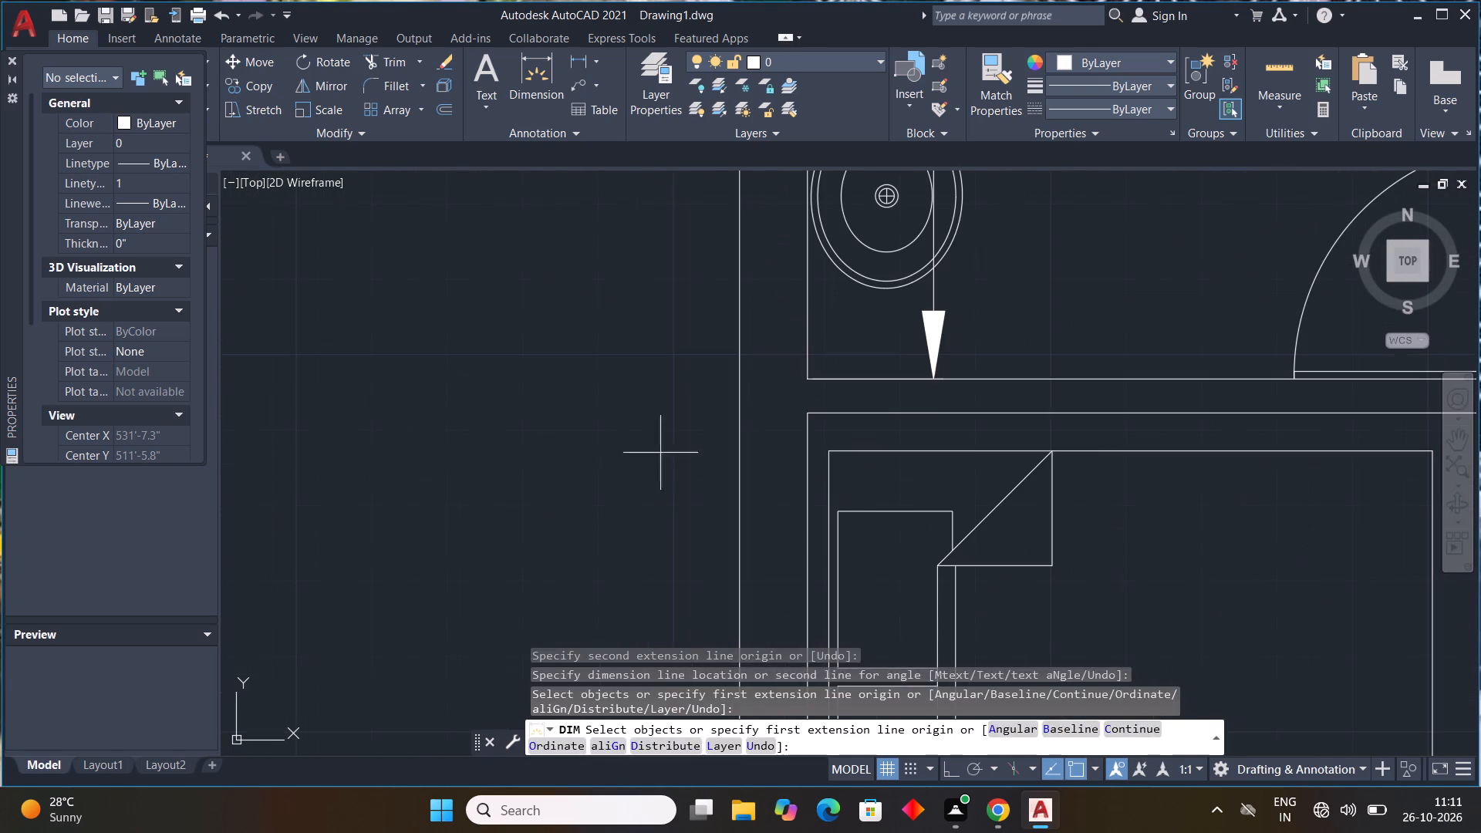
{"action": "left_click", "coordinate": [811, 412]}
{"action": "middle_click_drag", "start_coordinate": [852, 487], "coordinate": [774, 376]}
{"action": "scroll", "coordinate": [852, 487], "scroll_direction": "down", "scroll_amount": 2}
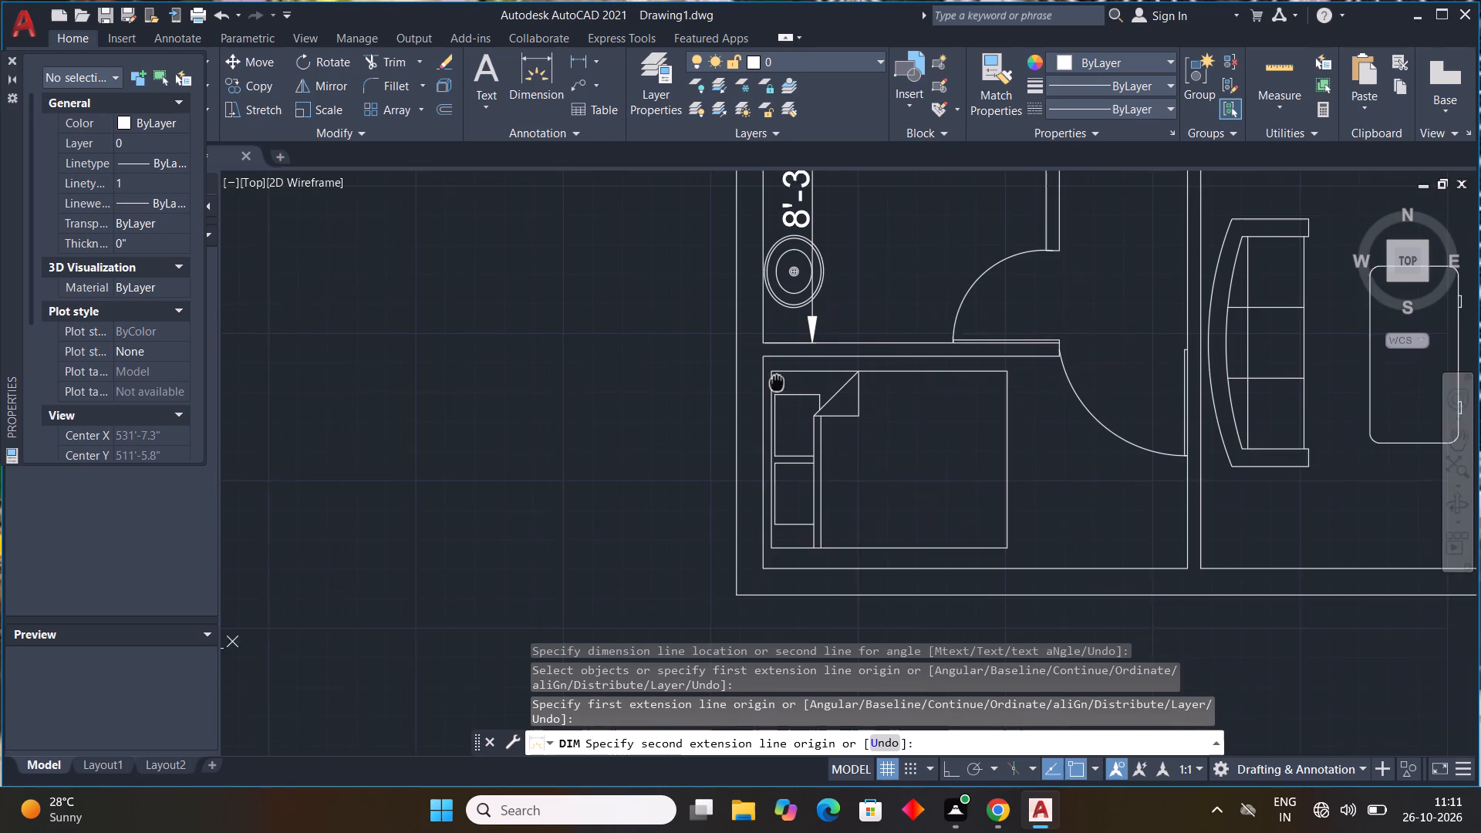
{"action": "middle_click_drag", "start_coordinate": [774, 376], "coordinate": [768, 369]}
{"action": "scroll", "coordinate": [753, 543], "scroll_direction": "up", "scroll_amount": 2}
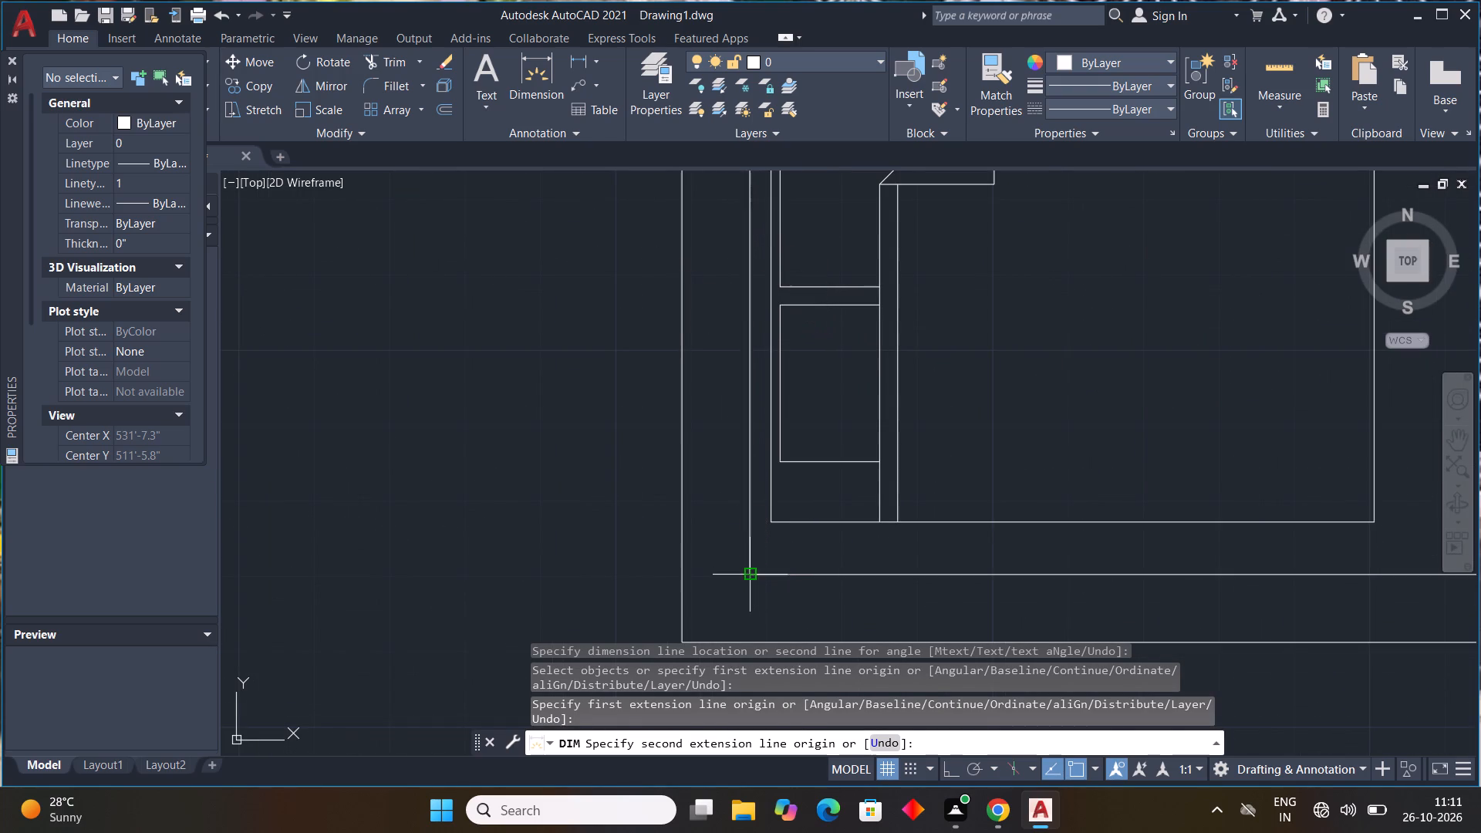
{"action": "left_click", "coordinate": [746, 575]}
{"action": "left_click", "coordinate": [842, 572]}
Dimension the east-west width of the southwest bedroom, placing the dimension line inside just north of the south wall.
{"action": "middle_click_drag", "start_coordinate": [979, 476], "coordinate": [799, 559]}
{"action": "scroll", "coordinate": [979, 476], "scroll_direction": "down", "scroll_amount": 2}
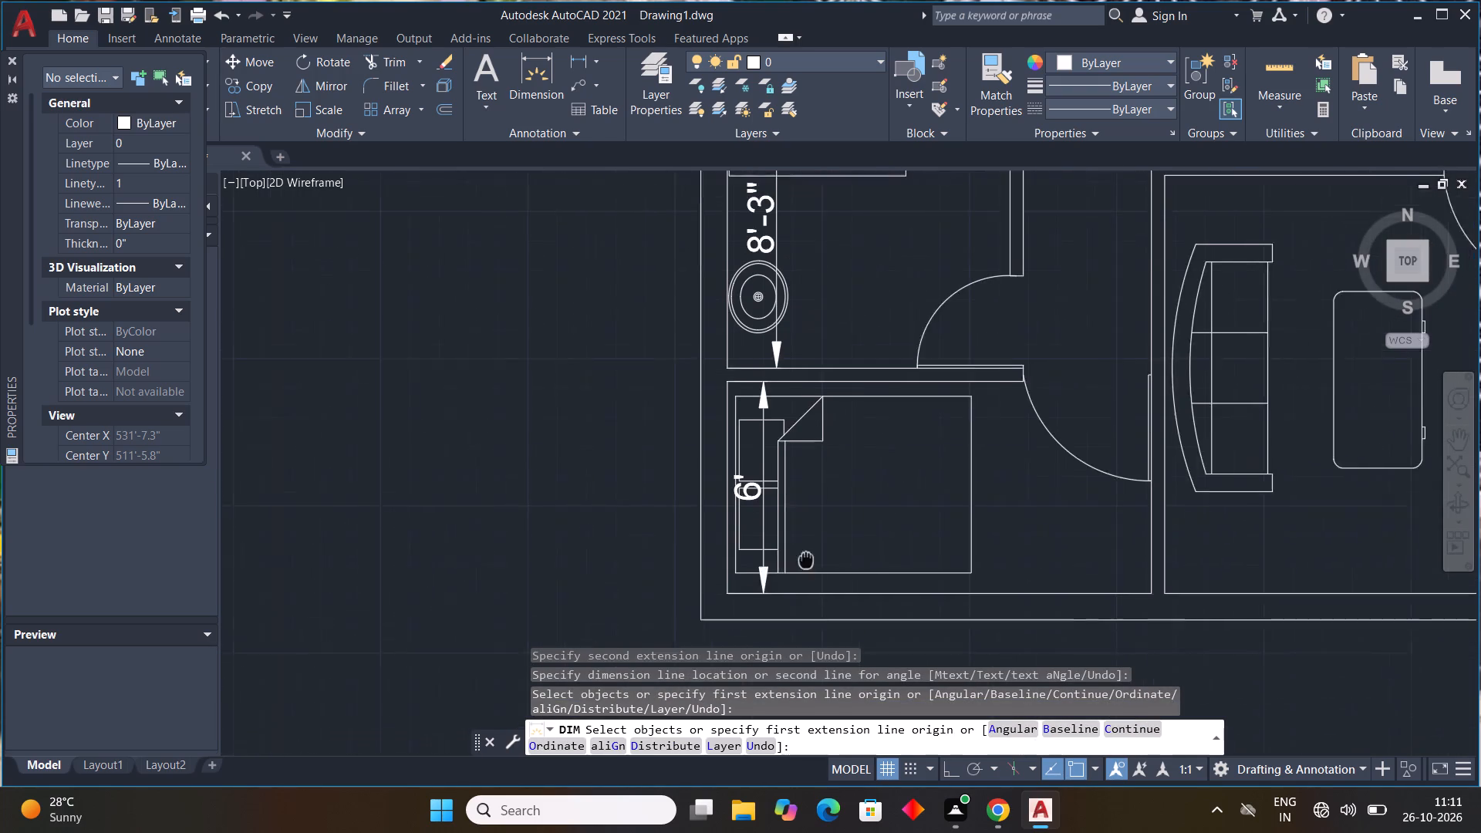
{"action": "middle_click_drag", "start_coordinate": [799, 559], "coordinate": [690, 553]}
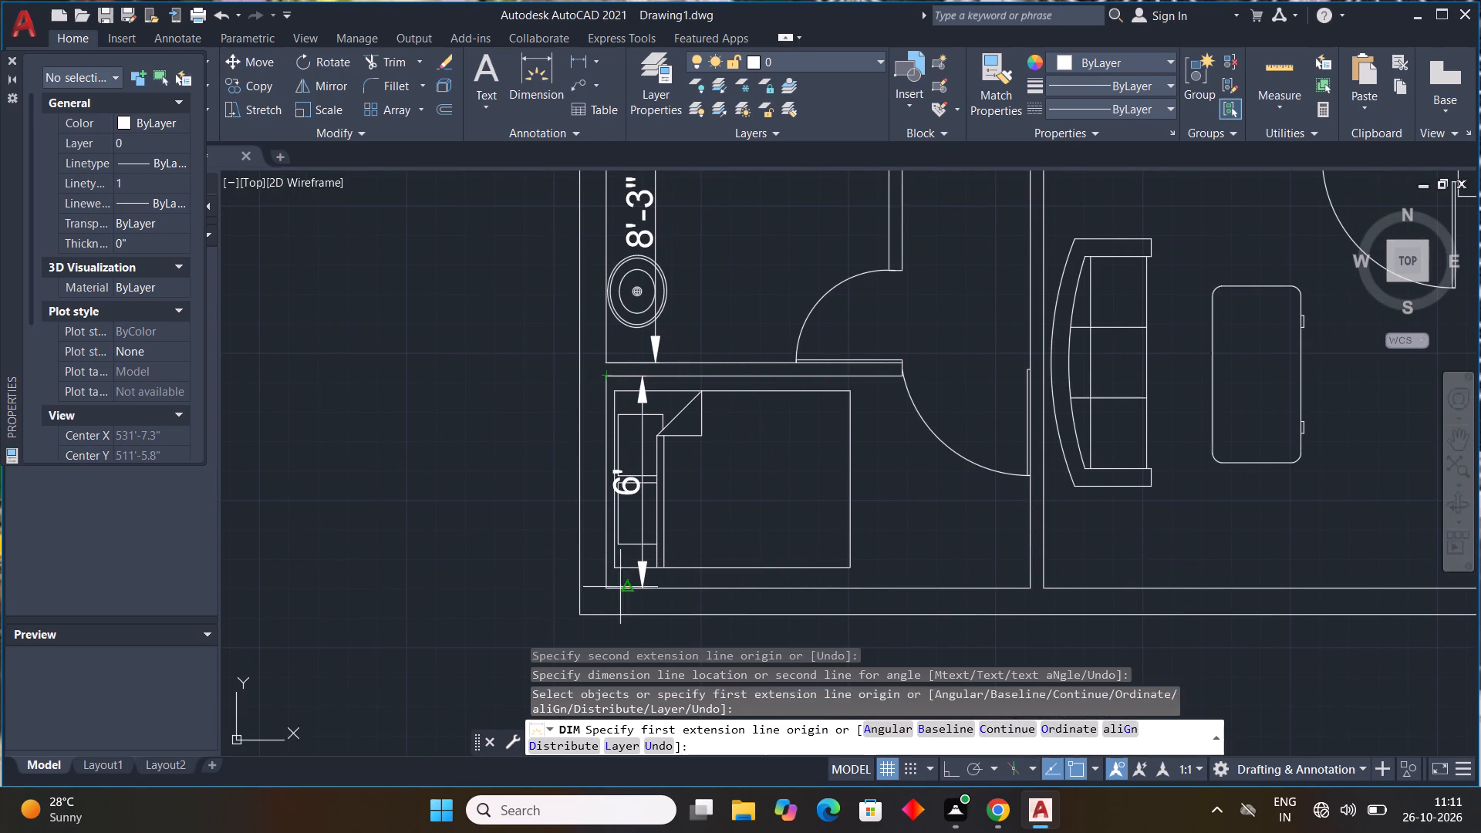
{"action": "left_click", "coordinate": [609, 587]}
{"action": "left_click_drag", "start_coordinate": [1036, 589], "coordinate": [1036, 586]}
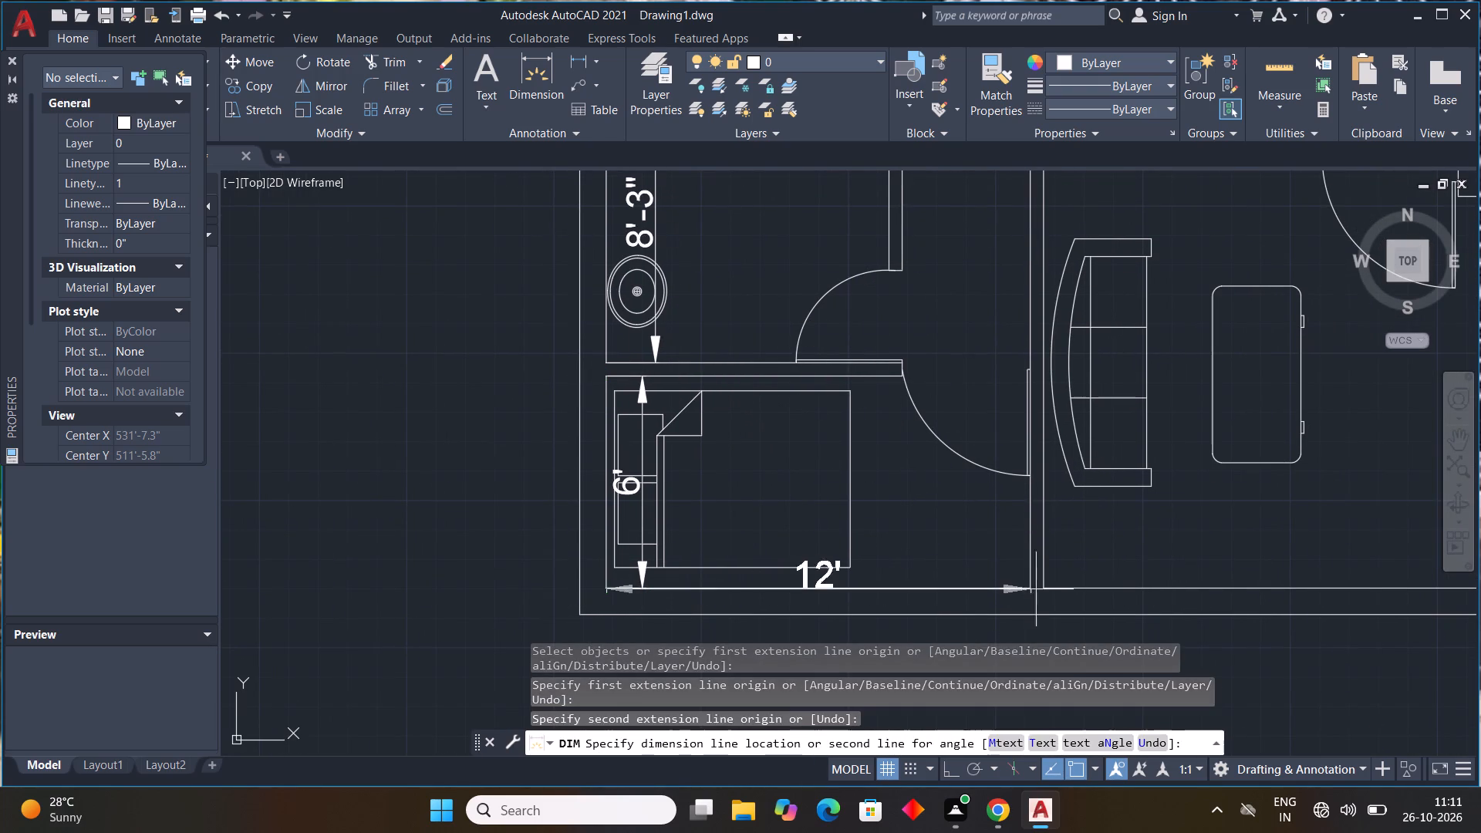
{"action": "left_click_drag", "start_coordinate": [1036, 586], "coordinate": [1031, 575]}
{"action": "left_click", "coordinate": [1019, 551]}
Dimension the north-south length of the southern sitting room with the double entrance door, placing the dimension line across its west sofa.
{"action": "middle_click_drag", "start_coordinate": [1088, 553], "coordinate": [740, 632]}
{"action": "scroll", "coordinate": [850, 642], "scroll_direction": "down", "scroll_amount": 1}
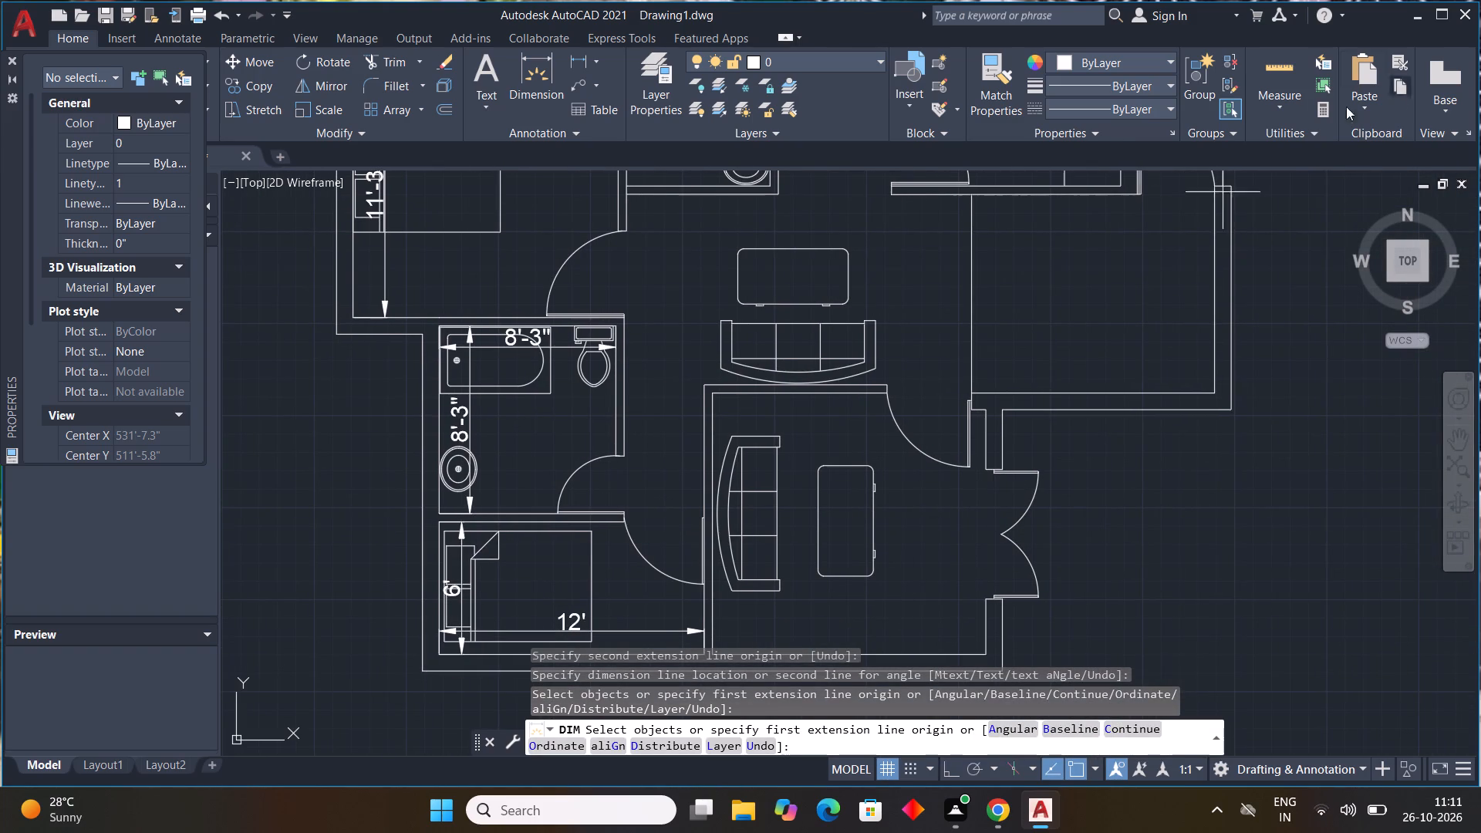
{"action": "middle_click_drag", "start_coordinate": [729, 410], "coordinate": [703, 357]}
{"action": "left_click", "coordinate": [688, 339]}
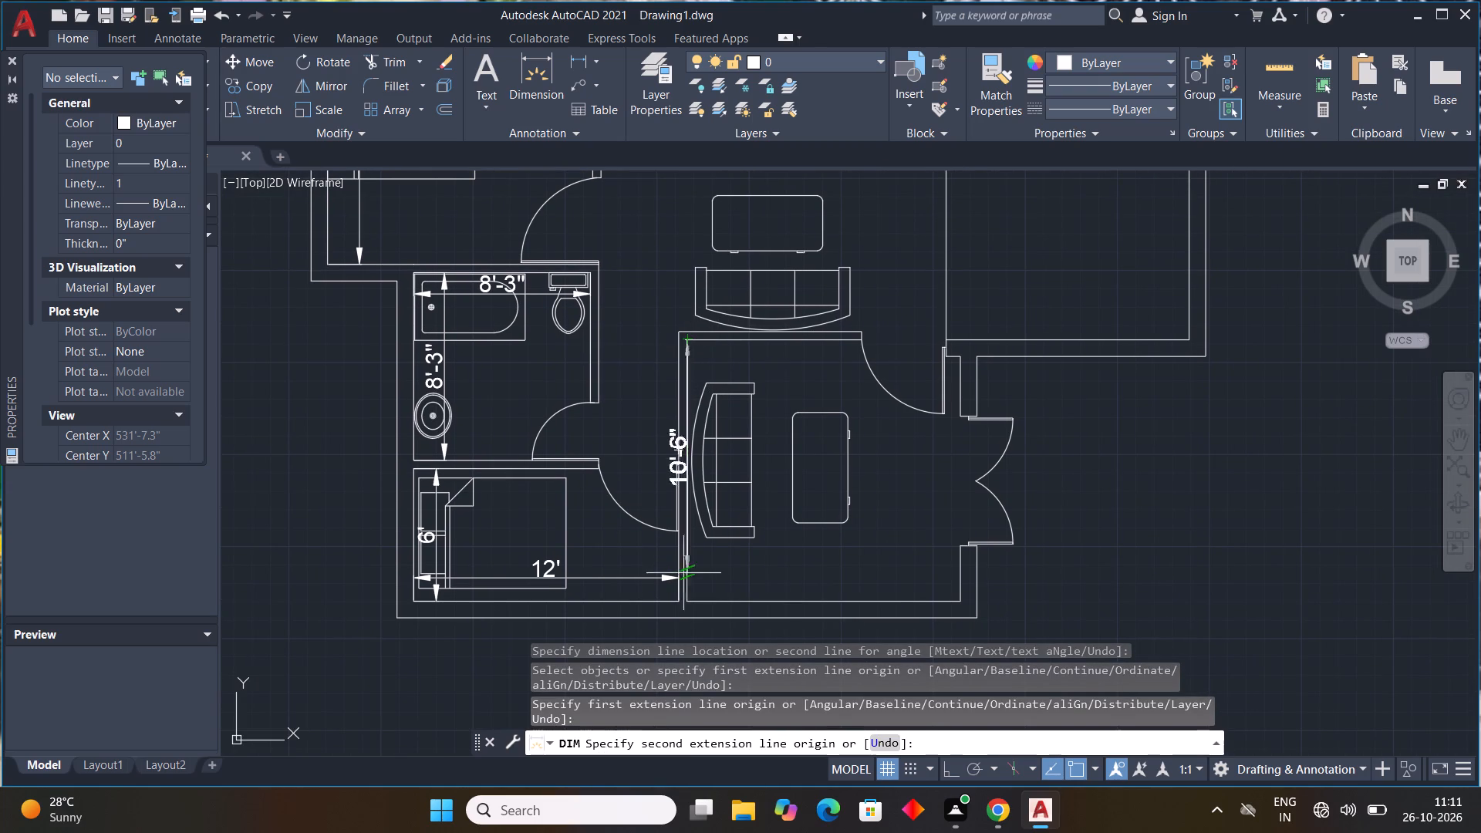
{"action": "left_click", "coordinate": [690, 600]}
{"action": "left_click", "coordinate": [716, 593]}
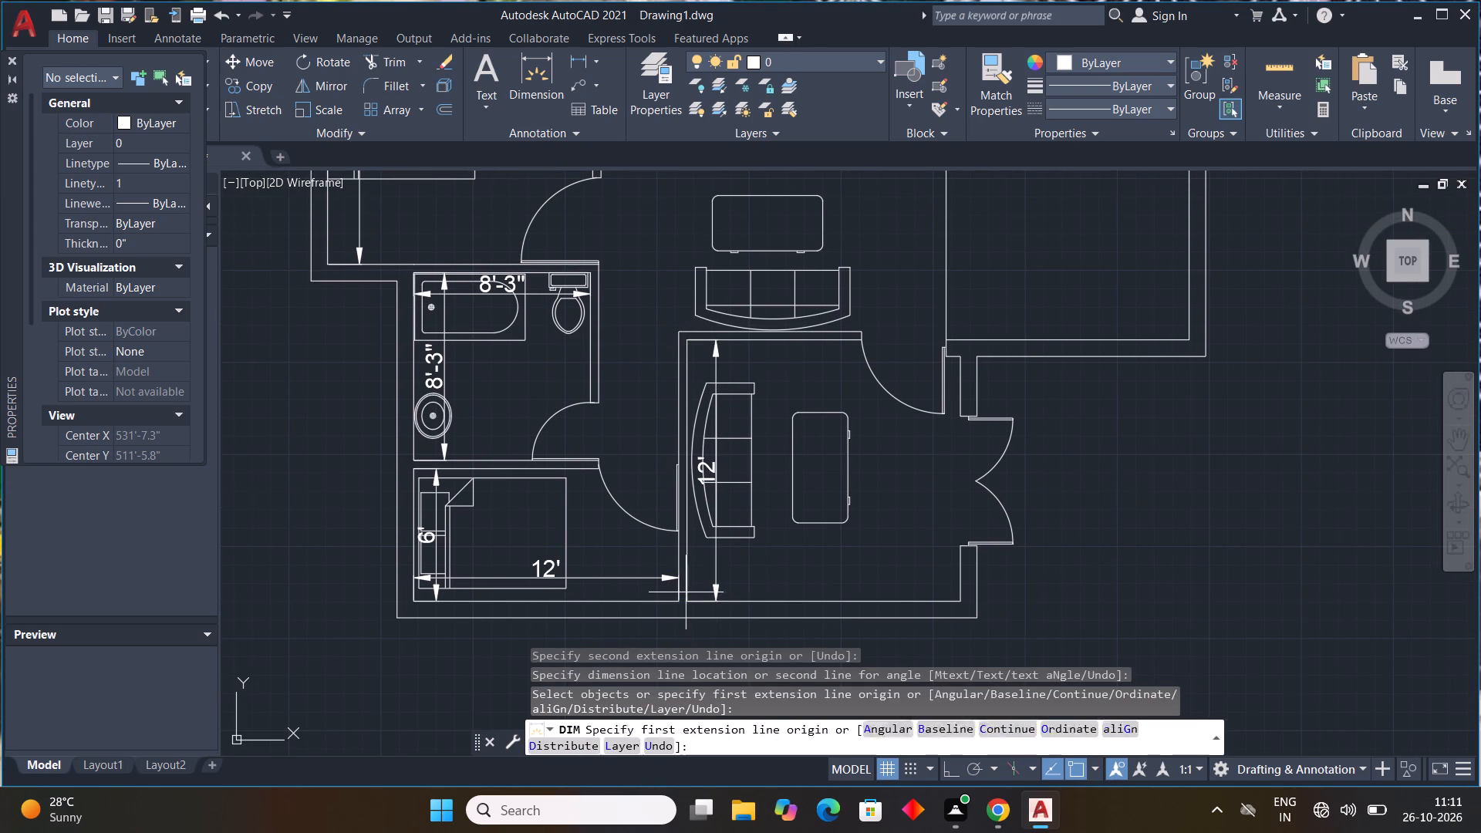
Dimension the east-west width of the southern sitting room, placing the dimension line inside between the furniture and the south wall.
{"action": "left_click", "coordinate": [690, 599]}
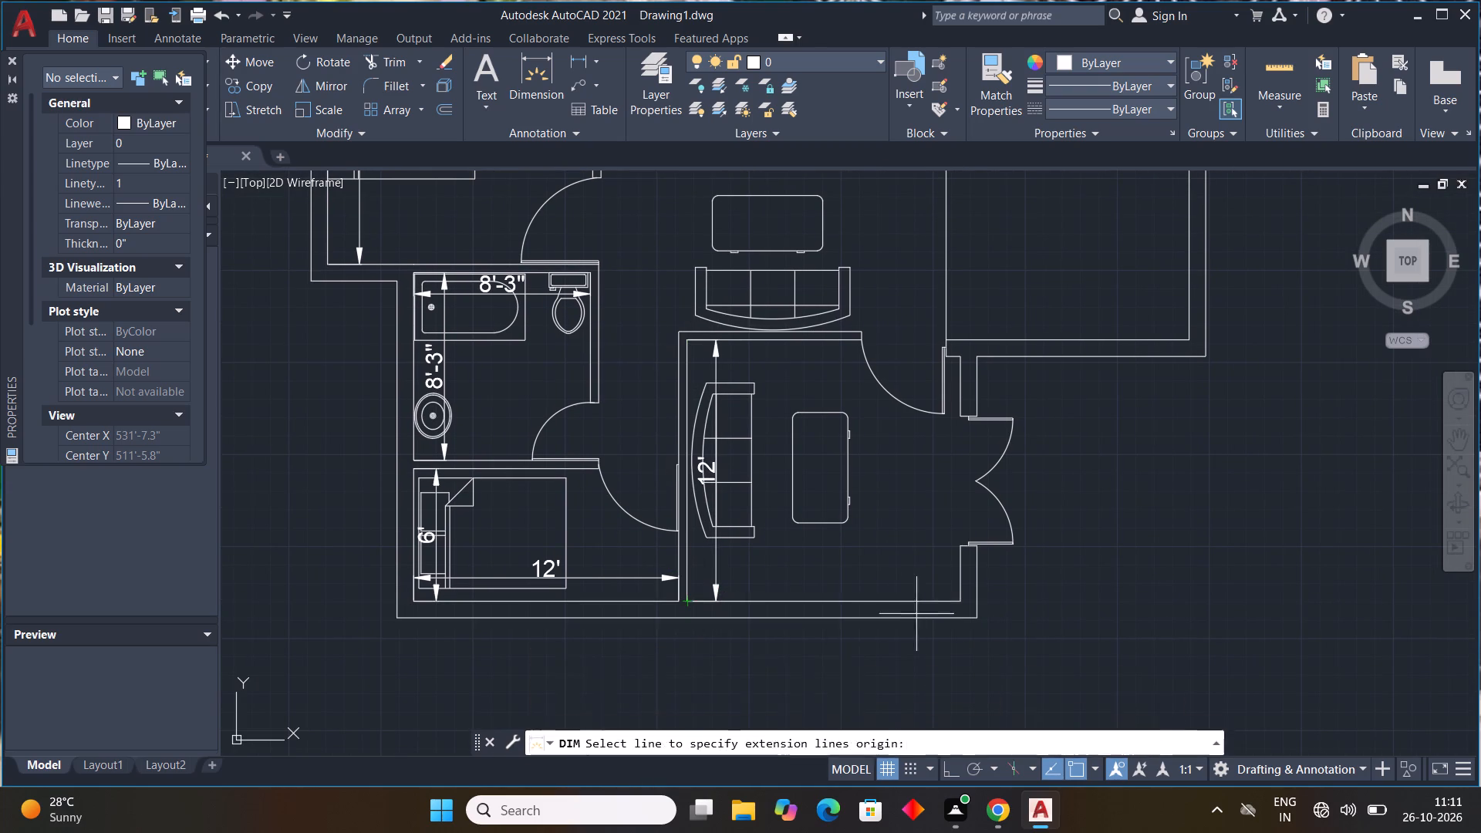
{"action": "left_click", "coordinate": [959, 601]}
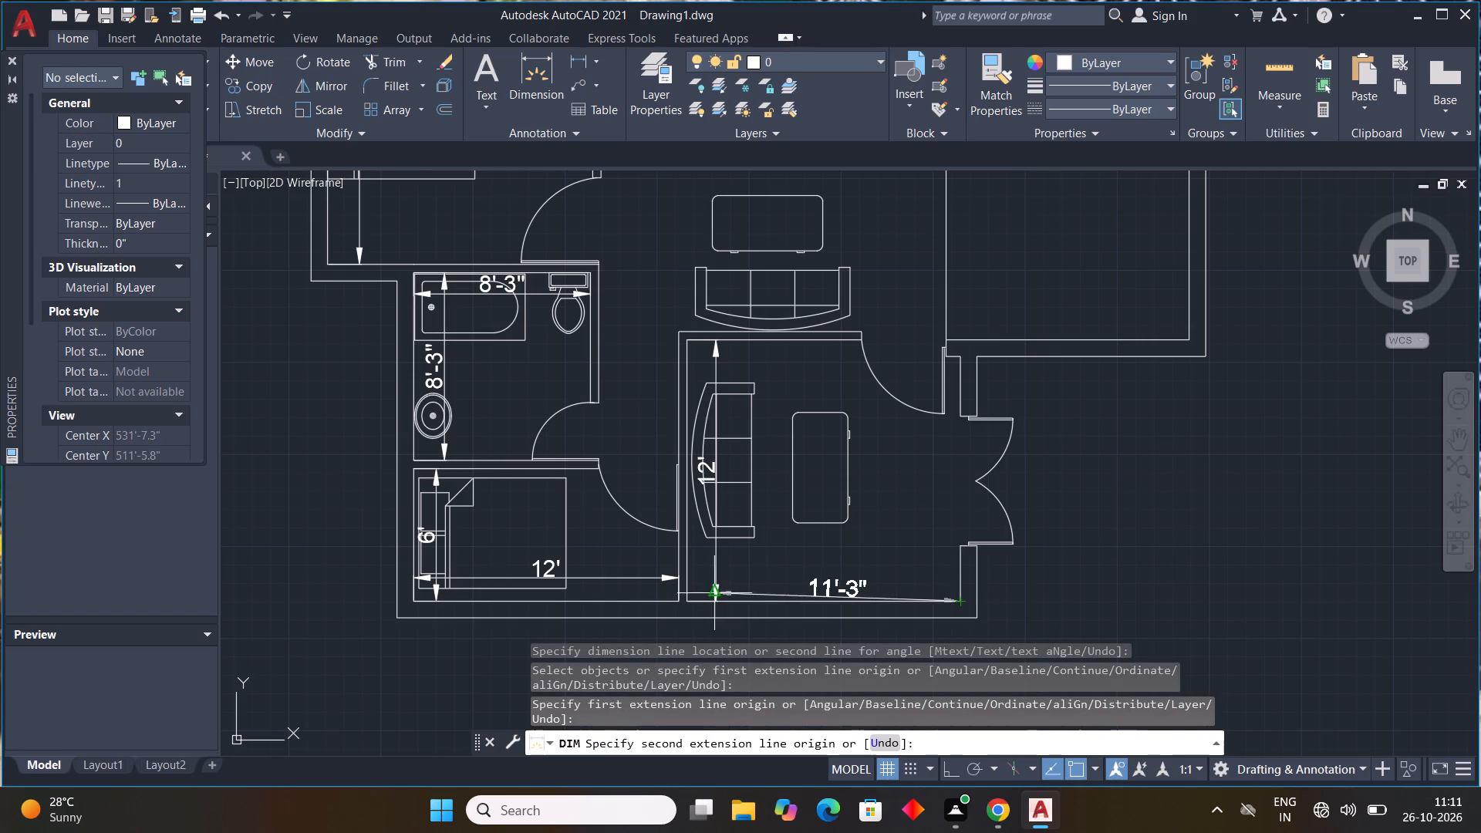
{"action": "left_click_drag", "start_coordinate": [687, 601], "coordinate": [691, 586]}
{"action": "left_click", "coordinate": [693, 562]}
{"action": "middle_click_drag", "start_coordinate": [827, 538], "coordinate": [800, 613]}
{"action": "scroll", "coordinate": [826, 548], "scroll_direction": "down", "scroll_amount": 1}
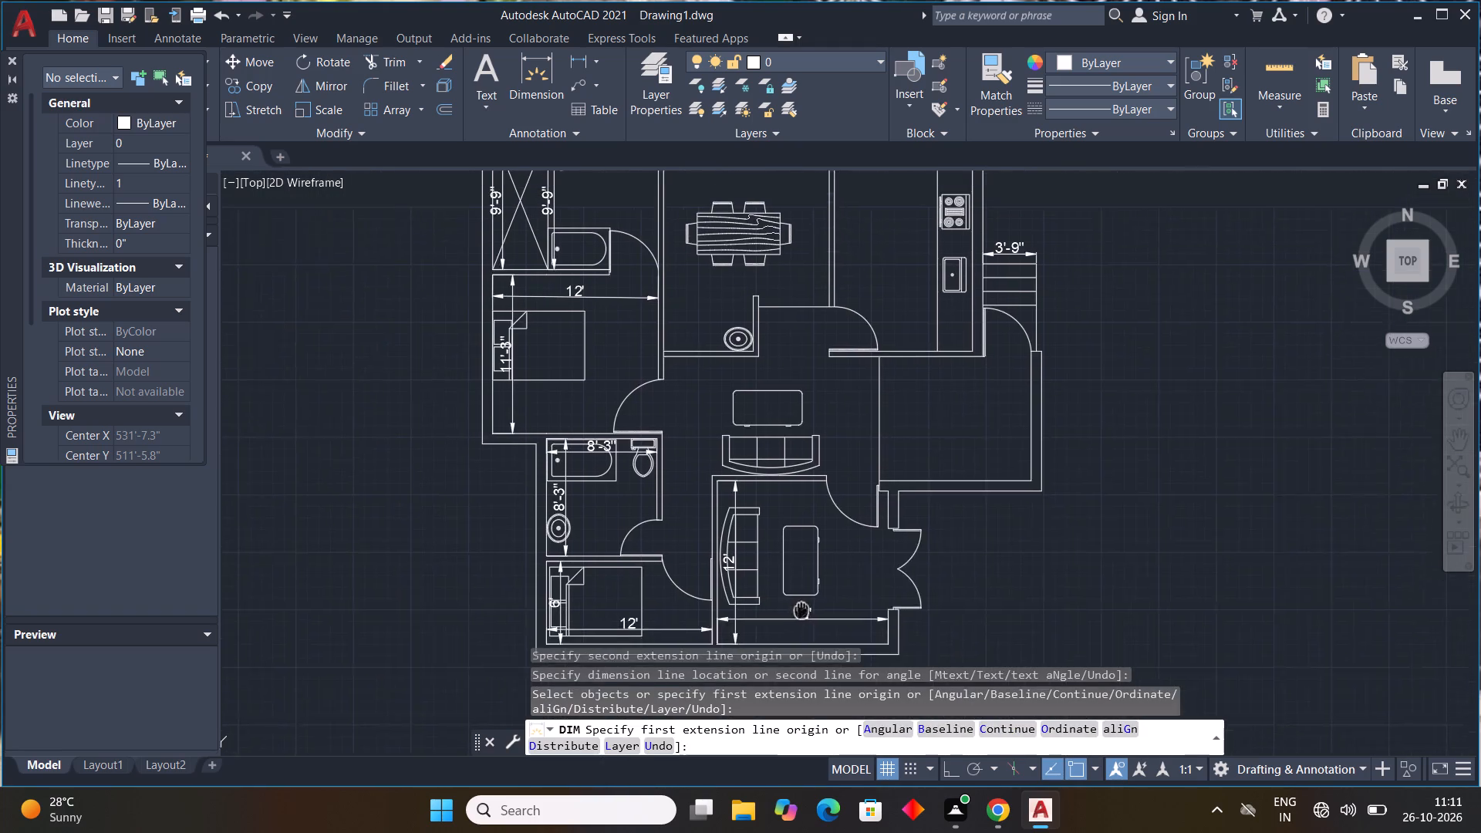
Dimension the north-south length of the dining room, placing the dimension line just inside its west wall.
{"action": "middle_click_drag", "start_coordinate": [800, 613], "coordinate": [771, 640]}
{"action": "middle_click_drag", "start_coordinate": [832, 520], "coordinate": [767, 585]}
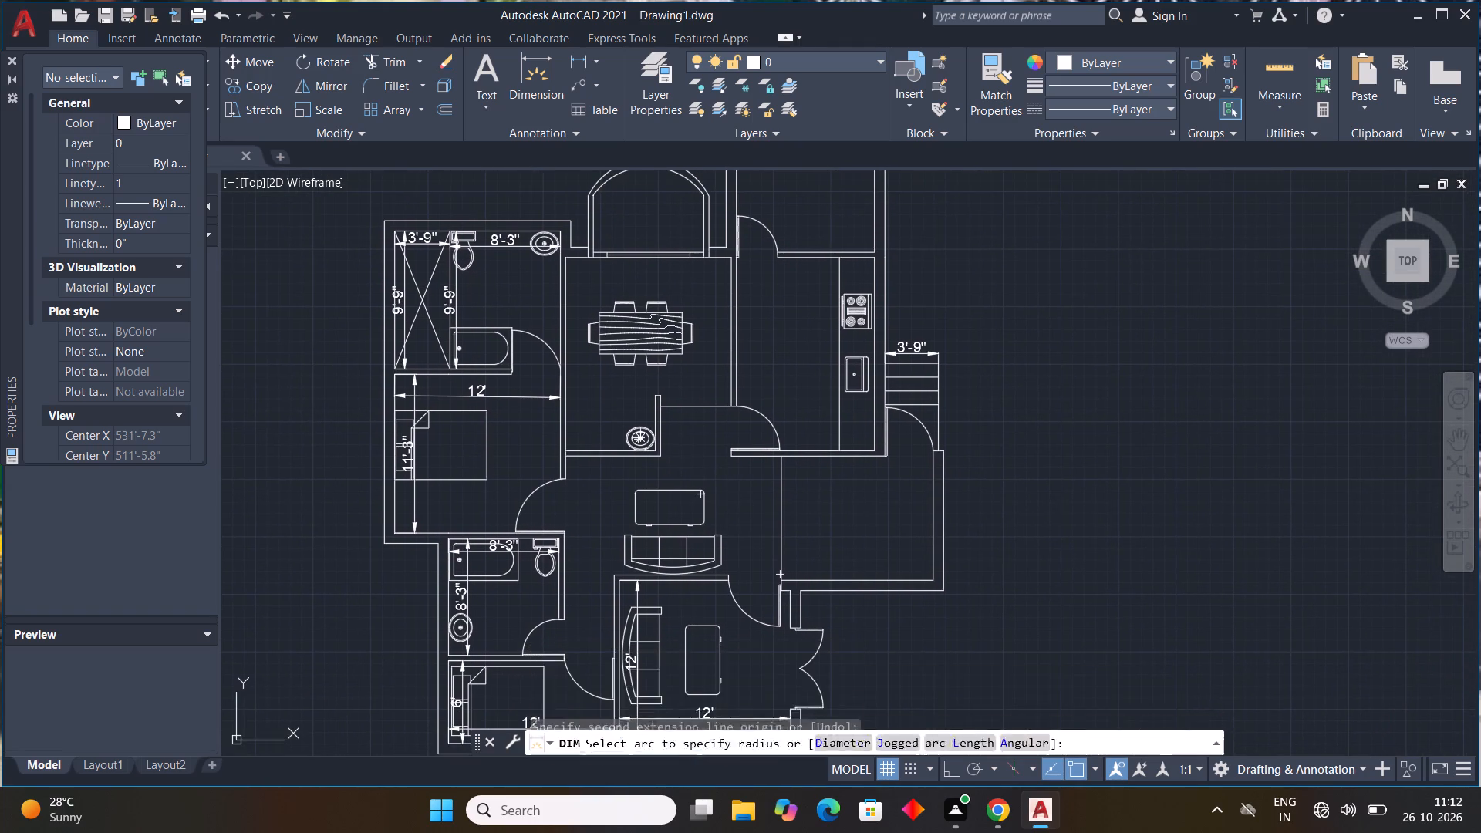
{"action": "scroll", "coordinate": [570, 253], "scroll_direction": "up", "scroll_amount": 2}
{"action": "left_click", "coordinate": [552, 266]}
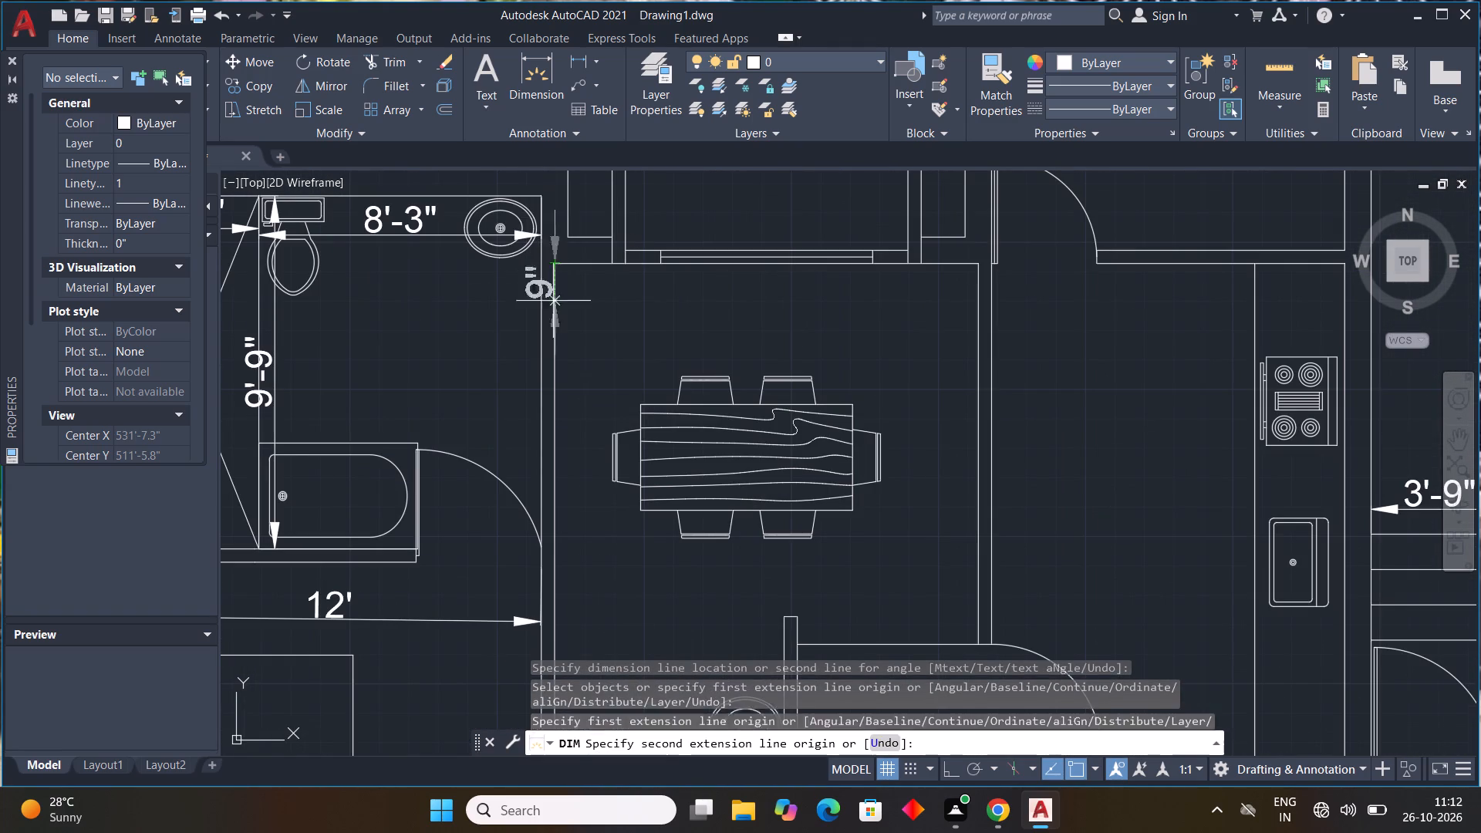
{"action": "middle_click_drag", "start_coordinate": [539, 474], "coordinate": [615, 383]}
{"action": "scroll", "coordinate": [548, 466], "scroll_direction": "down", "scroll_amount": 1}
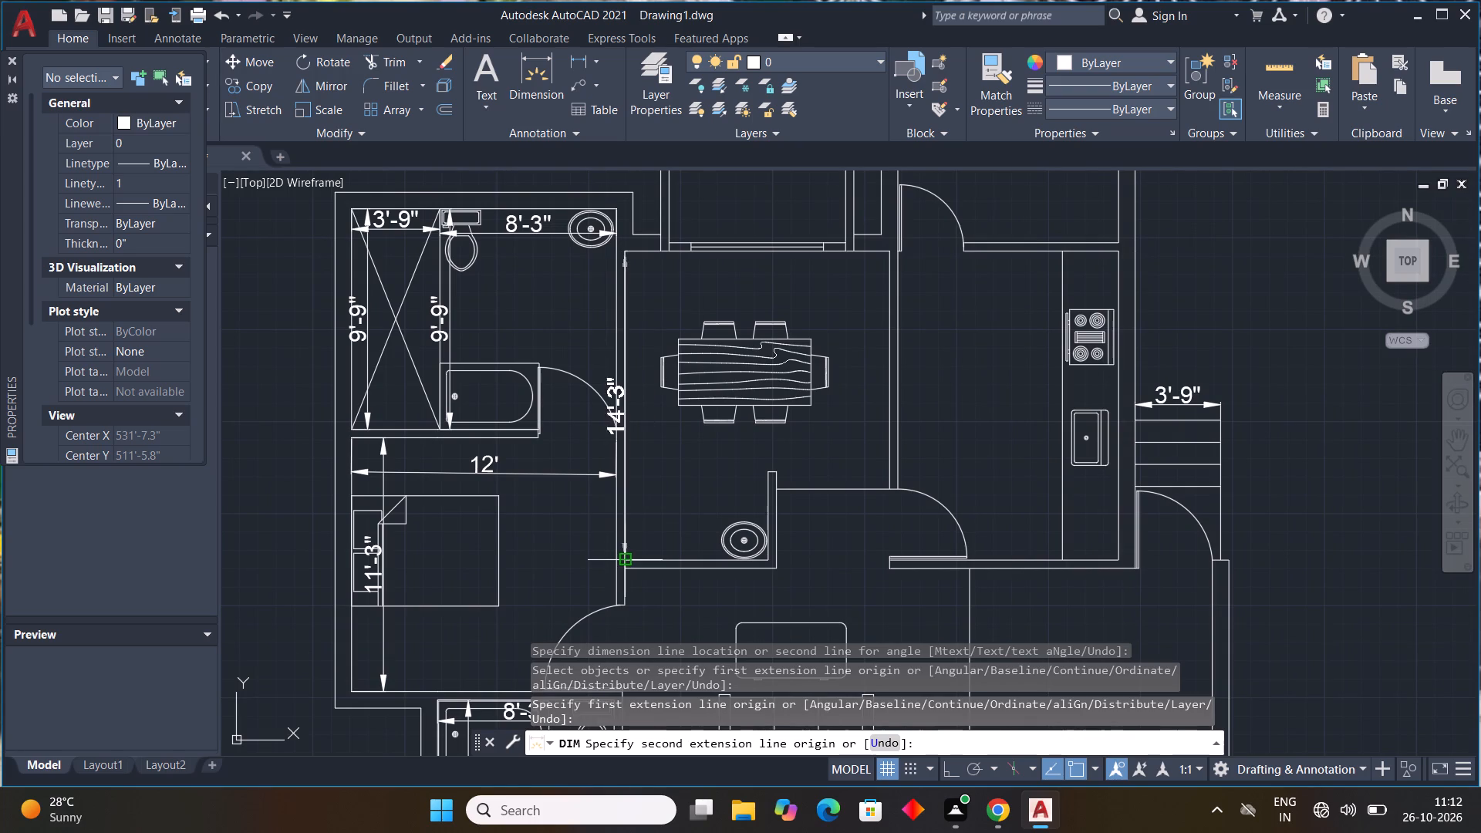
{"action": "left_click", "coordinate": [622, 563]}
{"action": "left_click", "coordinate": [659, 559]}
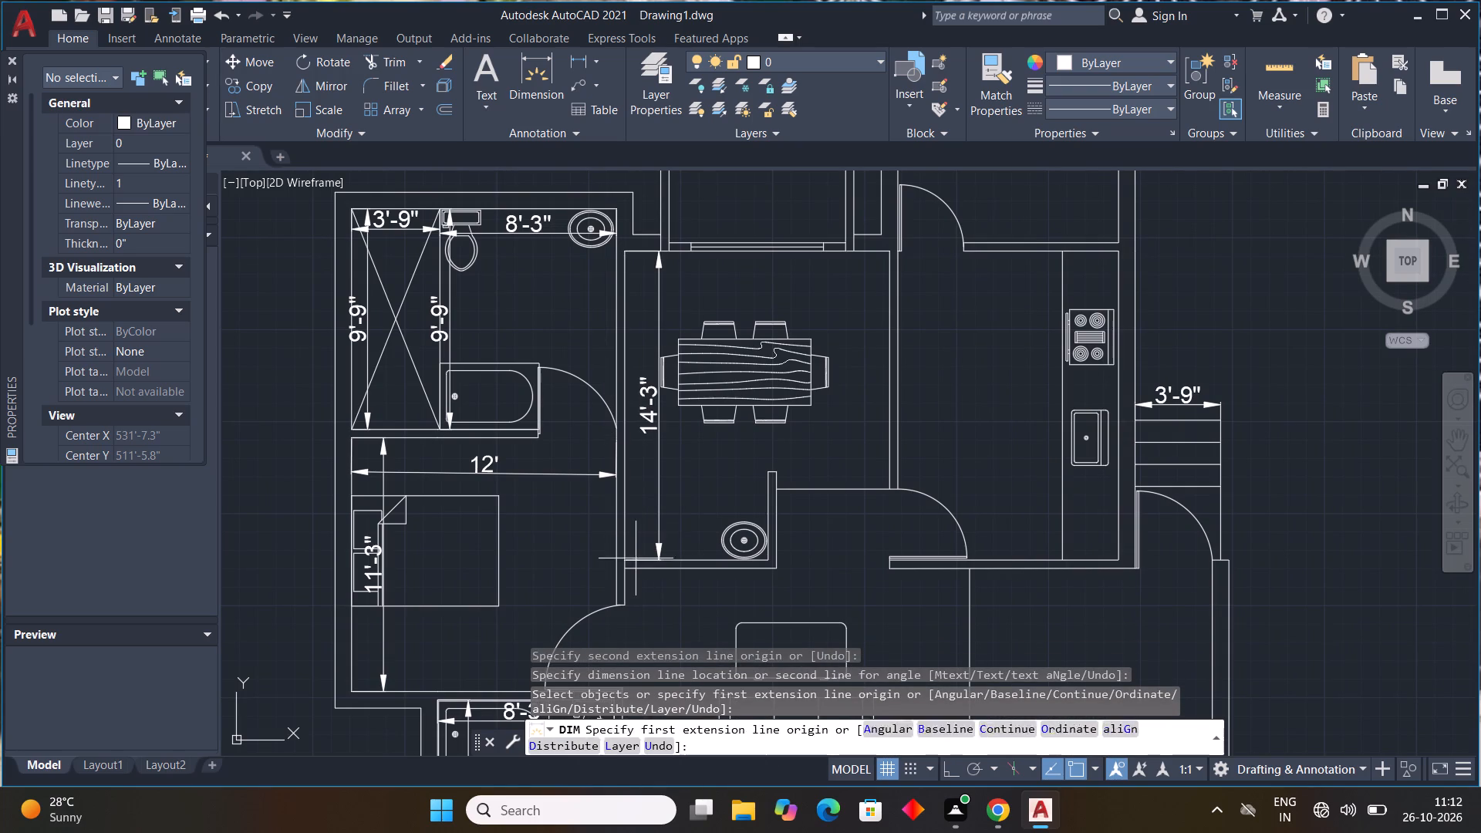
Dimension the east-west width of the washbasin nook south of the dining table, placing the dimension line across the basin.
{"action": "left_click", "coordinate": [628, 561]}
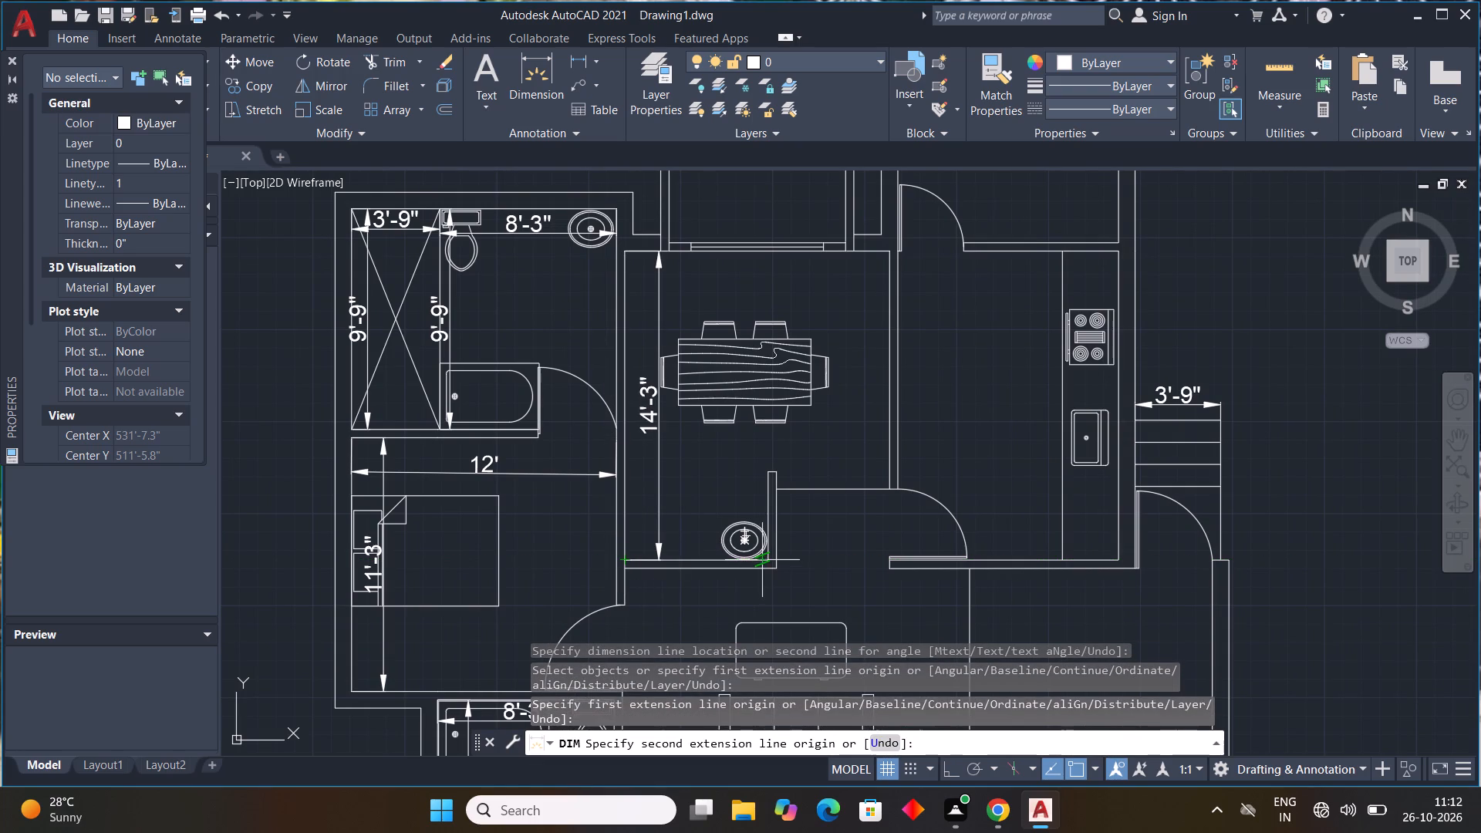
{"action": "left_click", "coordinate": [770, 563]}
{"action": "left_click", "coordinate": [770, 543]}
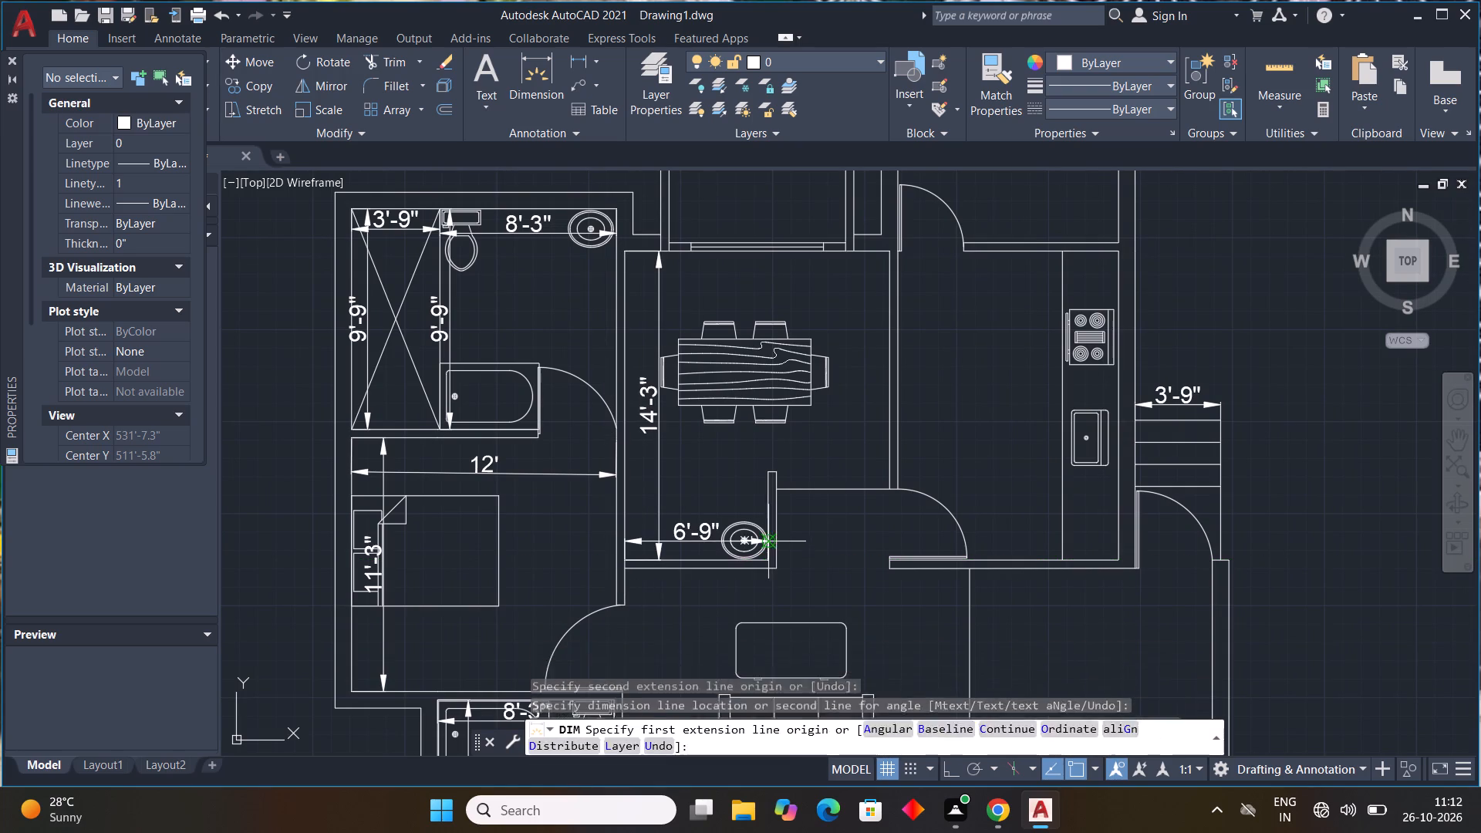
Dimension the north-south length of the short partition beside the washbasin, placing the dimension line just west of it.
{"action": "left_click", "coordinate": [770, 470]}
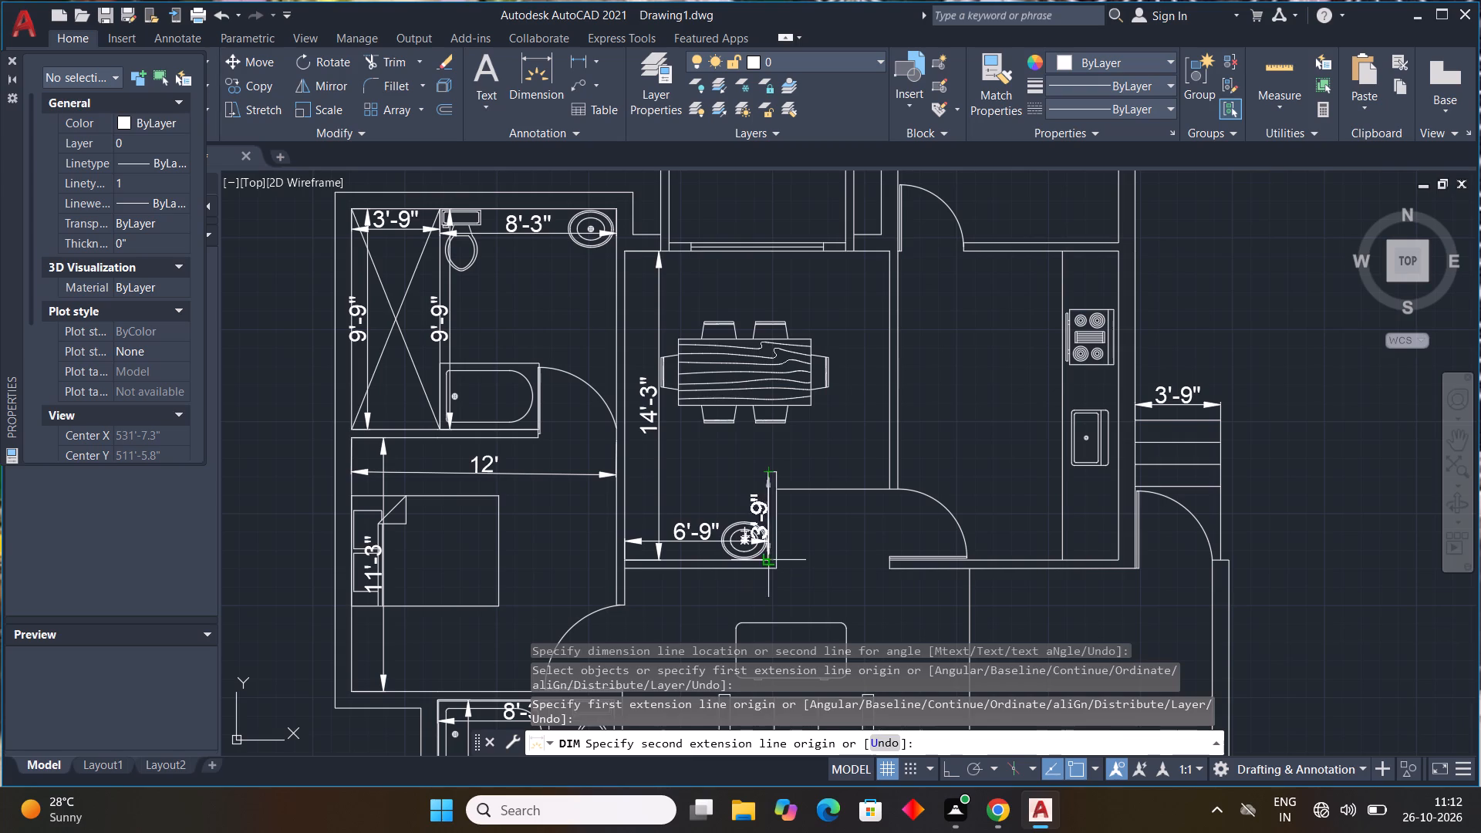
{"action": "left_click", "coordinate": [772, 555]}
{"action": "left_click", "coordinate": [761, 551]}
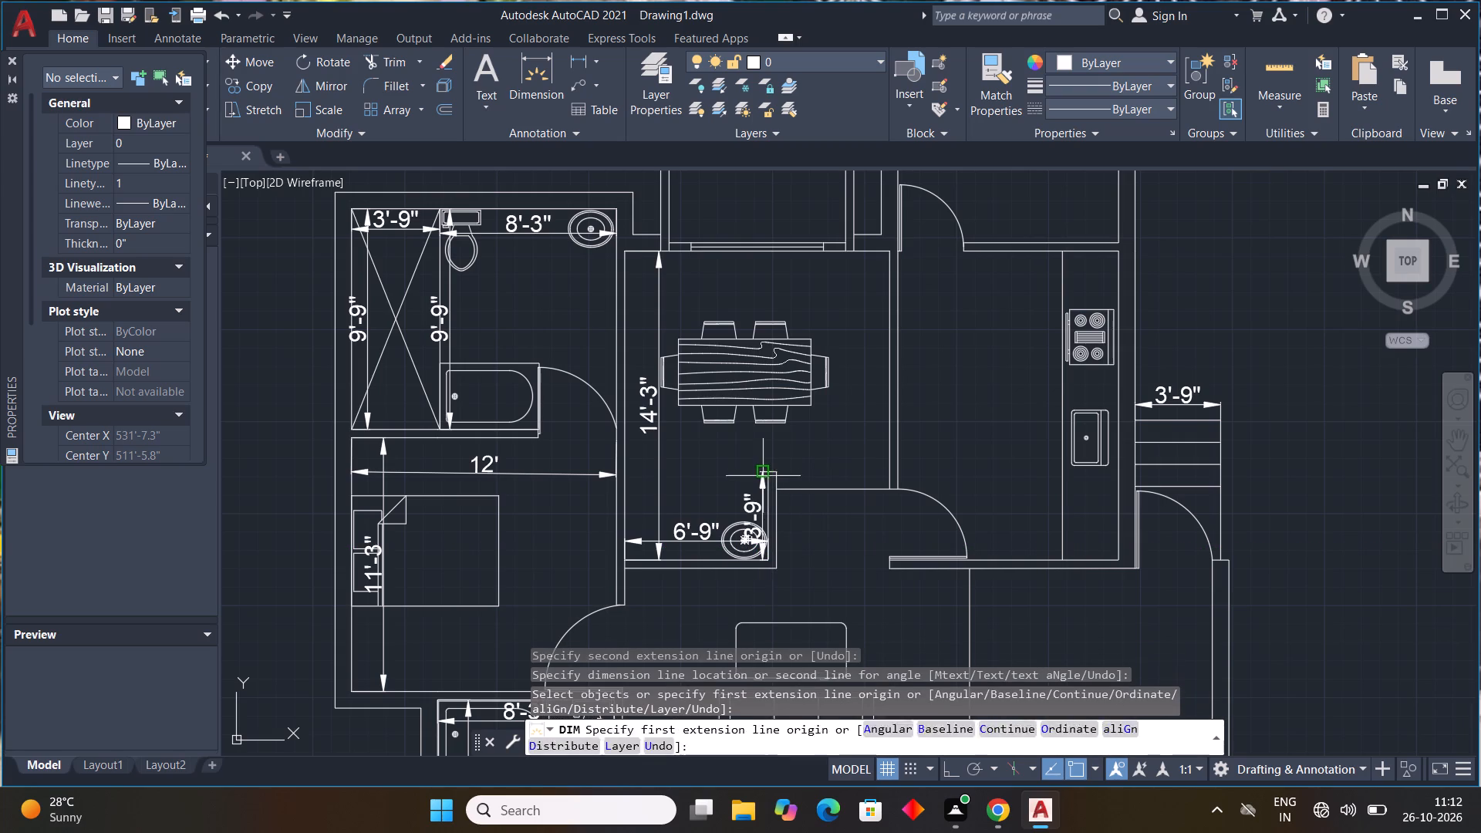
Dimension the opening between the north end of the washbasin partition and the dining room's east wall, placing the line across the gap.
{"action": "left_click", "coordinate": [777, 474]}
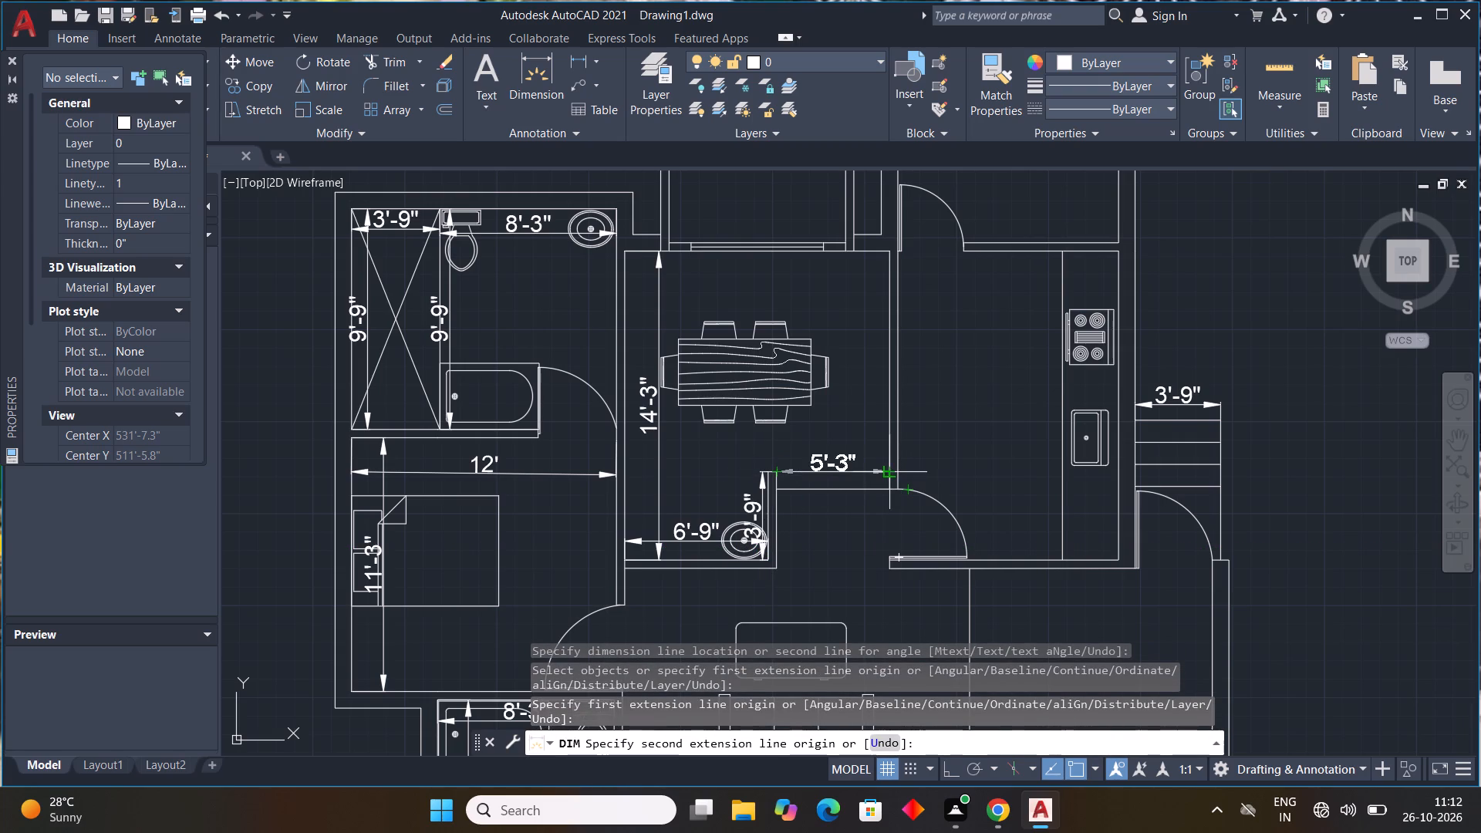
{"action": "left_click", "coordinate": [887, 468]}
{"action": "left_click", "coordinate": [872, 476]}
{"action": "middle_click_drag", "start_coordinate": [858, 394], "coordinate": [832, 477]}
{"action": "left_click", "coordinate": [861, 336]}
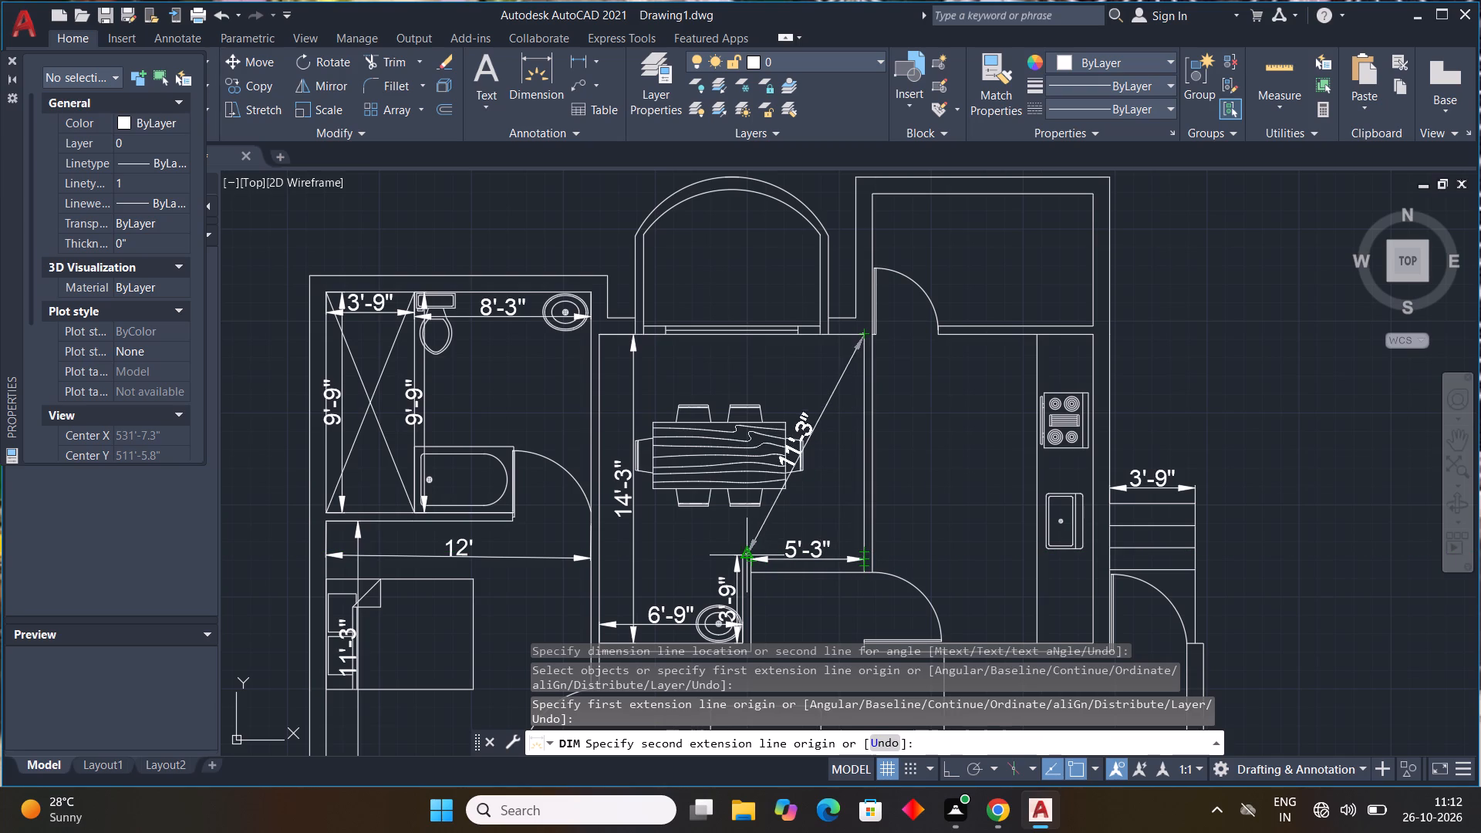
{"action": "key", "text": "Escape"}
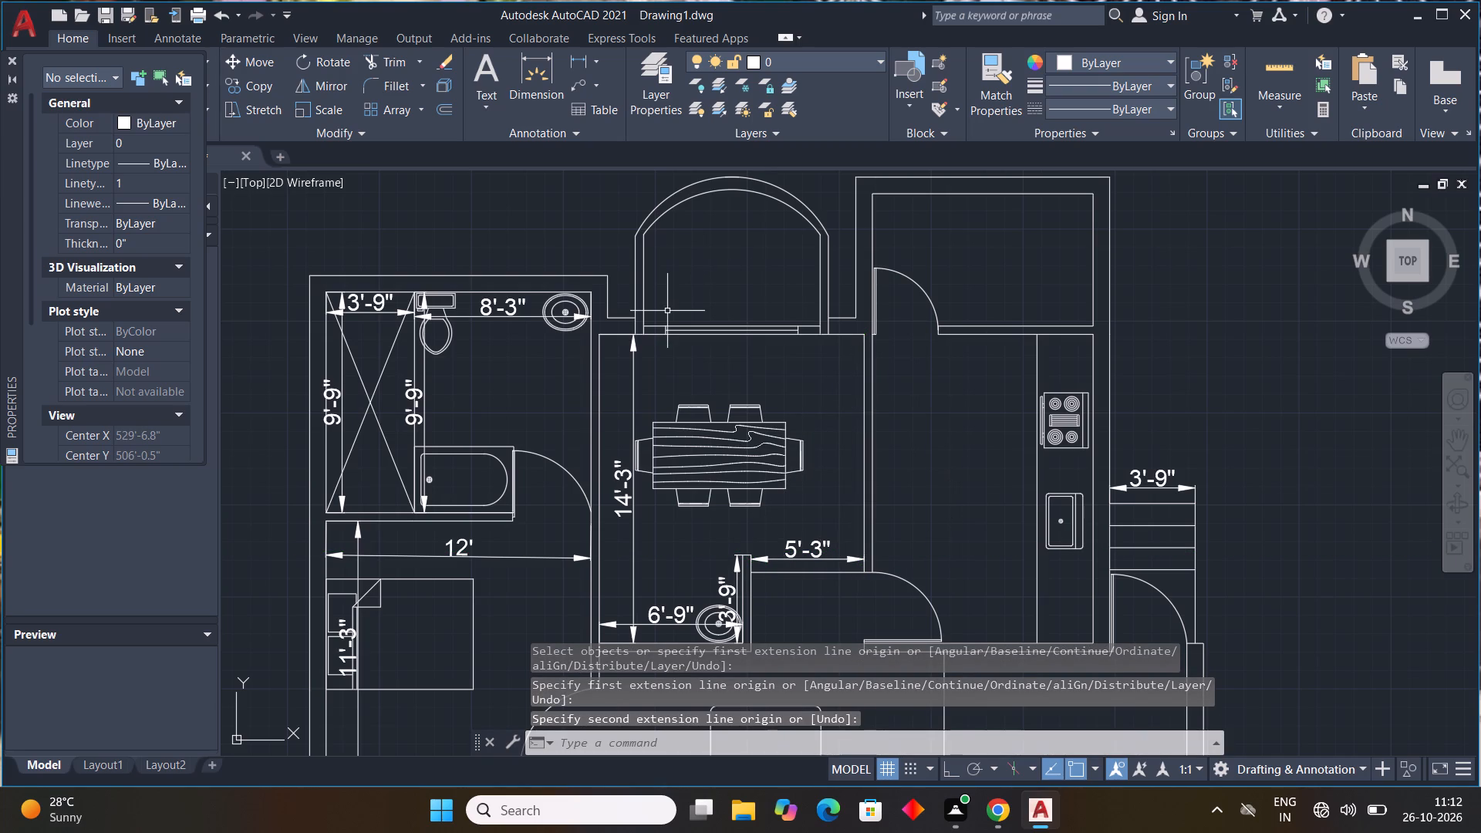
Draw an 8'-3" horizontal line across the base of the arched bay, between the inner faces of its side walls.
{"action": "type", "text": "l"}
{"action": "key", "text": "space"}
{"action": "scroll", "coordinate": [651, 322], "scroll_direction": "up", "scroll_amount": 3}
{"action": "left_click", "coordinate": [619, 333]}
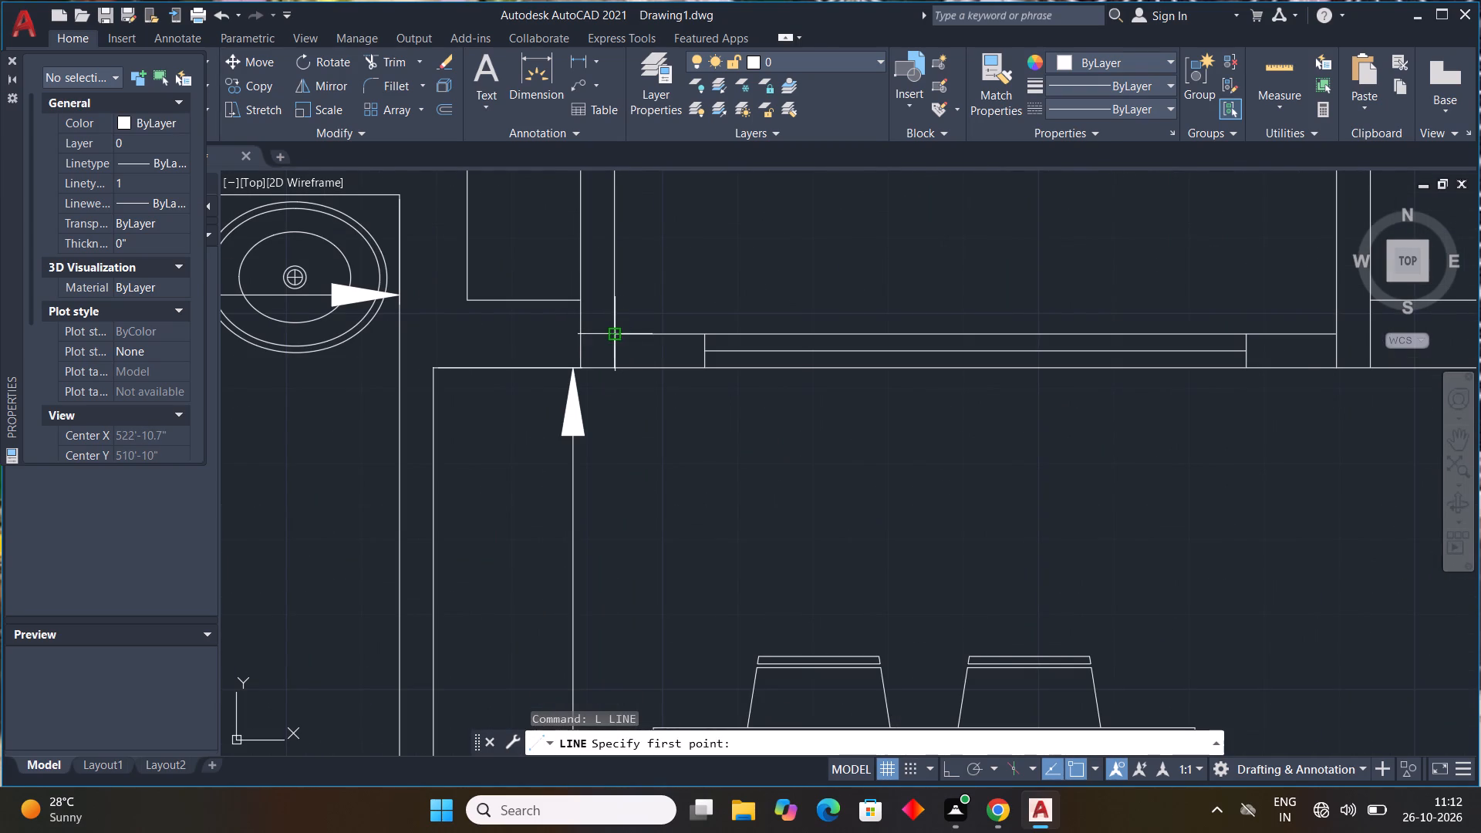
{"action": "middle_click_drag", "start_coordinate": [1206, 336], "coordinate": [948, 369]}
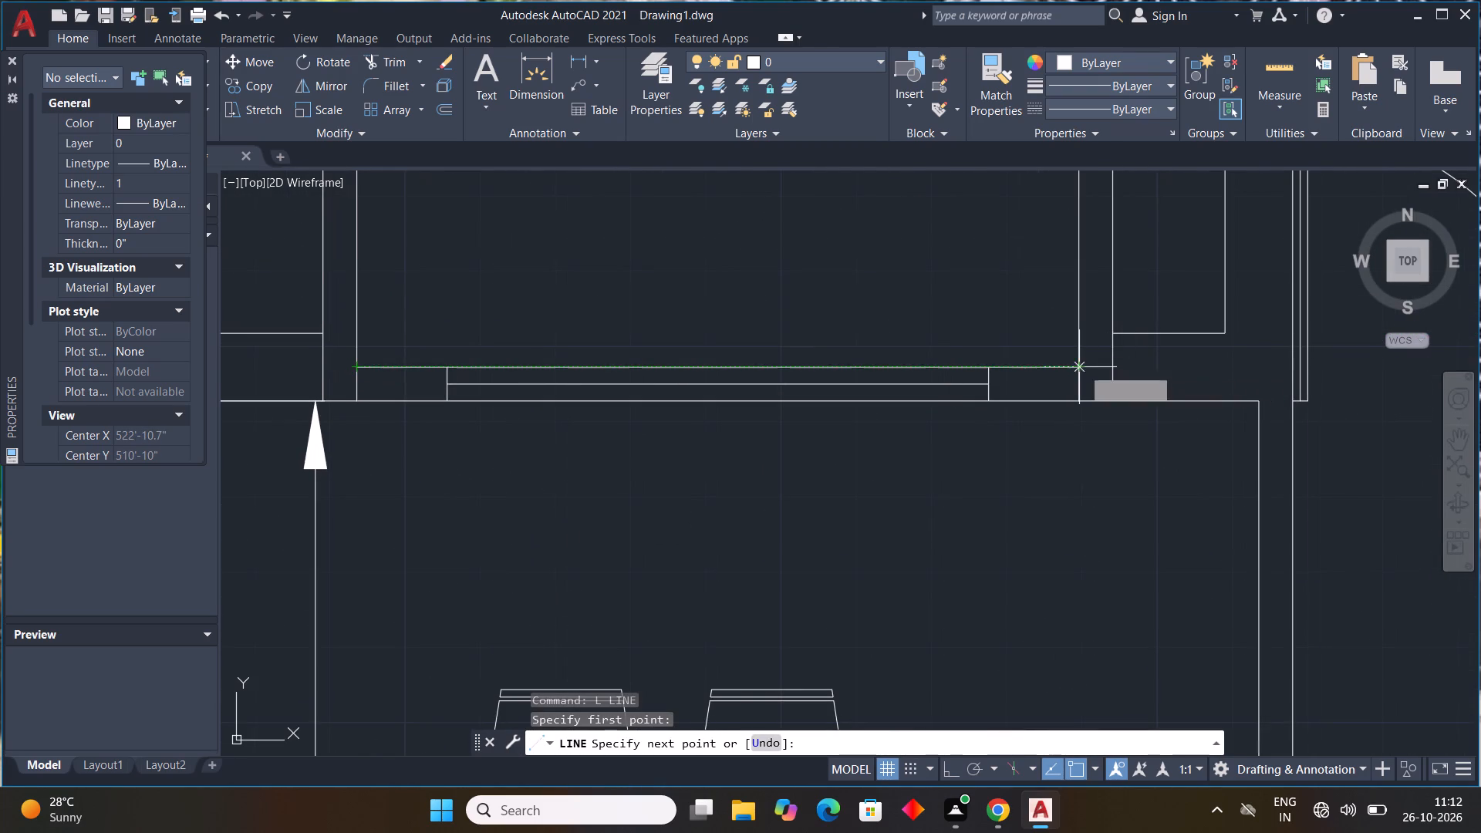
{"action": "left_click_drag", "start_coordinate": [1082, 368], "coordinate": [1075, 356]}
{"action": "key", "text": "Escape"}
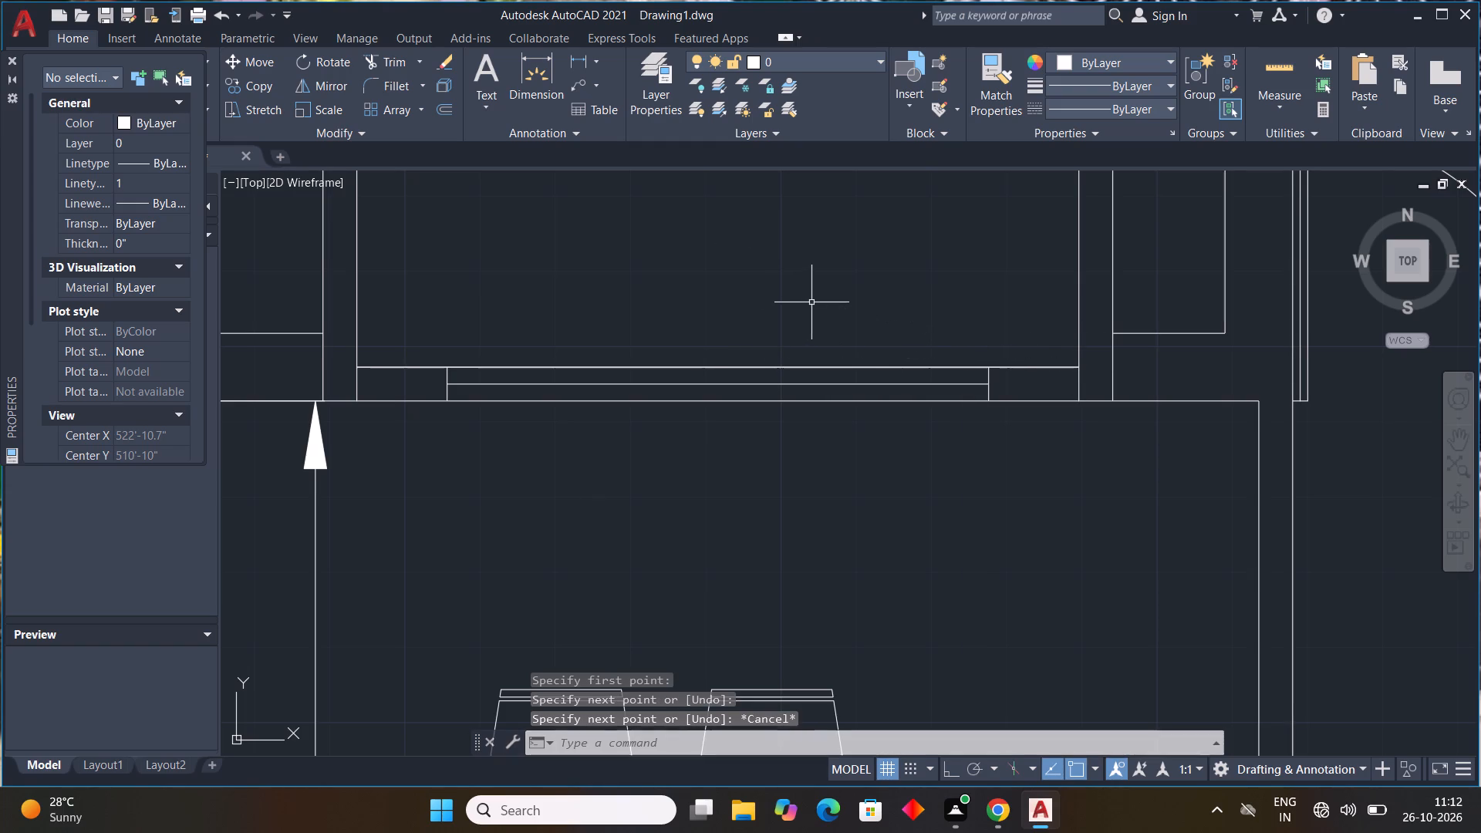
Dimension the inner east-west width of the arched bay, placing the dimension line just north of its base line.
{"action": "triple_click", "coordinate": [525, 90]}
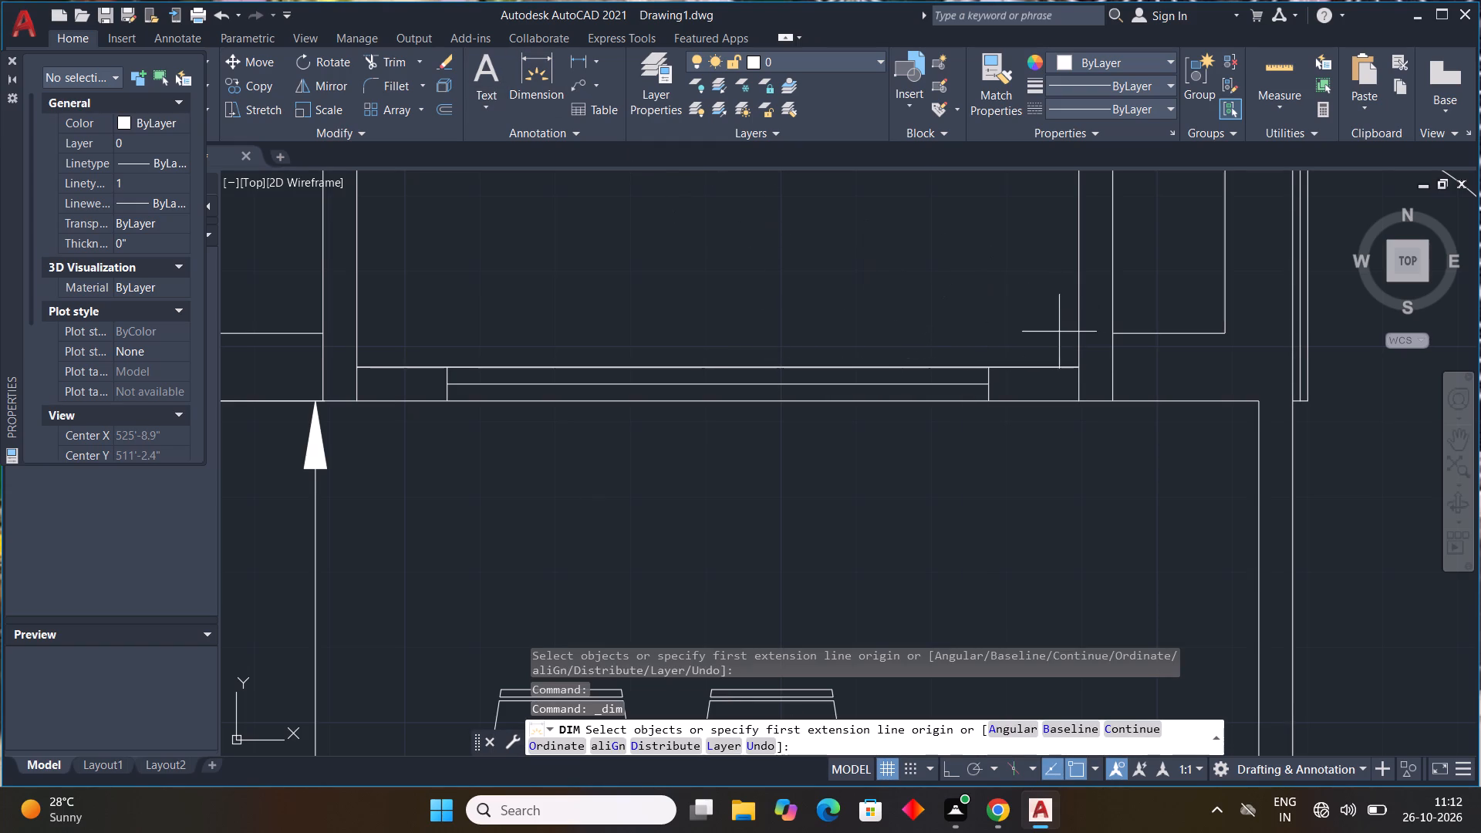
{"action": "left_click_drag", "start_coordinate": [1076, 366], "coordinate": [1017, 359]}
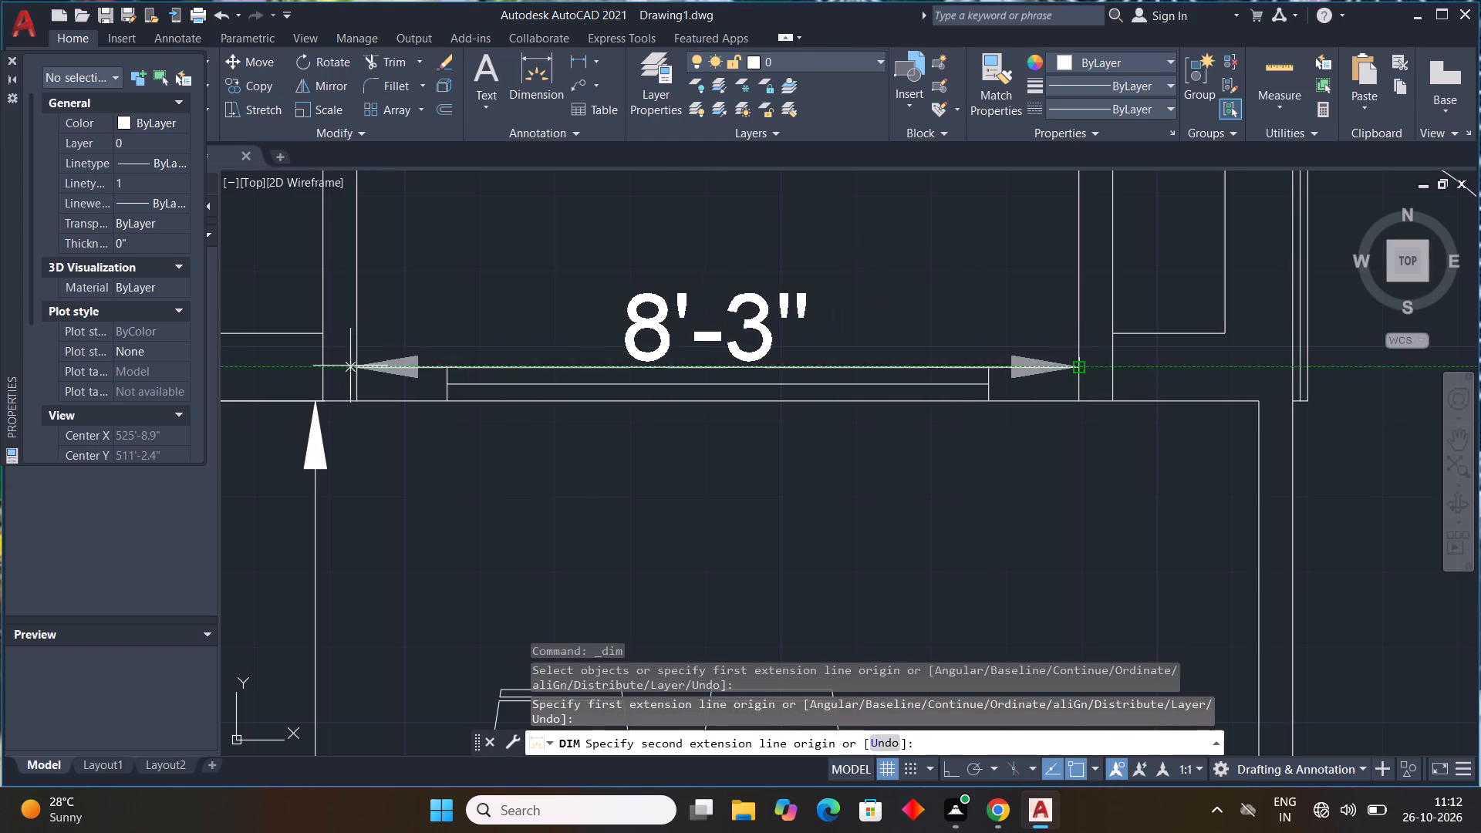
{"action": "left_click_drag", "start_coordinate": [358, 365], "coordinate": [361, 353]}
{"action": "left_click", "coordinate": [366, 333]}
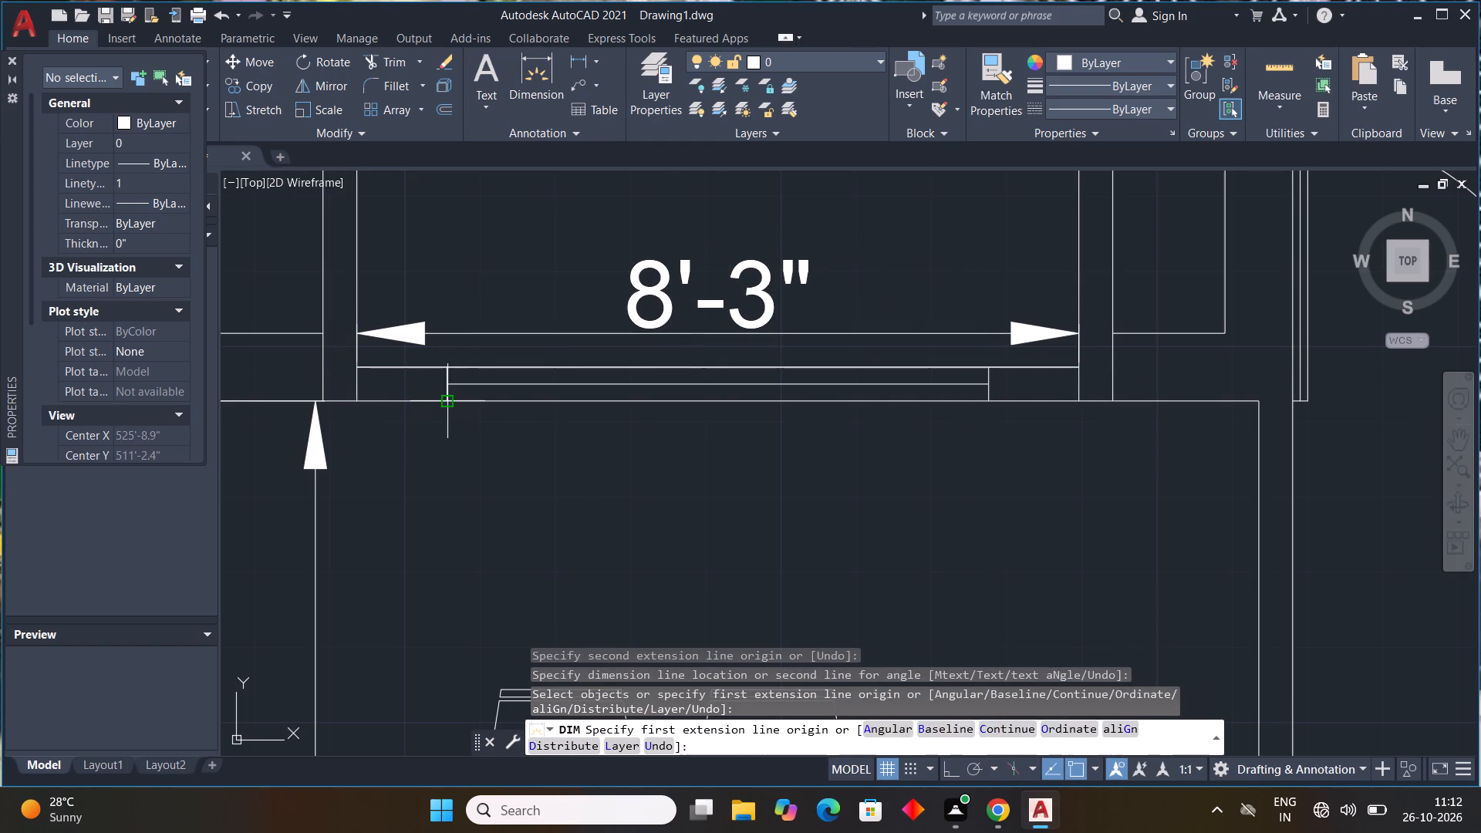
Dimension the width of the opening between the dining room and the arched bay, placing the dimension line just inside the dining room.
{"action": "left_click_drag", "start_coordinate": [448, 402], "coordinate": [464, 402]}
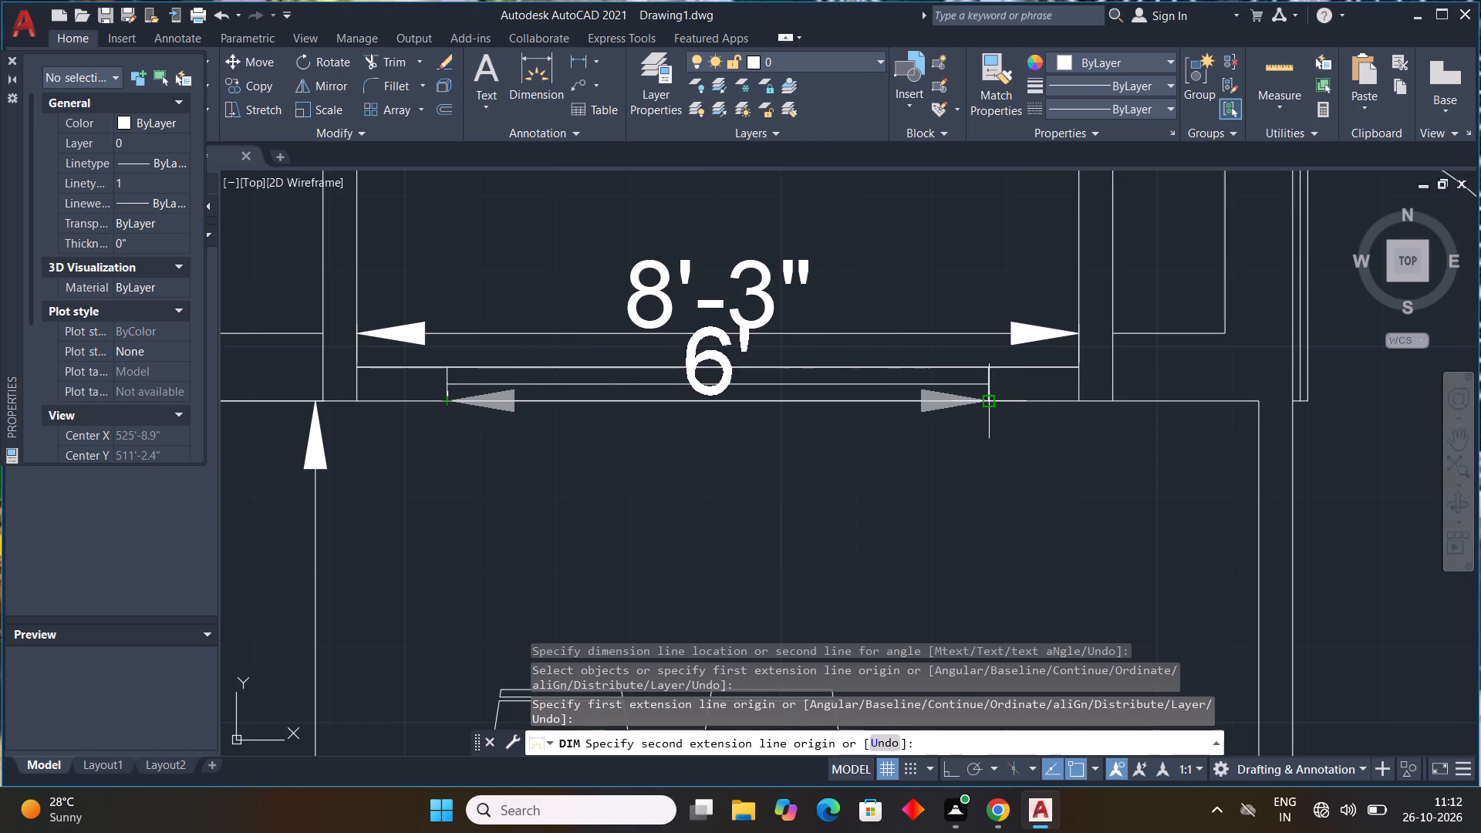
{"action": "left_click_drag", "start_coordinate": [988, 403], "coordinate": [974, 430]}
{"action": "left_click", "coordinate": [971, 445]}
Dimension the arched bay's straight west side from the dining room wall to the start of the arc, placing the line inside the bay.
{"action": "scroll", "coordinate": [986, 423], "scroll_direction": "down", "scroll_amount": 3}
{"action": "middle_click_drag", "start_coordinate": [988, 406], "coordinate": [943, 450]}
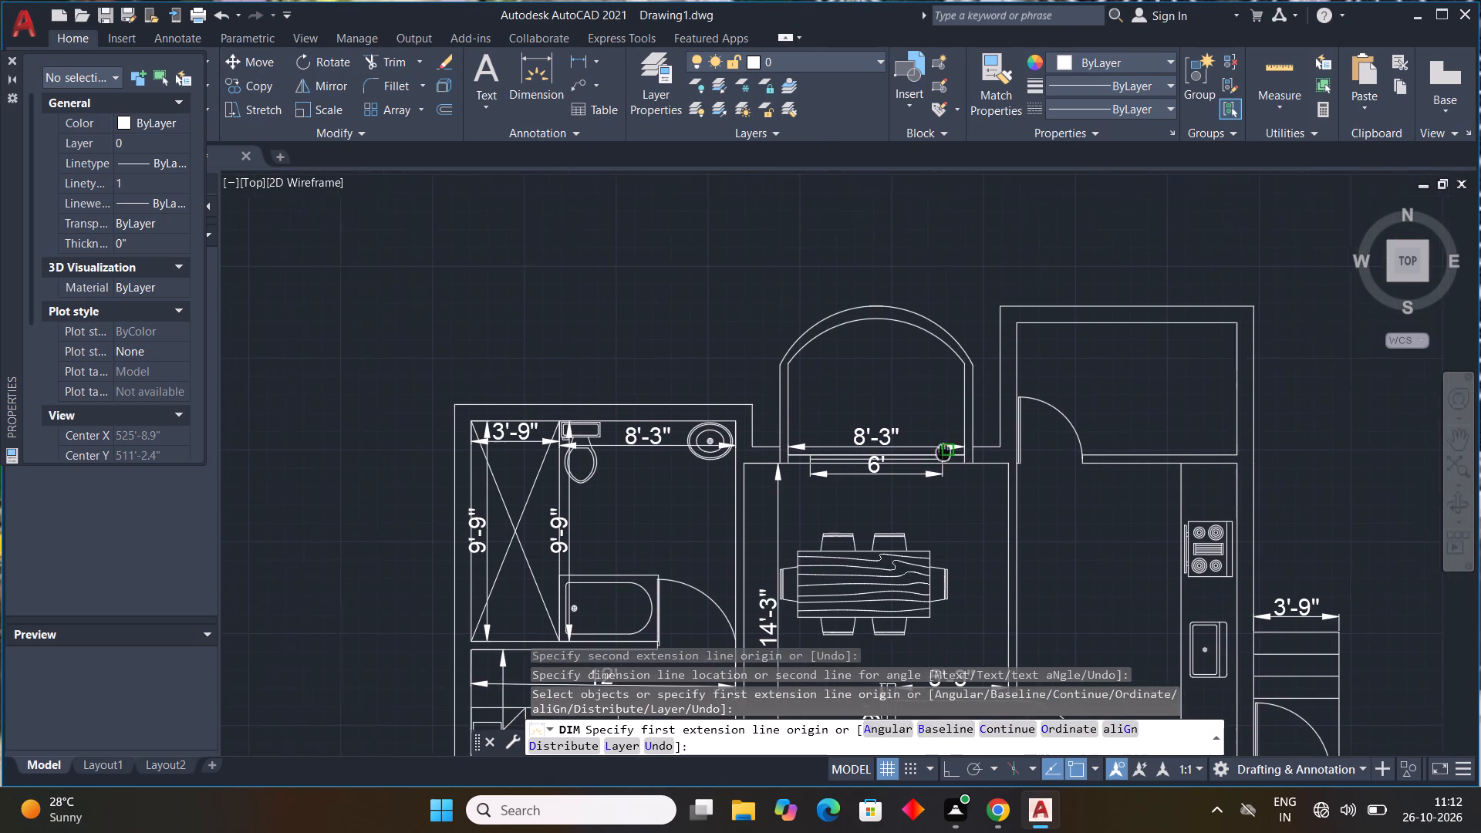
{"action": "middle_click_drag", "start_coordinate": [943, 450], "coordinate": [932, 450]}
{"action": "scroll", "coordinate": [781, 443], "scroll_direction": "up", "scroll_amount": 3}
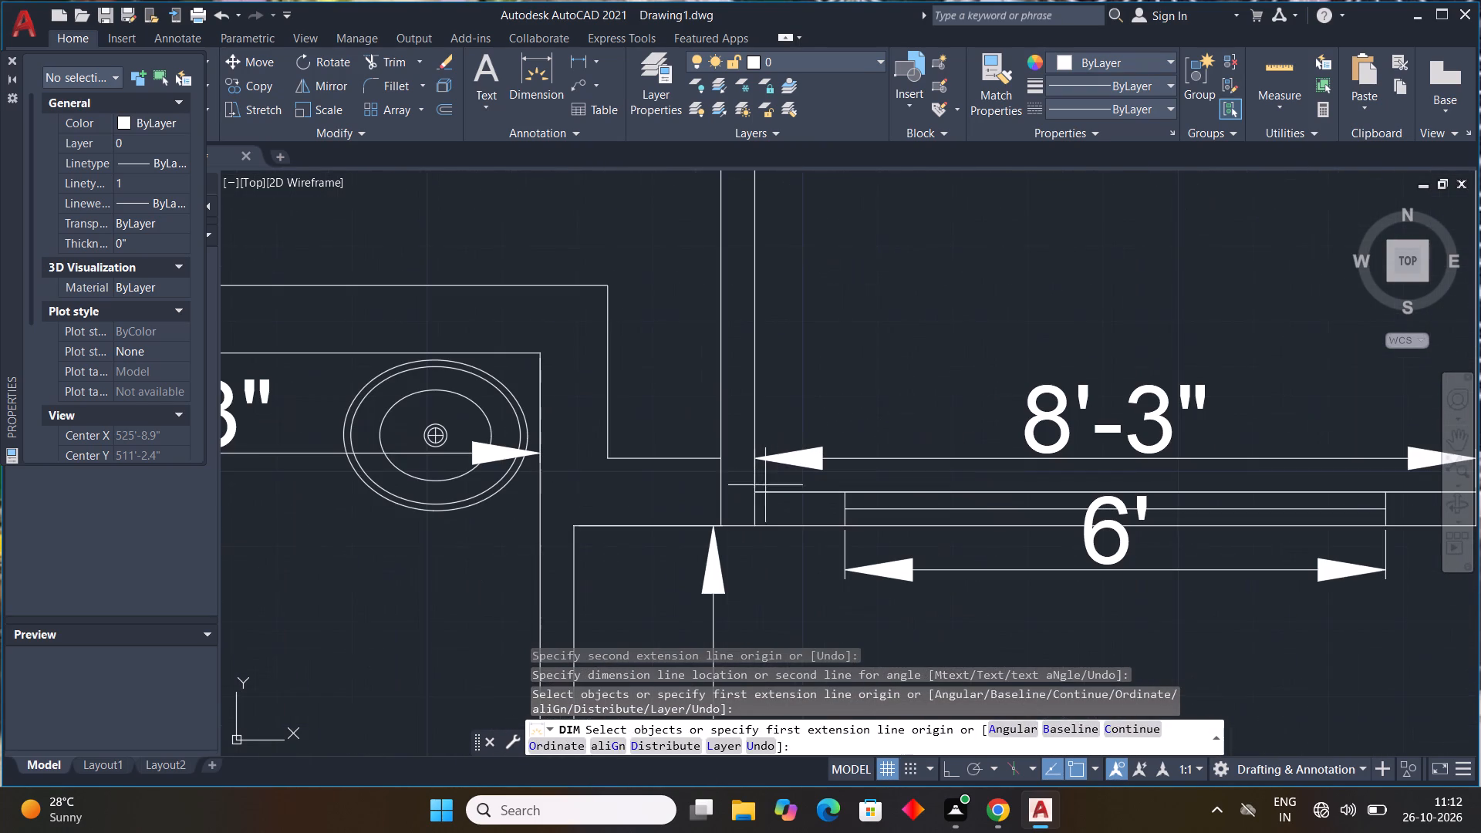
{"action": "left_click_drag", "start_coordinate": [757, 521], "coordinate": [757, 508]}
{"action": "middle_click_drag", "start_coordinate": [761, 351], "coordinate": [734, 472]}
{"action": "scroll", "coordinate": [761, 356], "scroll_direction": "down", "scroll_amount": 1}
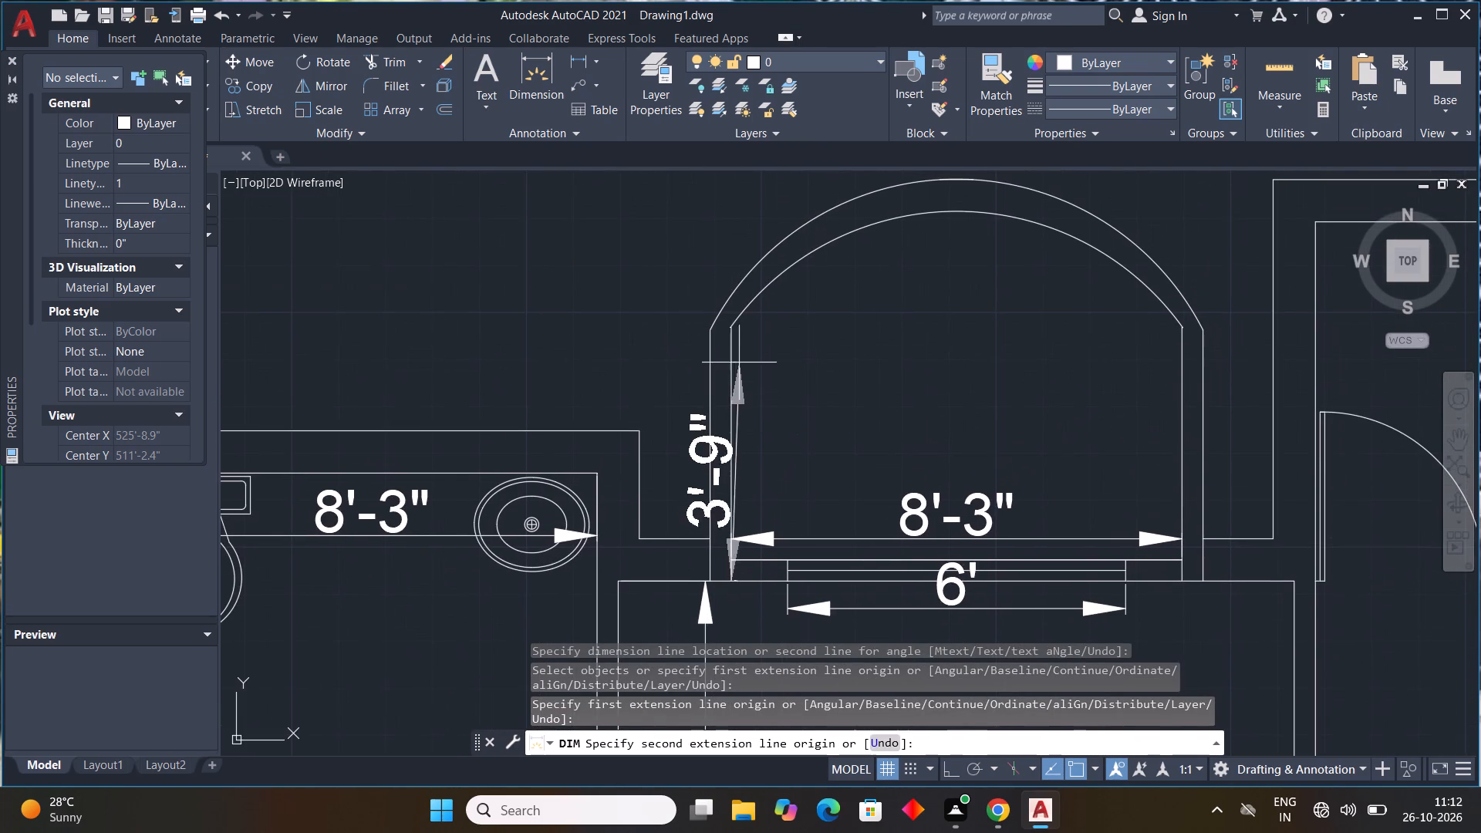
{"action": "left_click", "coordinate": [732, 324]}
{"action": "left_click", "coordinate": [754, 325]}
Dimension the east-west width of the northeast room above the kitchen, placing the dimension line just inside its north wall.
{"action": "scroll", "coordinate": [919, 334], "scroll_direction": "down", "scroll_amount": 3}
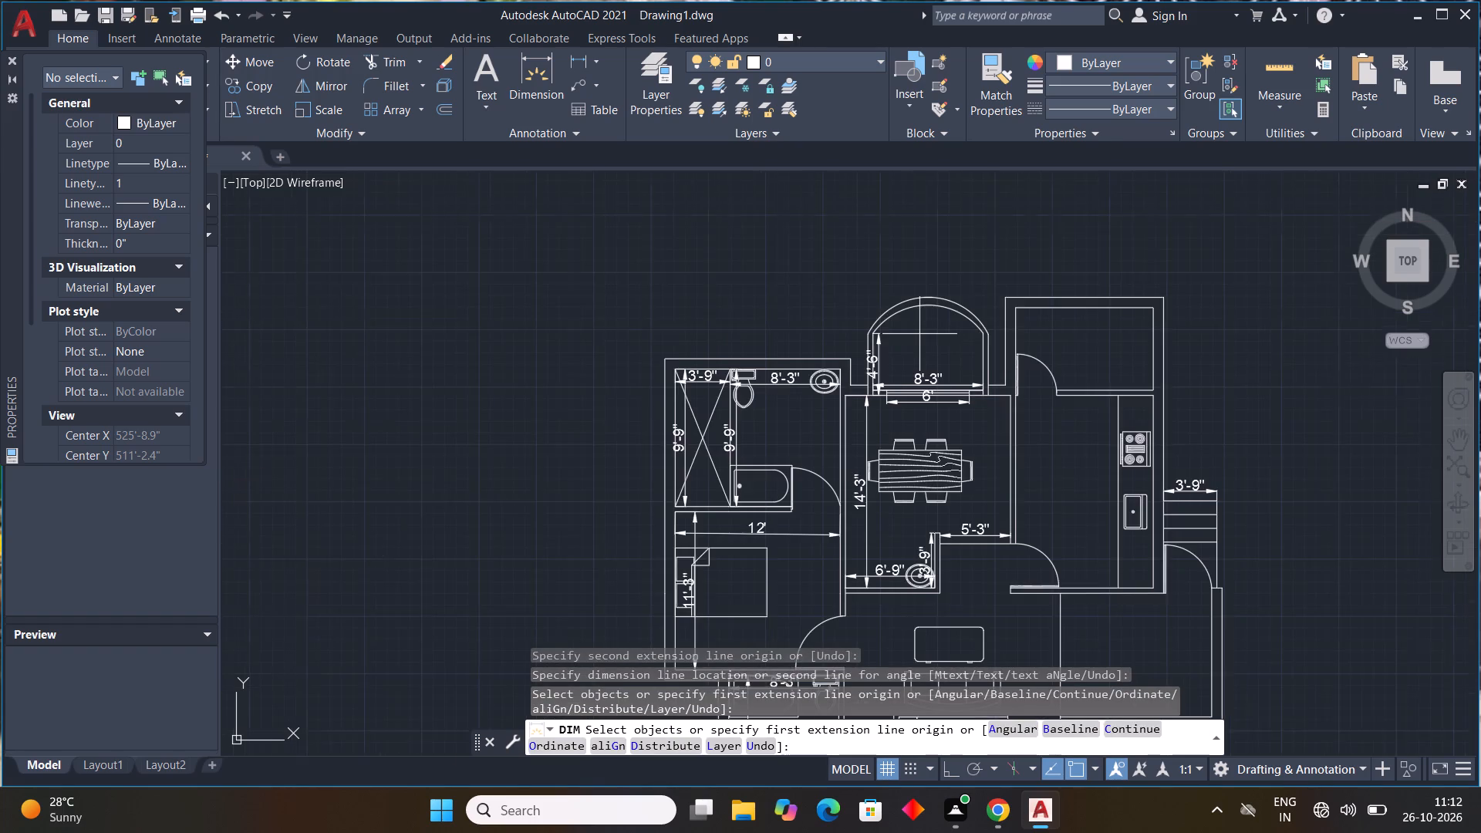
{"action": "middle_click_drag", "start_coordinate": [919, 334], "coordinate": [737, 343]}
{"action": "scroll", "coordinate": [841, 336], "scroll_direction": "up", "scroll_amount": 2}
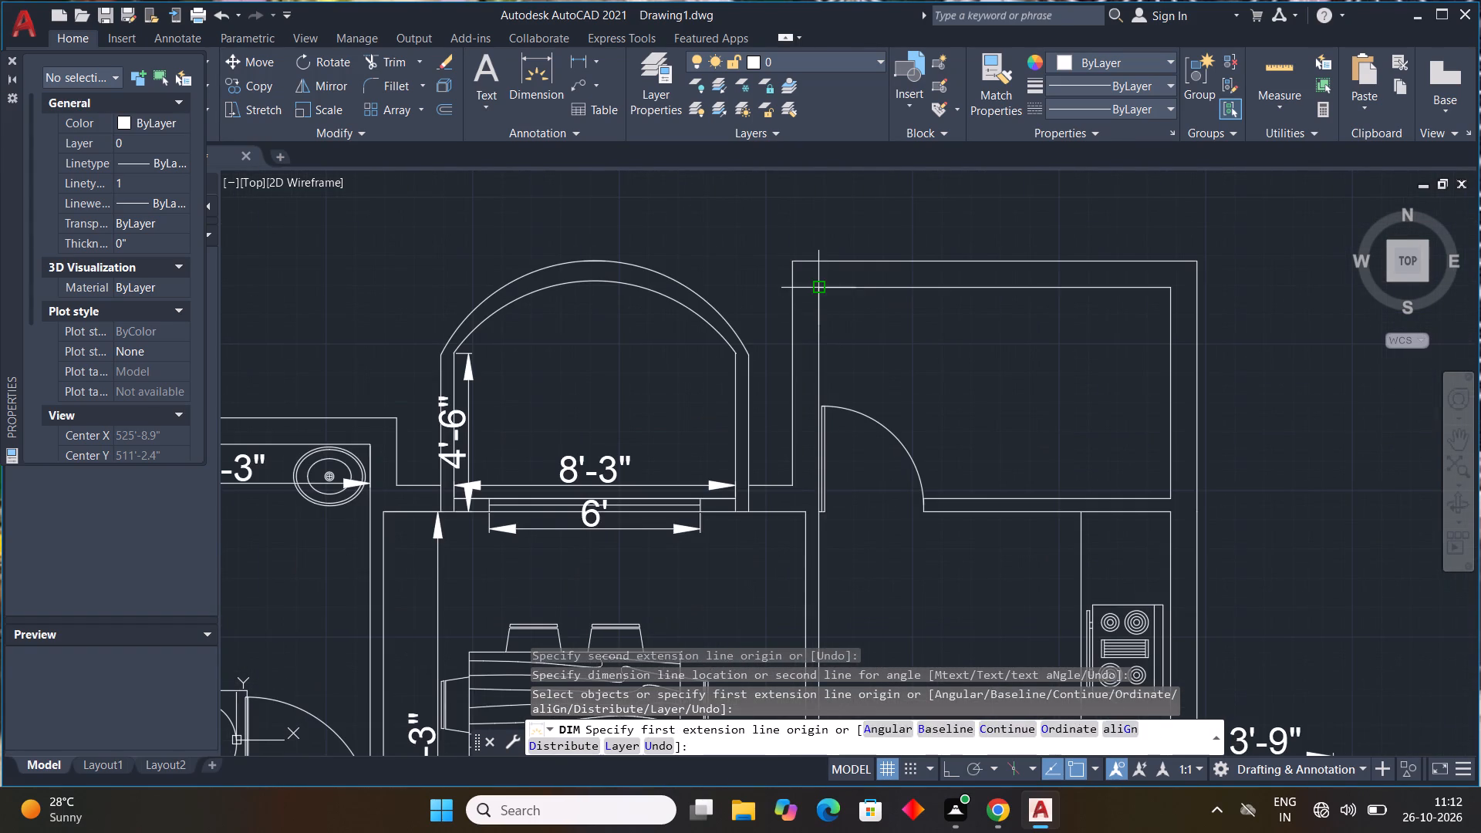
{"action": "left_click", "coordinate": [819, 291]}
{"action": "left_click_drag", "start_coordinate": [1172, 285], "coordinate": [1171, 293]}
{"action": "left_click", "coordinate": [1166, 308]}
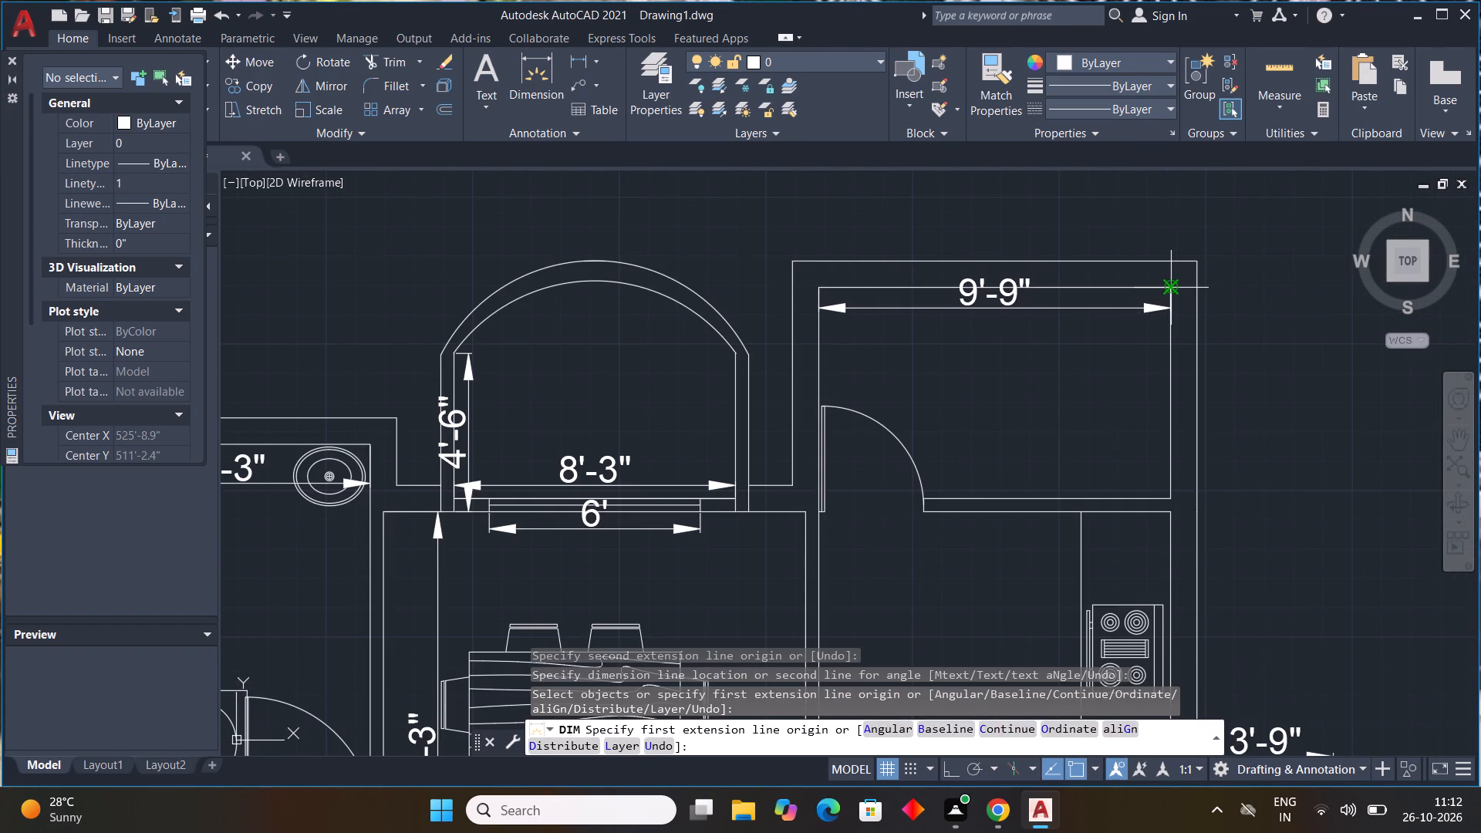
Dimension the north-south length of the northeast room above the kitchen, placing the dimension line just inside its east wall.
{"action": "left_click_drag", "start_coordinate": [1173, 288], "coordinate": [1171, 301]}
{"action": "left_click", "coordinate": [1172, 500]}
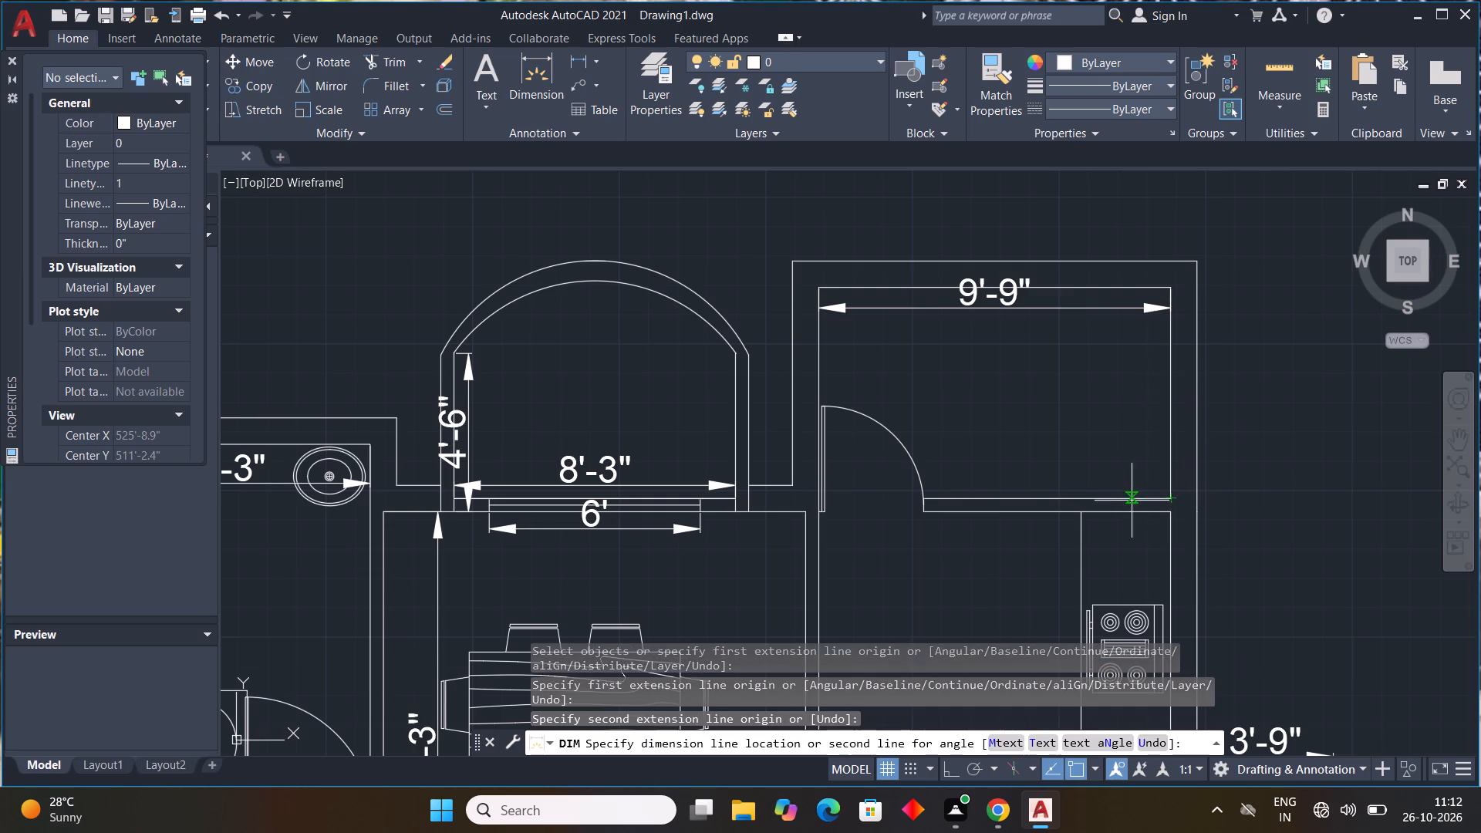
{"action": "left_click", "coordinate": [1142, 499]}
Dimension the north-south length of the east room below the exterior steps, placing the dimension line just inside its east wall.
{"action": "scroll", "coordinate": [899, 261], "scroll_direction": "down", "scroll_amount": 2}
{"action": "middle_click_drag", "start_coordinate": [1101, 406], "coordinate": [1090, 386]}
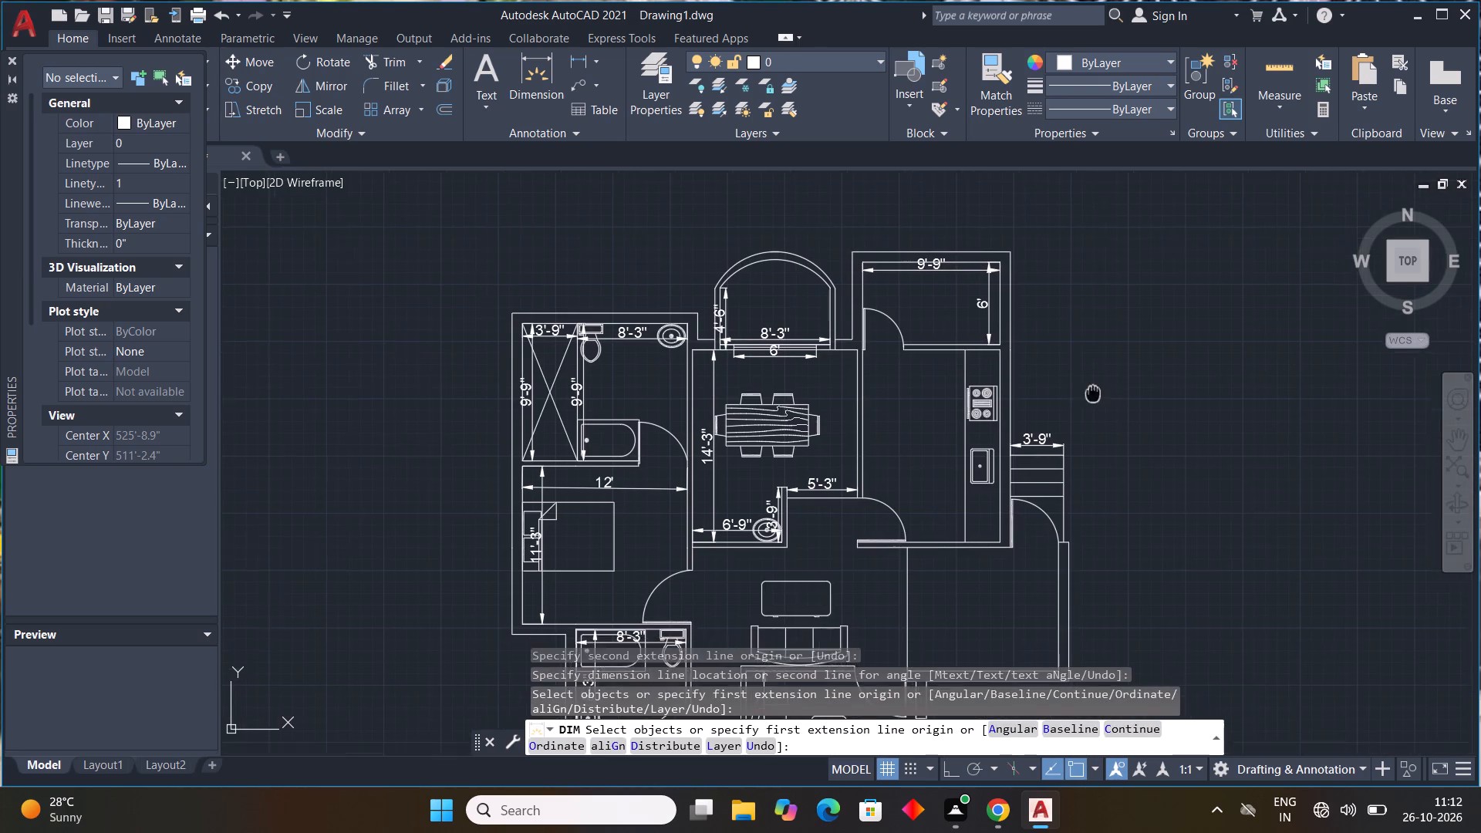
{"action": "middle_click_drag", "start_coordinate": [1090, 386], "coordinate": [970, 258]}
{"action": "middle_click_drag", "start_coordinate": [1014, 469], "coordinate": [1026, 378]}
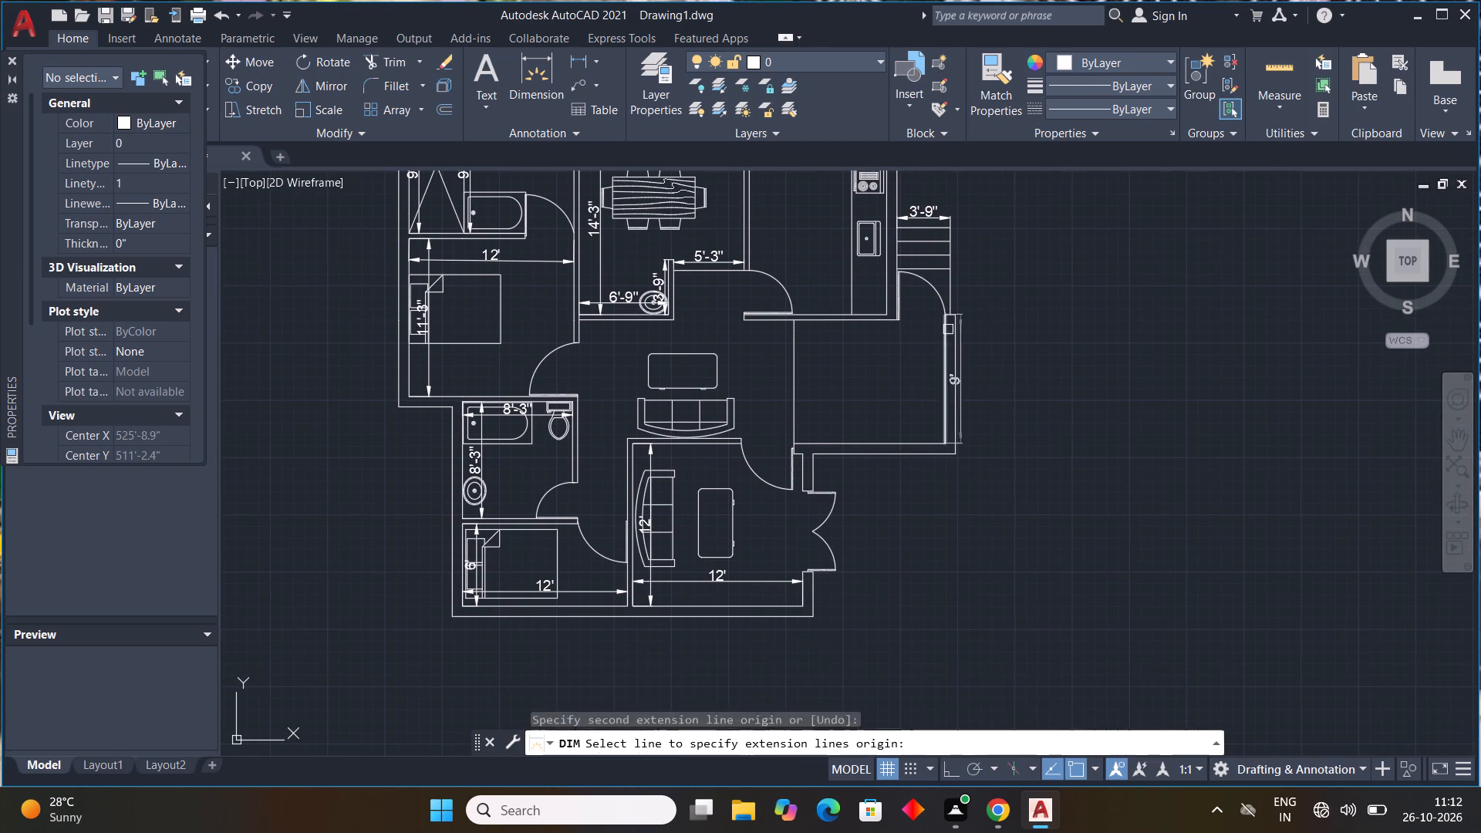
{"action": "scroll", "coordinate": [947, 319], "scroll_direction": "up", "scroll_amount": 2}
{"action": "left_click", "coordinate": [943, 310]}
{"action": "middle_click_drag", "start_coordinate": [931, 484], "coordinate": [942, 454]}
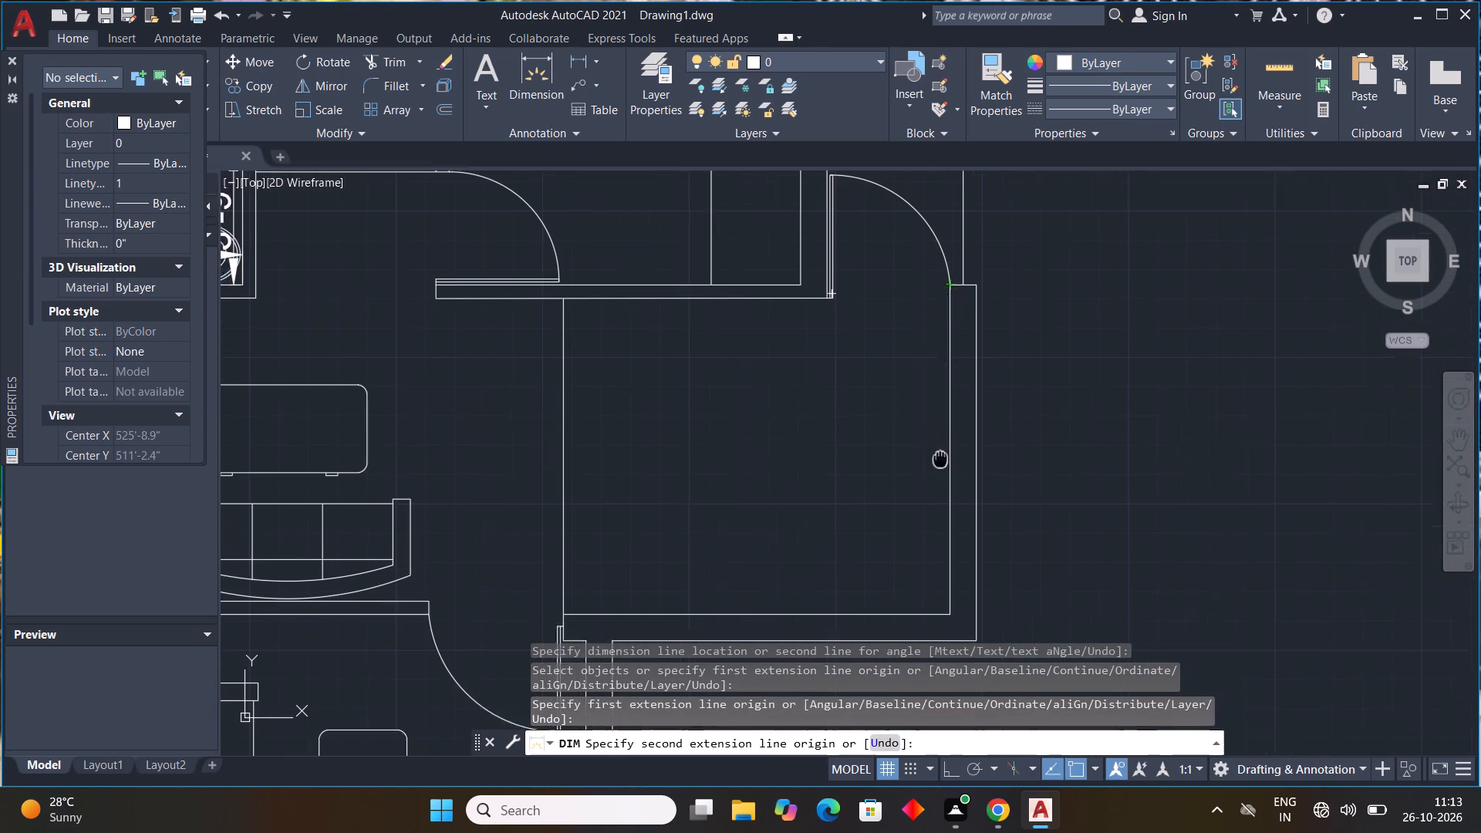
{"action": "middle_click_drag", "start_coordinate": [942, 454], "coordinate": [959, 389]}
{"action": "scroll", "coordinate": [955, 406], "scroll_direction": "down", "scroll_amount": 2}
{"action": "left_click_drag", "start_coordinate": [957, 445], "coordinate": [947, 443]}
{"action": "left_click", "coordinate": [937, 440]}
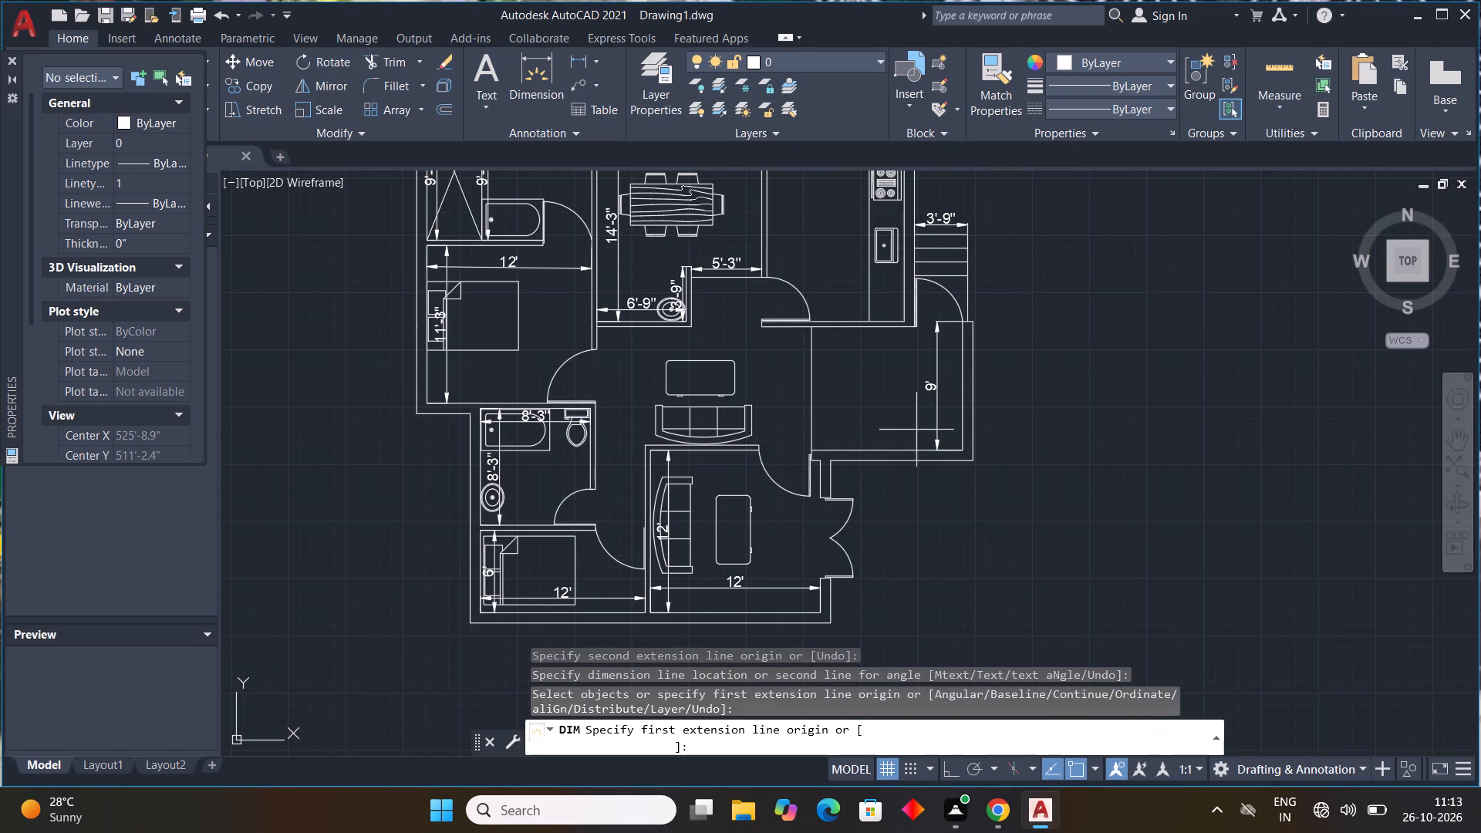
Dimension the east-west width of the east room below the exterior steps, placing the dimension line just north of its south wall.
{"action": "left_click", "coordinate": [815, 450]}
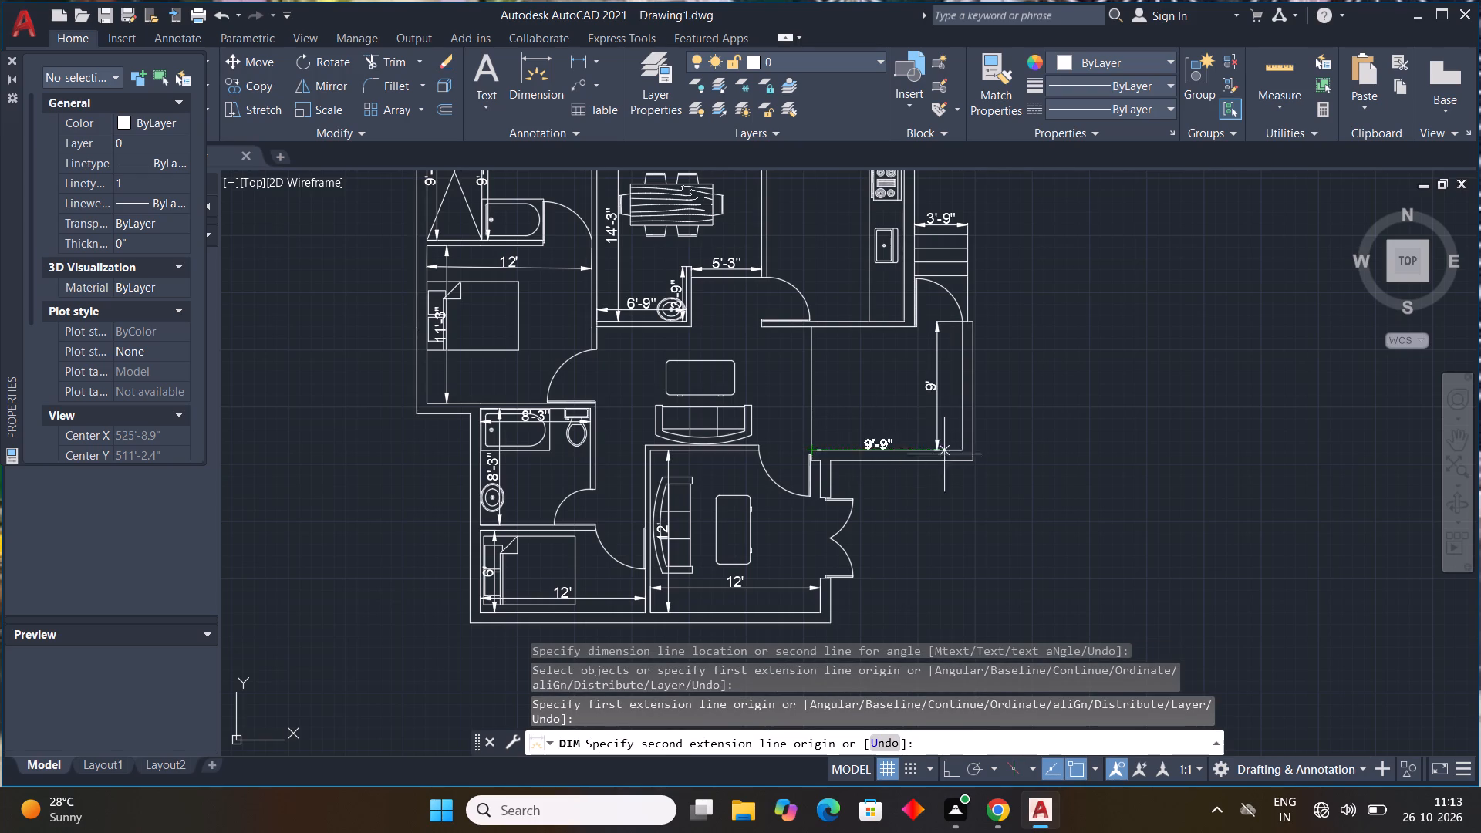
{"action": "left_click", "coordinate": [962, 448]}
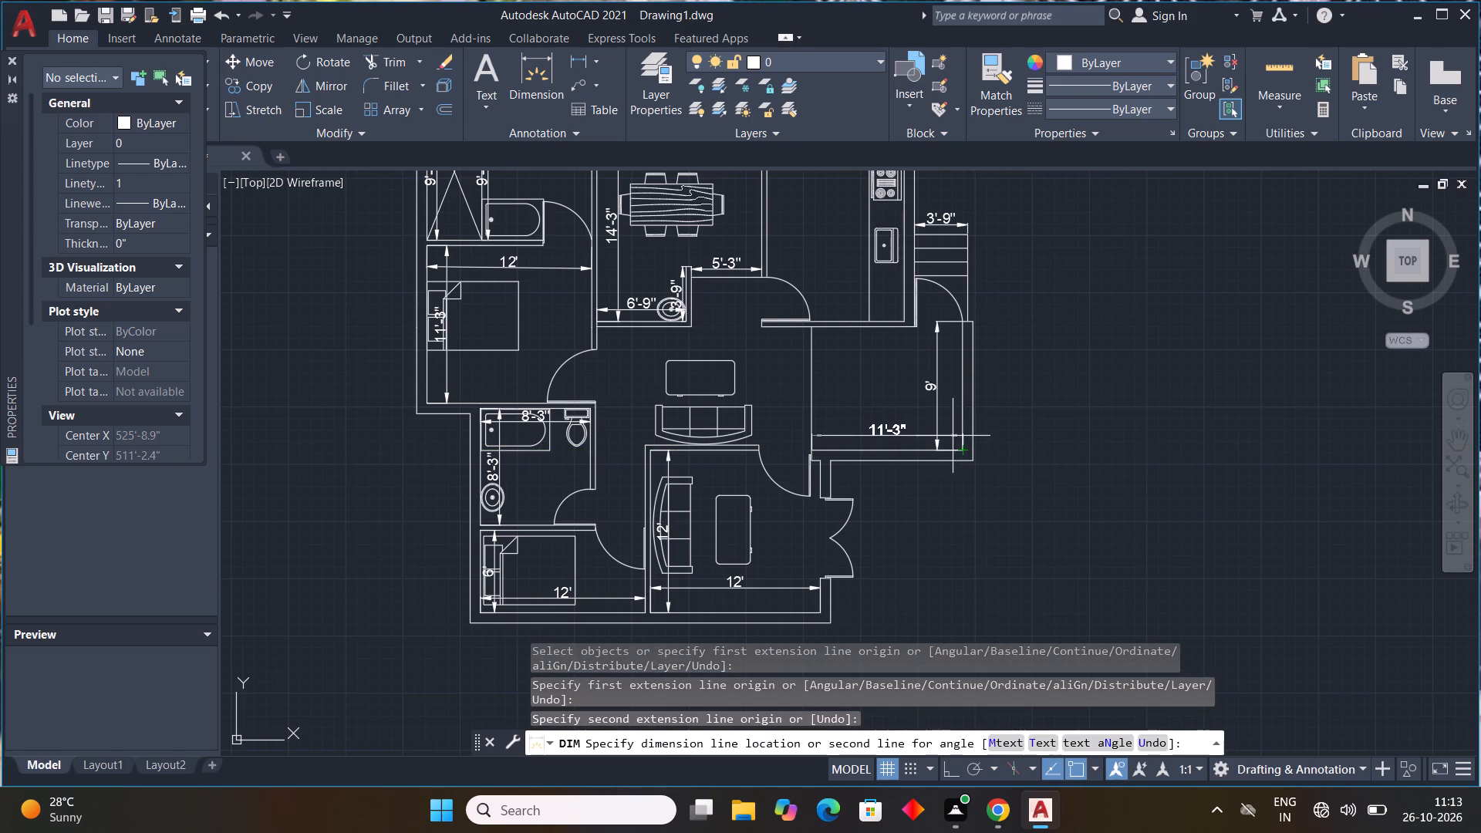
{"action": "left_click", "coordinate": [951, 435]}
Dimension the north-south length of the kitchen, placing the dimension line along the counter with the stove and sink.
{"action": "middle_click_drag", "start_coordinate": [981, 423], "coordinate": [992, 474]}
{"action": "middle_click_drag", "start_coordinate": [956, 389], "coordinate": [961, 485]}
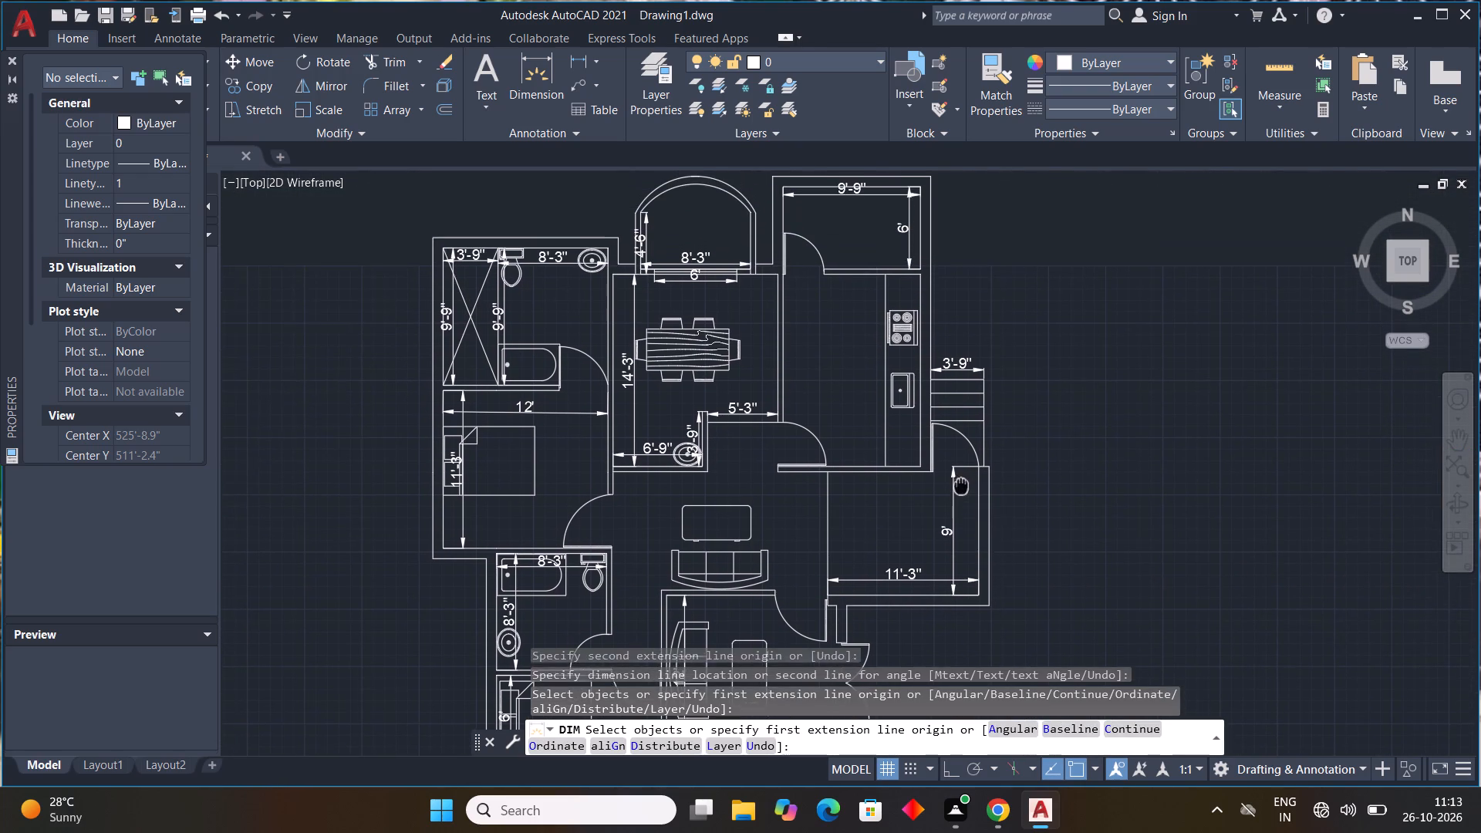
{"action": "middle_click_drag", "start_coordinate": [961, 485], "coordinate": [961, 481]}
{"action": "scroll", "coordinate": [935, 281], "scroll_direction": "up", "scroll_amount": 1}
{"action": "left_click", "coordinate": [908, 270]}
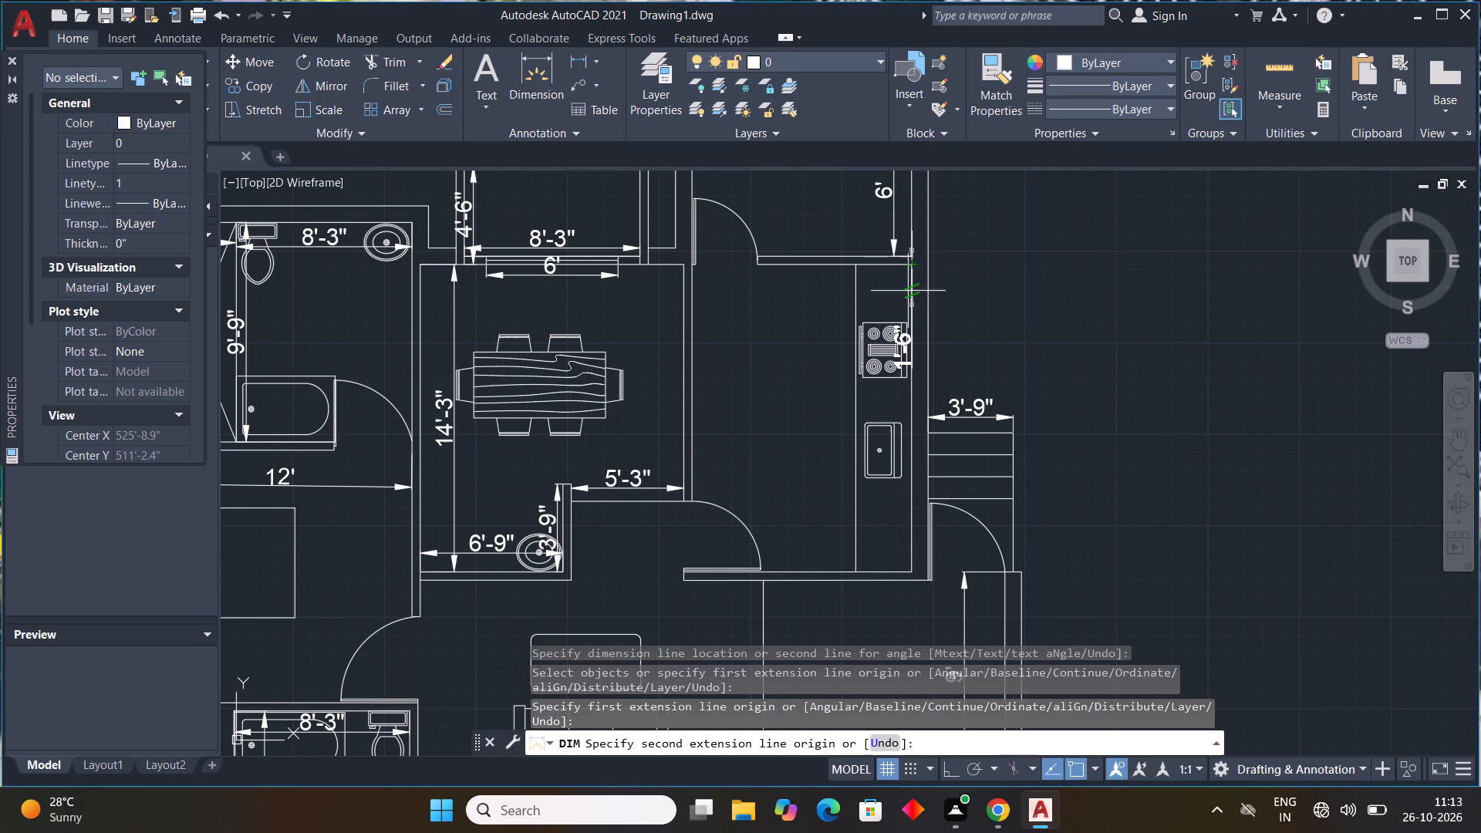
{"action": "left_click", "coordinate": [913, 568]}
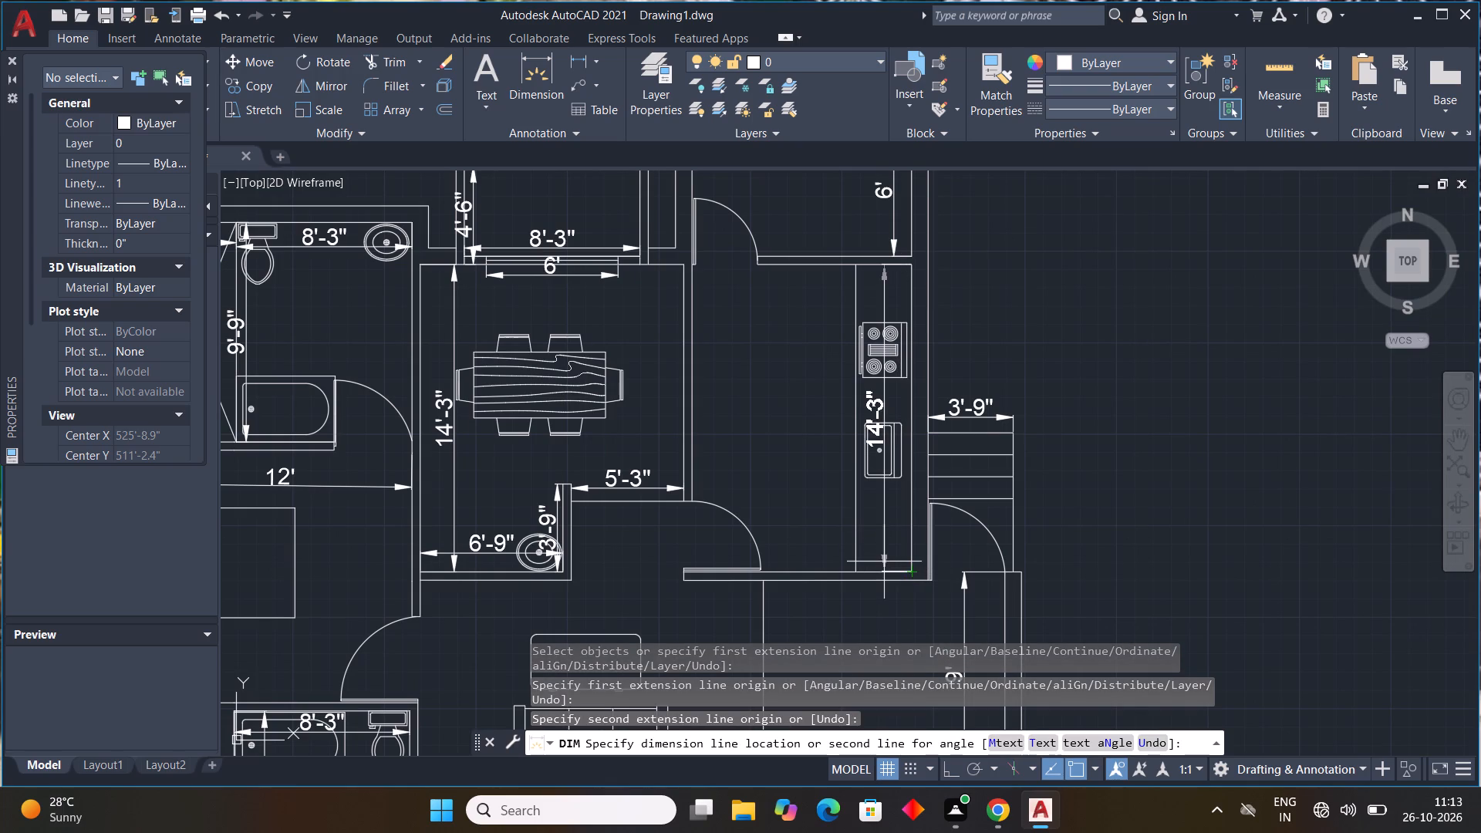
{"action": "left_click", "coordinate": [882, 562]}
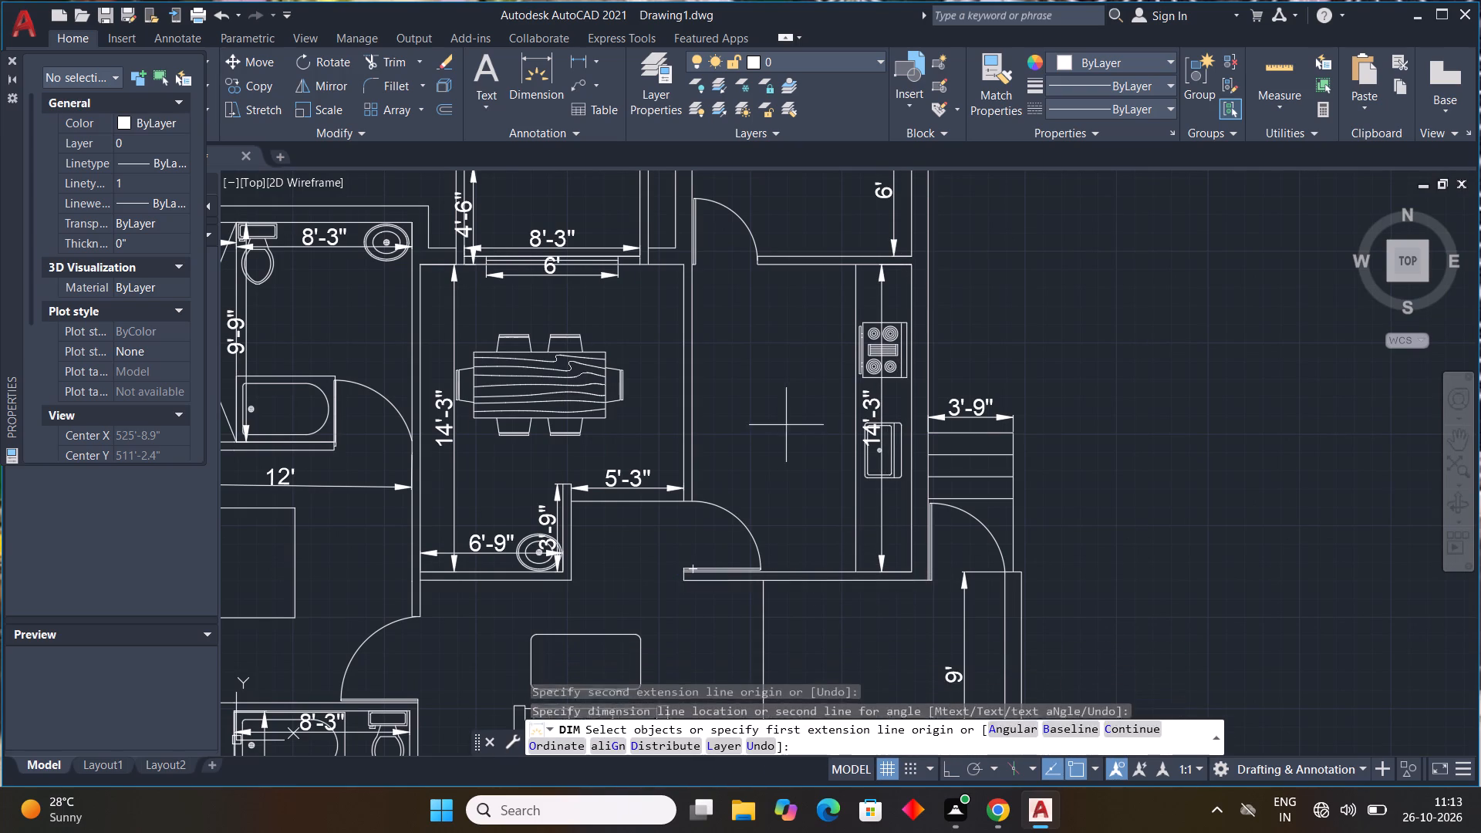
Dimension the east-west width of the kitchen, placing the dimension line just below its north wall.
{"action": "middle_click_drag", "start_coordinate": [789, 421], "coordinate": [773, 499]}
{"action": "scroll", "coordinate": [681, 347], "scroll_direction": "up", "scroll_amount": 3}
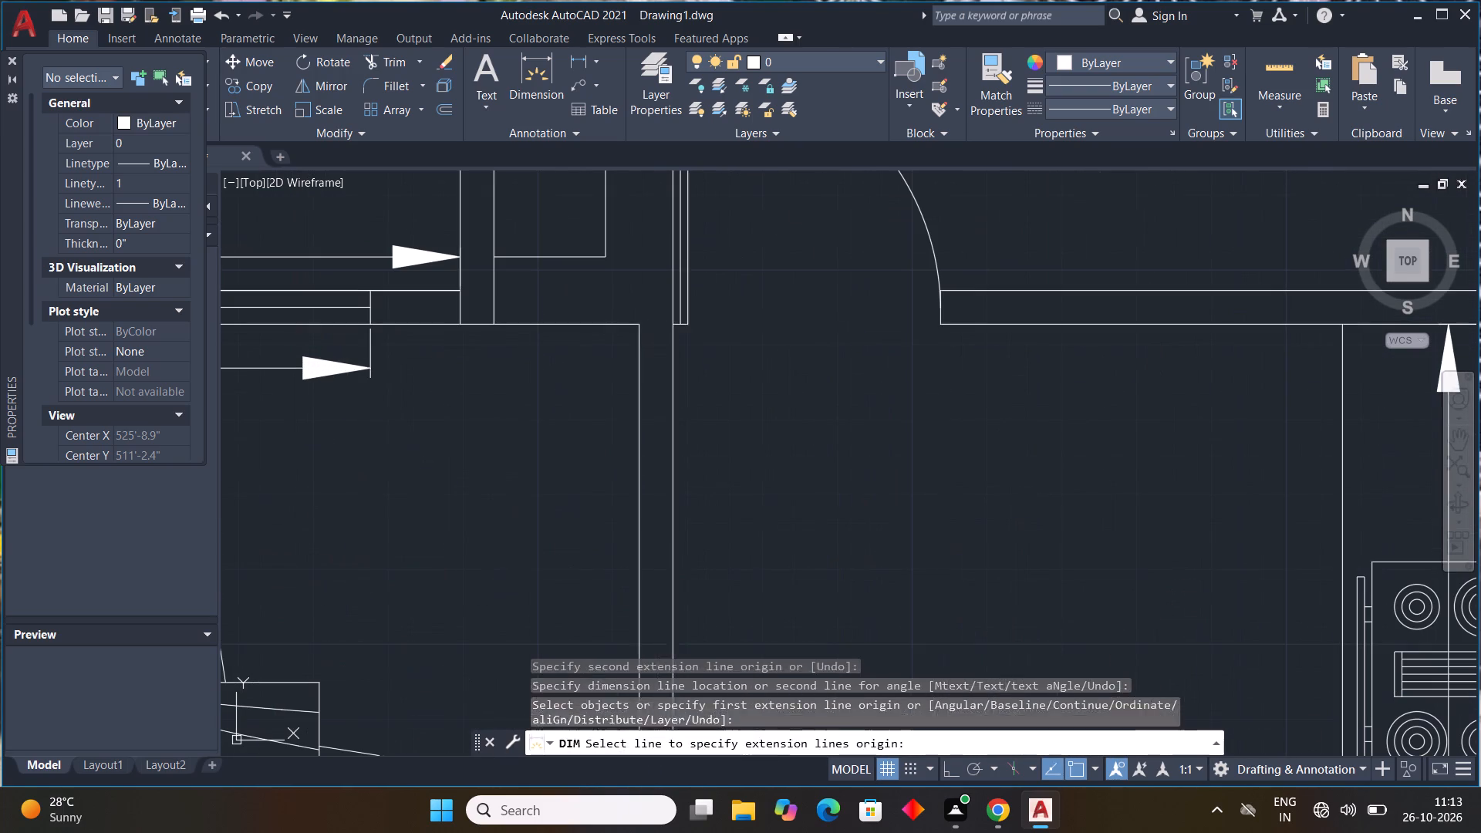
{"action": "left_click", "coordinate": [672, 325]}
{"action": "scroll", "coordinate": [963, 331], "scroll_direction": "down", "scroll_amount": 2}
{"action": "middle_click_drag", "start_coordinate": [963, 331], "coordinate": [817, 352]}
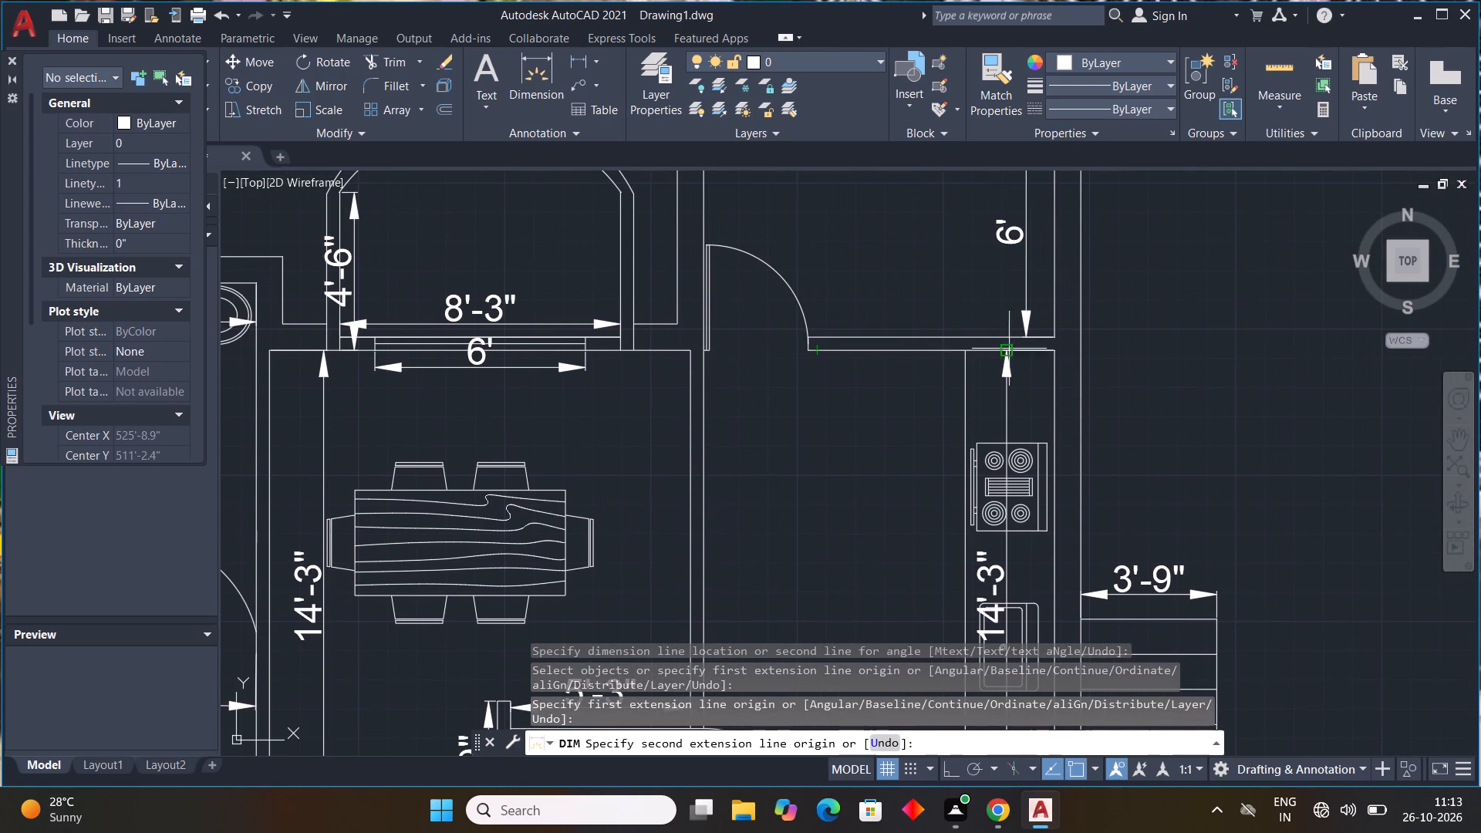
{"action": "left_click", "coordinate": [1055, 349]}
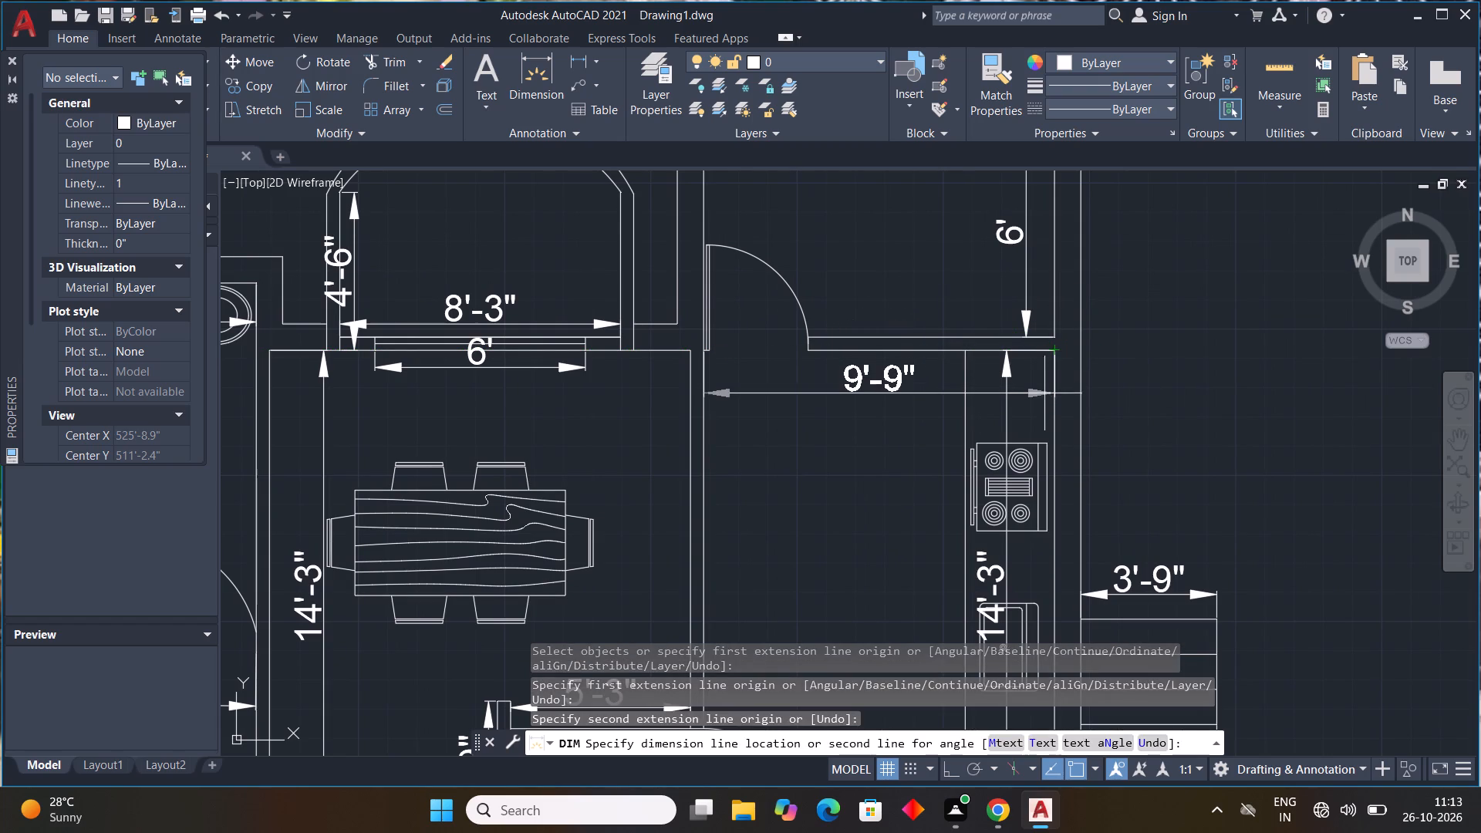
{"action": "left_click", "coordinate": [1043, 402]}
{"action": "scroll", "coordinate": [1051, 405], "scroll_direction": "down", "scroll_amount": 3}
{"action": "middle_click_drag", "start_coordinate": [1125, 426], "coordinate": [1071, 346]}
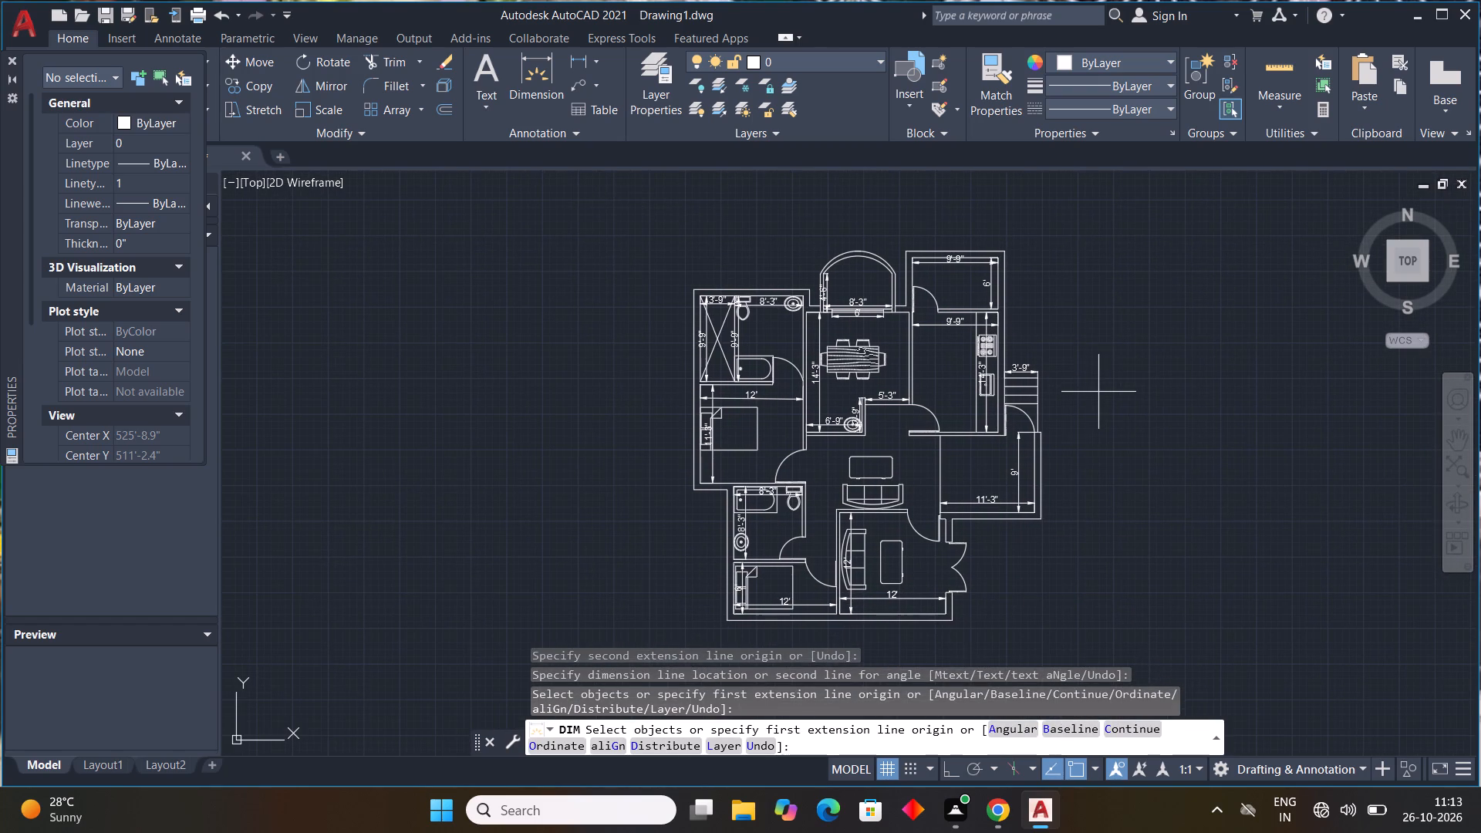
{"action": "key", "text": "Escape"}
{"action": "key", "text": "Escape"}
{"action": "key", "text": "Escape"}
{"action": "key", "text": "Escape"}
{"action": "key", "text": "Escape"}
{"action": "key", "text": "Escape"}
{"action": "key", "text": "Escape"}
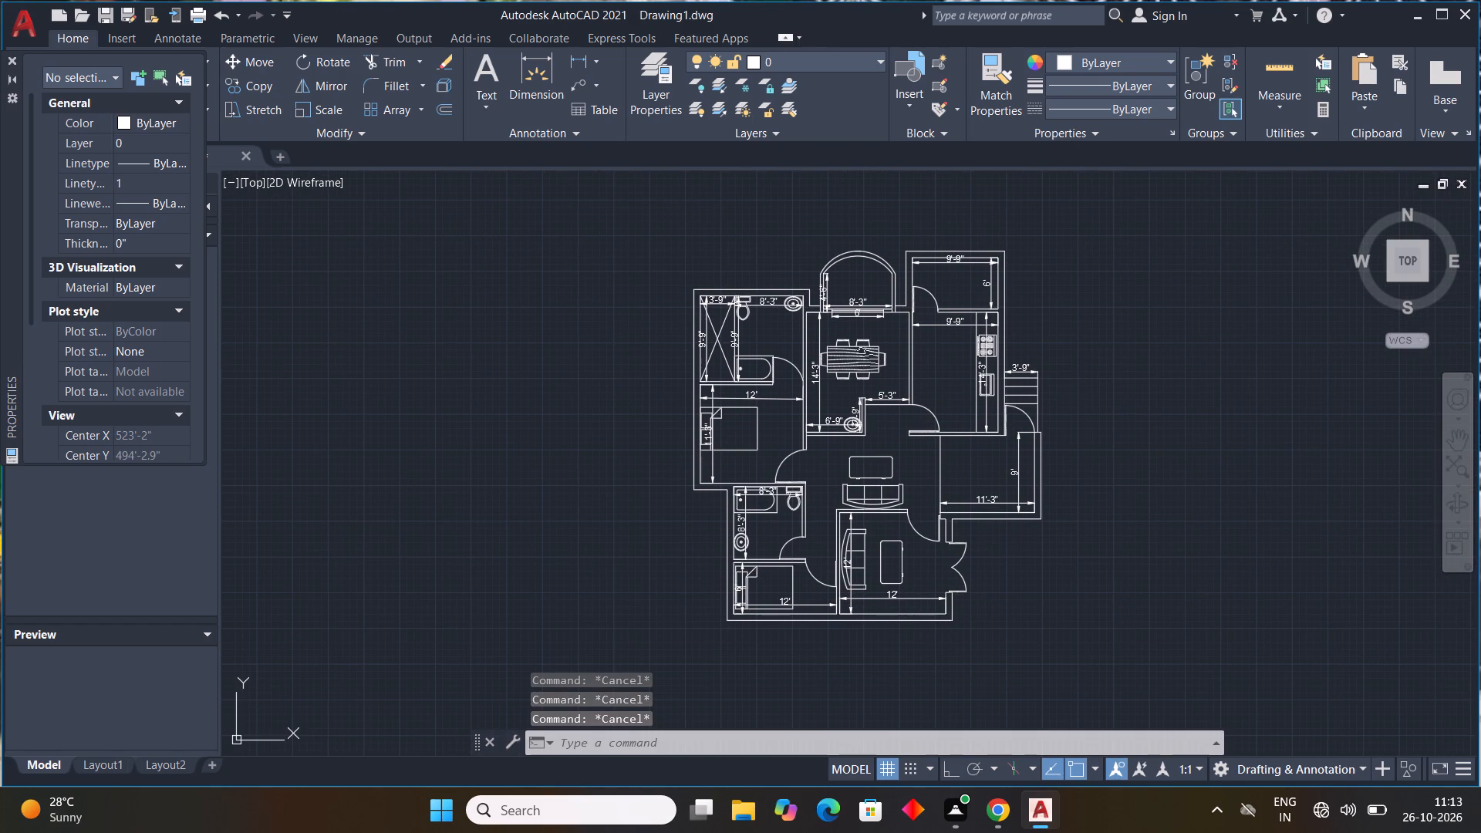
Offset the inner east wall line of the room below the exterior steps 3' to the west.
{"action": "type", "text": "off"}
{"action": "key", "text": "space"}
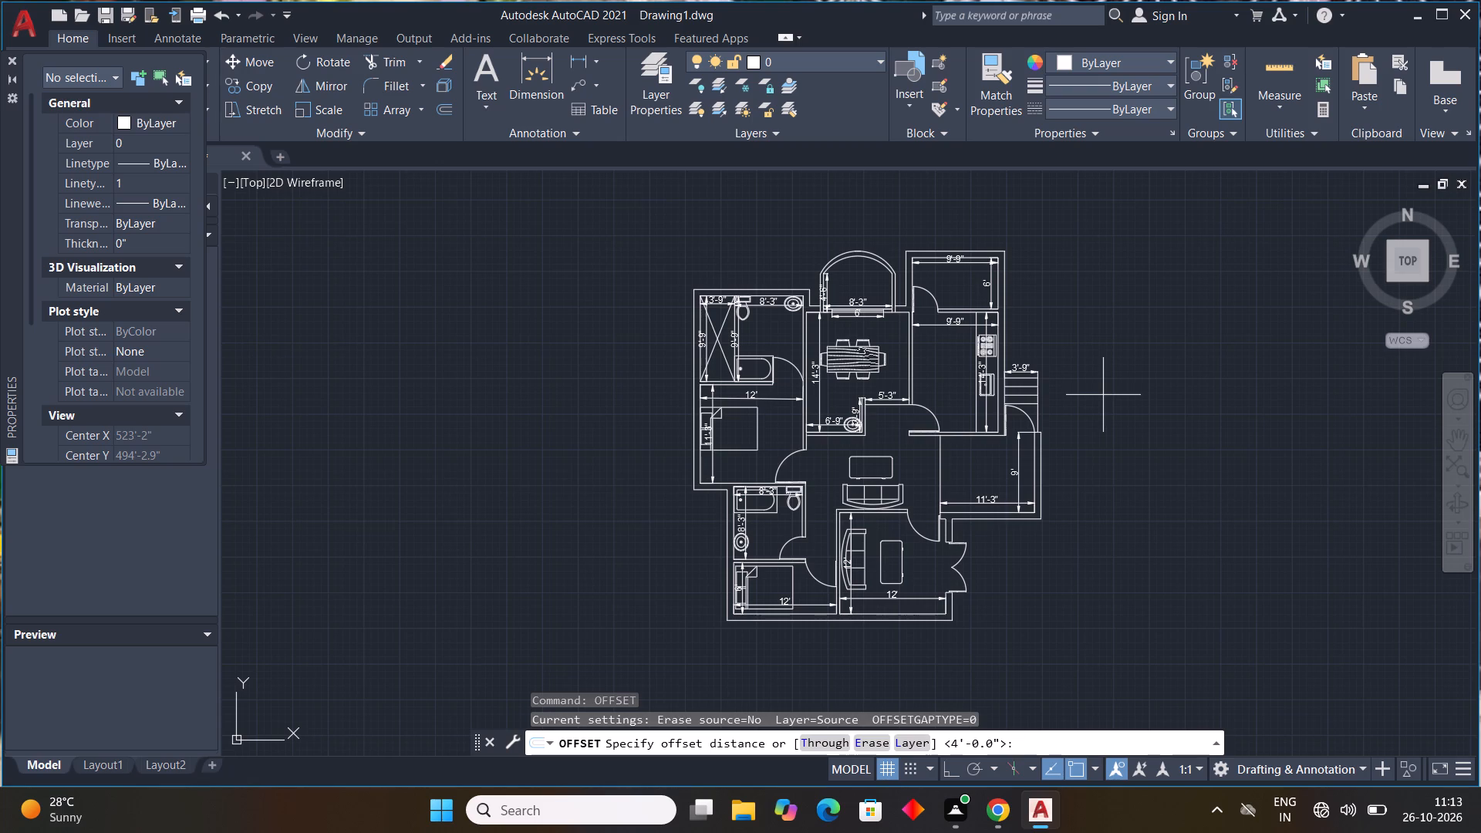
{"action": "type", "text": "3'"}
{"action": "key", "text": "Return"}
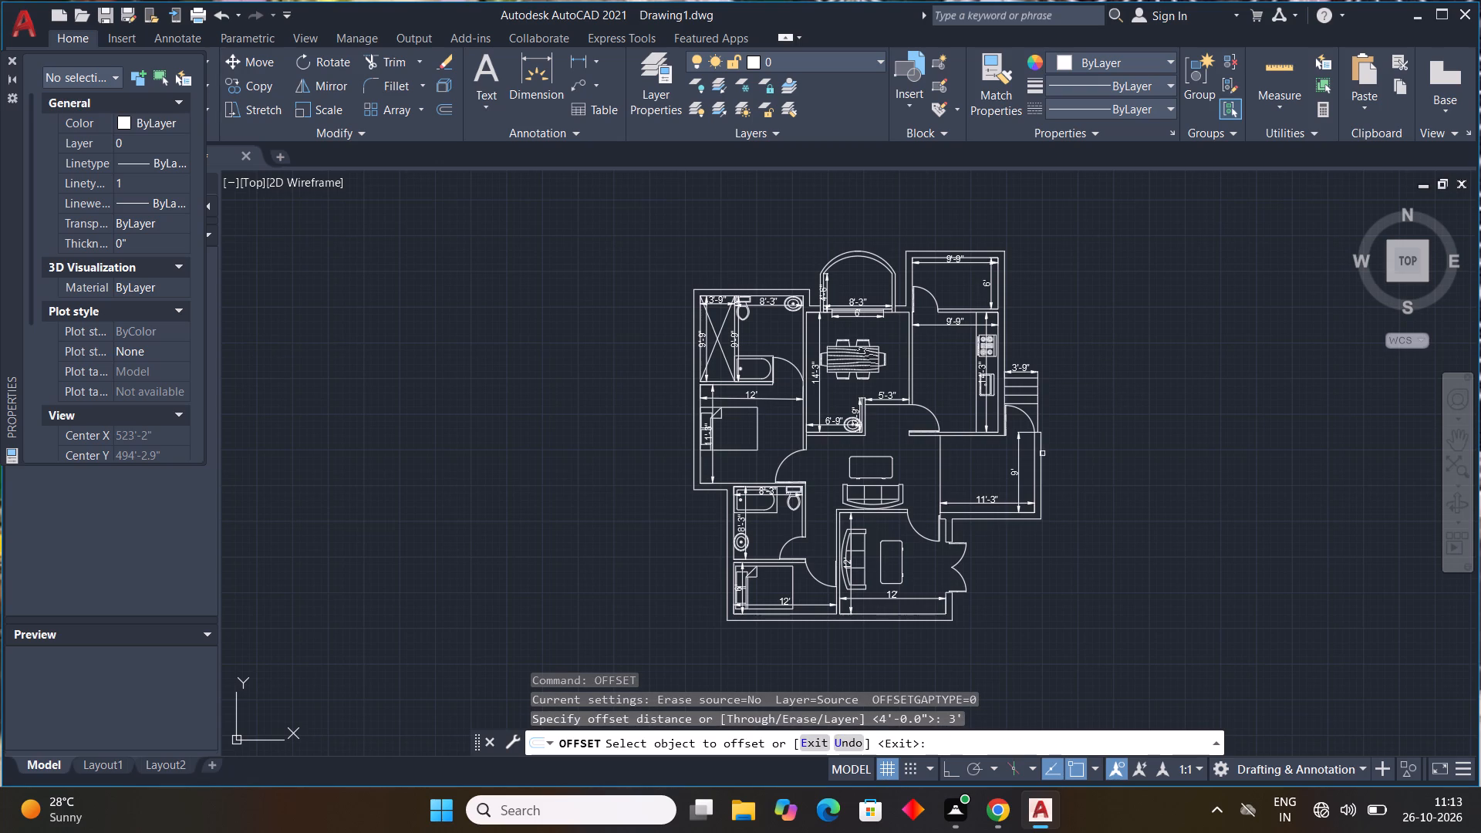
{"action": "left_click", "coordinate": [1032, 477]}
{"action": "left_click", "coordinate": [992, 476]}
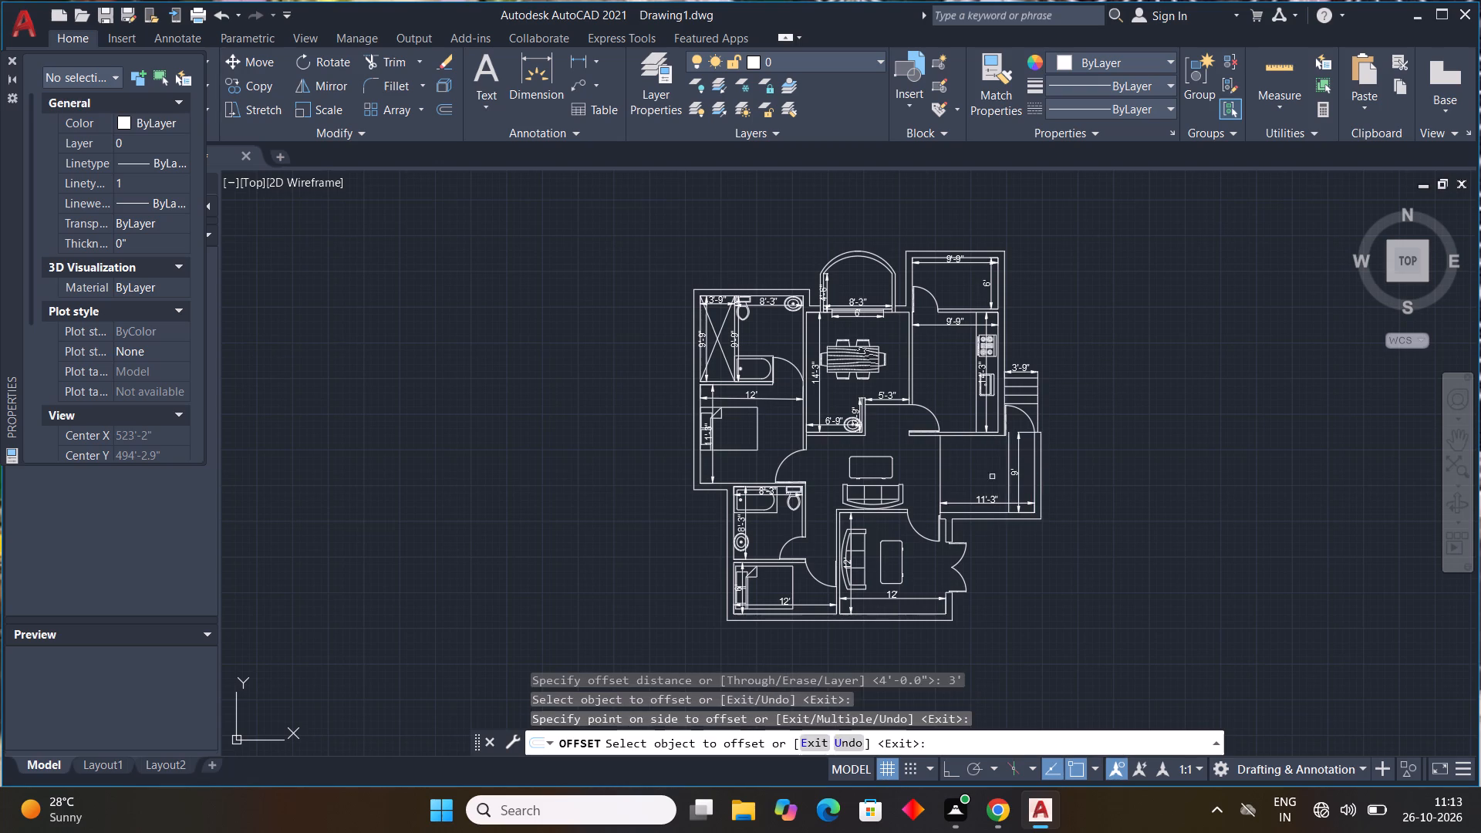
{"action": "key", "text": "Escape"}
{"action": "key", "text": "Escape"}
{"action": "key", "text": "Escape"}
{"action": "key", "text": "Escape"}
Draw a short line from the kitchen's southeast wall corner east to the new offset line.
{"action": "scroll", "coordinate": [1012, 438], "scroll_direction": "up", "scroll_amount": 3}
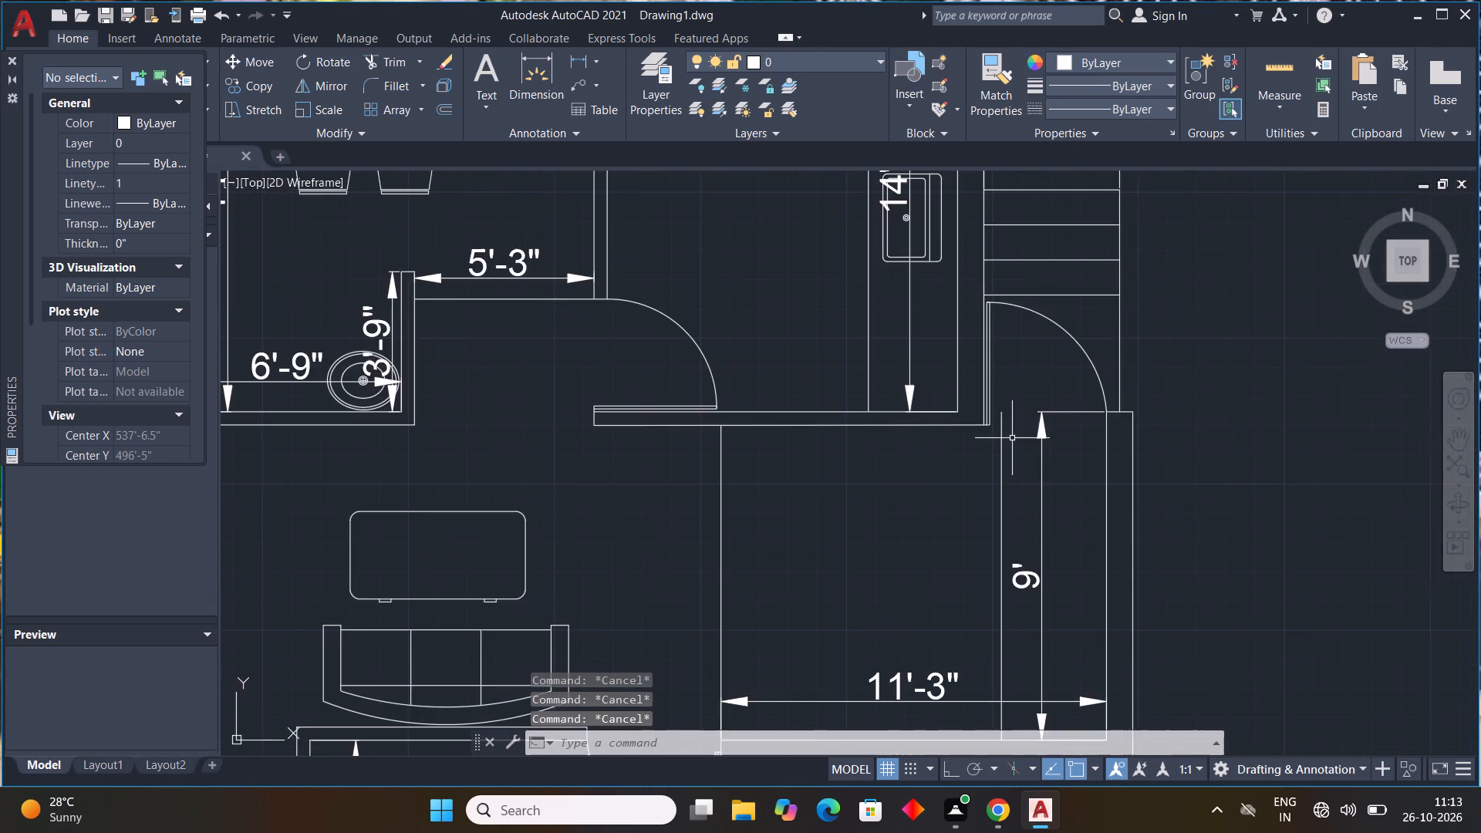
{"action": "scroll", "coordinate": [1012, 438], "scroll_direction": "down", "scroll_amount": 1}
{"action": "scroll", "coordinate": [1010, 433], "scroll_direction": "up", "scroll_amount": 3}
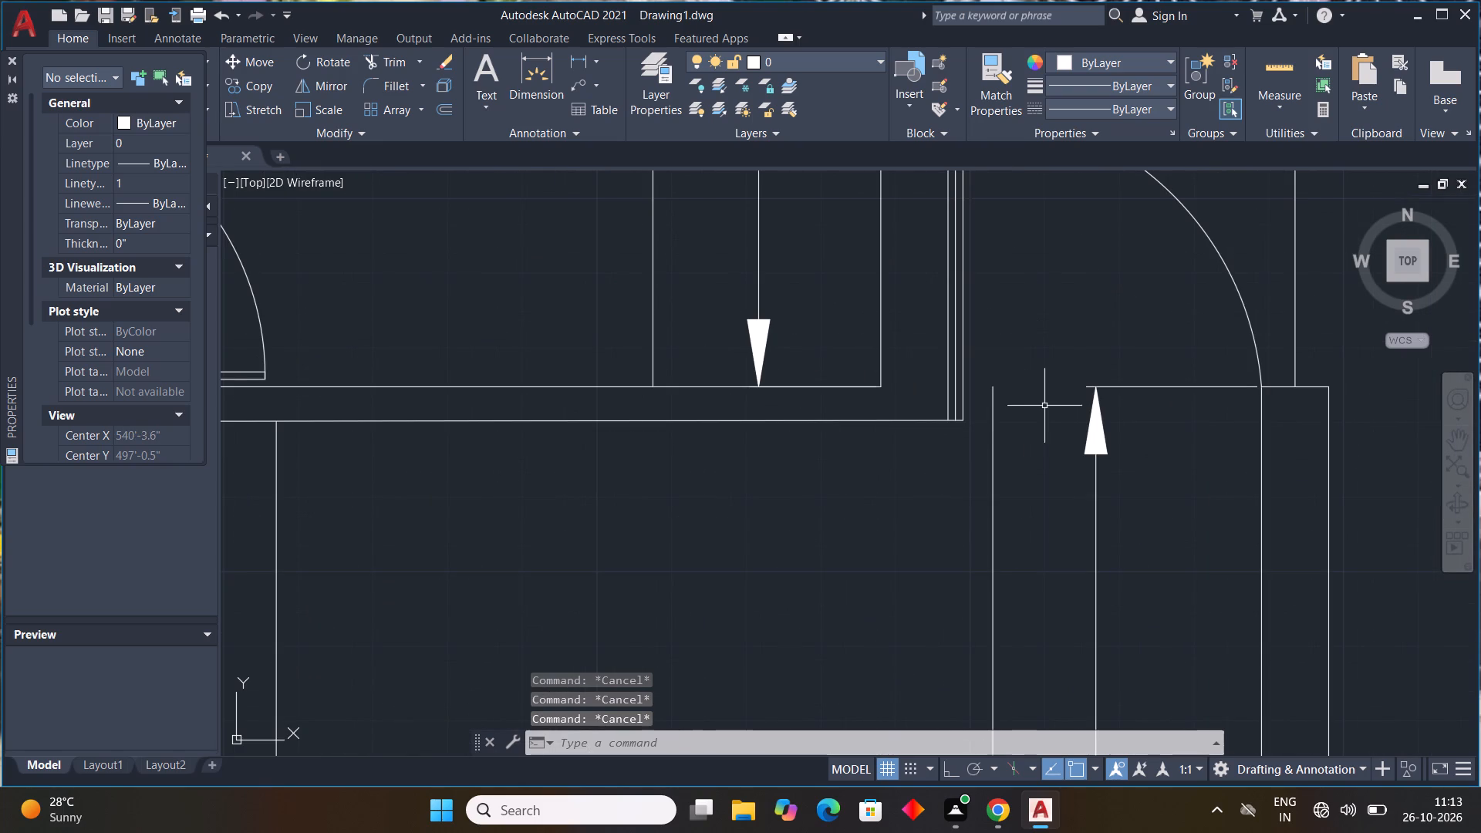
{"action": "key", "text": "l"}
{"action": "key", "text": "space"}
{"action": "left_click_drag", "start_coordinate": [967, 421], "coordinate": [980, 426]}
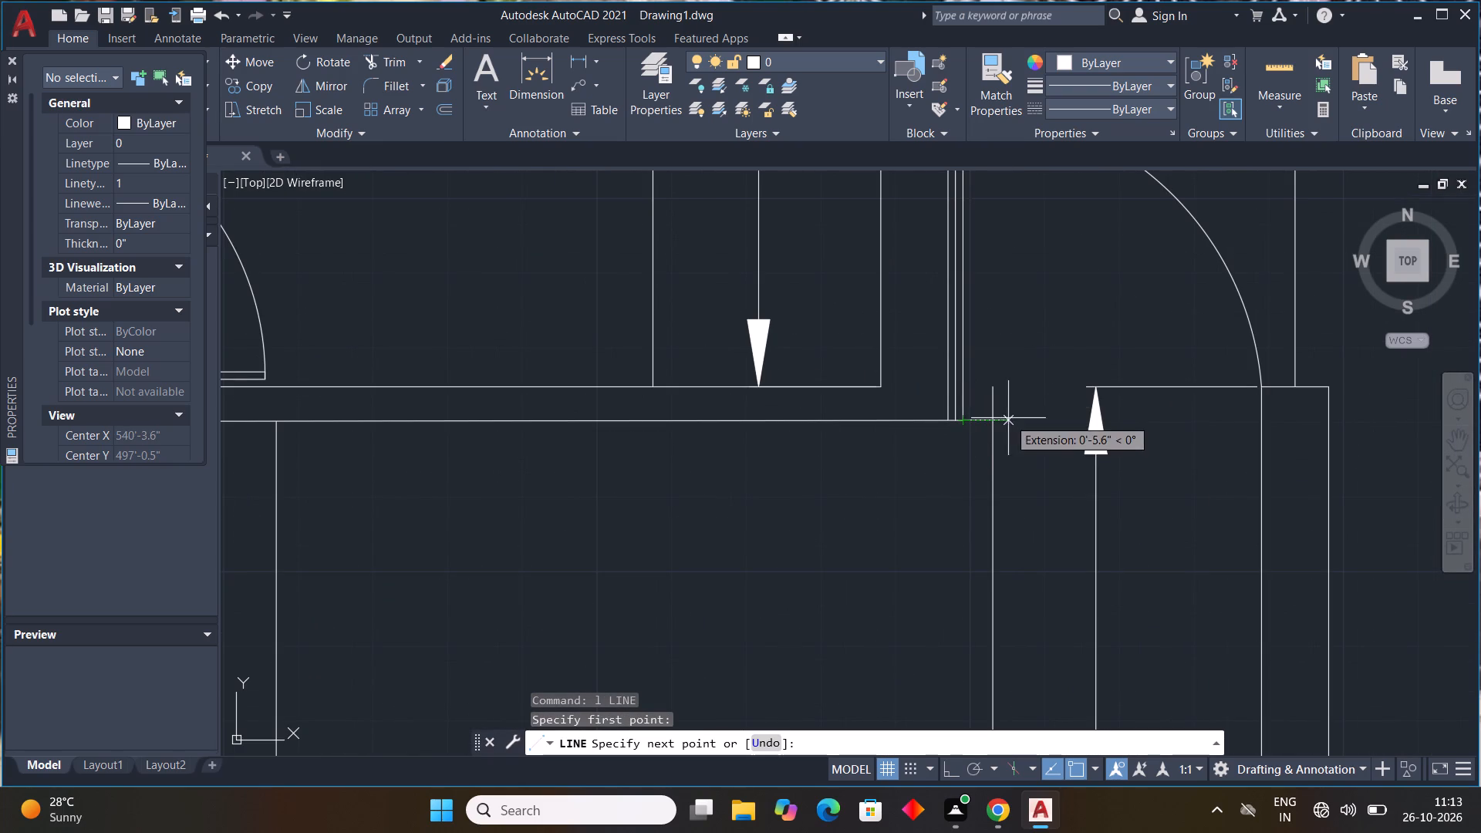
{"action": "left_click", "coordinate": [994, 423]}
{"action": "key", "text": "Escape"}
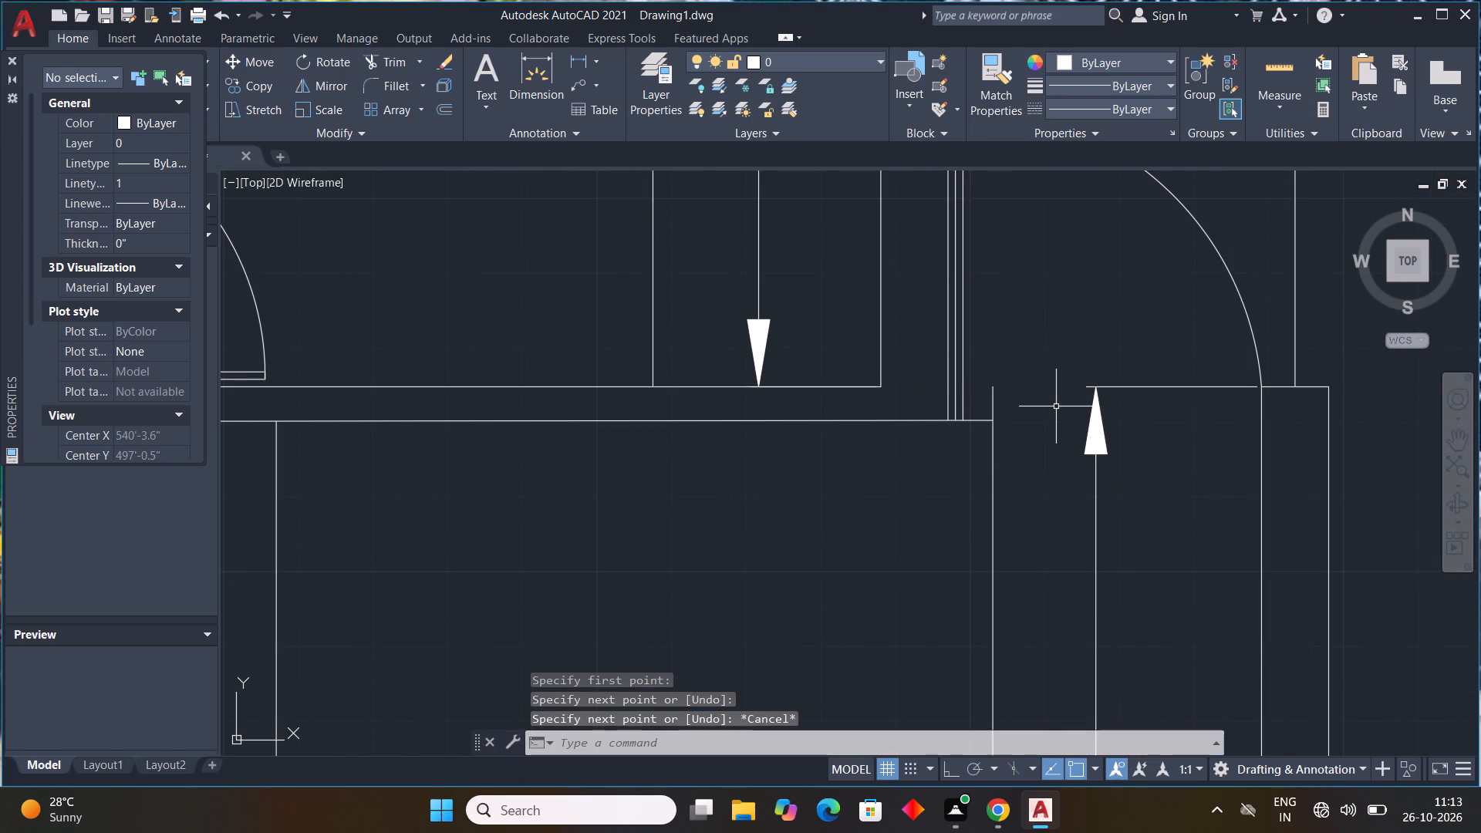
Trim the end of the offset line that sticks out above the short connecting line.
{"action": "key", "text": "t"}
{"action": "key", "text": "r"}
{"action": "key", "text": "space"}
{"action": "left_click", "coordinate": [992, 405]}
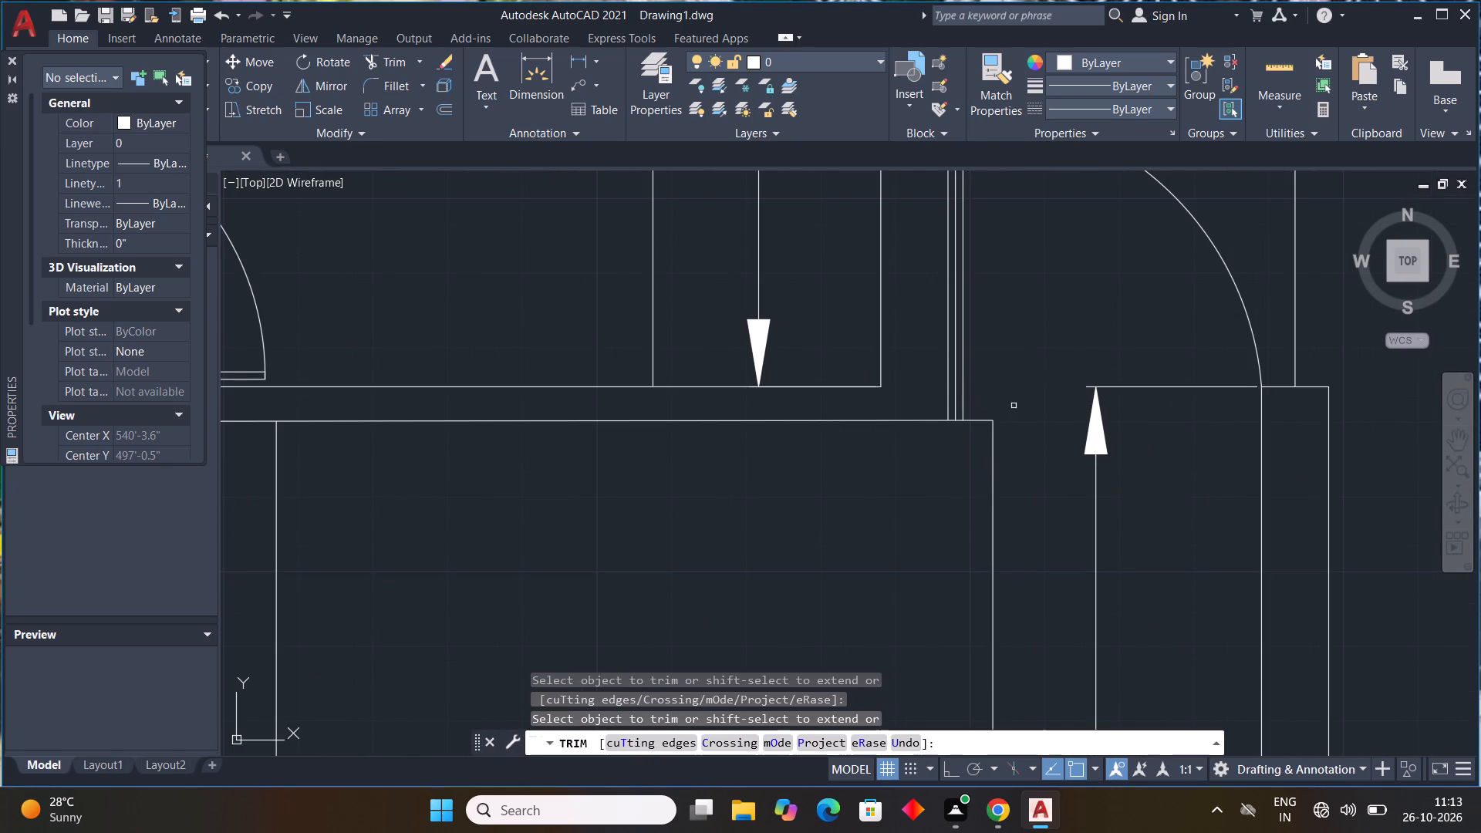
{"action": "scroll", "coordinate": [1014, 406], "scroll_direction": "down", "scroll_amount": 4}
{"action": "key", "text": "Escape"}
{"action": "key", "text": "Escape"}
{"action": "key", "text": "Escape"}
{"action": "key", "text": "Escape"}
{"action": "key", "text": "Escape"}
{"action": "key", "text": "Escape"}
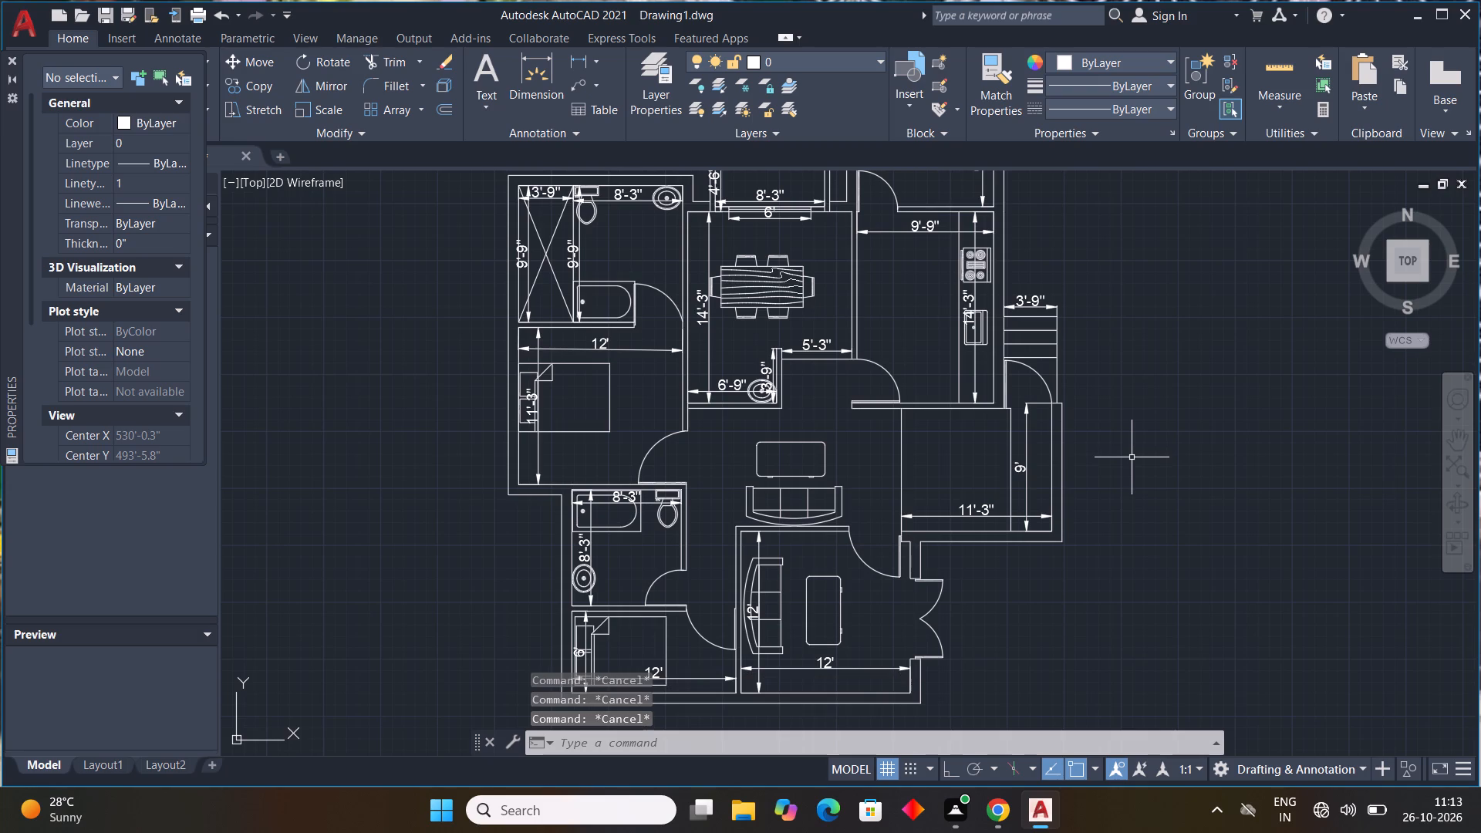
Offset the stair line repeatedly westward at 1' spacing, adding seven tread lines up to the room's west edge.
{"action": "type", "text": "off"}
{"action": "key", "text": "space"}
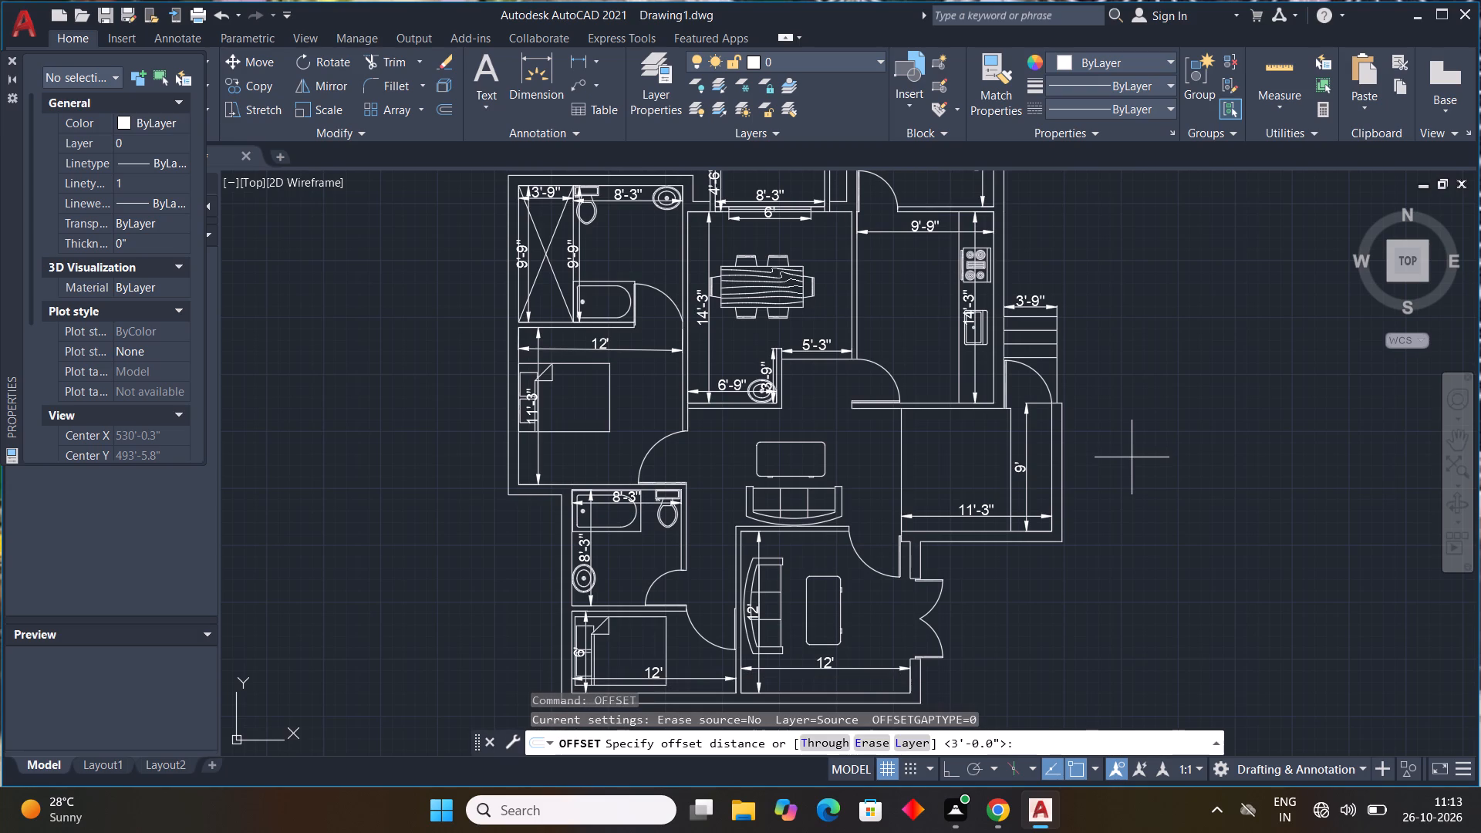
{"action": "type", "text": "1'"}
{"action": "key", "text": "Return"}
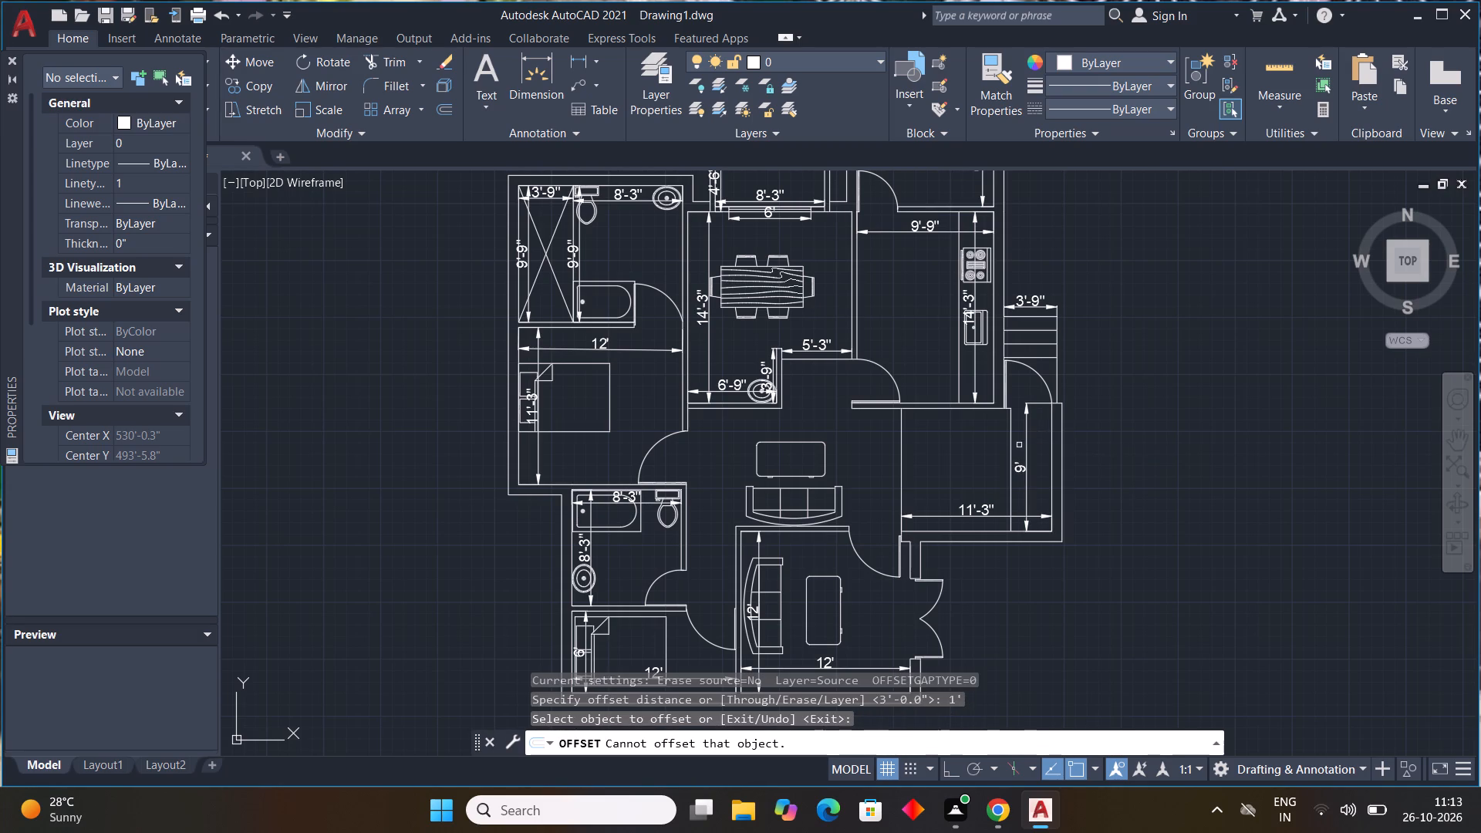
{"action": "left_click_drag", "start_coordinate": [1012, 443], "coordinate": [998, 443]}
{"action": "left_click", "coordinate": [945, 452]}
{"action": "left_click", "coordinate": [995, 456]}
{"action": "left_click", "coordinate": [958, 464]}
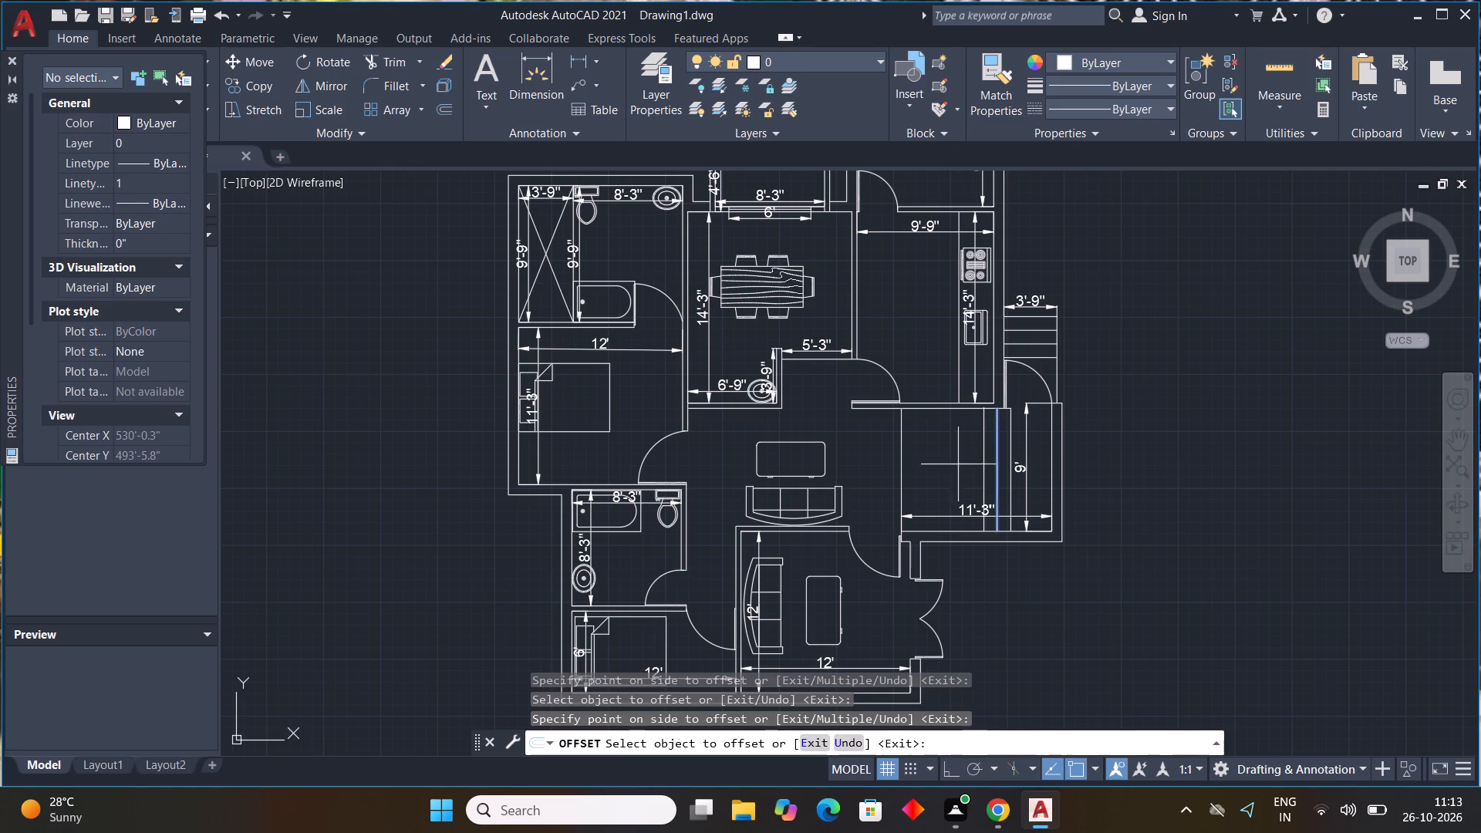
{"action": "left_click", "coordinate": [983, 462]}
{"action": "left_click_drag", "start_coordinate": [912, 451], "coordinate": [919, 458]}
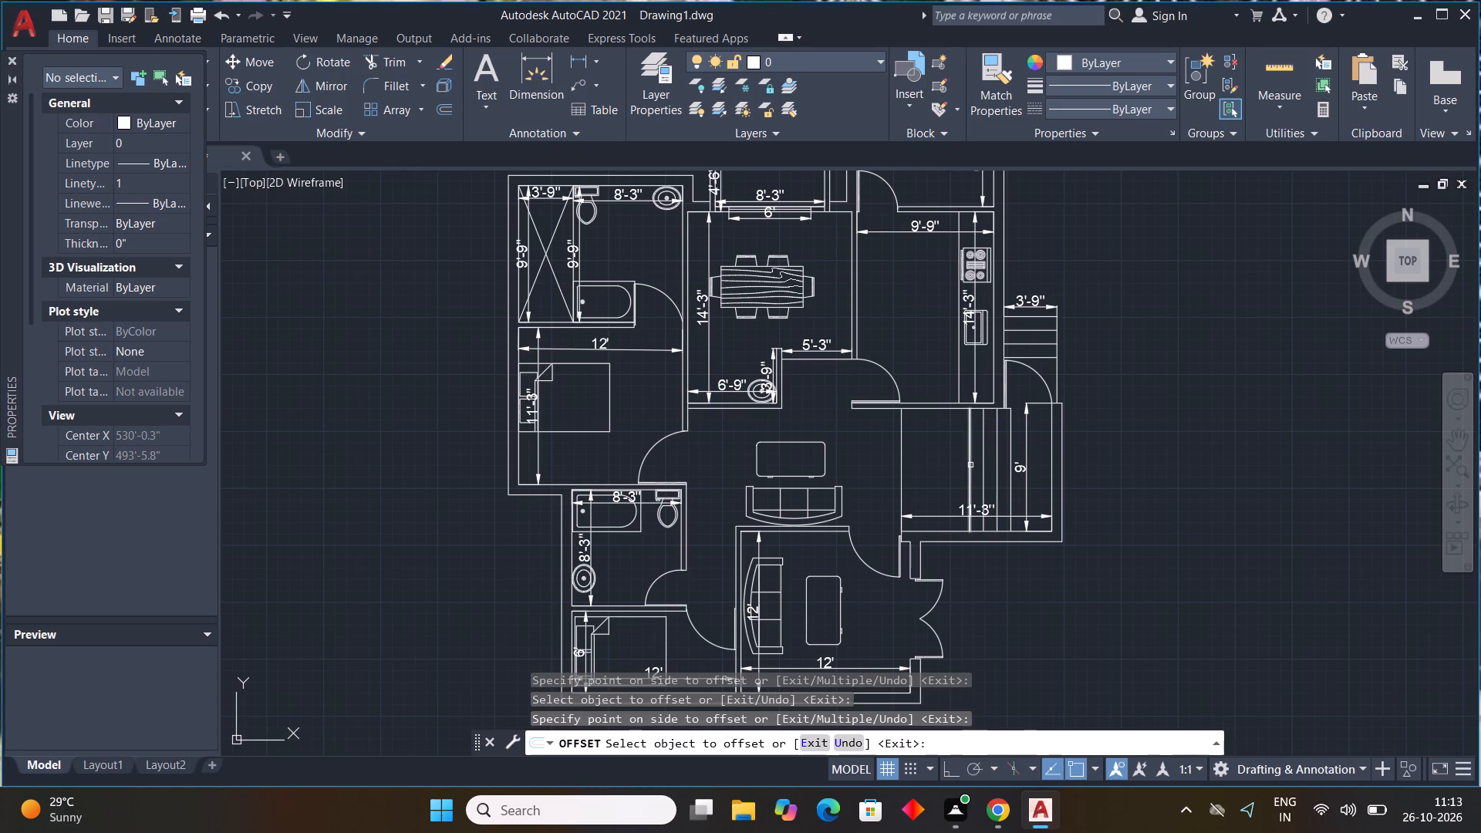
{"action": "left_click_drag", "start_coordinate": [970, 465], "coordinate": [932, 460]}
{"action": "left_click", "coordinate": [906, 460]}
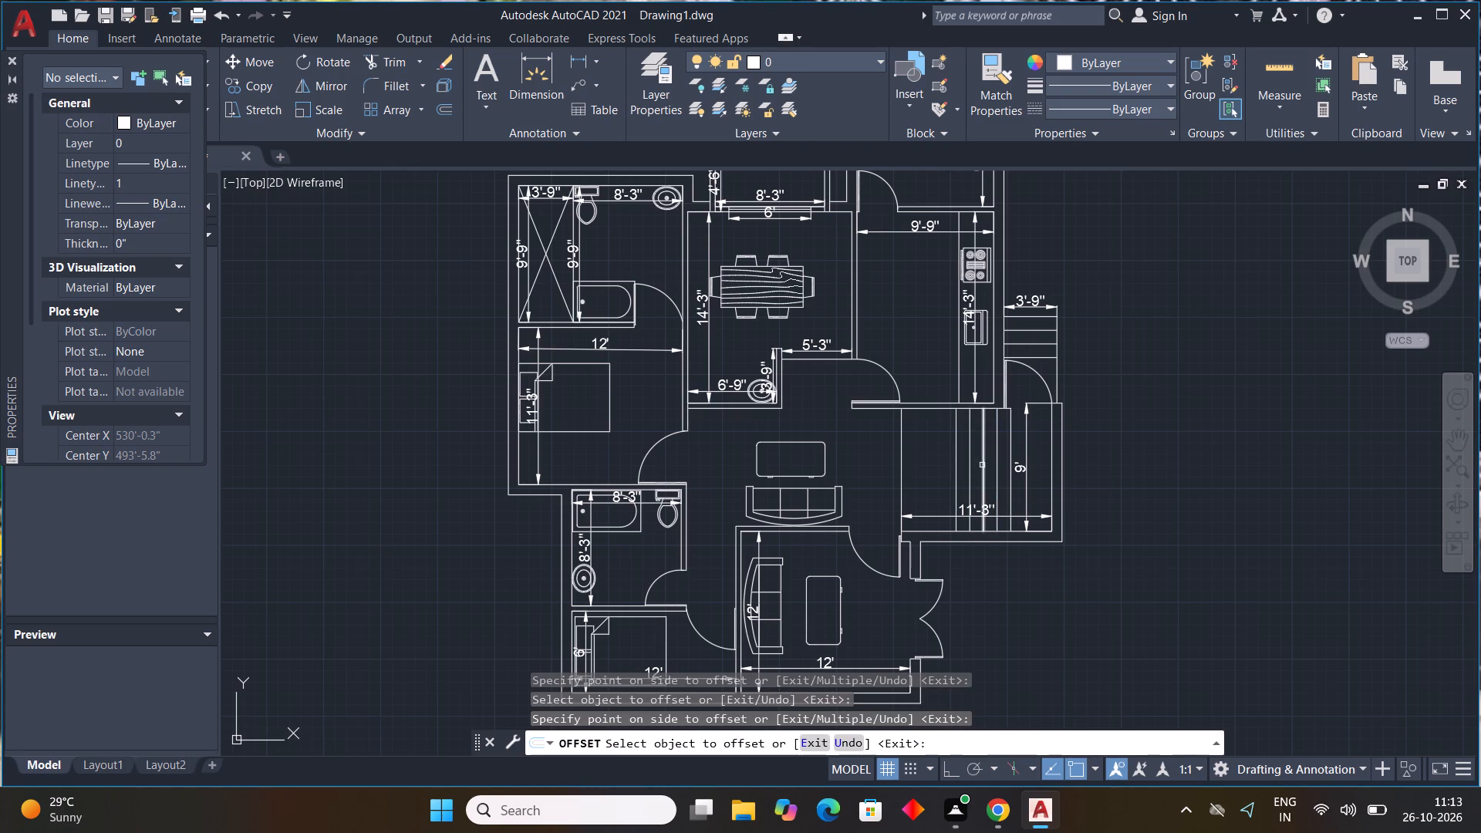
{"action": "left_click", "coordinate": [956, 471]}
{"action": "left_click", "coordinate": [943, 467]}
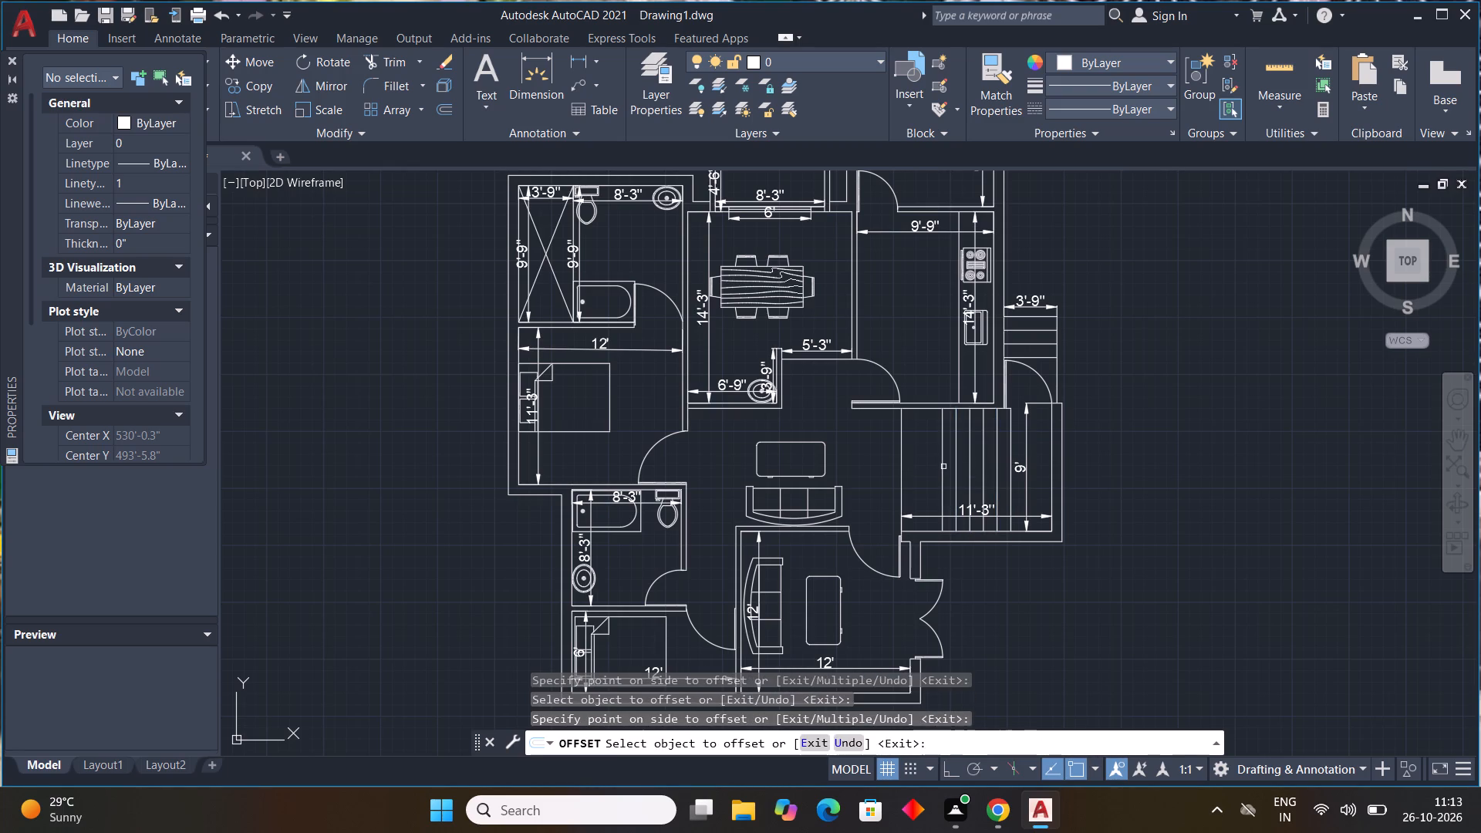
{"action": "left_click", "coordinate": [942, 467]}
{"action": "left_click", "coordinate": [927, 464]}
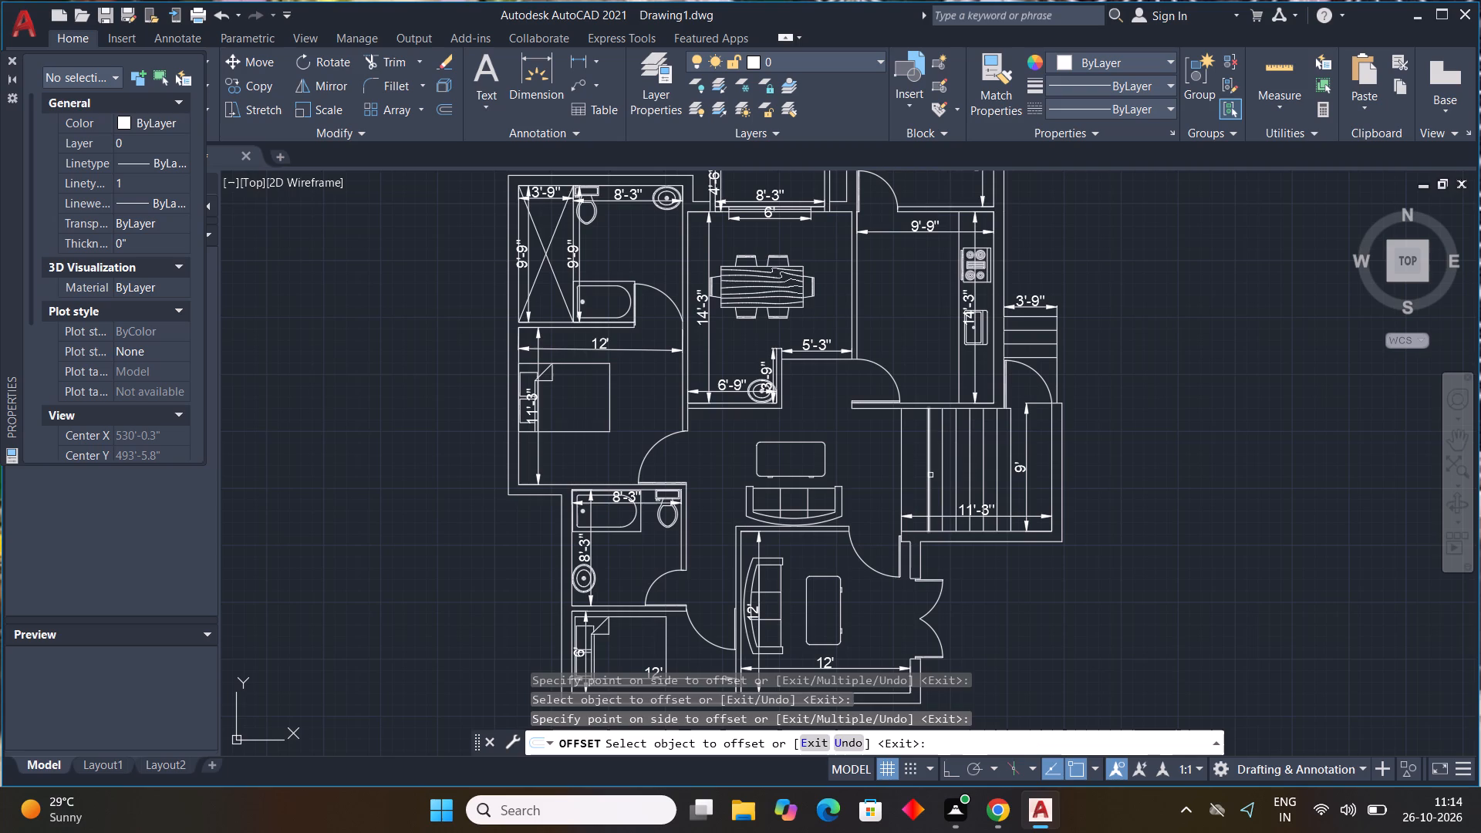
{"action": "left_click", "coordinate": [929, 475]}
{"action": "left_click", "coordinate": [913, 477]}
{"action": "key", "text": "Escape"}
{"action": "key", "text": "Escape"}
{"action": "key", "text": "Escape"}
{"action": "key", "text": "Escape"}
{"action": "key", "text": "Escape"}
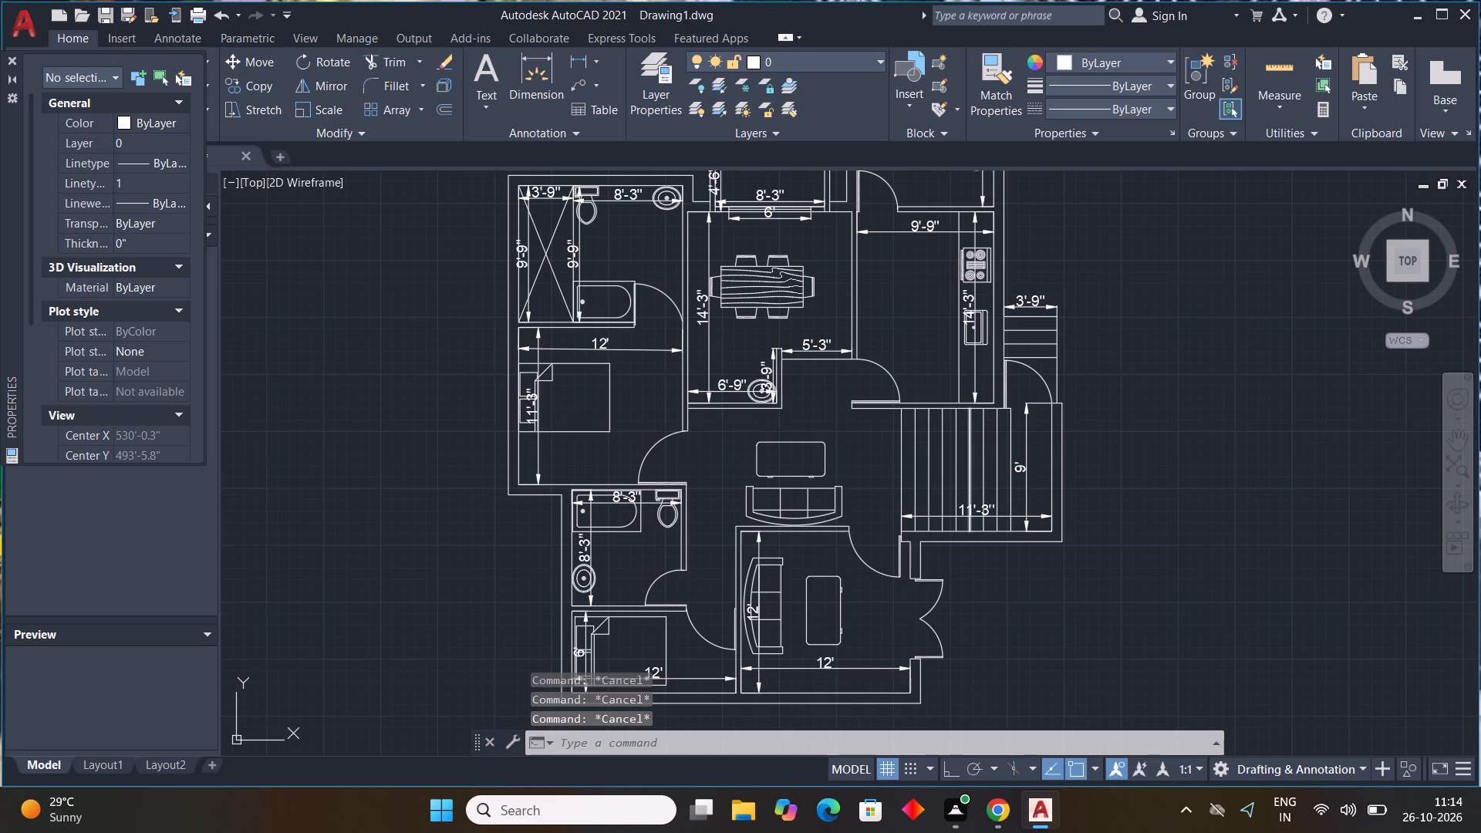
Draw a horizontal dividing line across the treads from the easternmost stair line's midpoint to the room's west edge.
{"action": "type", "text": "l"}
{"action": "key", "text": "space"}
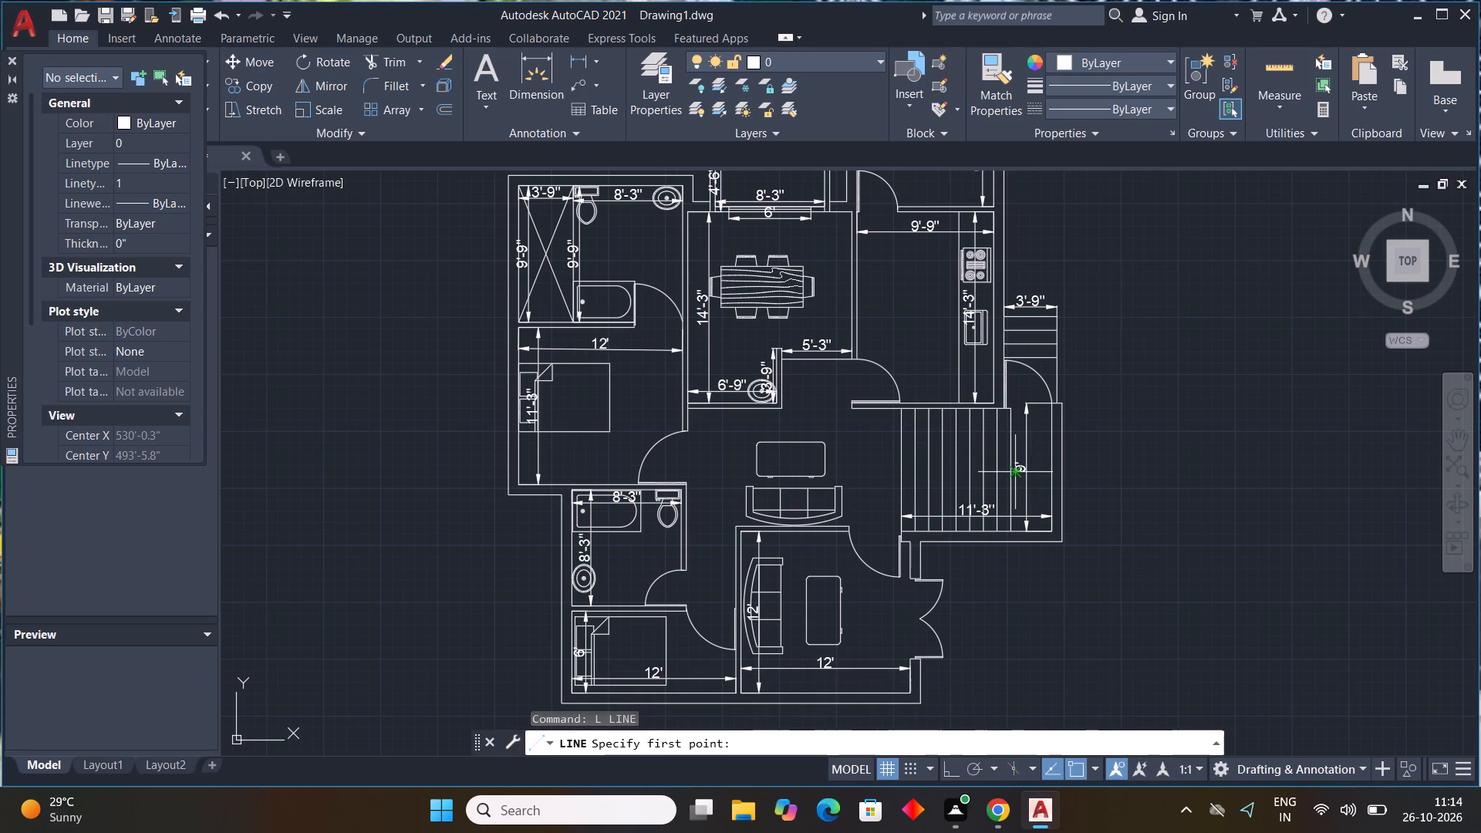
{"action": "scroll", "coordinate": [1005, 468], "scroll_direction": "up", "scroll_amount": 2}
{"action": "left_click", "coordinate": [1020, 471]}
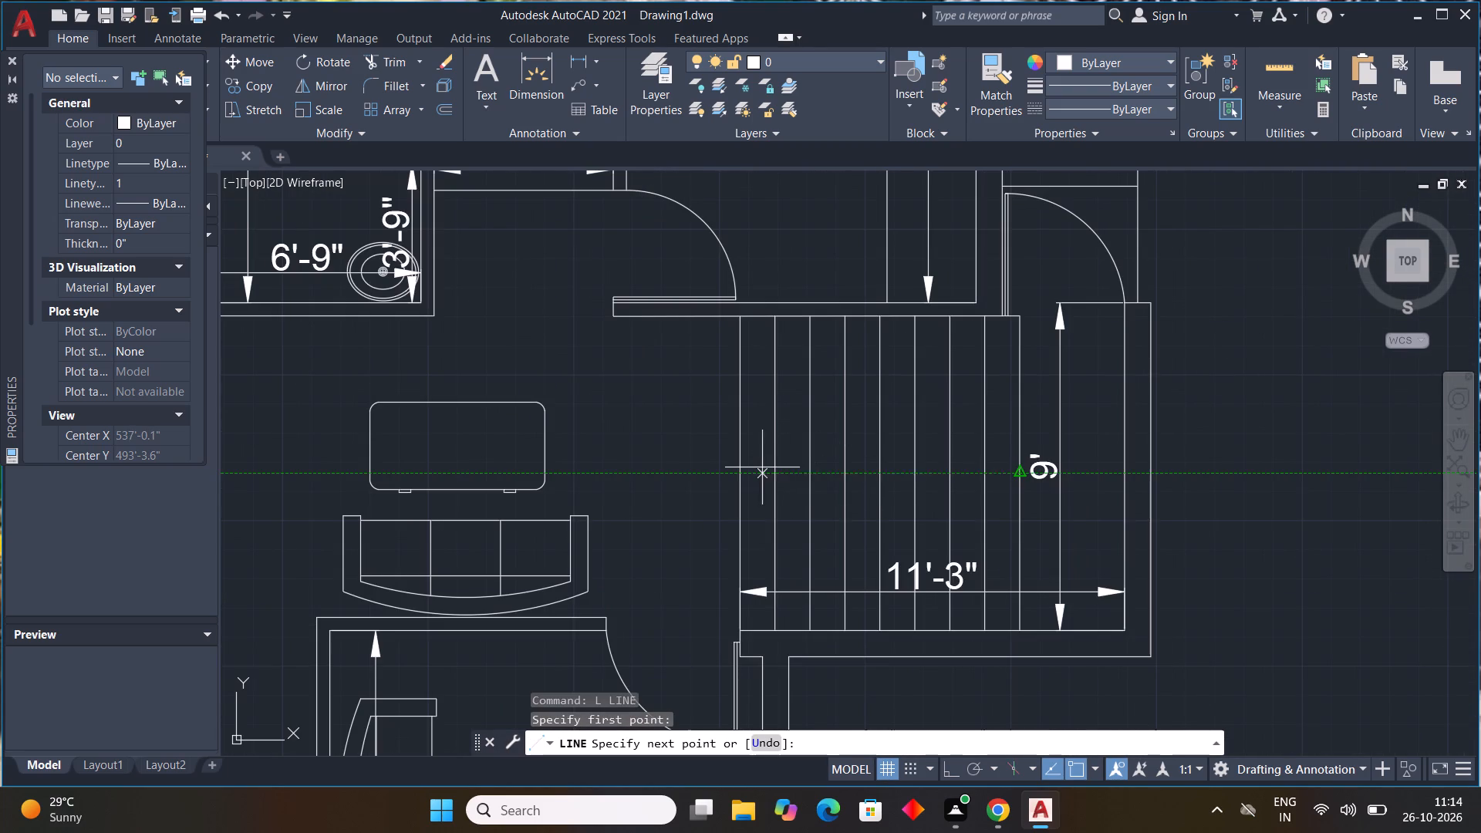
{"action": "left_click", "coordinate": [739, 467]}
{"action": "key", "text": "Escape"}
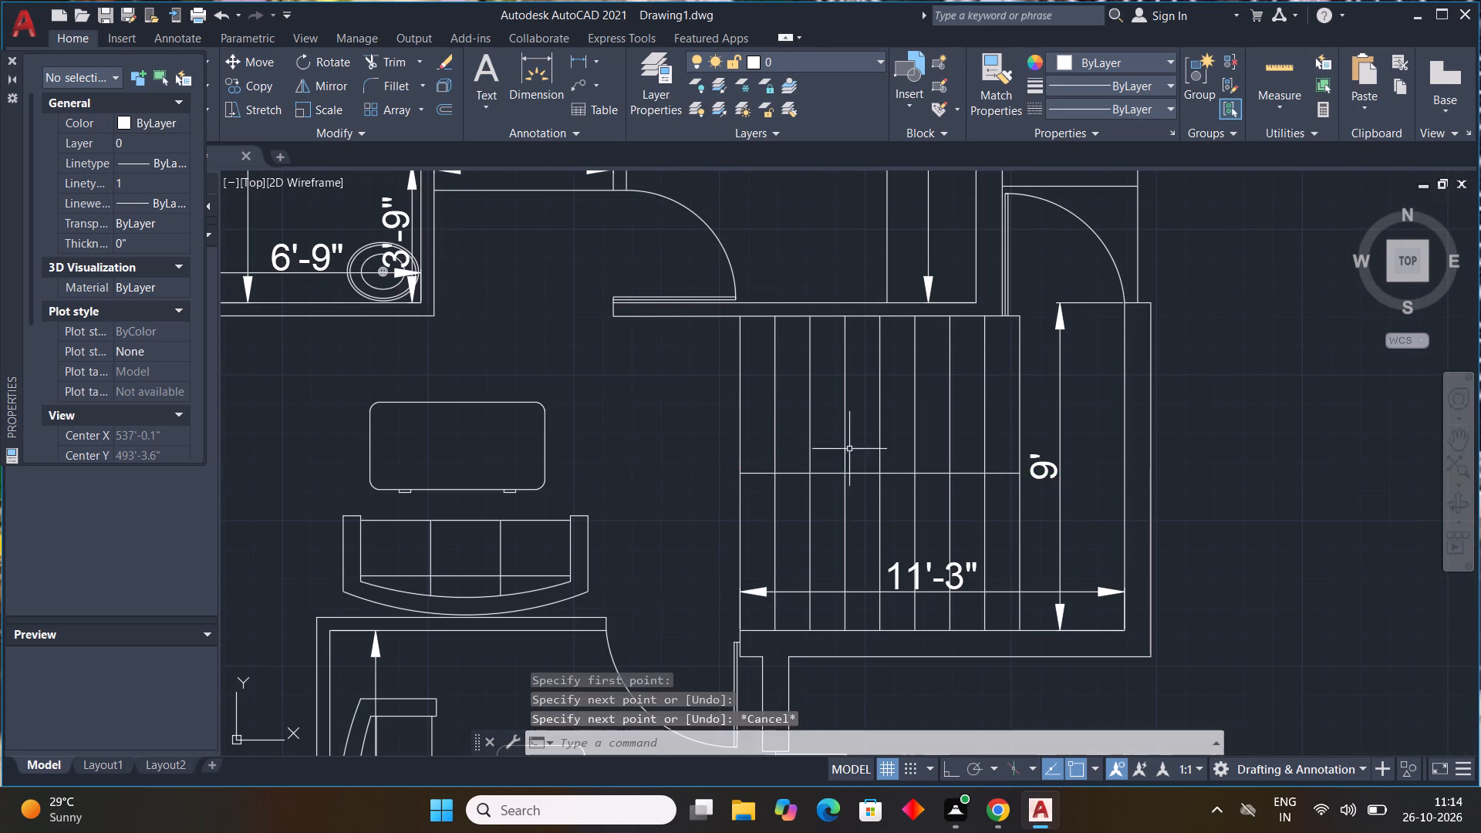
Trim the five westernmost vertical stair lines north of the dividing line, keeping the four eastern ones.
{"action": "type", "text": "tr"}
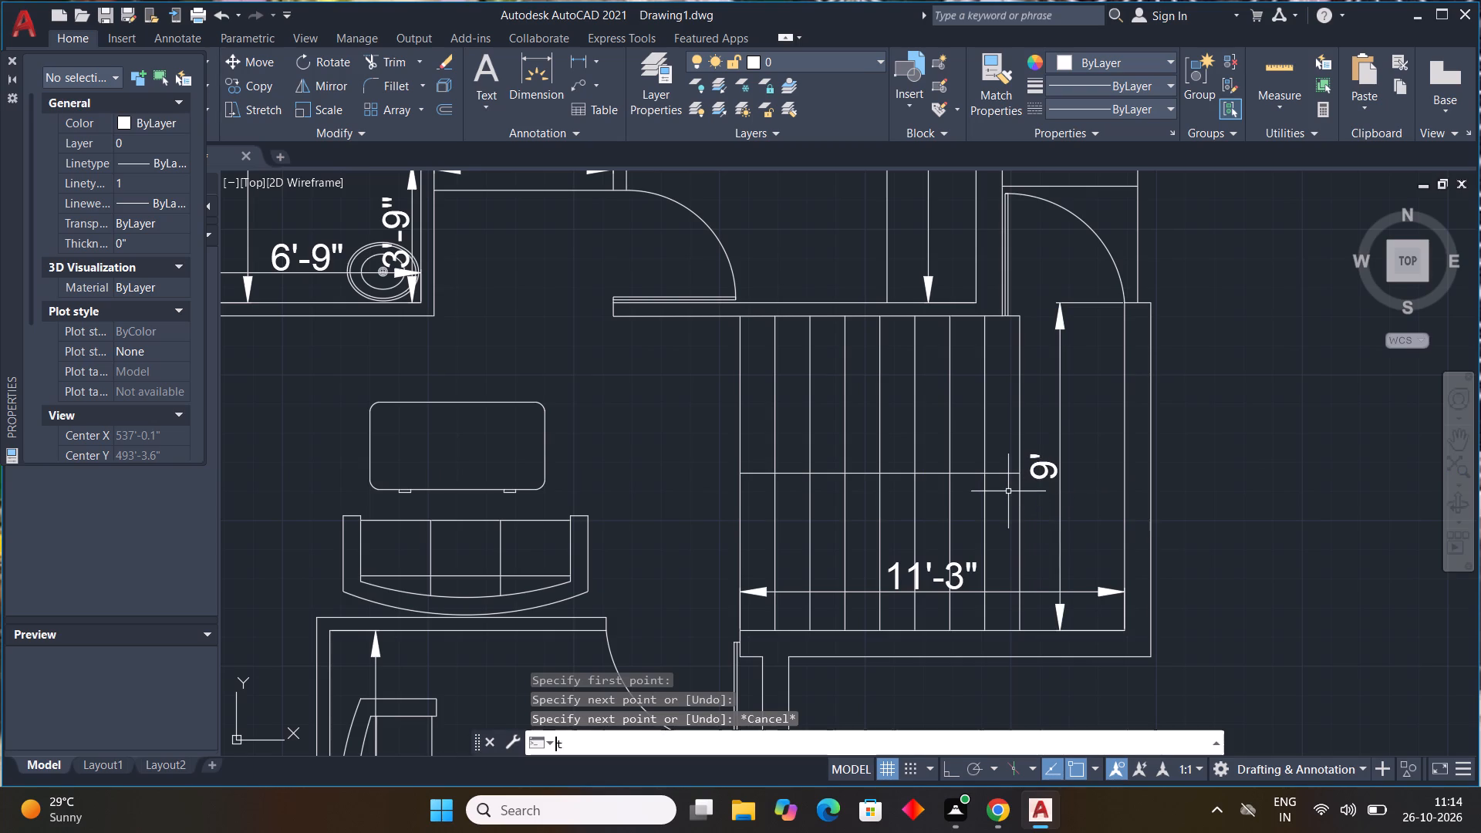
{"action": "key", "text": "space"}
{"action": "left_click_drag", "start_coordinate": [727, 413], "coordinate": [867, 413]}
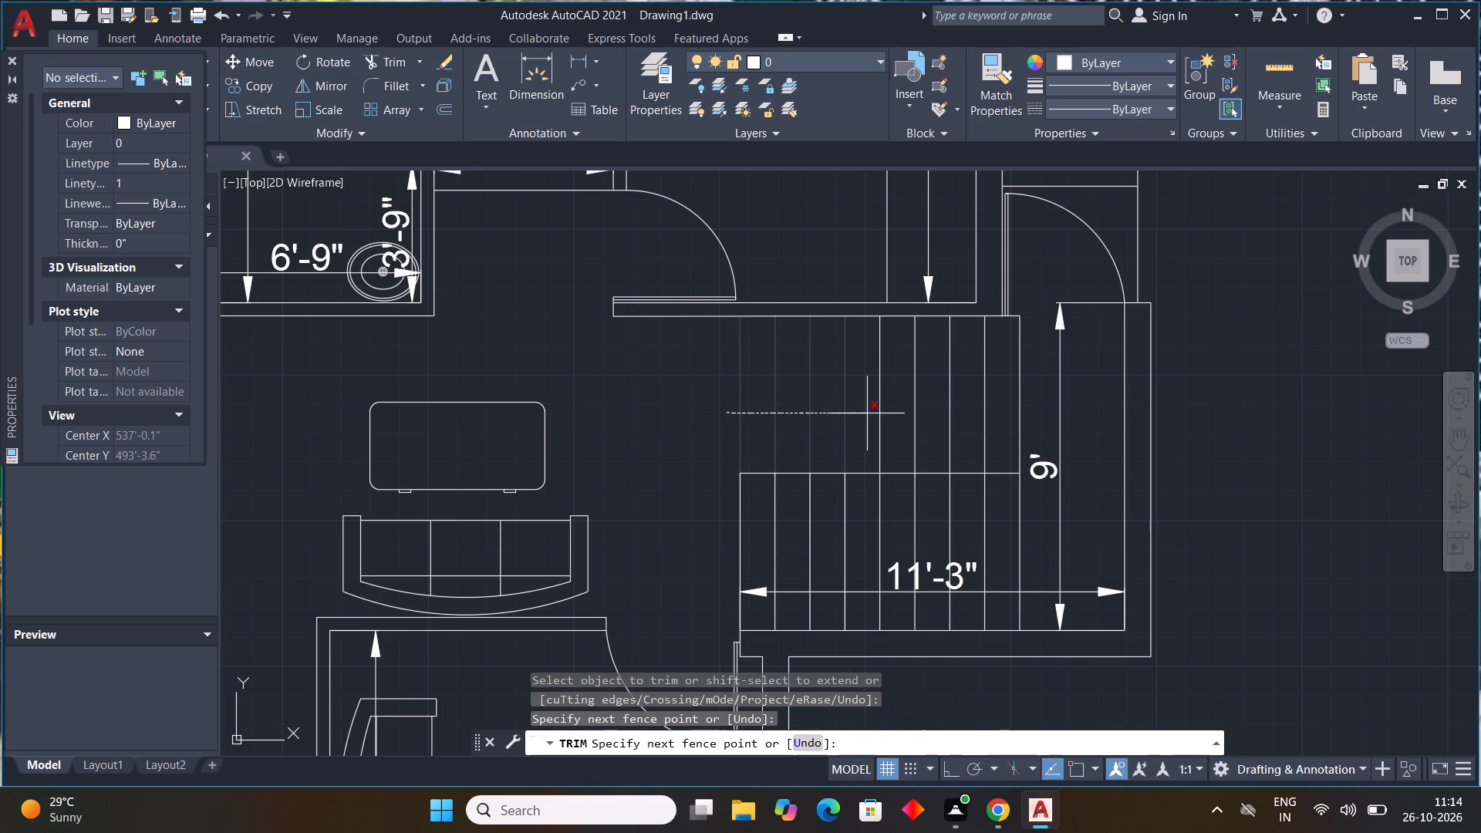
{"action": "left_click_drag", "start_coordinate": [867, 413], "coordinate": [886, 411]}
{"action": "key", "text": "Escape"}
{"action": "key", "text": "Escape"}
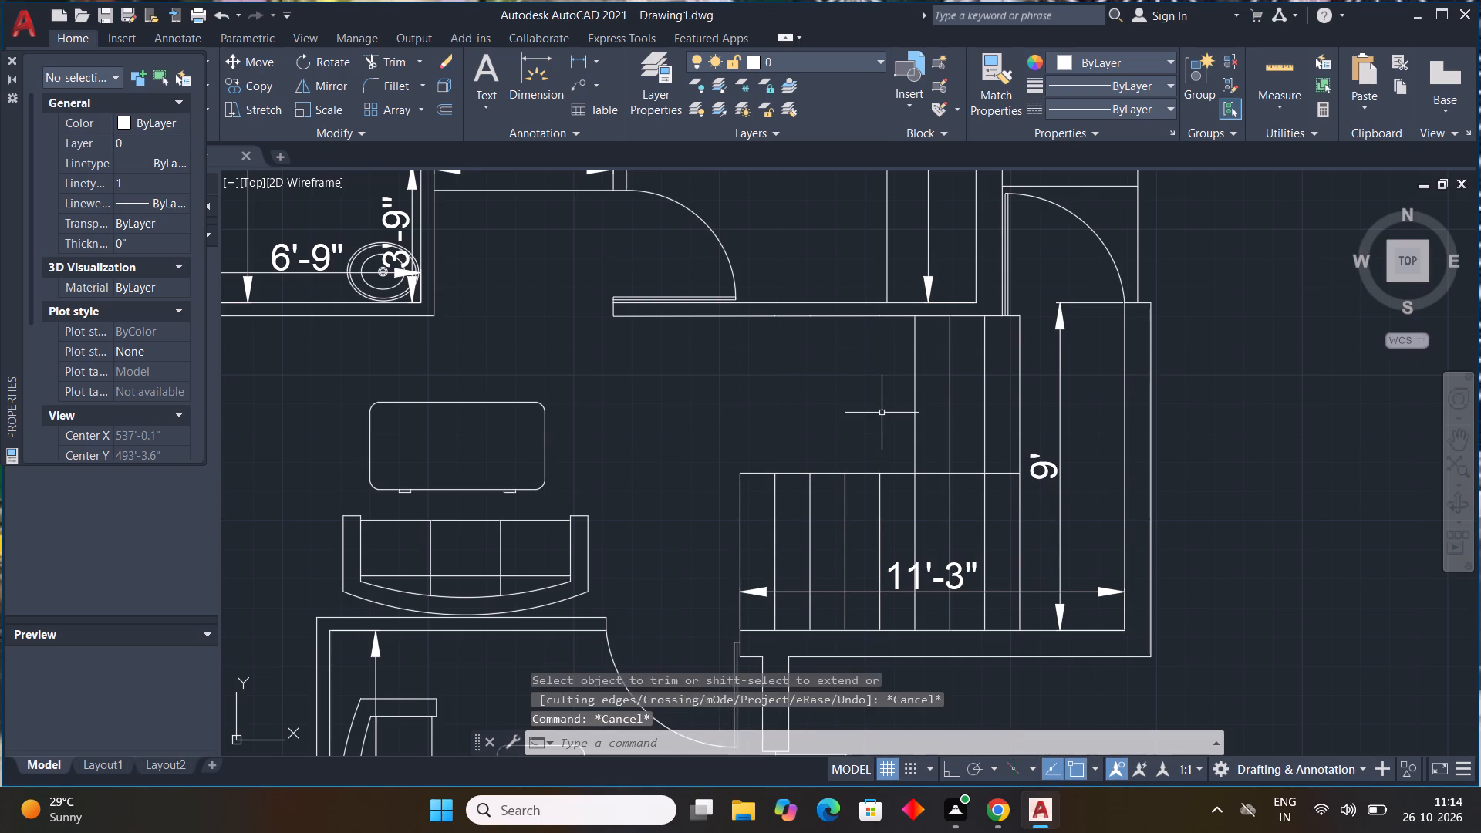
{"action": "key", "text": "Escape"}
{"action": "key", "text": "Escape"}
{"action": "key", "text": "Escape"}
Draw the stair direction line from the lower flight's west edge east past the treads, about 4'-4.6" north, and west across the upper flight.
{"action": "key", "text": "l"}
{"action": "key", "text": "space"}
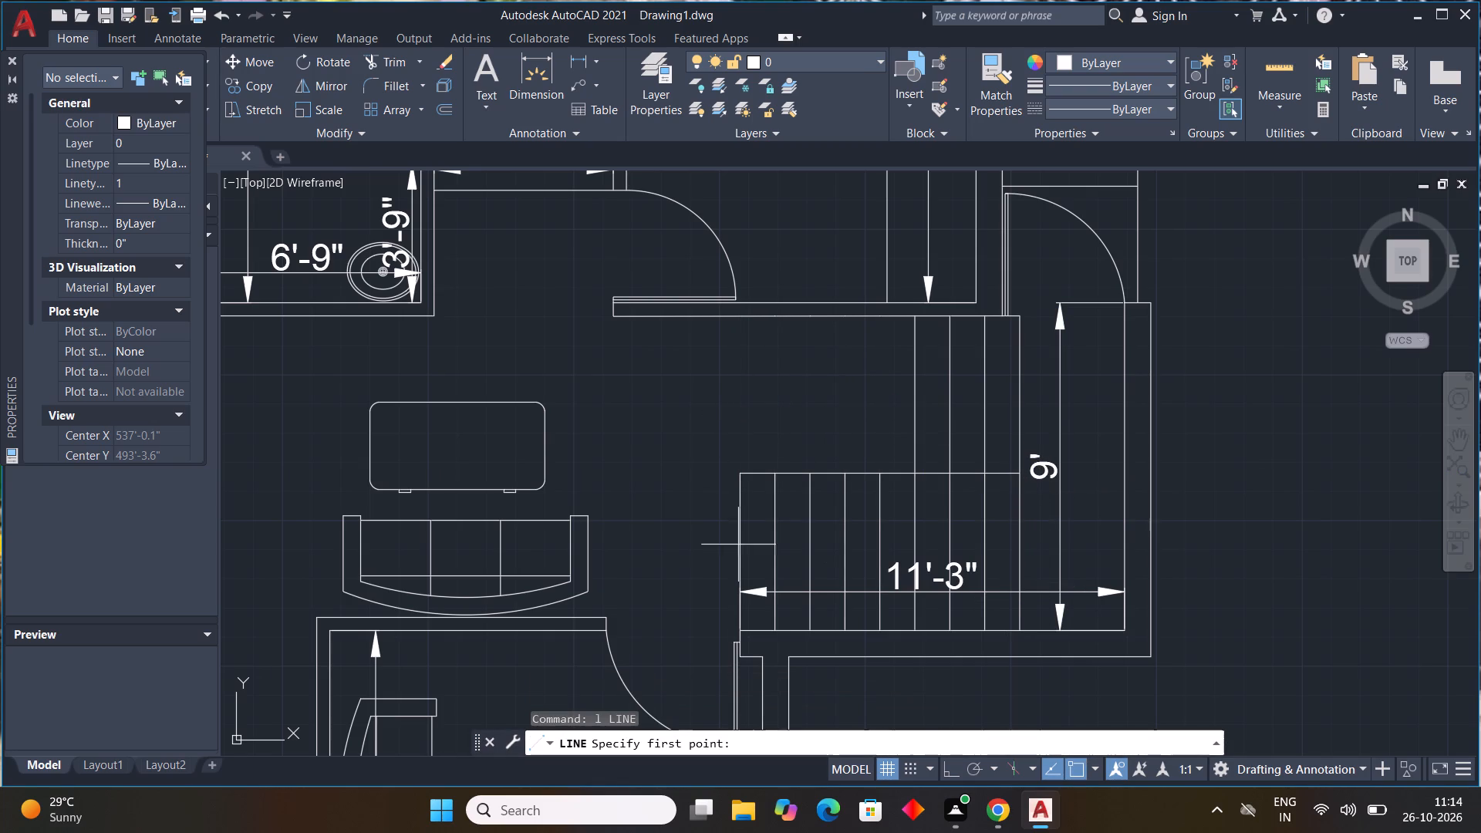
{"action": "left_click", "coordinate": [740, 546]}
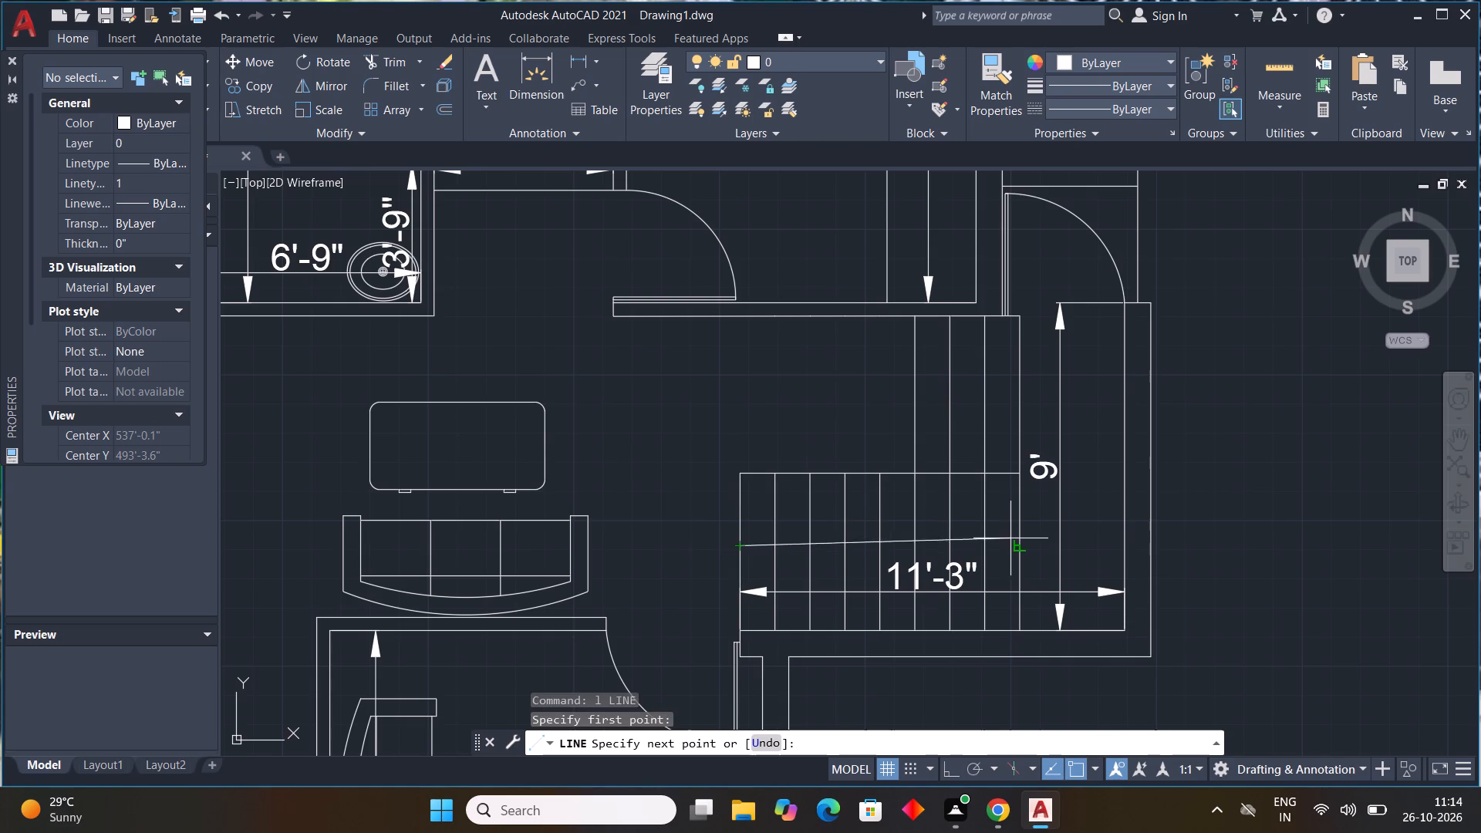
{"action": "left_click", "coordinate": [1039, 546]}
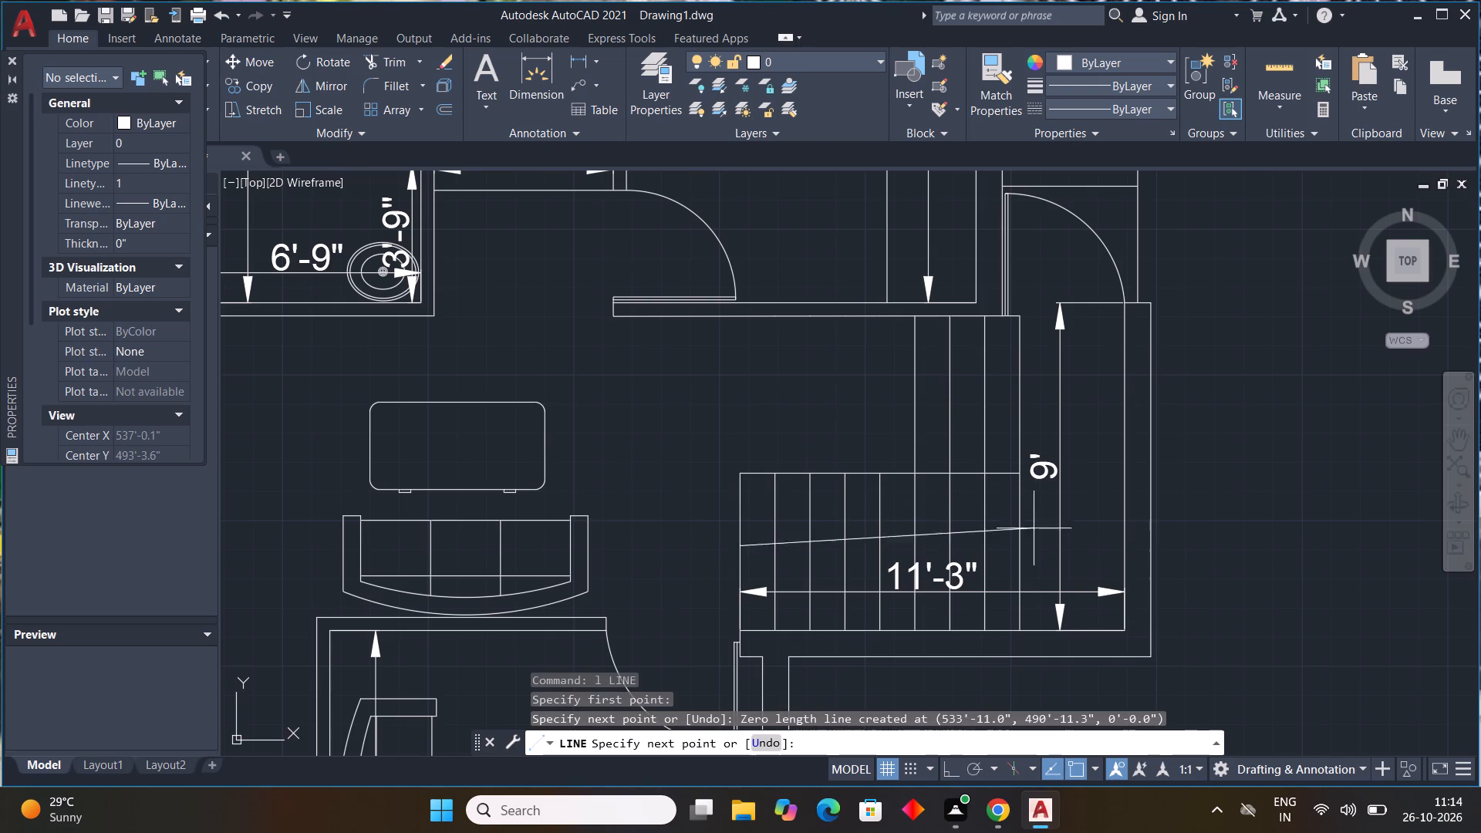
{"action": "key", "text": "F8"}
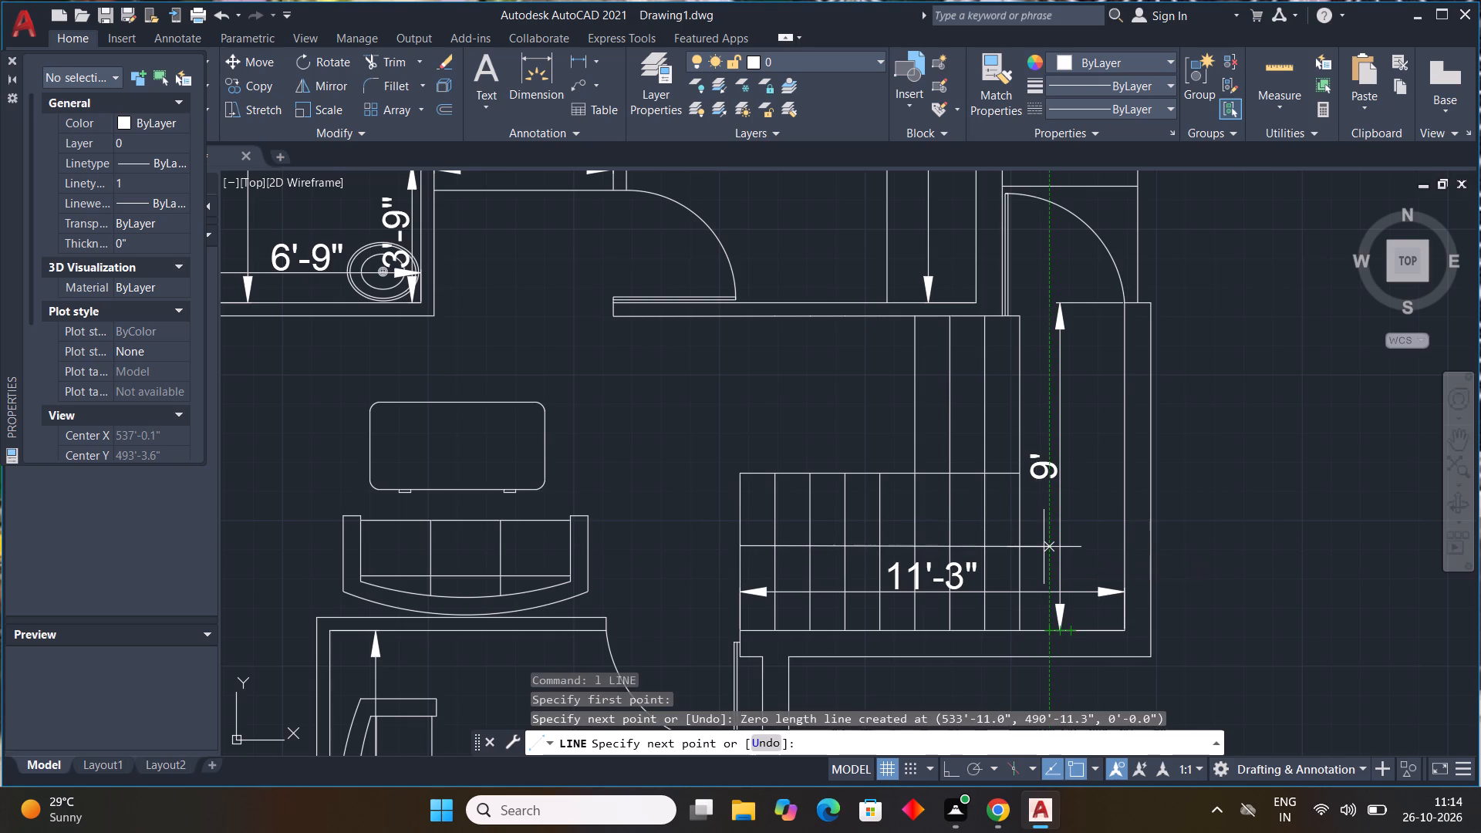
{"action": "left_click", "coordinate": [1044, 547]}
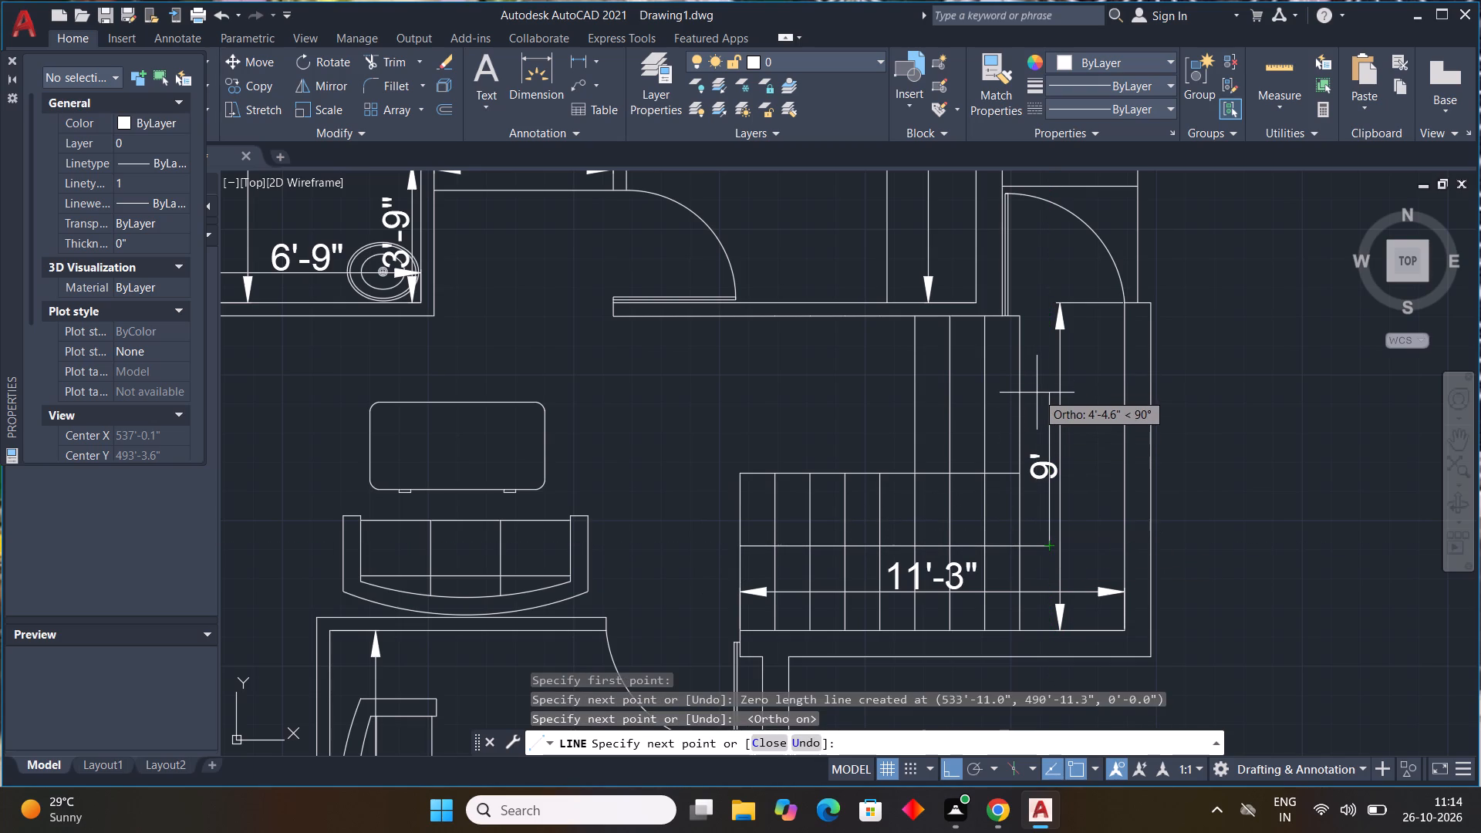
{"action": "left_click", "coordinate": [1037, 393]}
{"action": "scroll", "coordinate": [897, 391], "scroll_direction": "up", "scroll_amount": 2}
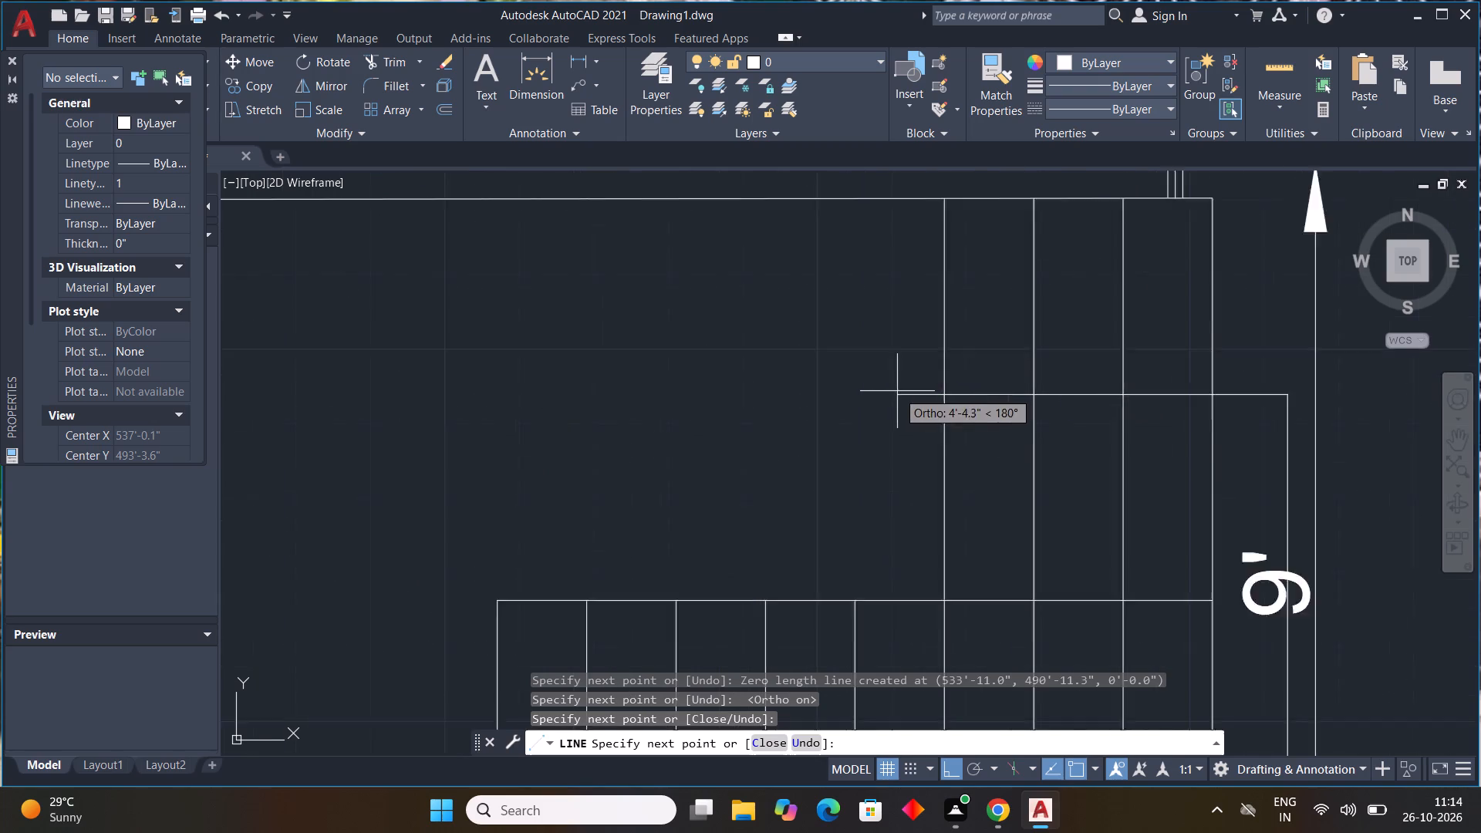
{"action": "scroll", "coordinate": [897, 391], "scroll_direction": "up", "scroll_amount": 1}
{"action": "left_click", "coordinate": [861, 400]}
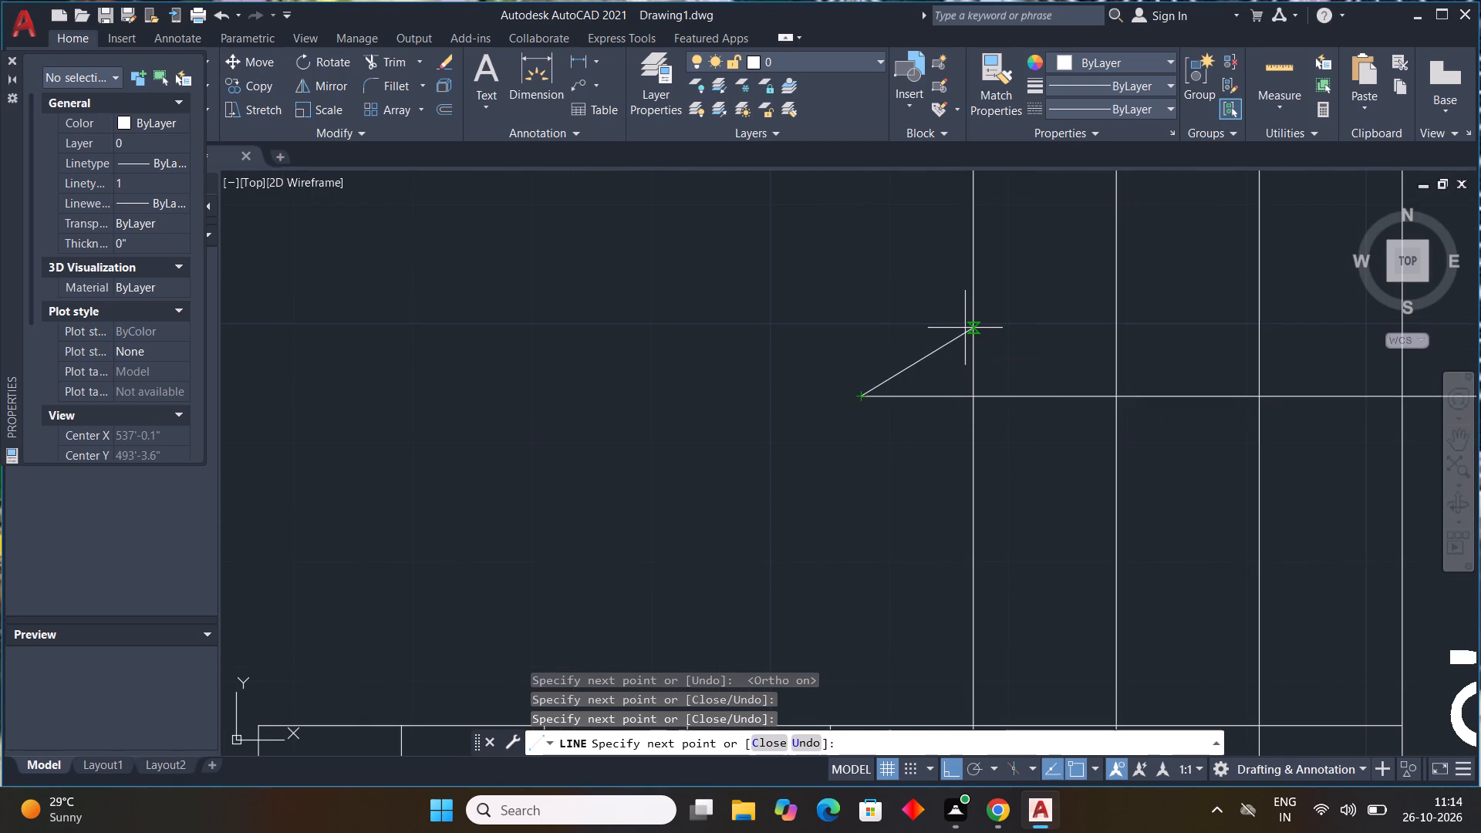
Draw a closed triangular arrowhead pointing west at the direction line's upper end, with a vertical base about 11.6" long.
{"action": "key", "text": "F8"}
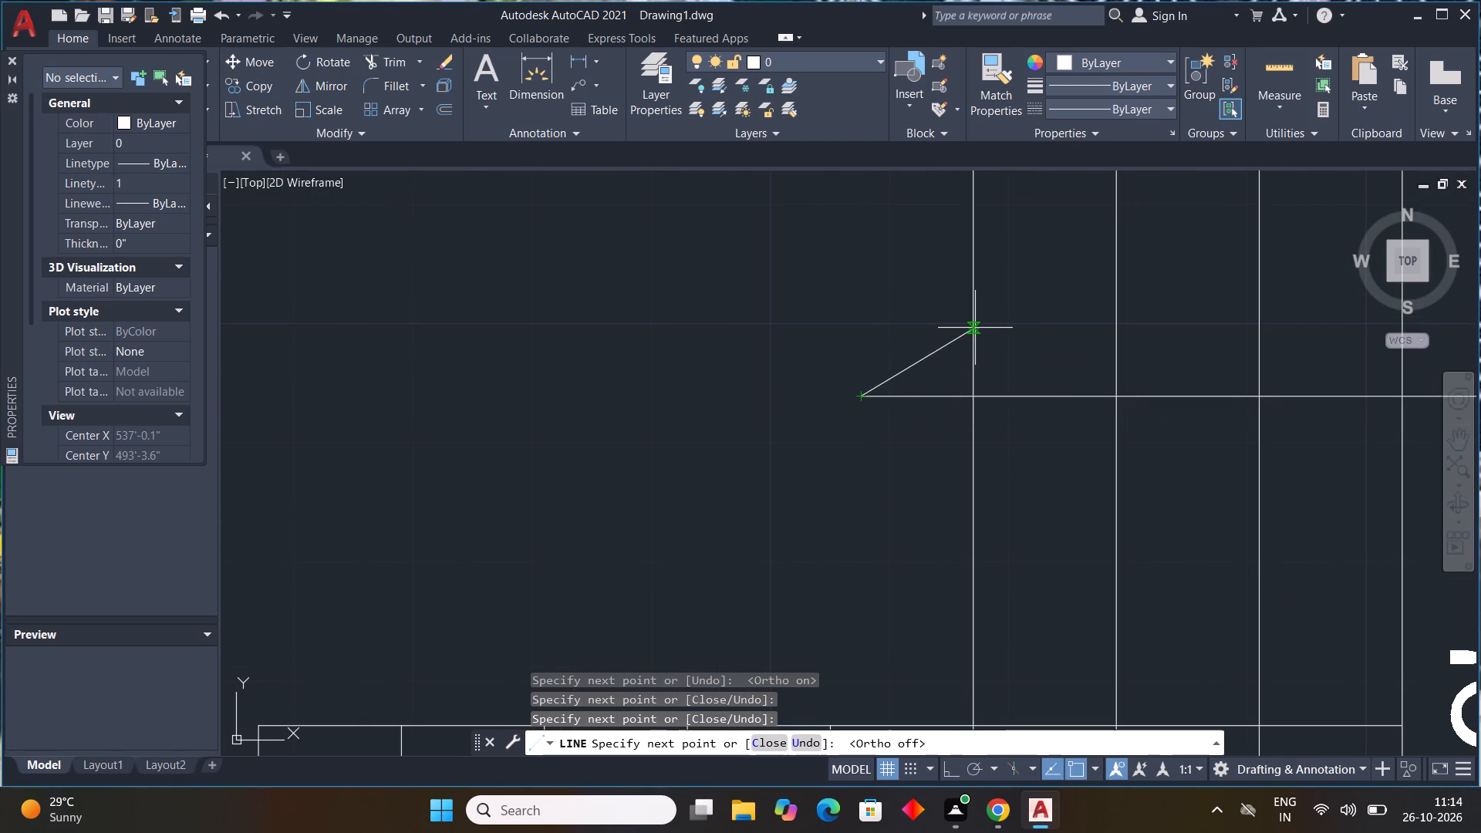
{"action": "left_click", "coordinate": [960, 328]}
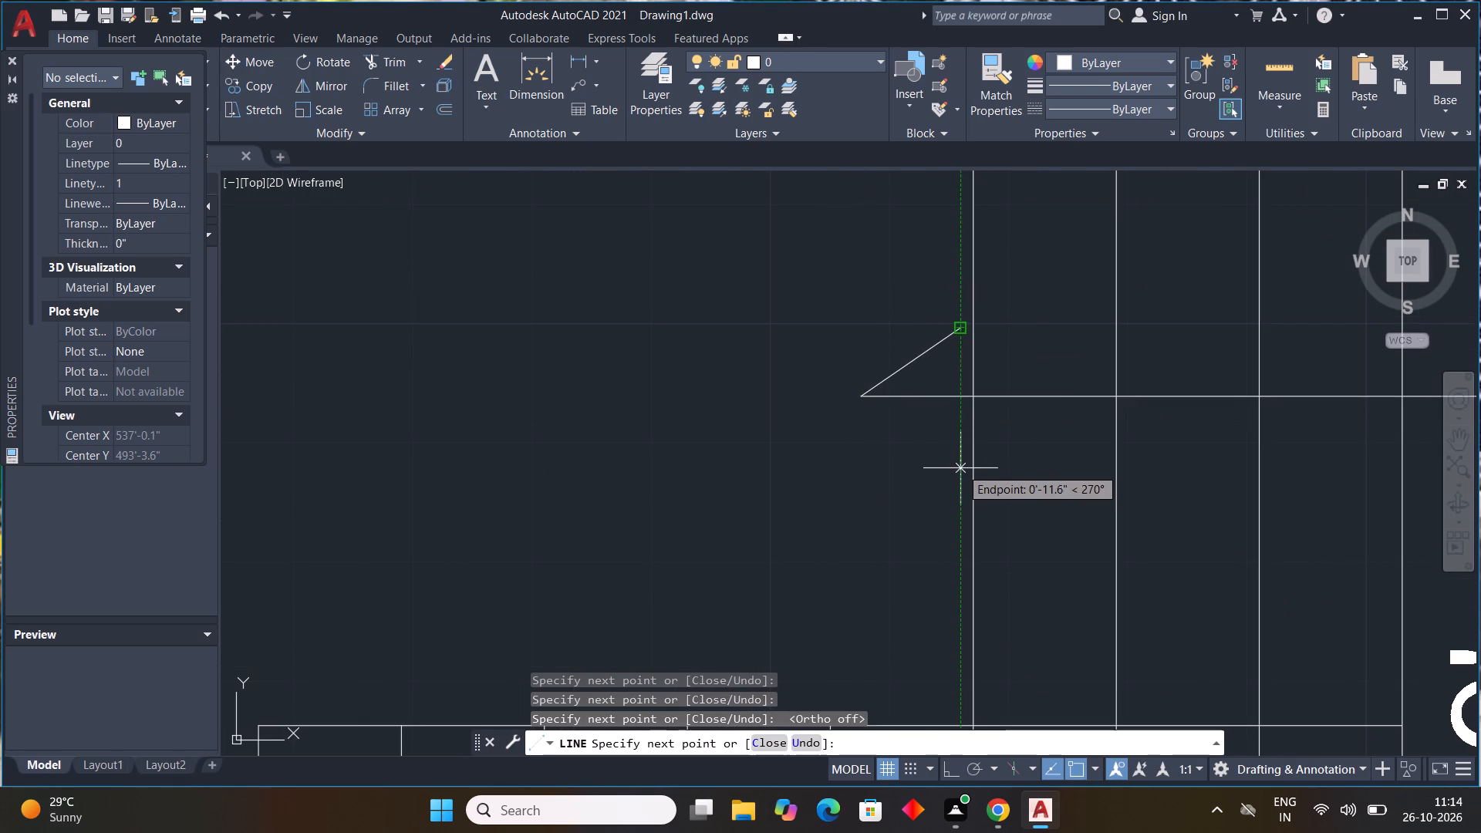
{"action": "left_click", "coordinate": [960, 469]}
{"action": "left_click", "coordinate": [862, 396]}
{"action": "key", "text": "Escape"}
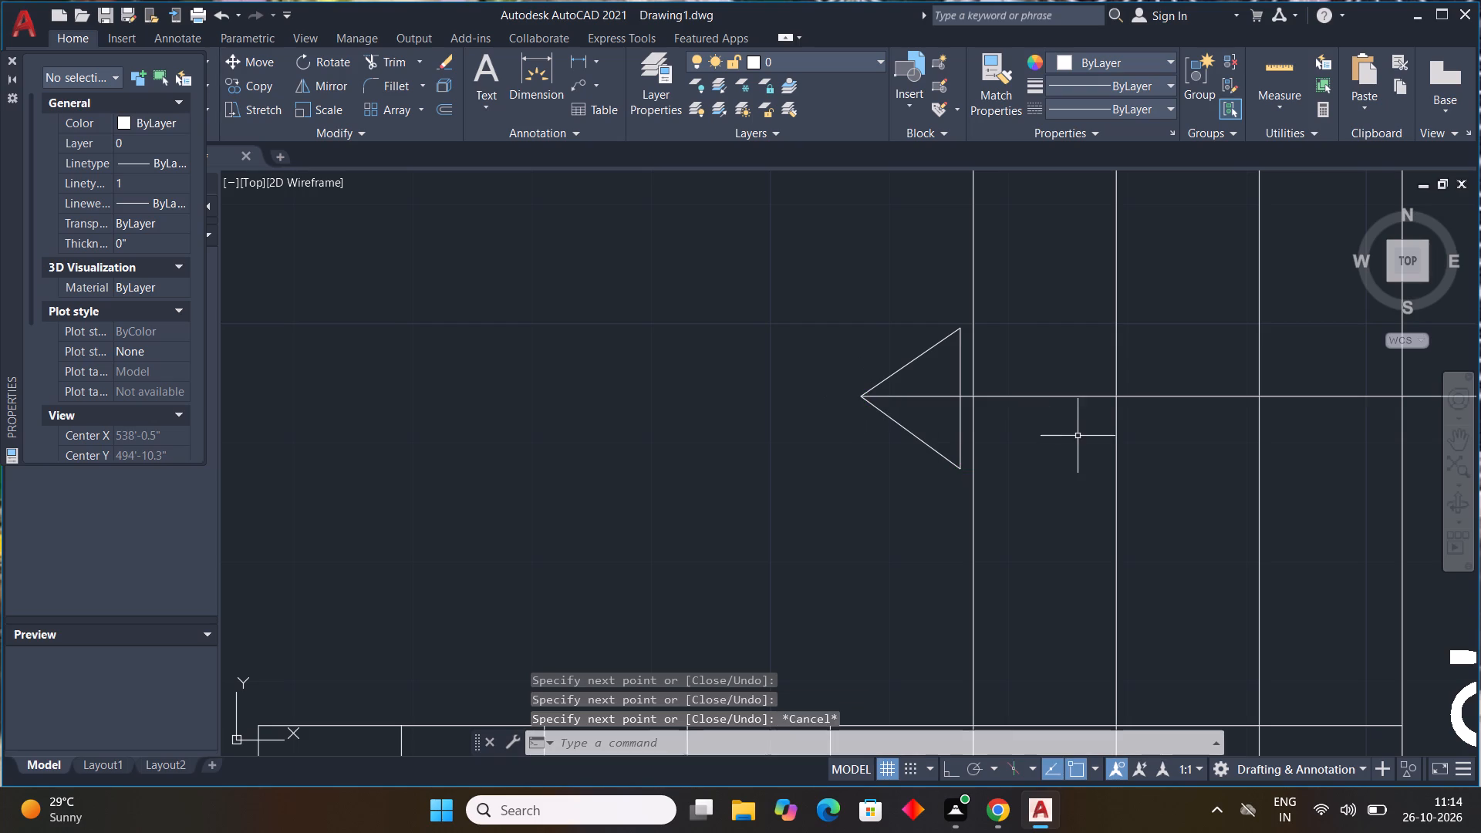
Trim the piece of the direction line that lies inside the triangular arrowhead.
{"action": "type", "text": "tr"}
{"action": "key", "text": "space"}
{"action": "left_click", "coordinate": [936, 397]}
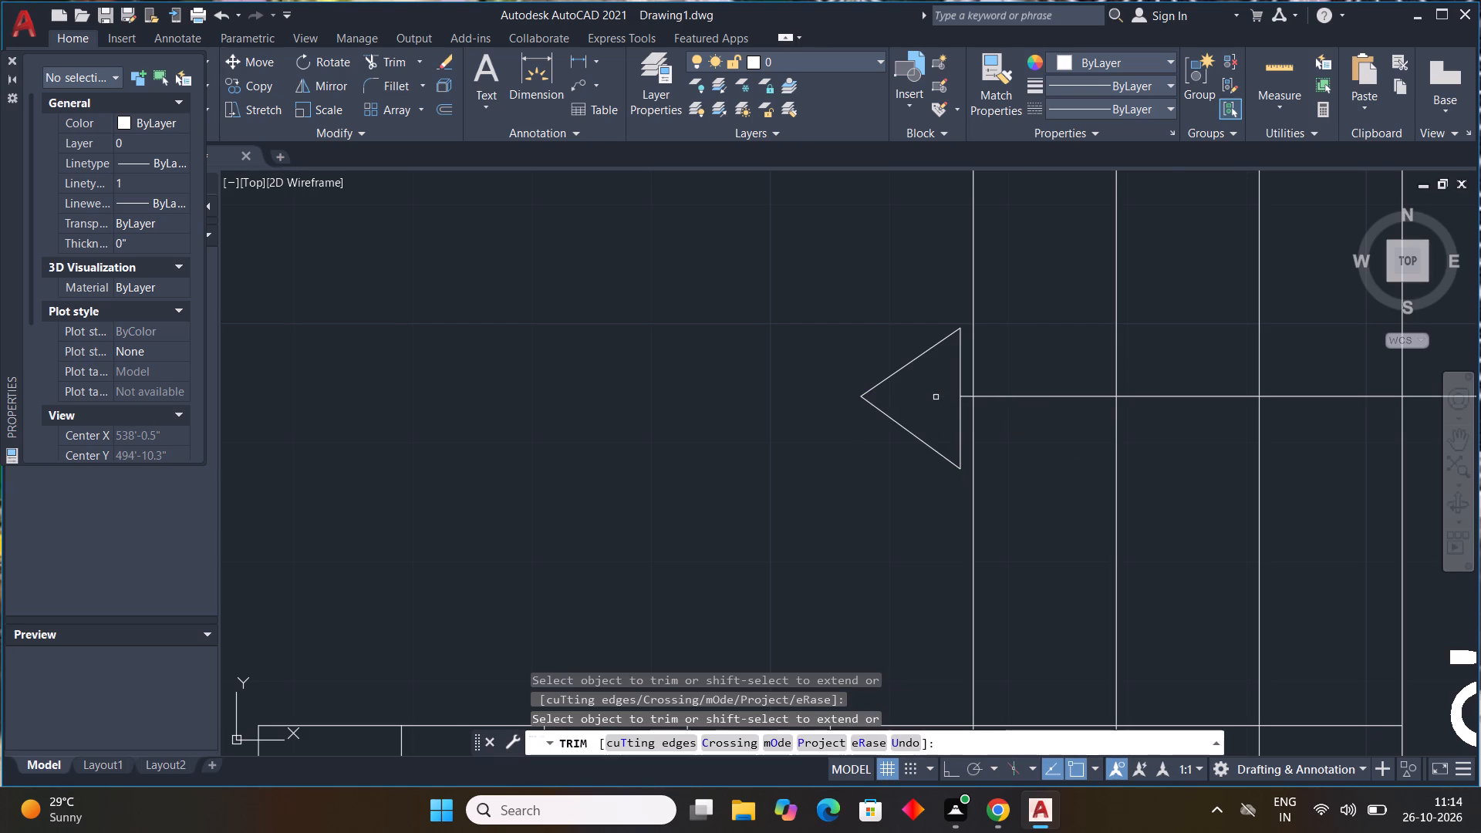
{"action": "scroll", "coordinate": [943, 443], "scroll_direction": "down", "scroll_amount": 3}
{"action": "scroll", "coordinate": [965, 503], "scroll_direction": "down", "scroll_amount": 2}
{"action": "key", "text": "Escape"}
{"action": "key", "text": "Escape"}
{"action": "key", "text": "Escape"}
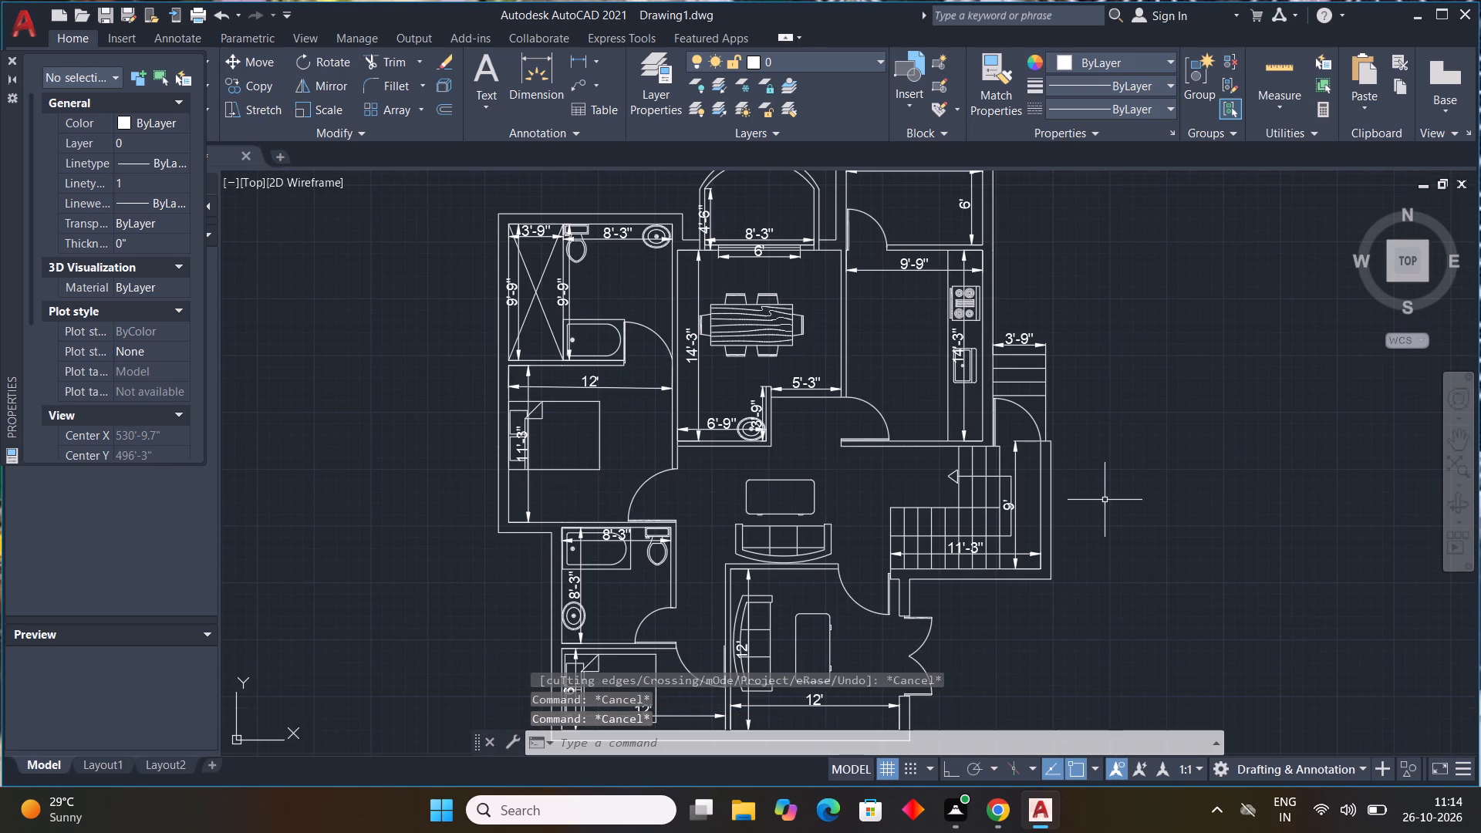
{"action": "key", "text": "Escape"}
{"action": "key", "text": "Escape"}
Hatch the connected western and southern walls of the plan with the ANSI31 pattern.
{"action": "middle_click_drag", "start_coordinate": [1129, 541], "coordinate": [1074, 477]}
{"action": "scroll", "coordinate": [1074, 423], "scroll_direction": "down", "scroll_amount": 1}
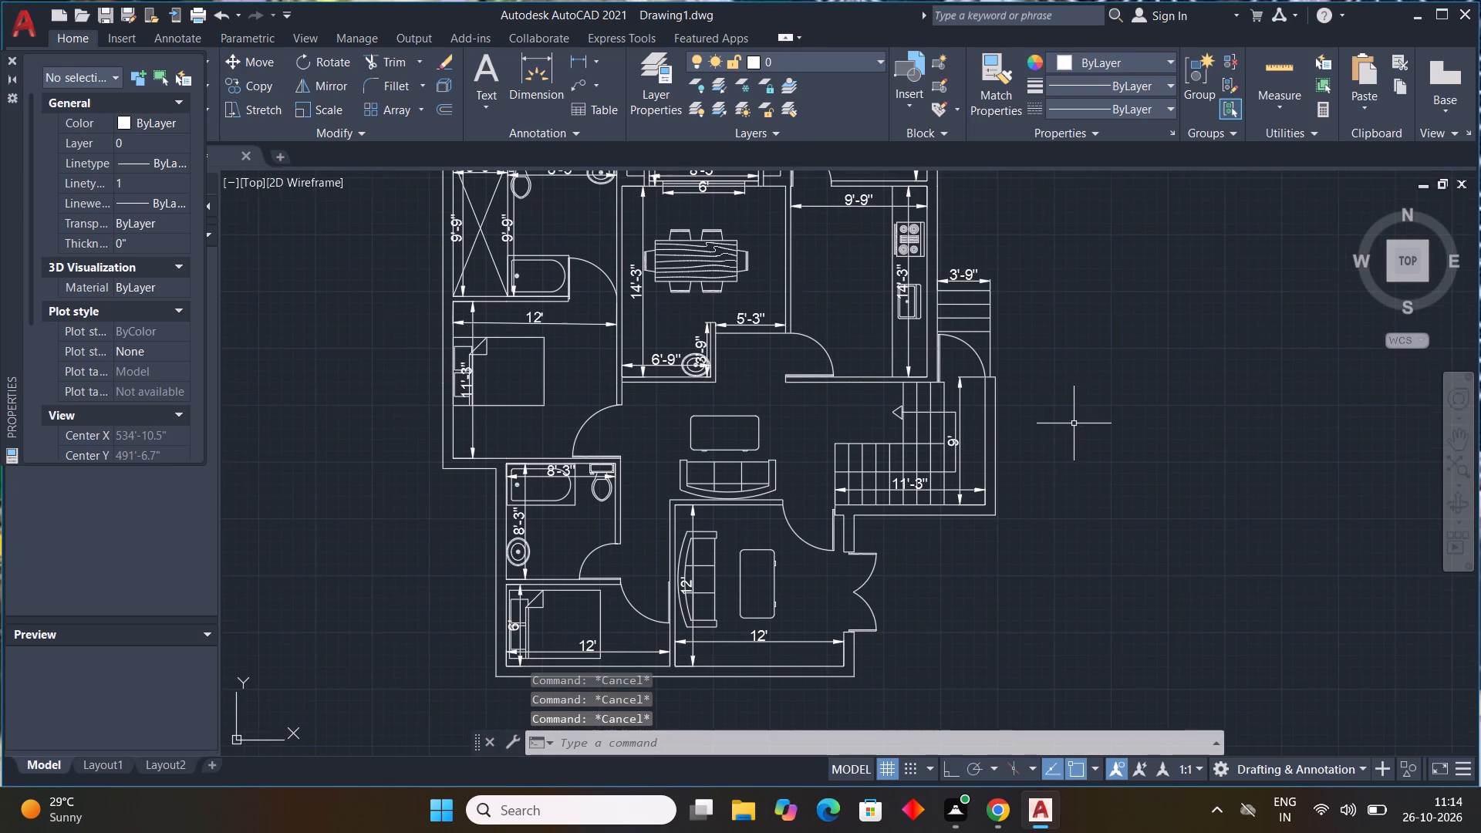
{"action": "type", "text": "h"}
{"action": "key", "text": "space"}
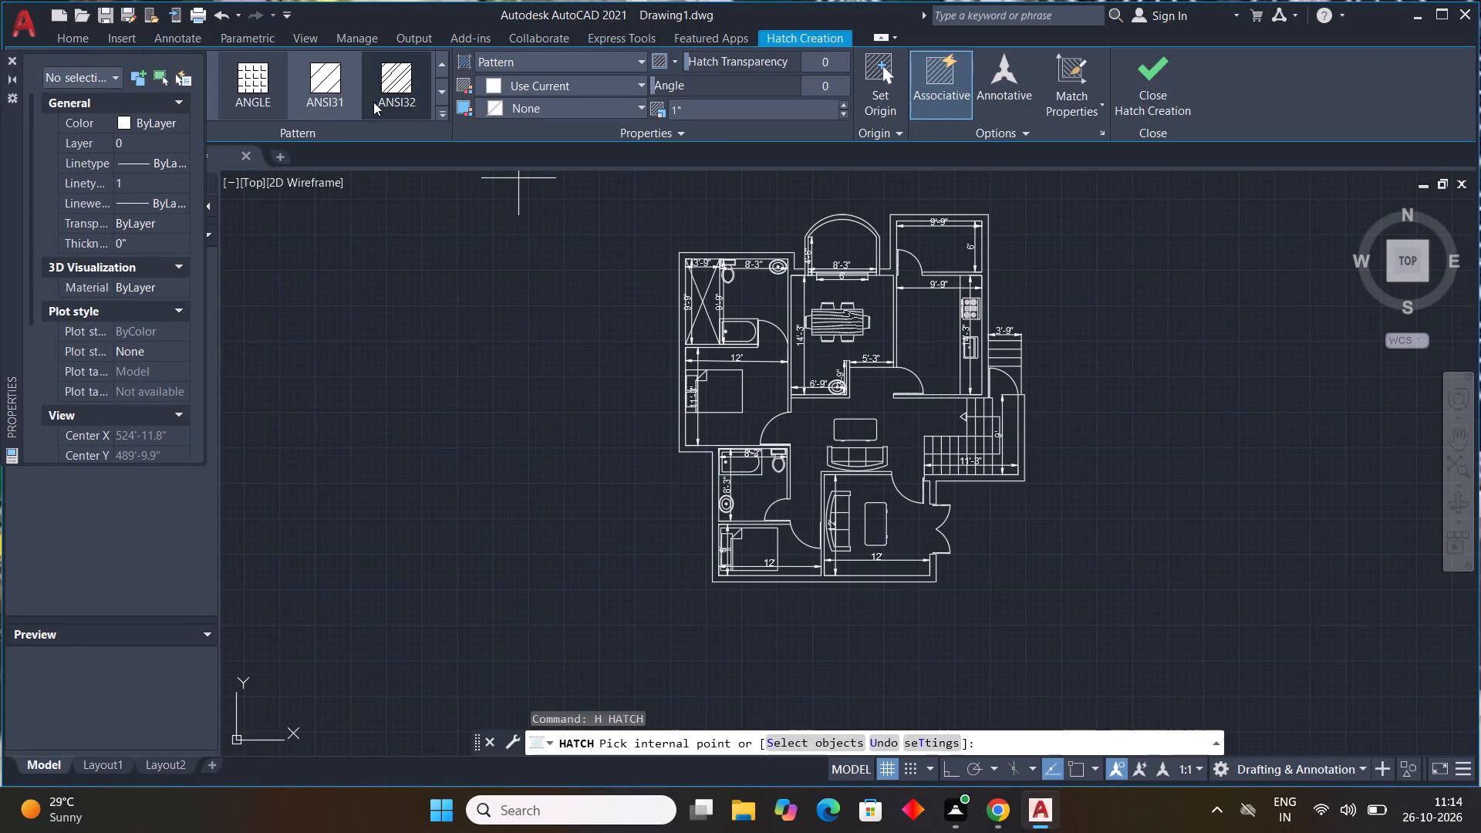
{"action": "left_click", "coordinate": [329, 89]}
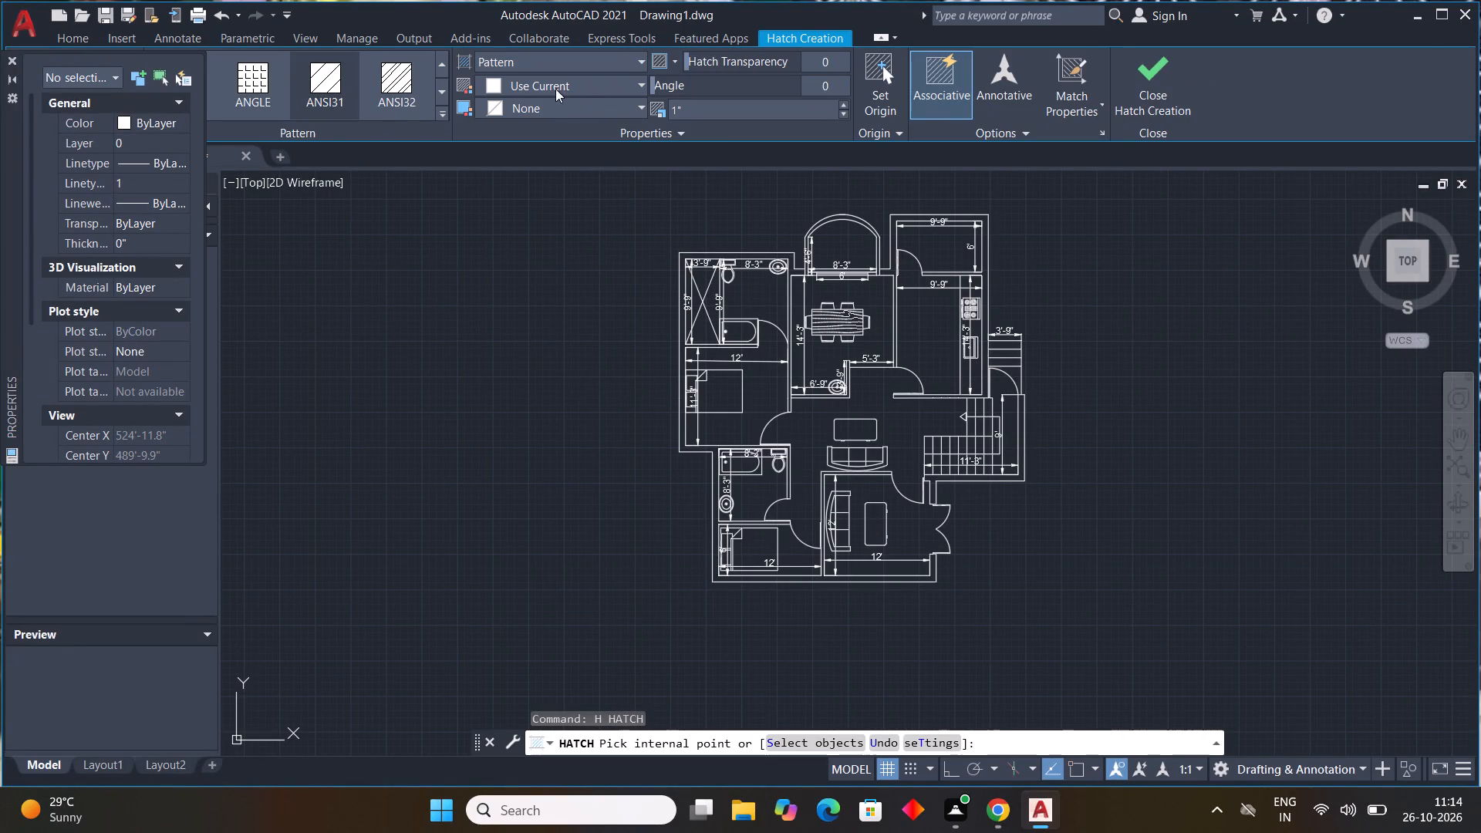
{"action": "double_click", "coordinate": [317, 86]}
{"action": "scroll", "coordinate": [681, 322], "scroll_direction": "up", "scroll_amount": 2}
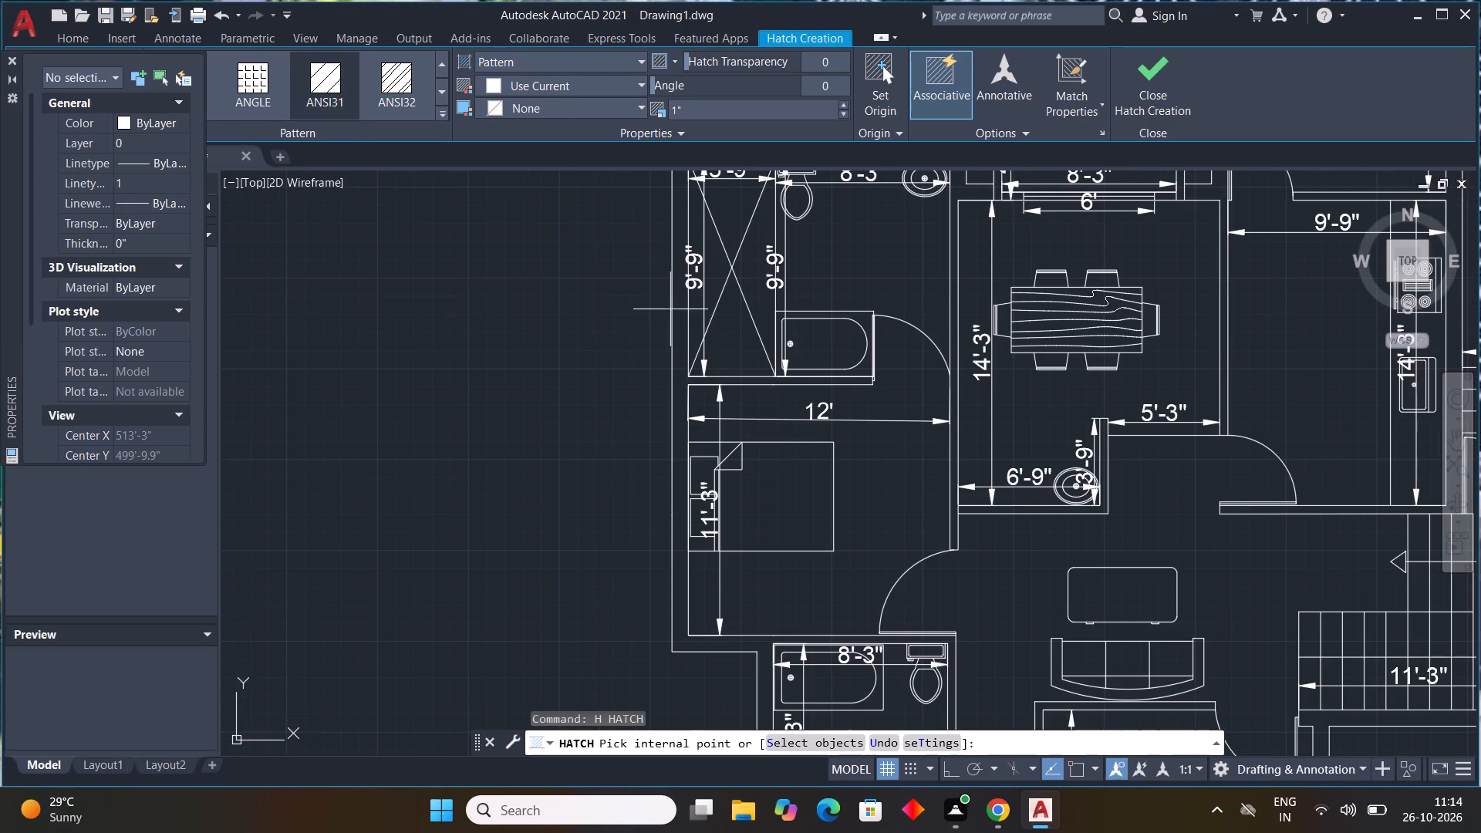
{"action": "left_click", "coordinate": [677, 310]}
Hatch the kitchen and northeast room walls and the curved bay wall with the same ANSI31 pattern.
{"action": "scroll", "coordinate": [700, 335], "scroll_direction": "down", "scroll_amount": 3}
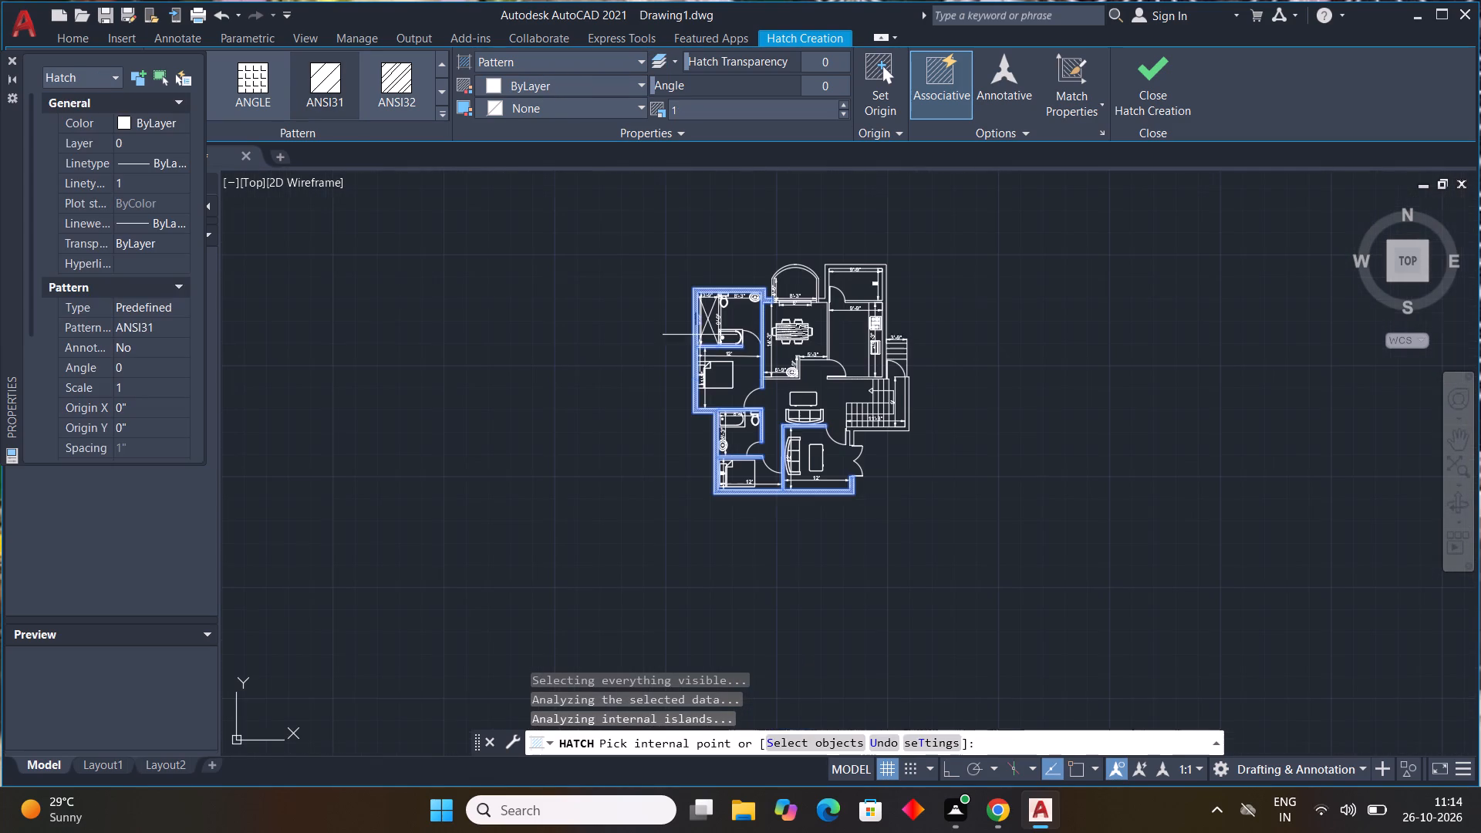
{"action": "middle_click_drag", "start_coordinate": [909, 359], "coordinate": [849, 334]}
{"action": "scroll", "coordinate": [786, 260], "scroll_direction": "up", "scroll_amount": 4}
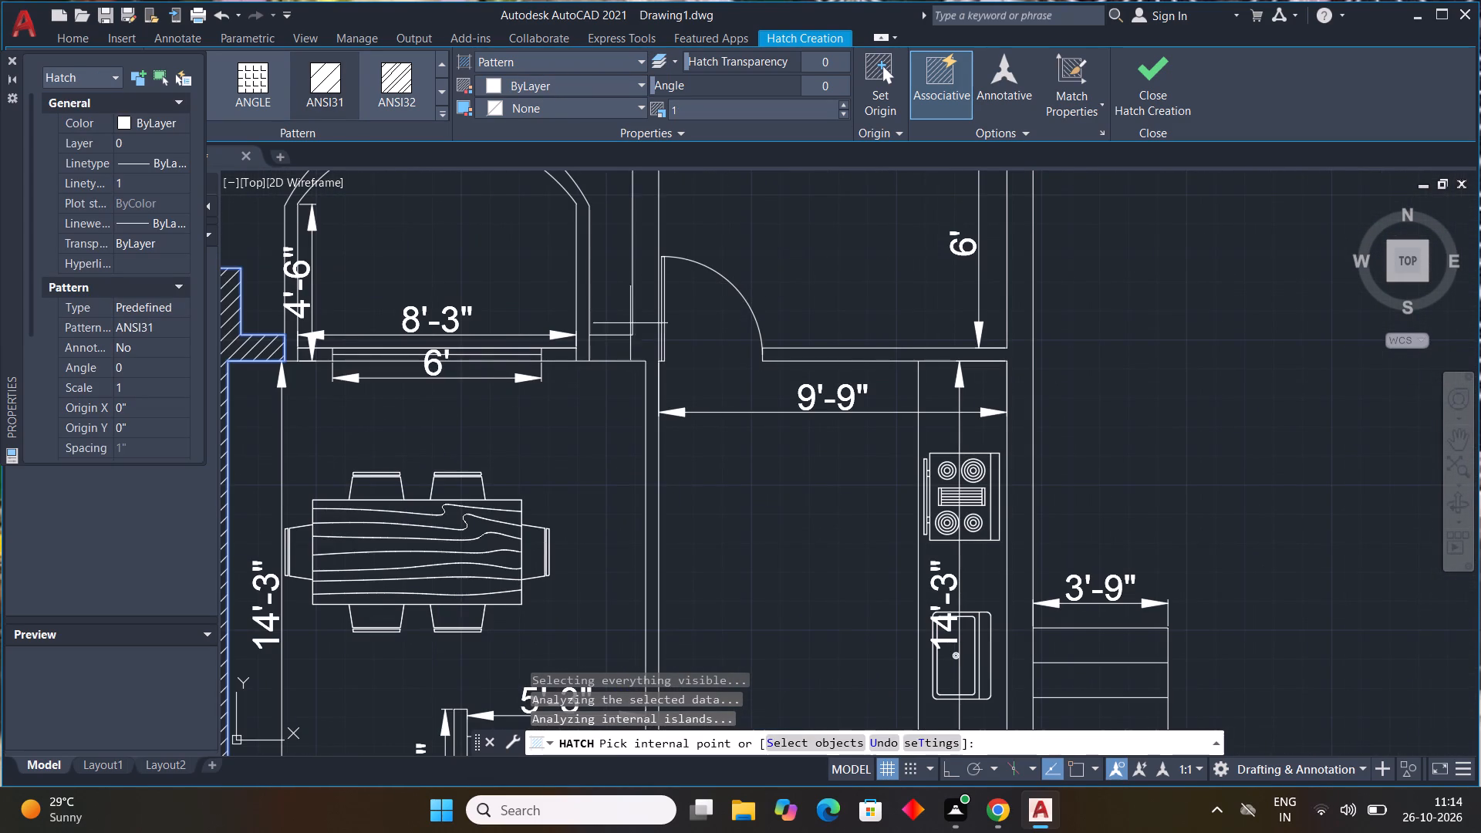
{"action": "left_click", "coordinate": [620, 351]}
{"action": "left_click", "coordinate": [585, 342]}
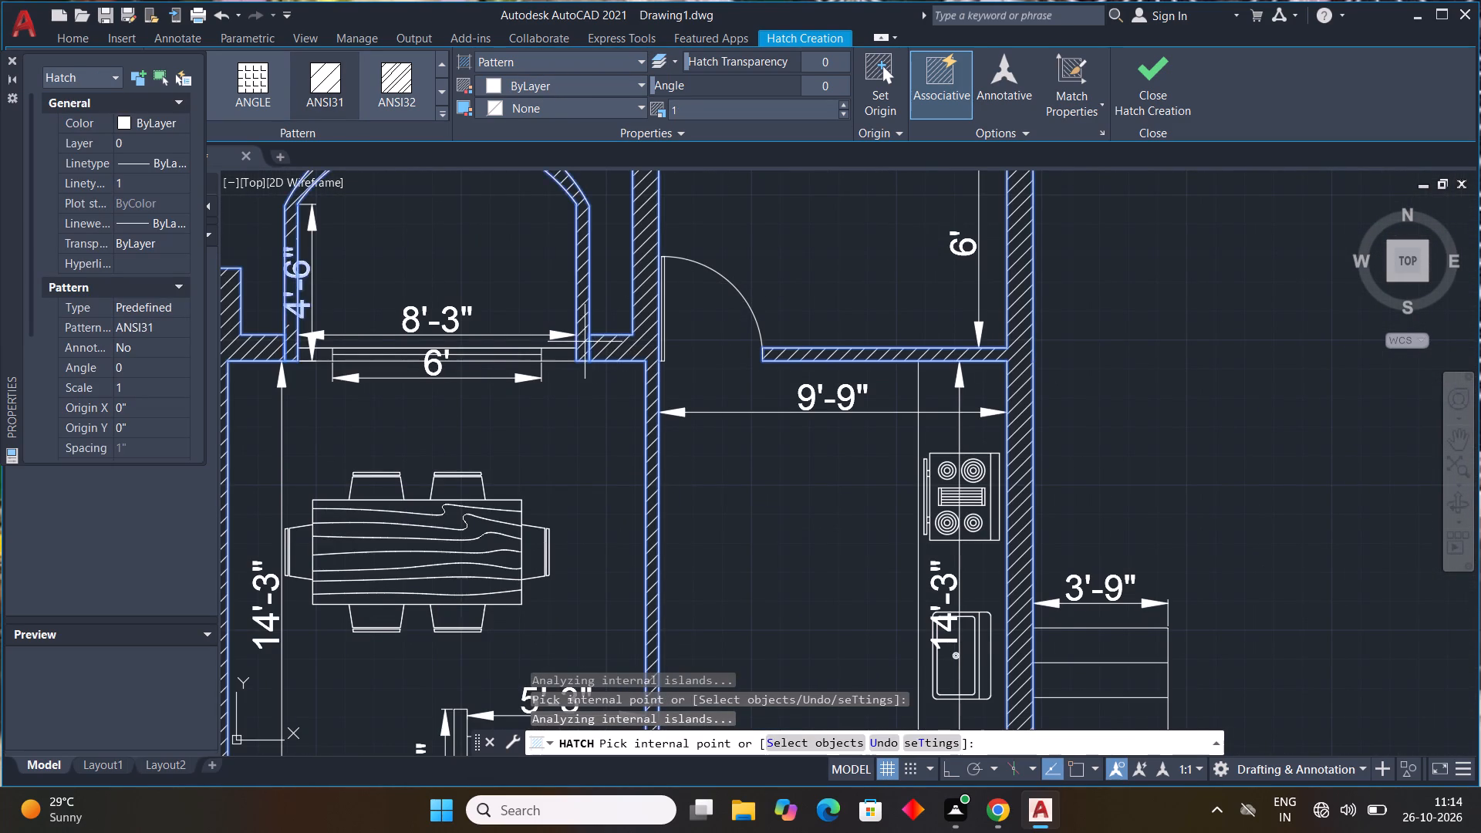
Hatch the two short wall pieces on either side of the 6' window in the dining room's north wall.
{"action": "scroll", "coordinate": [602, 339], "scroll_direction": "down", "scroll_amount": 2}
{"action": "scroll", "coordinate": [570, 351], "scroll_direction": "up", "scroll_amount": 2}
{"action": "left_click", "coordinate": [570, 352]}
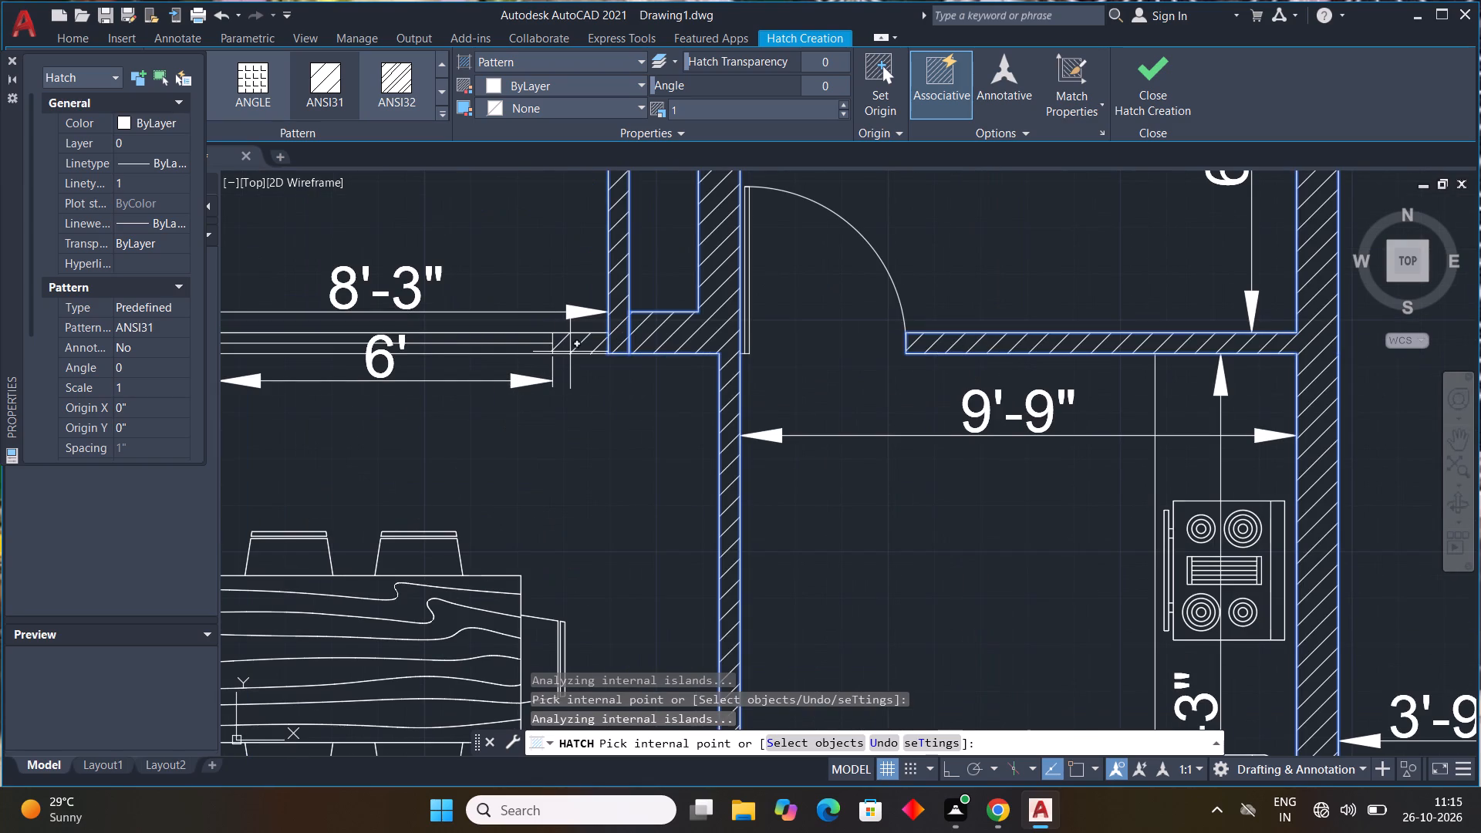
{"action": "middle_click_drag", "start_coordinate": [662, 377], "coordinate": [799, 381]}
{"action": "left_click", "coordinate": [346, 354]}
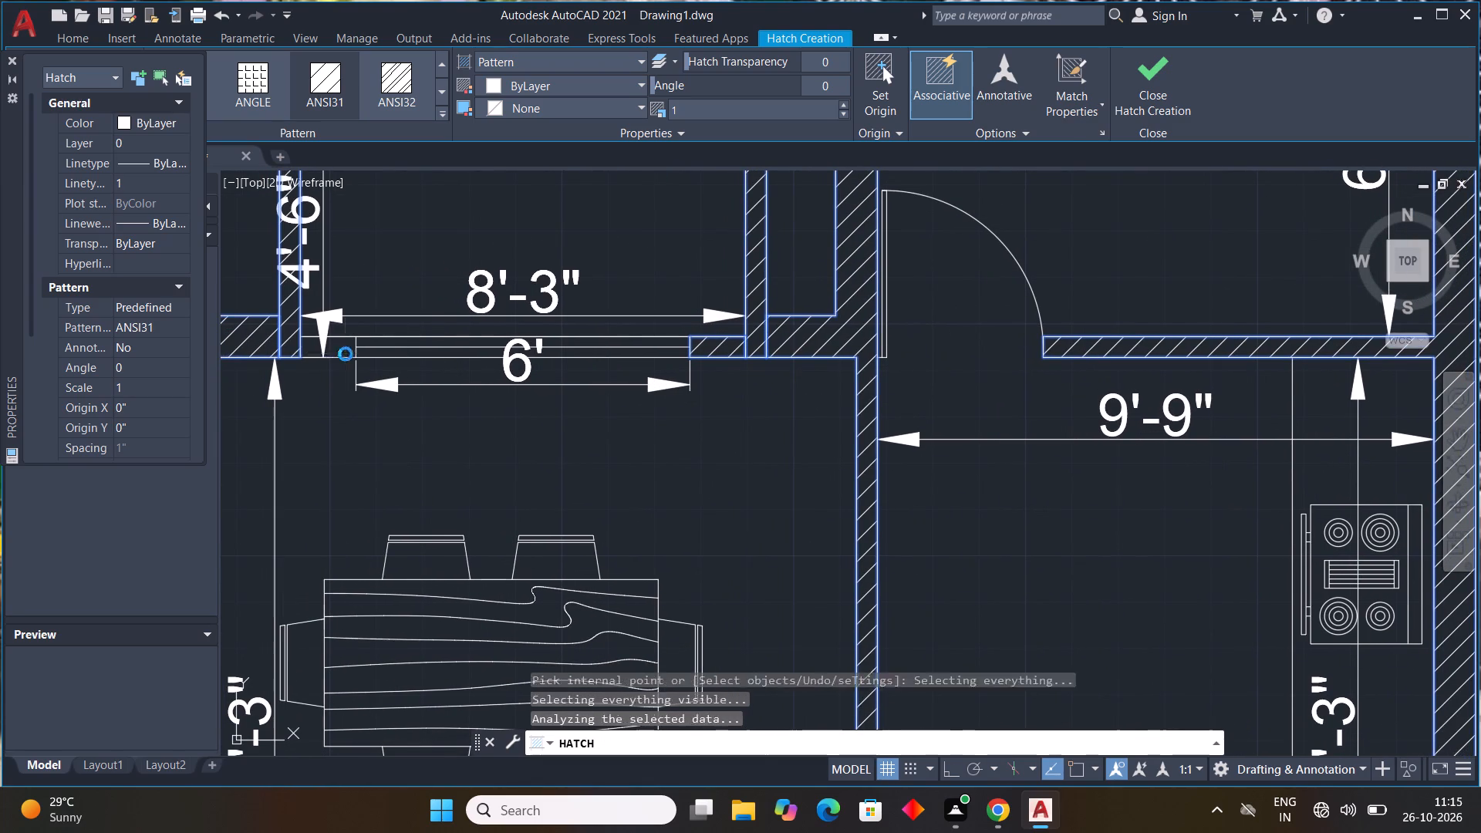
Hatch the outer wall around the east and south sides of the staircase room and finish the hatching.
{"action": "scroll", "coordinate": [526, 377], "scroll_direction": "down", "scroll_amount": 3}
{"action": "scroll", "coordinate": [833, 400], "scroll_direction": "down", "scroll_amount": 1}
{"action": "middle_click_drag", "start_coordinate": [831, 400], "coordinate": [844, 305]}
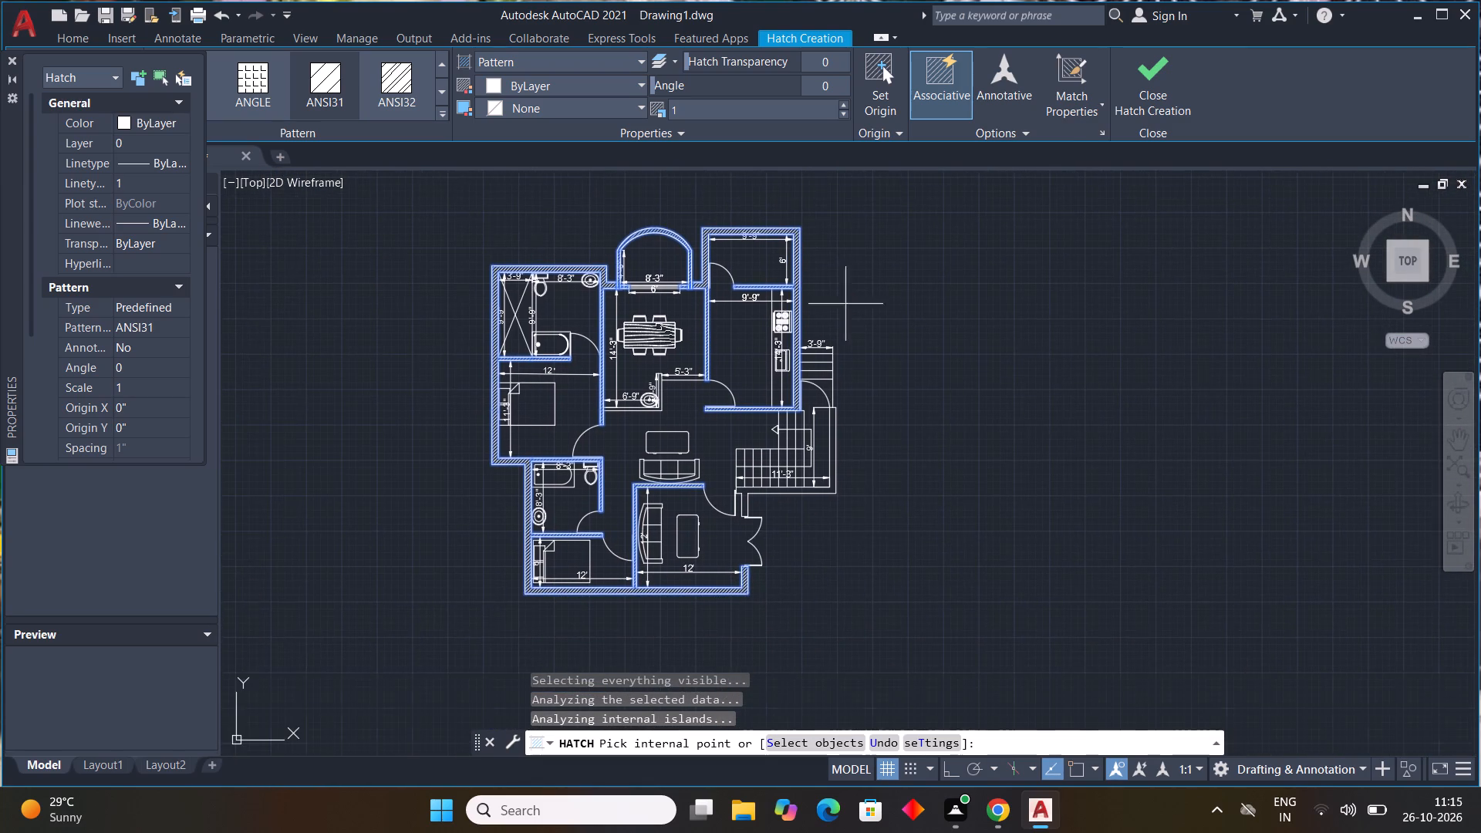
{"action": "middle_click_drag", "start_coordinate": [867, 494], "coordinate": [889, 427]}
{"action": "scroll", "coordinate": [791, 433], "scroll_direction": "up", "scroll_amount": 2}
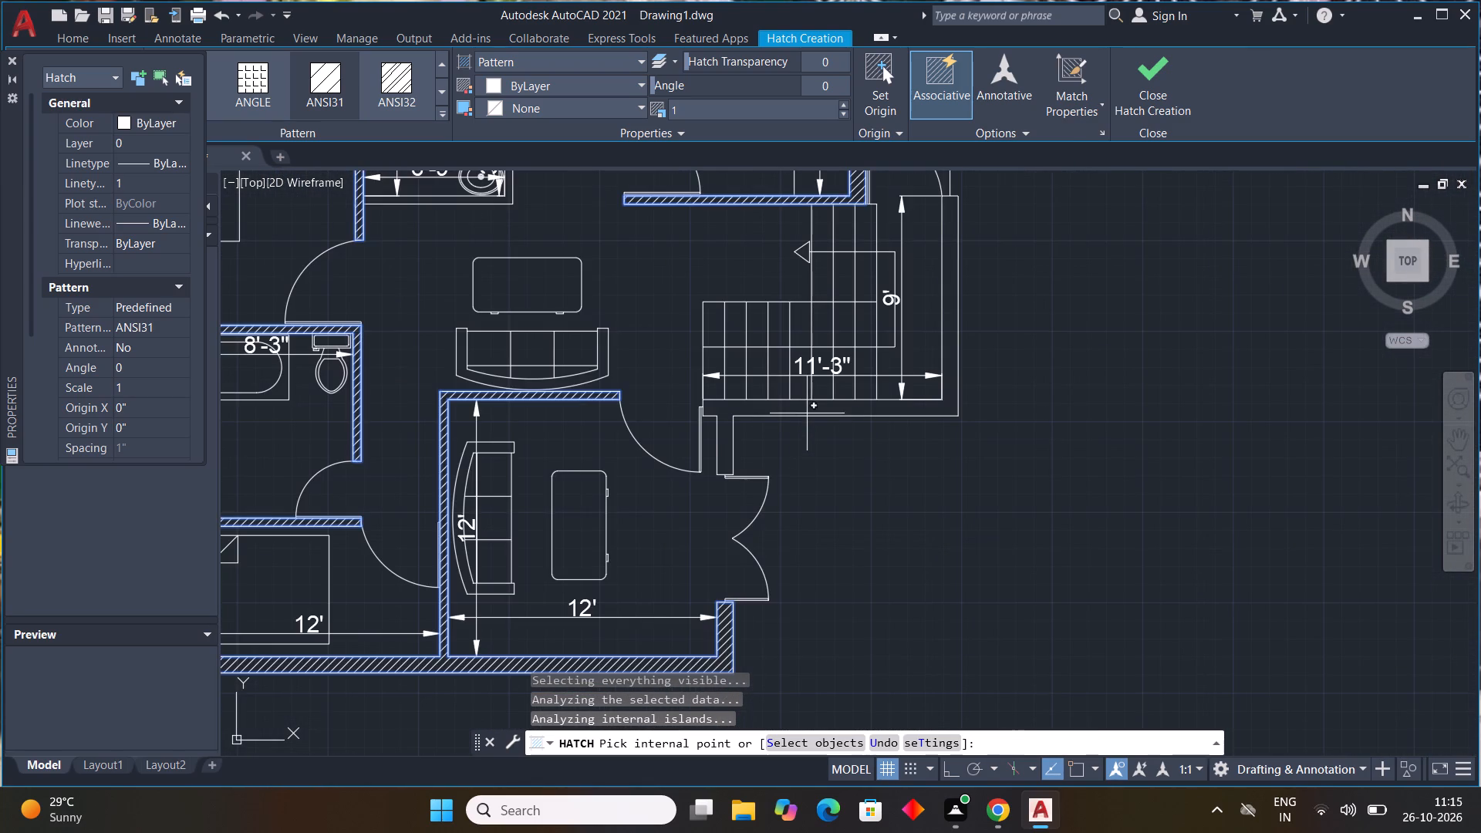
{"action": "left_click", "coordinate": [807, 413]}
{"action": "middle_click_drag", "start_coordinate": [756, 454], "coordinate": [929, 407]}
{"action": "scroll", "coordinate": [911, 414], "scroll_direction": "down", "scroll_amount": 1}
{"action": "scroll", "coordinate": [769, 492], "scroll_direction": "down", "scroll_amount": 1}
{"action": "key", "text": "Escape"}
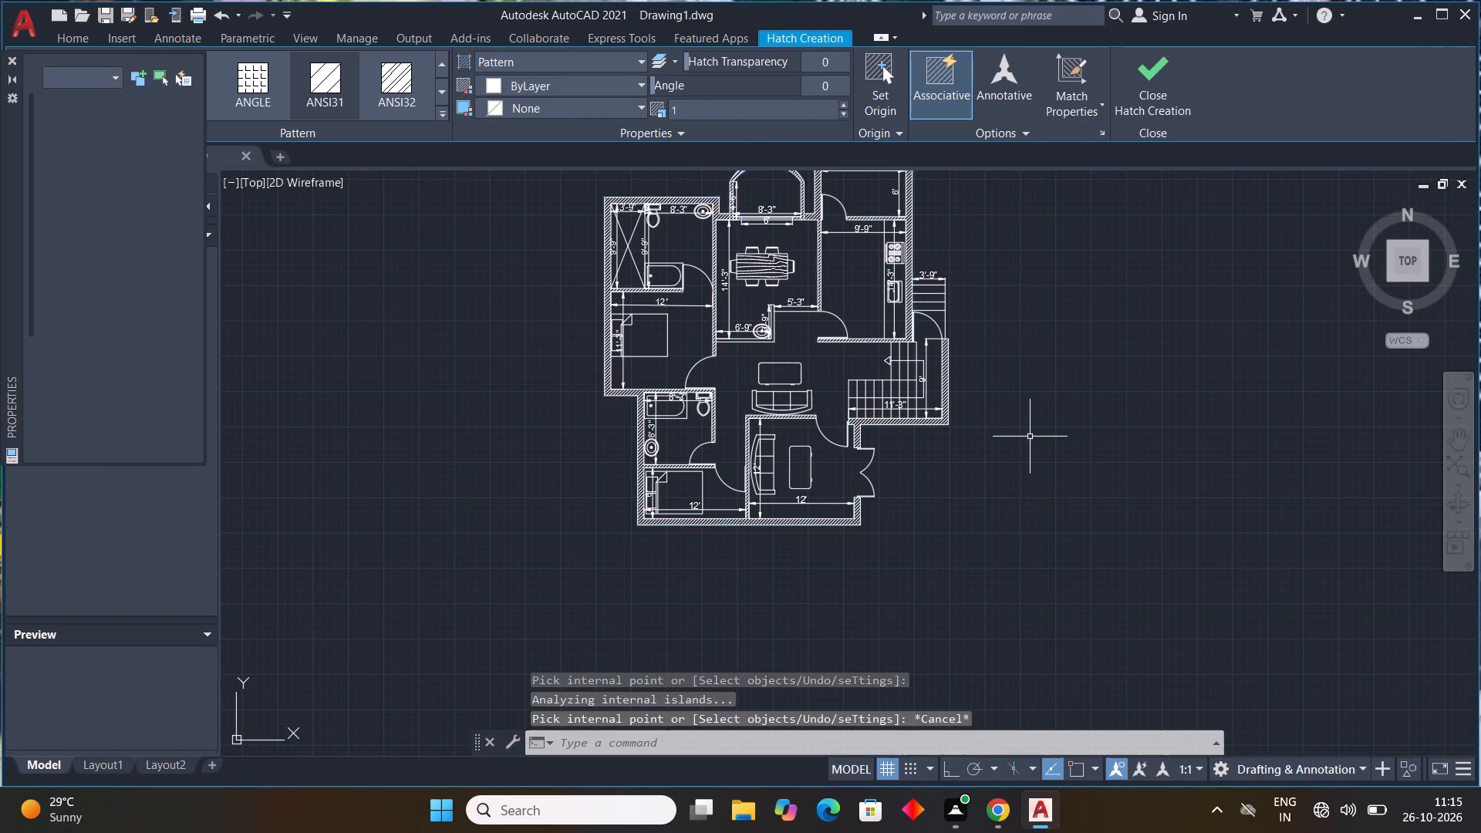
{"action": "key", "text": "Escape"}
Dimension the building's overall width from the northwest outer corner to the staircase room's east outer face, placing the dimension north of the plan.
{"action": "middle_click_drag", "start_coordinate": [1014, 423], "coordinate": [919, 443]}
{"action": "scroll", "coordinate": [1014, 423], "scroll_direction": "down", "scroll_amount": 1}
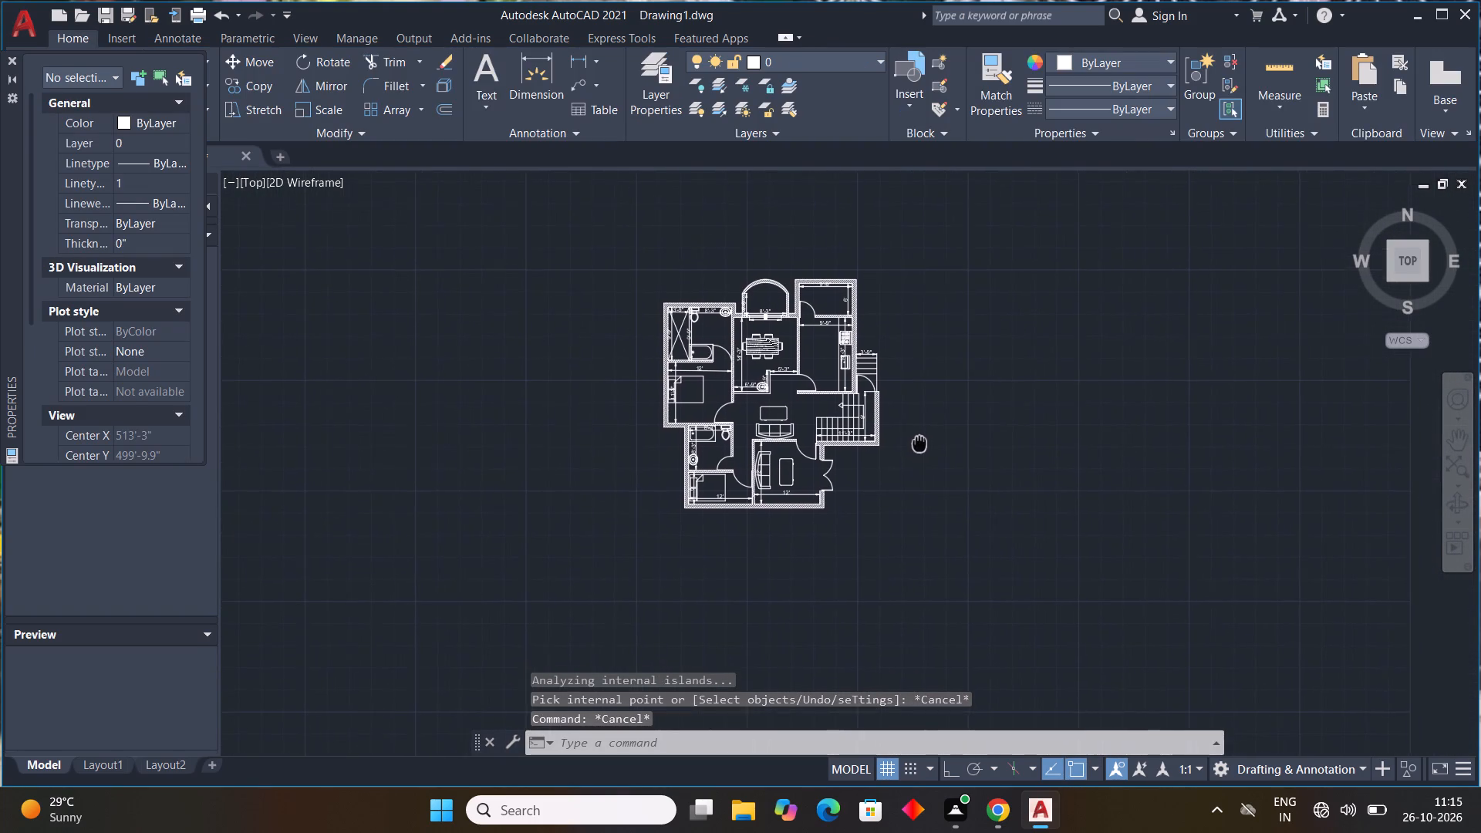
{"action": "middle_click_drag", "start_coordinate": [919, 443], "coordinate": [915, 440]}
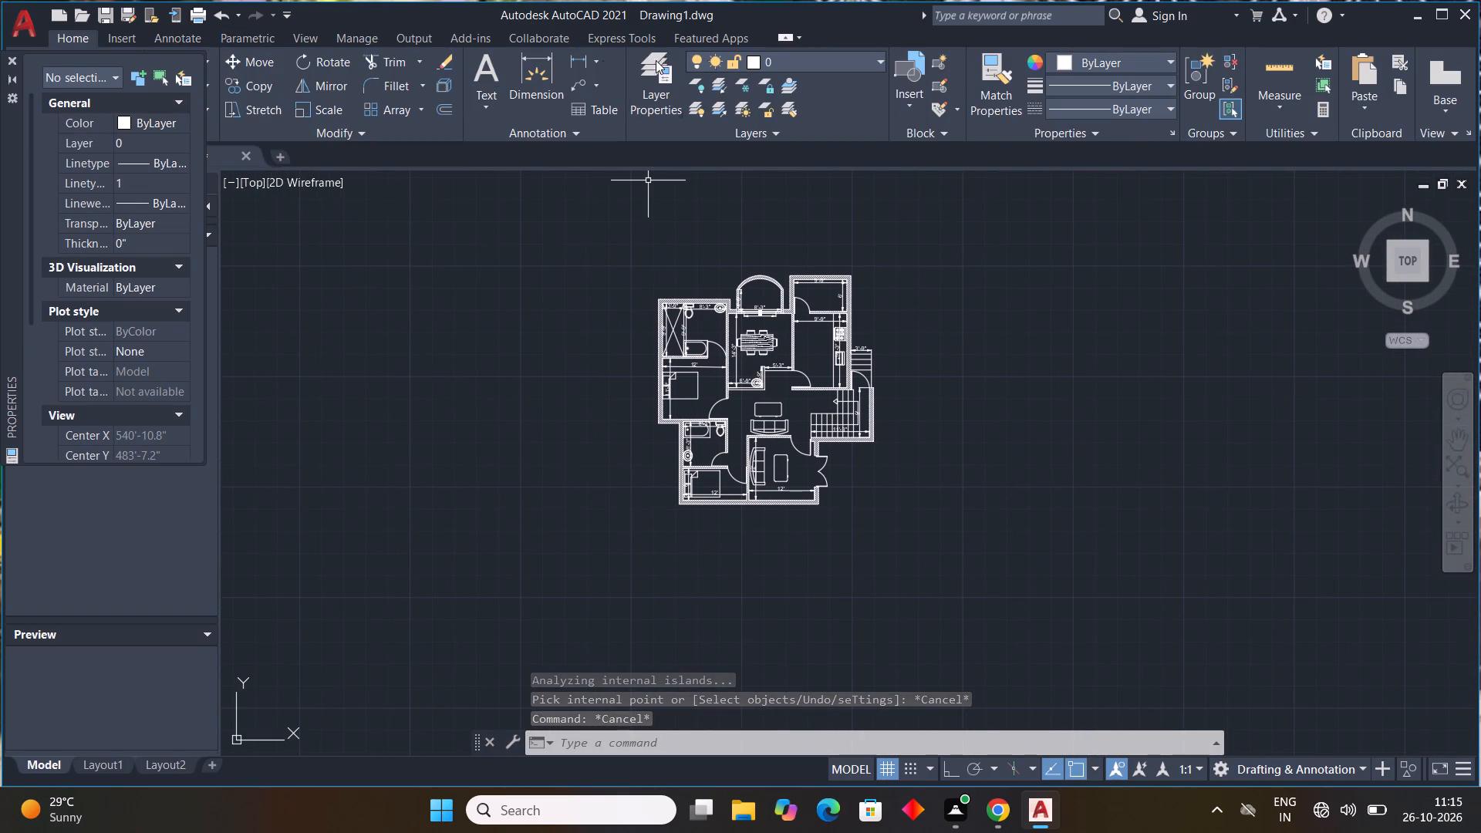
{"action": "left_click", "coordinate": [526, 67]}
{"action": "scroll", "coordinate": [602, 222], "scroll_direction": "up", "scroll_amount": 3}
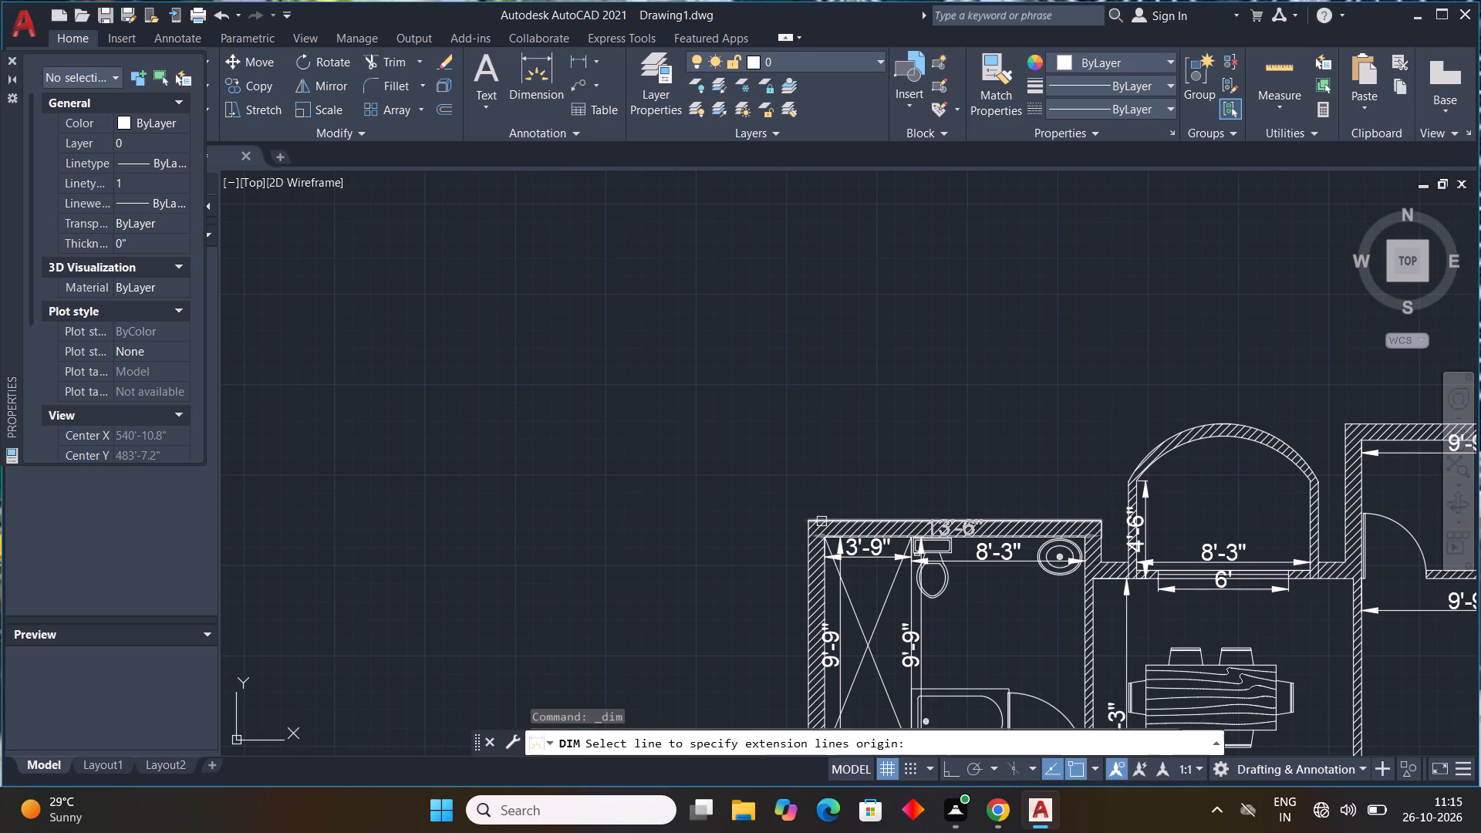
{"action": "left_click", "coordinate": [808, 521]}
{"action": "scroll", "coordinate": [990, 440], "scroll_direction": "down", "scroll_amount": 2}
{"action": "middle_click_drag", "start_coordinate": [990, 440], "coordinate": [927, 424]}
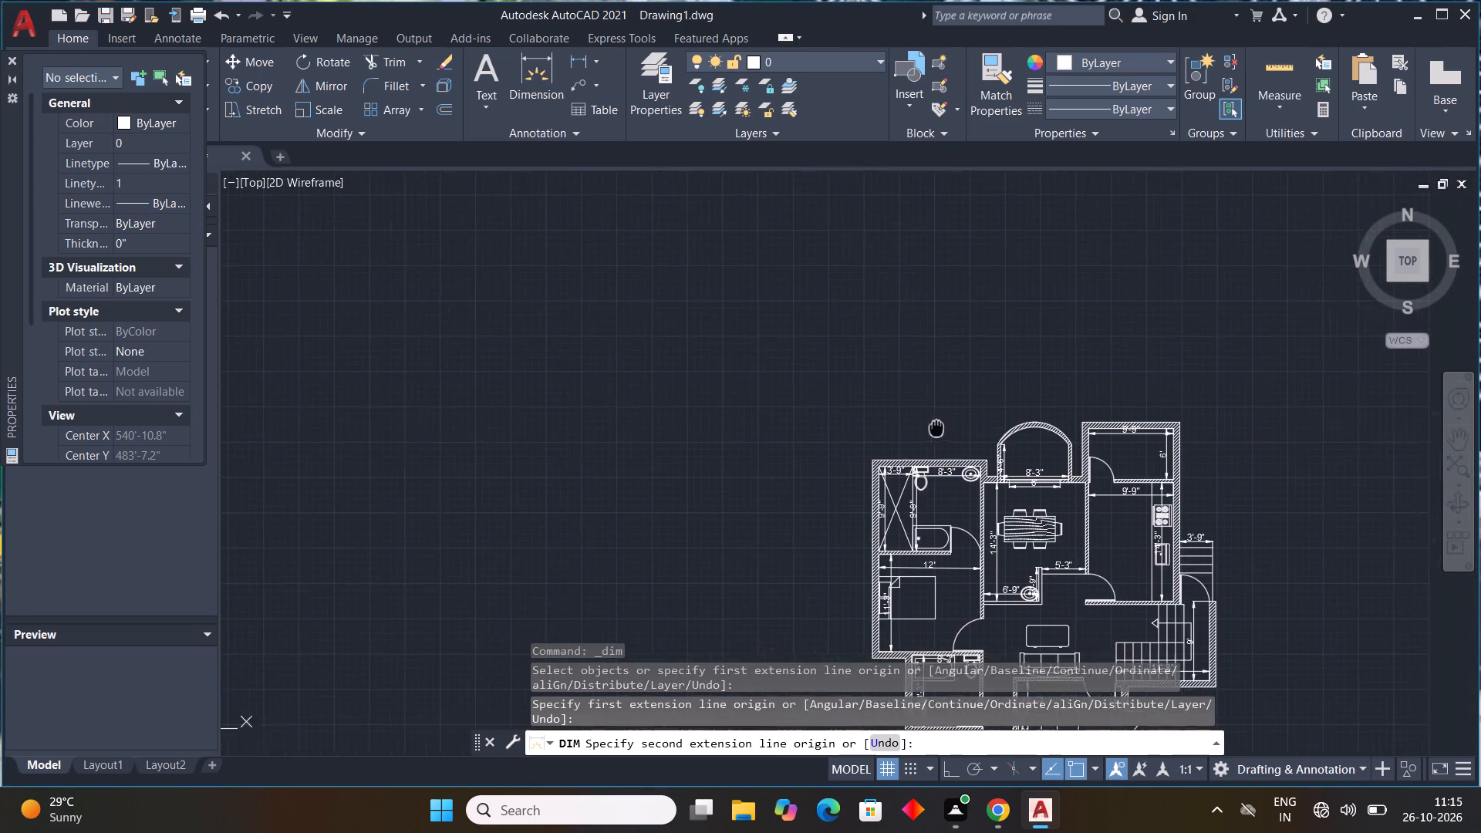
{"action": "middle_click_drag", "start_coordinate": [927, 424], "coordinate": [648, 352]}
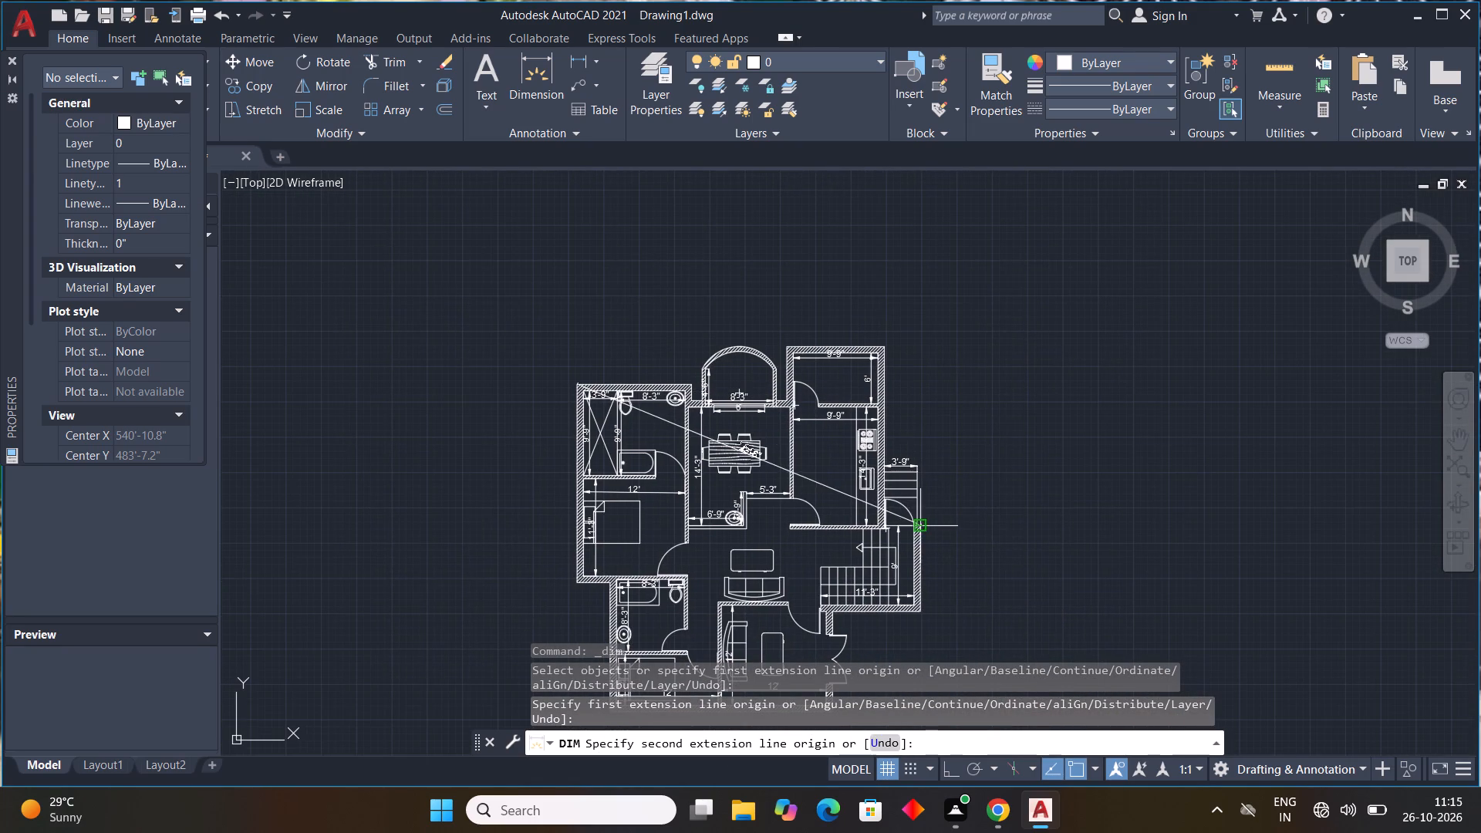
{"action": "scroll", "coordinate": [926, 531], "scroll_direction": "up", "scroll_amount": 3}
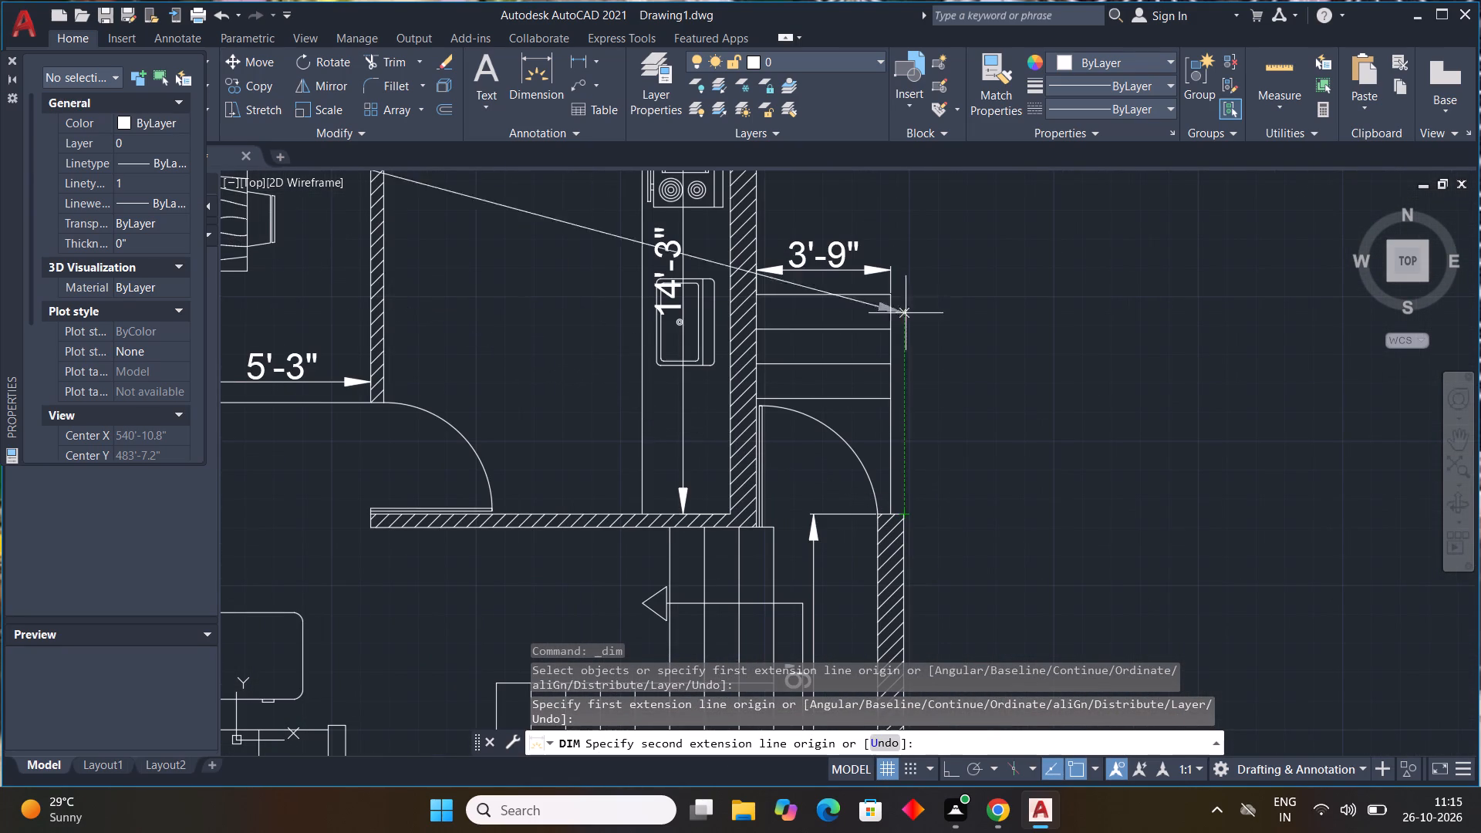
{"action": "middle_click_drag", "start_coordinate": [915, 226], "coordinate": [886, 378]}
{"action": "scroll", "coordinate": [886, 376], "scroll_direction": "up", "scroll_amount": 1}
{"action": "scroll", "coordinate": [877, 245], "scroll_direction": "down", "scroll_amount": 3}
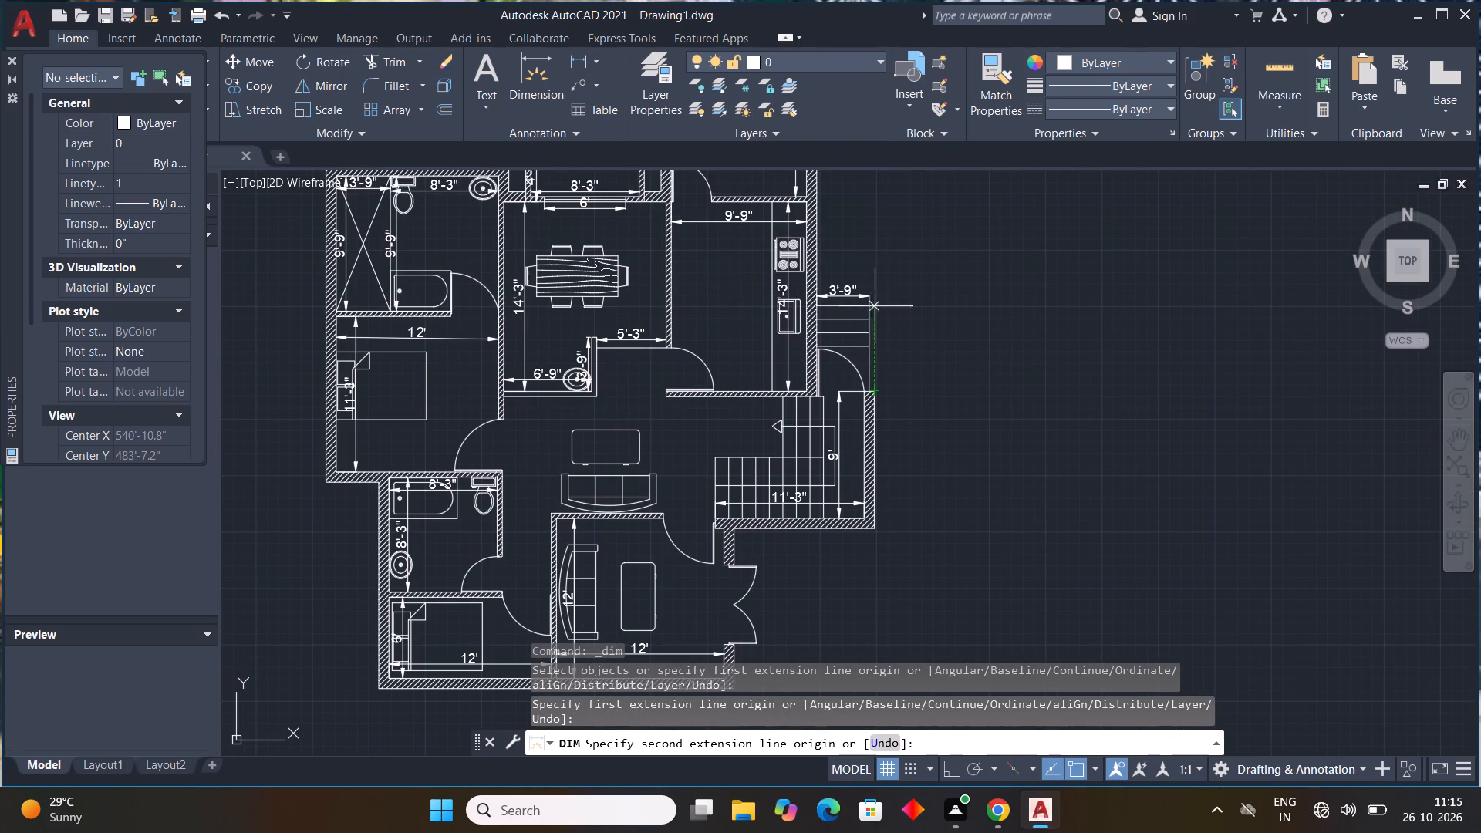
{"action": "middle_click_drag", "start_coordinate": [873, 248], "coordinate": [889, 368]}
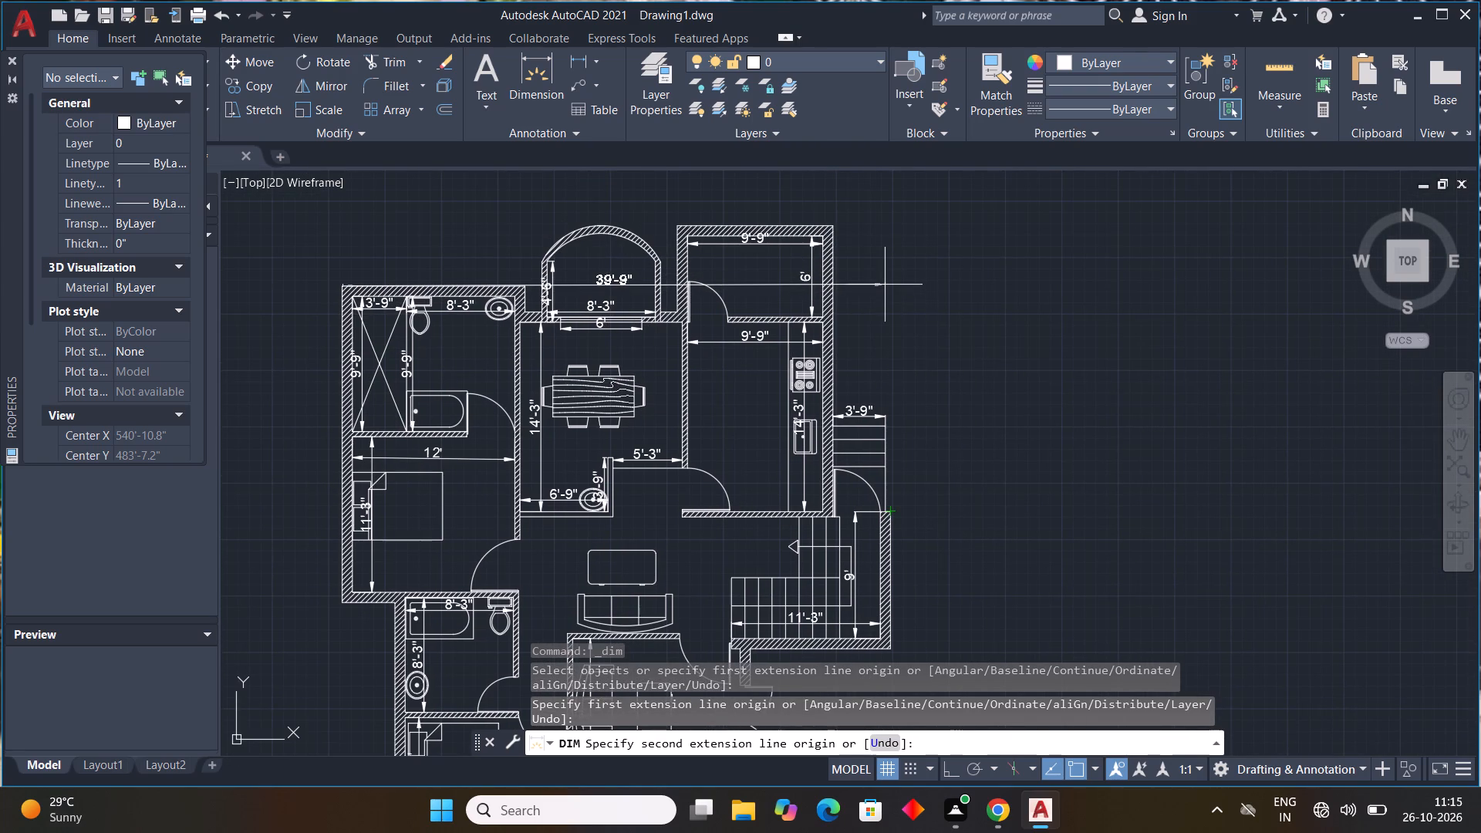
{"action": "left_click", "coordinate": [889, 285]}
{"action": "scroll", "coordinate": [899, 242], "scroll_direction": "down", "scroll_amount": 1}
{"action": "middle_click_drag", "start_coordinate": [899, 242], "coordinate": [906, 282]}
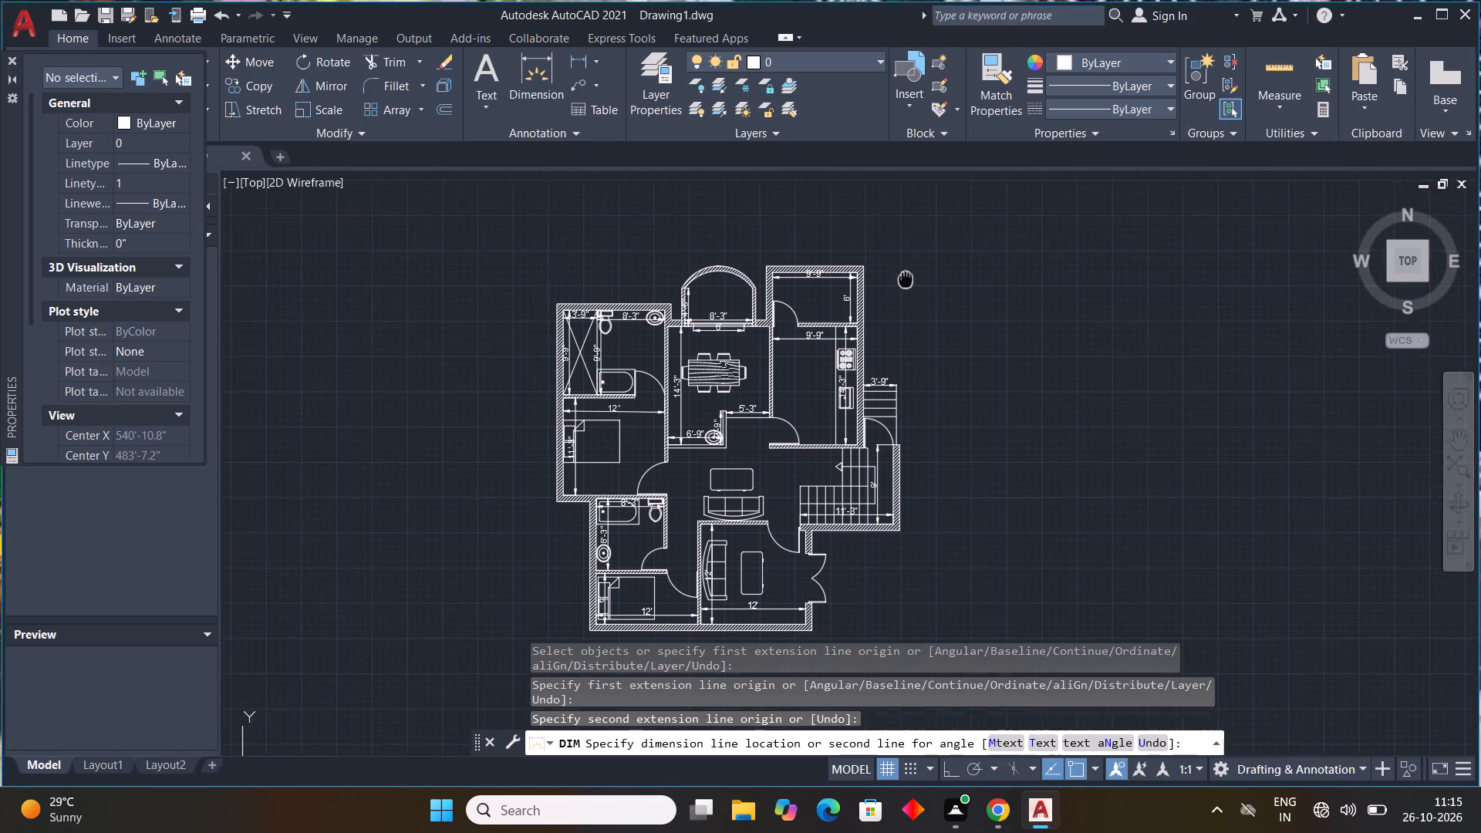
{"action": "middle_click_drag", "start_coordinate": [906, 282], "coordinate": [909, 298]}
{"action": "left_click", "coordinate": [908, 272]}
{"action": "scroll", "coordinate": [991, 316], "scroll_direction": "down", "scroll_amount": 1}
{"action": "middle_click_drag", "start_coordinate": [991, 316], "coordinate": [997, 282]}
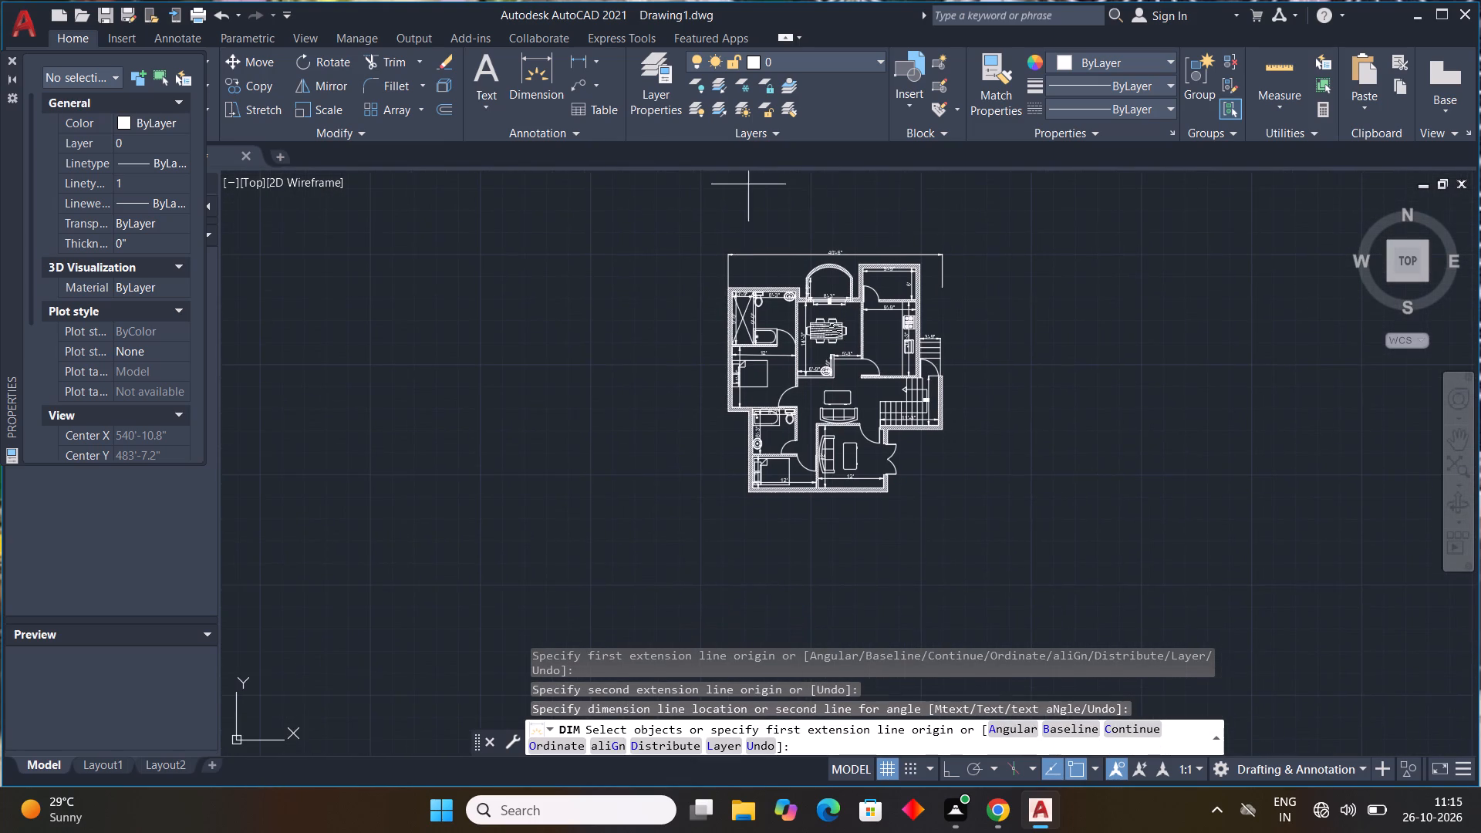
Dimension the building's overall length from the southwest outer corner to the northwest outer corner, placing the dimension west of the plan.
{"action": "left_click", "coordinate": [552, 95]}
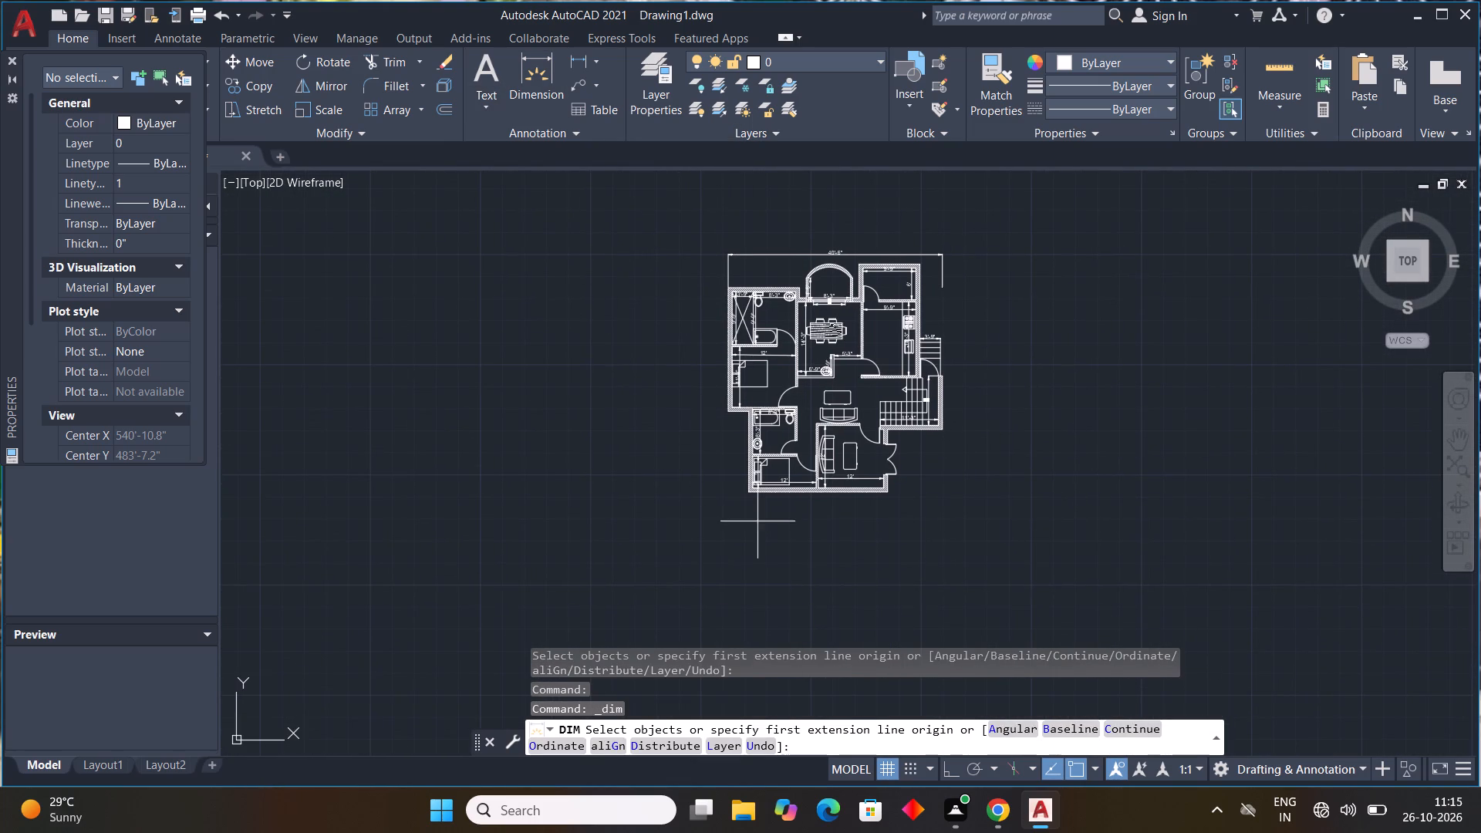
{"action": "scroll", "coordinate": [752, 497], "scroll_direction": "up", "scroll_amount": 2}
{"action": "left_click_drag", "start_coordinate": [740, 486], "coordinate": [738, 468]}
{"action": "middle_click_drag", "start_coordinate": [751, 263], "coordinate": [725, 474]}
{"action": "scroll", "coordinate": [751, 263], "scroll_direction": "down", "scroll_amount": 1}
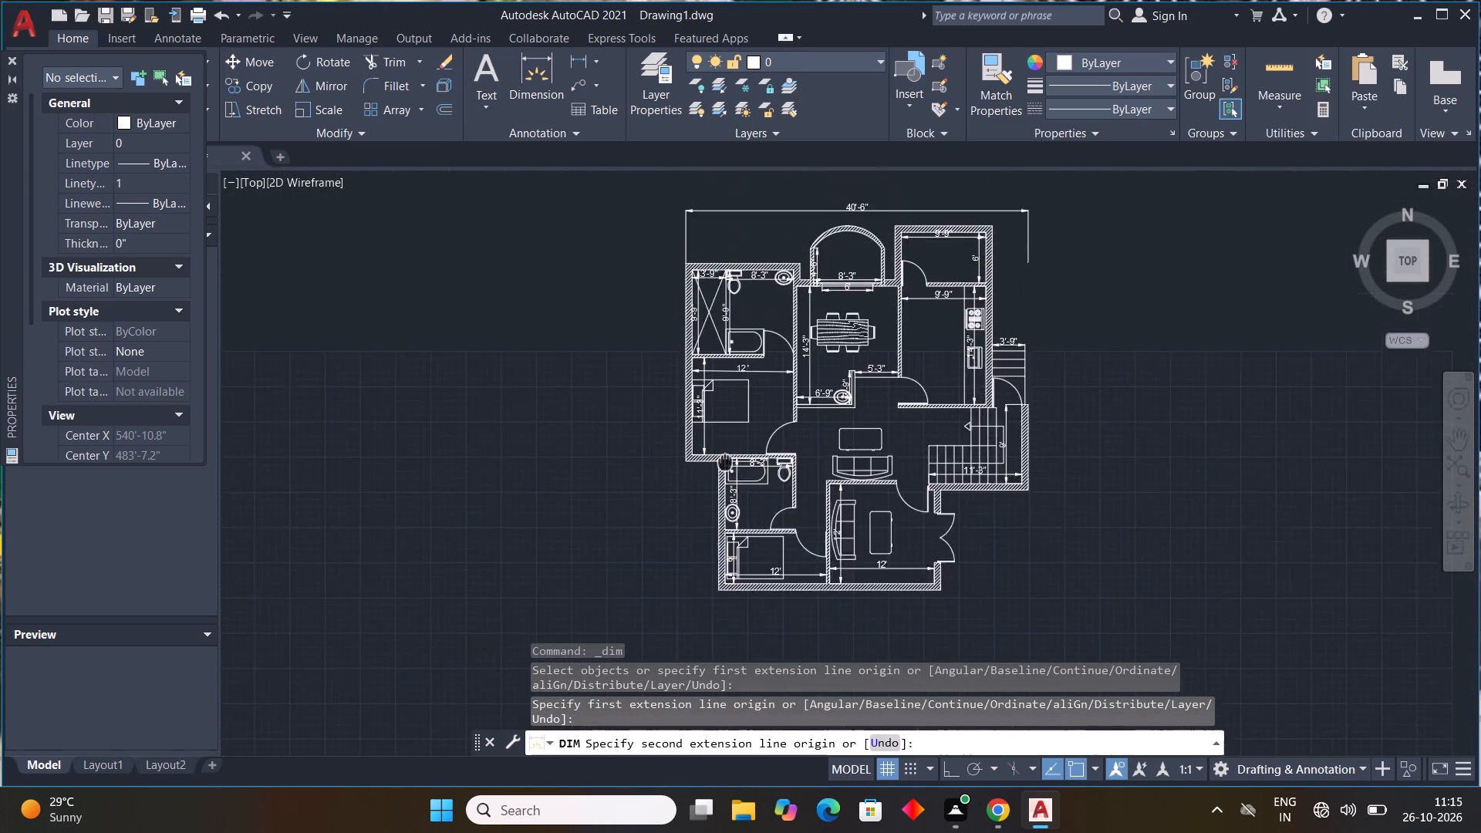
{"action": "middle_click_drag", "start_coordinate": [725, 474], "coordinate": [725, 540]}
{"action": "scroll", "coordinate": [725, 542], "scroll_direction": "down", "scroll_amount": 1}
{"action": "scroll", "coordinate": [720, 500], "scroll_direction": "up", "scroll_amount": 1}
{"action": "scroll", "coordinate": [686, 369], "scroll_direction": "up", "scroll_amount": 3}
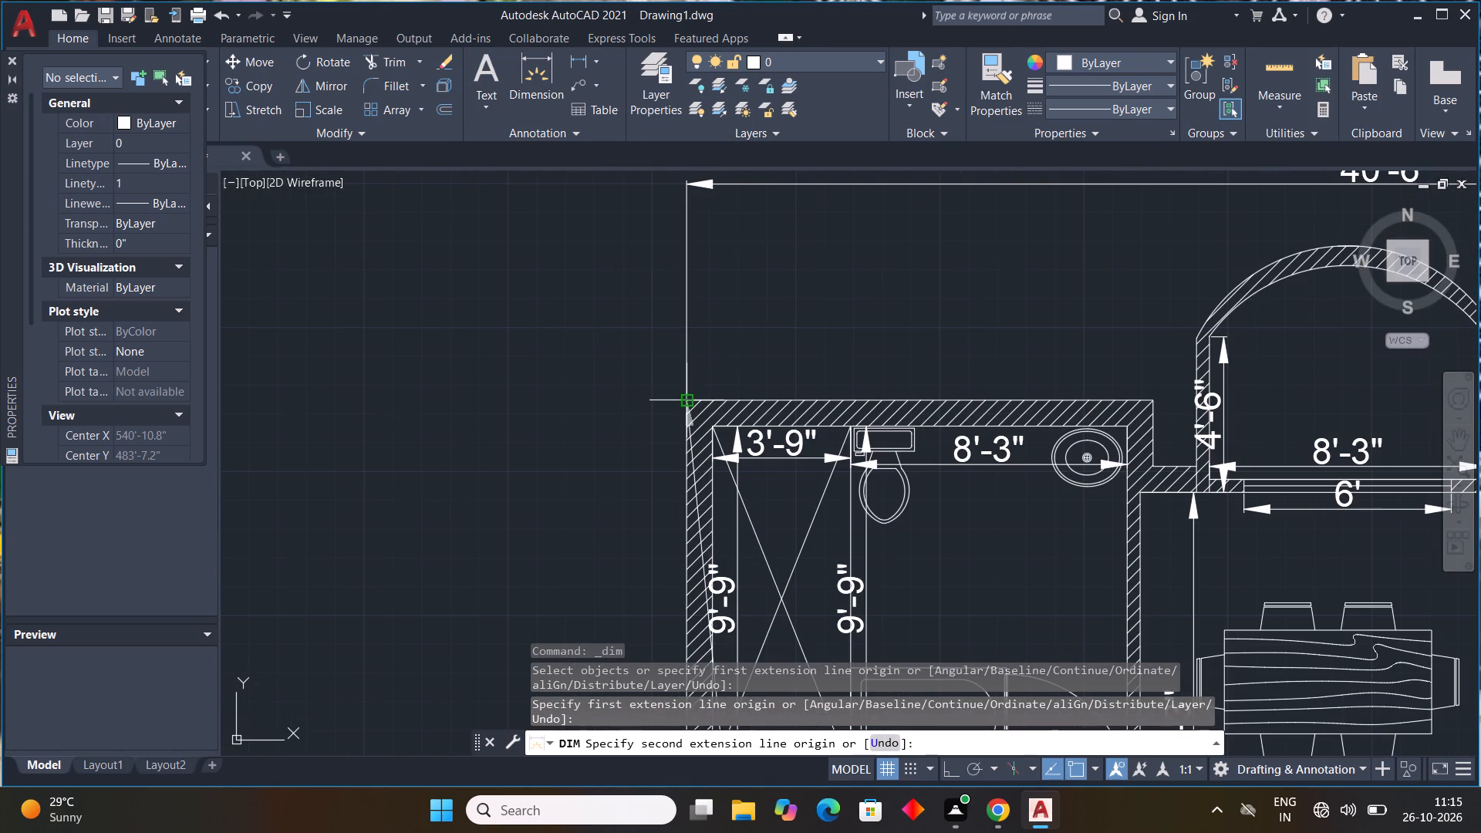
{"action": "left_click", "coordinate": [682, 401]}
{"action": "scroll", "coordinate": [617, 362], "scroll_direction": "down", "scroll_amount": 3}
{"action": "middle_click_drag", "start_coordinate": [627, 344], "coordinate": [635, 271]}
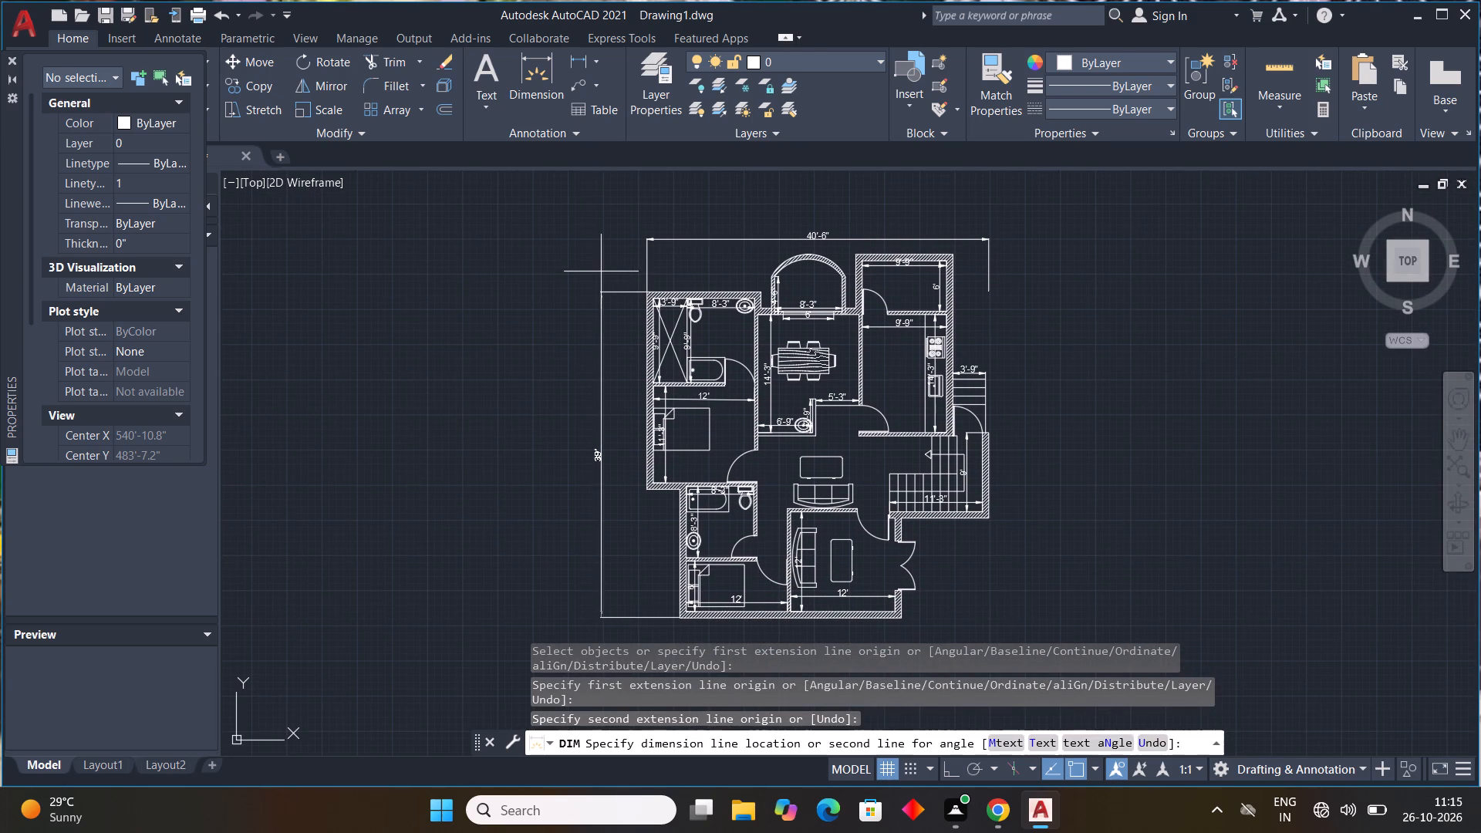
{"action": "left_click", "coordinate": [602, 274]}
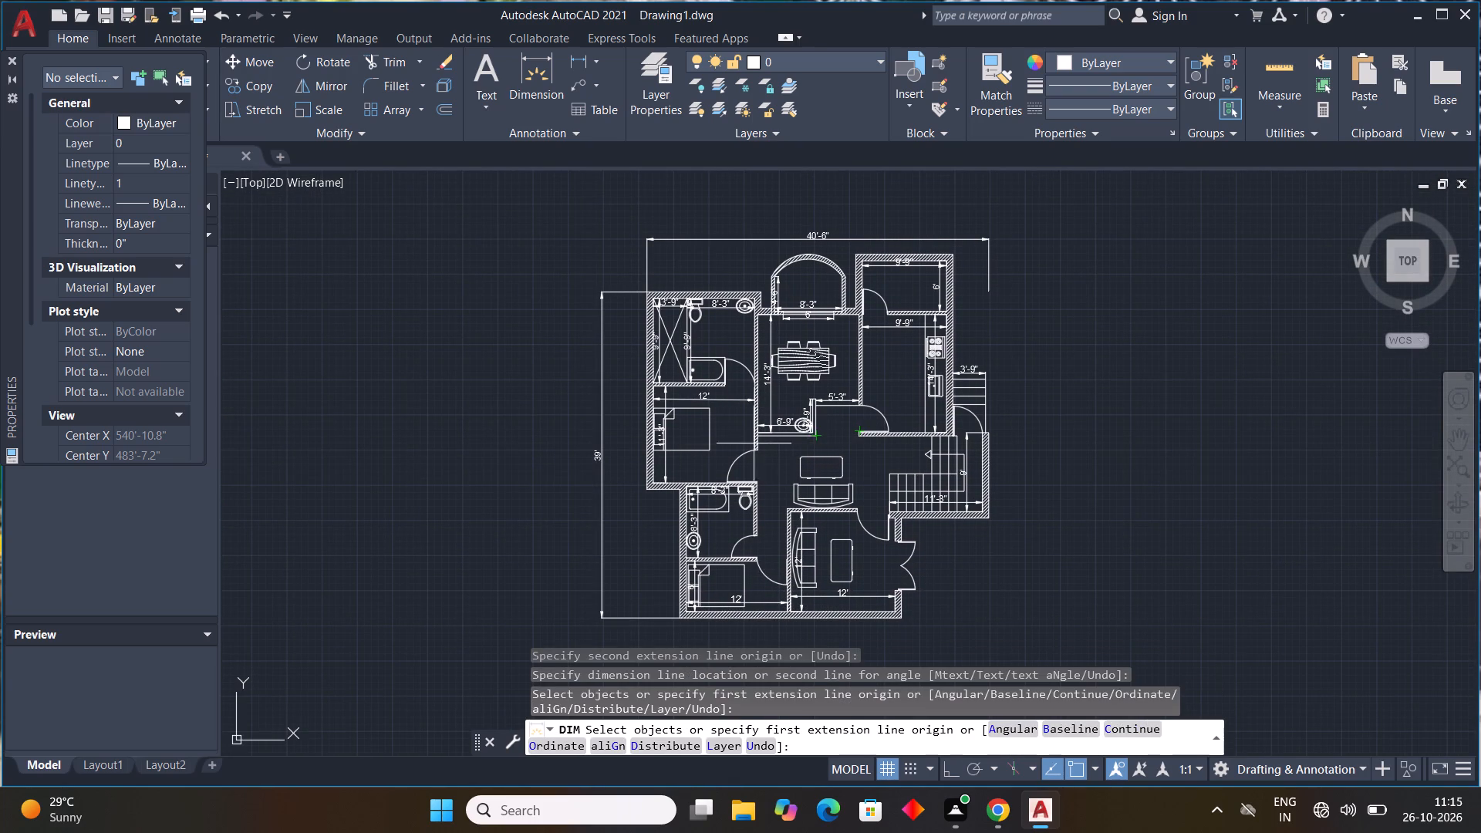
{"action": "key", "text": "Escape"}
{"action": "key", "text": "Escape"}
{"action": "key", "text": "Escape"}
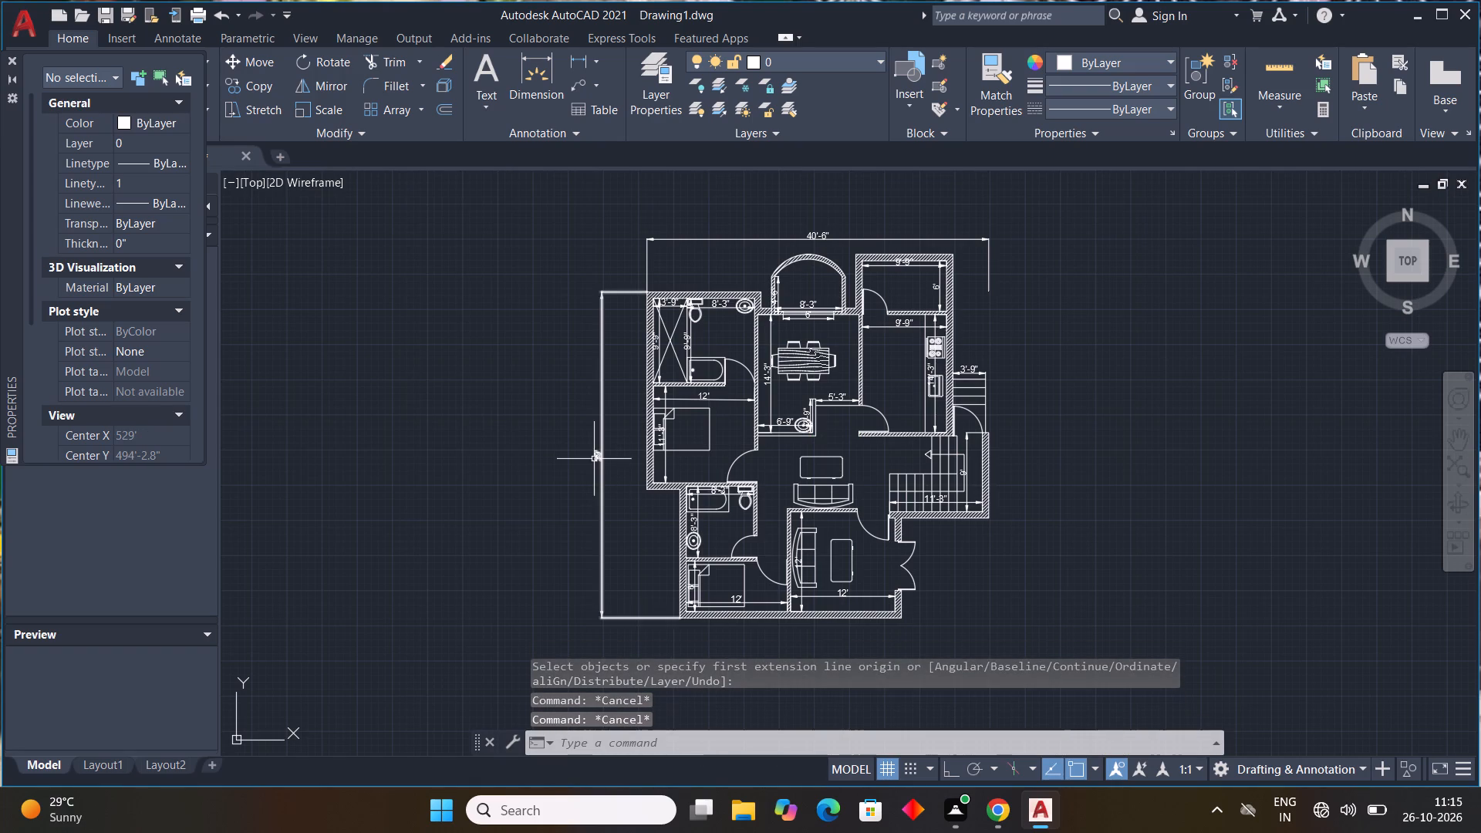
Override the text of the overall dimension west of the plan with 43'.
{"action": "double_click", "coordinate": [594, 459]}
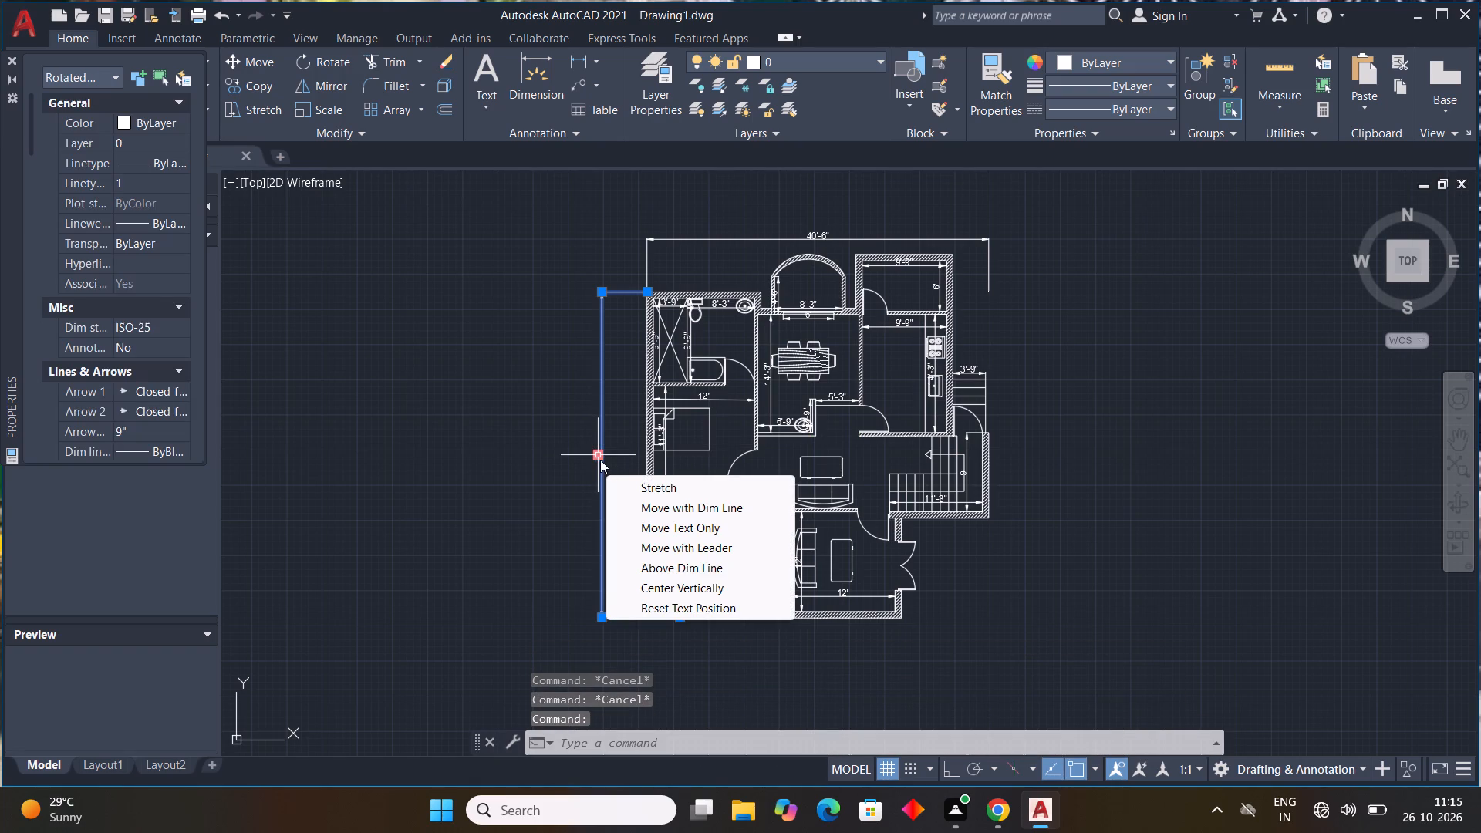
{"action": "scroll", "coordinate": [598, 481], "scroll_direction": "up", "scroll_amount": 2}
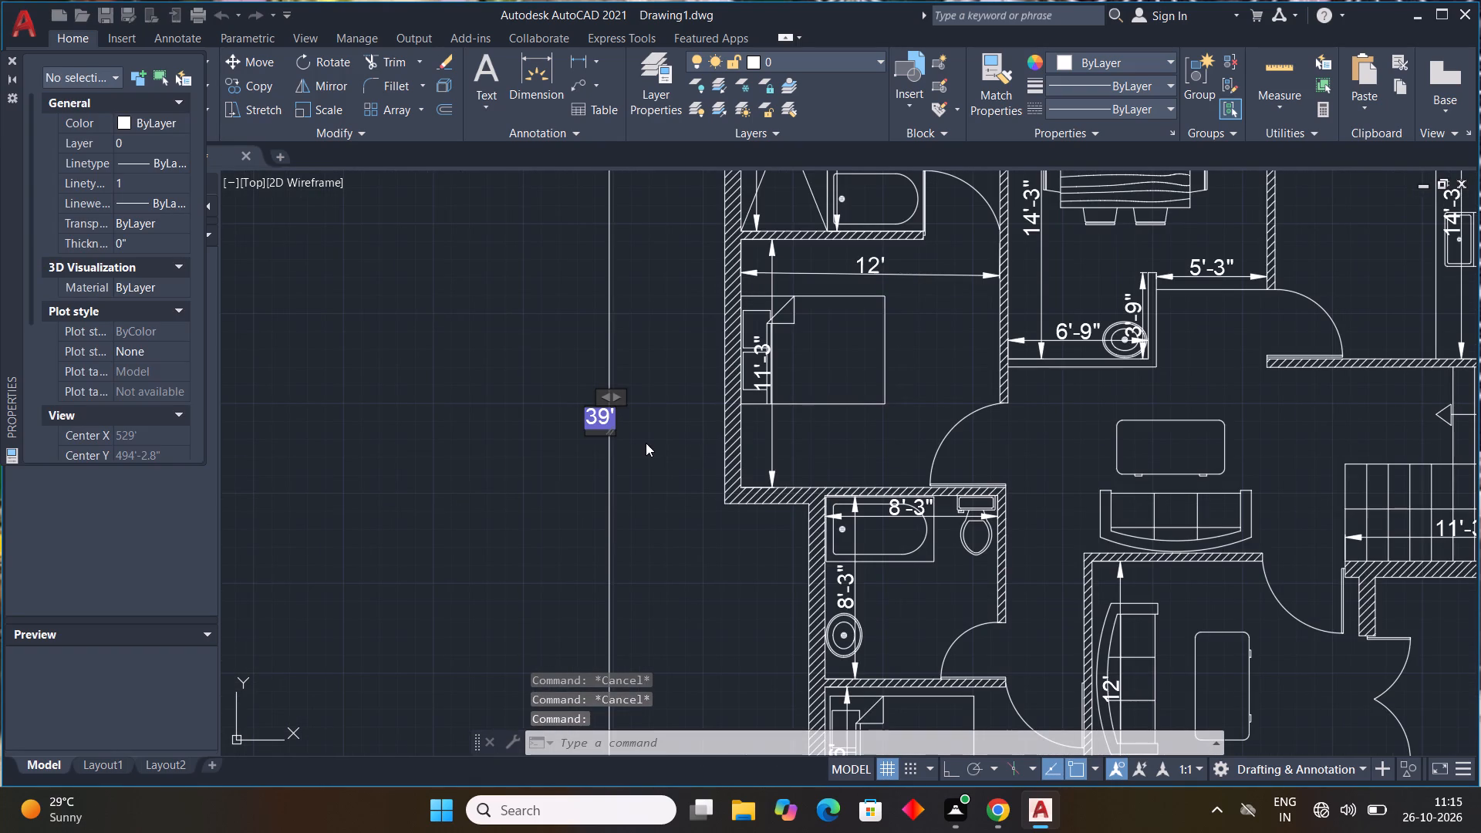
{"action": "key", "text": "BackSpace"}
{"action": "type", "text": "43"}
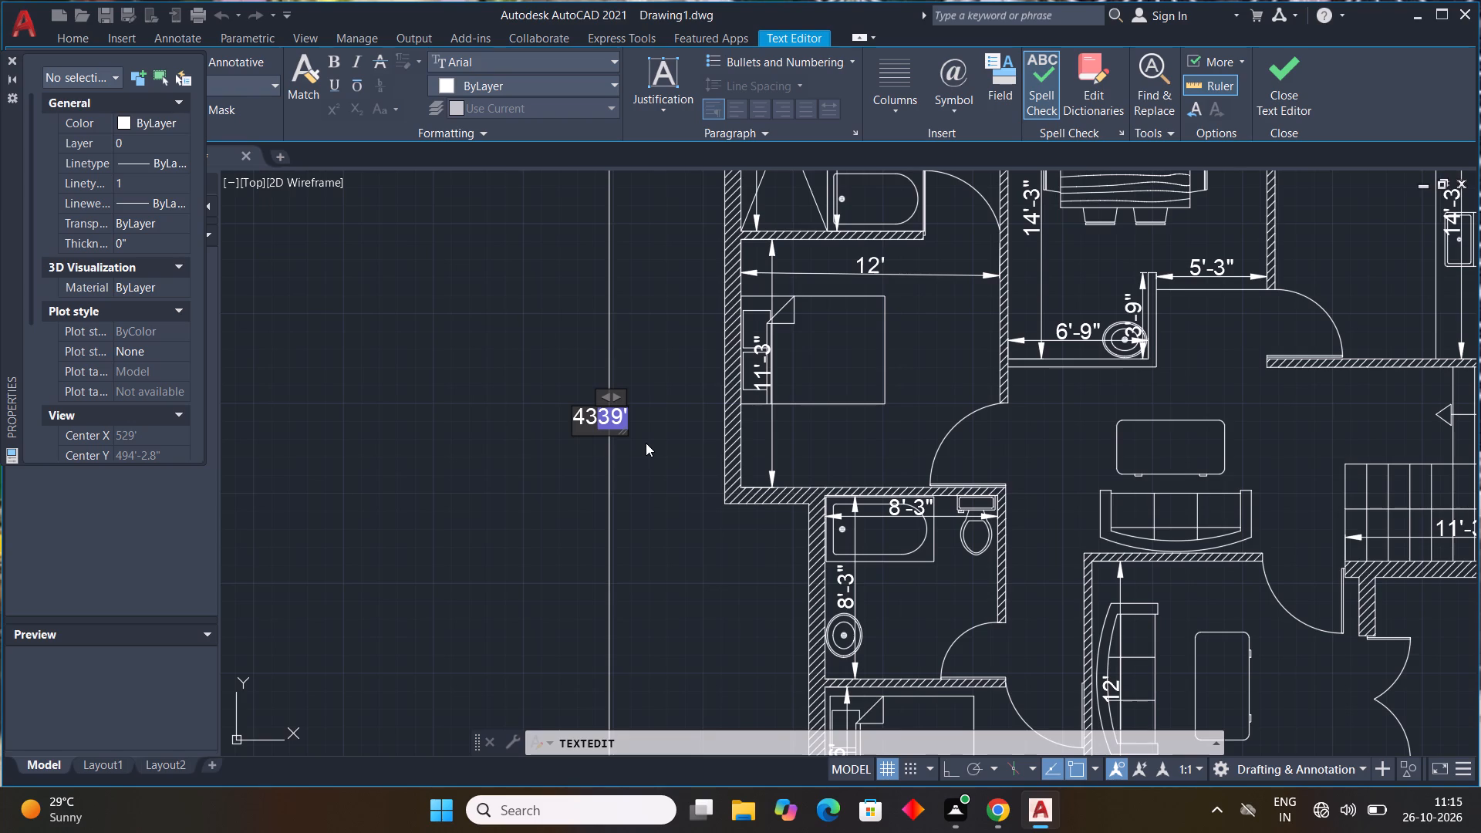
{"action": "key", "text": "Delete"}
{"action": "key", "text": "apostrophe"}
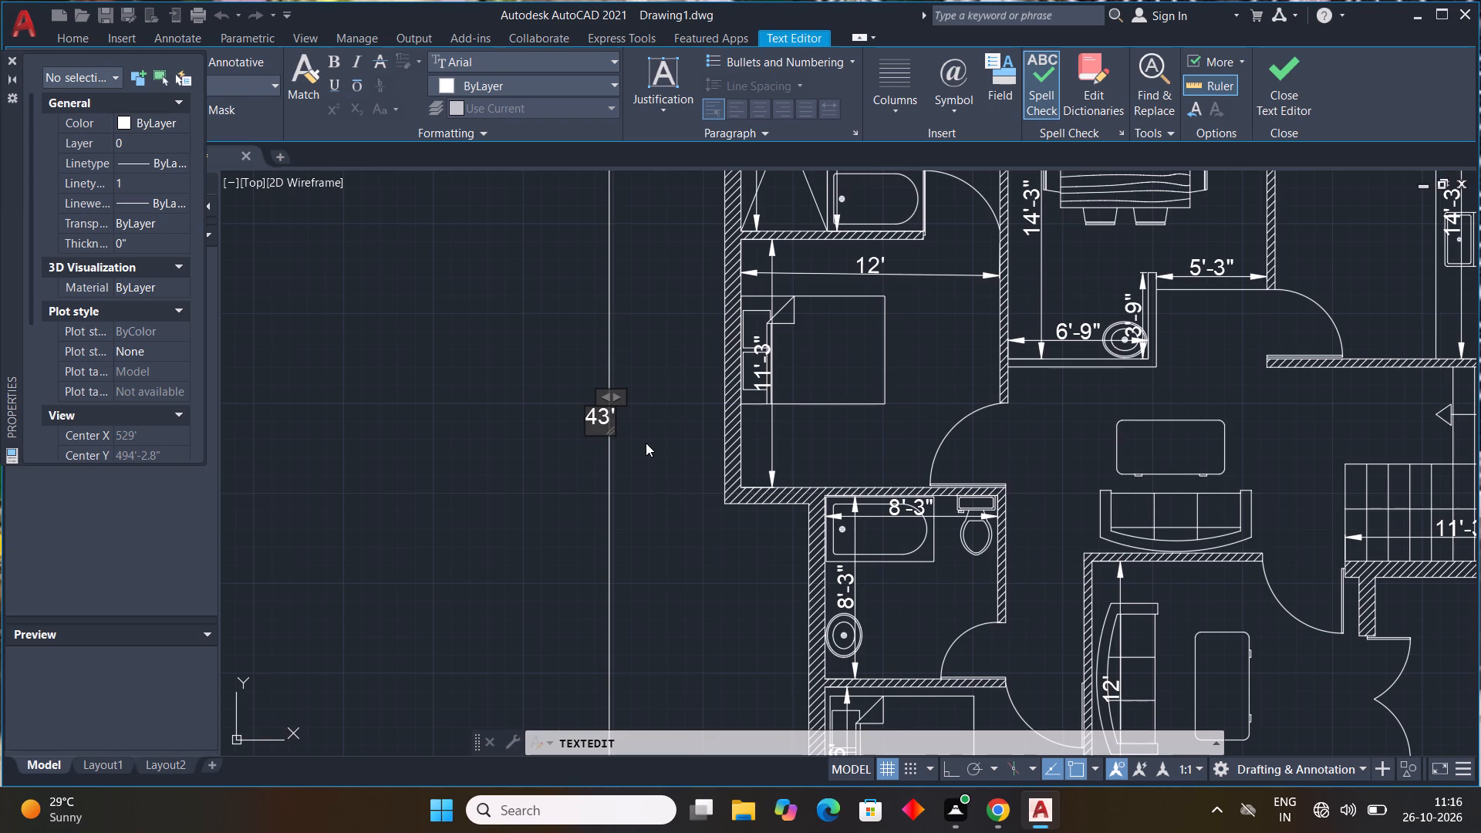
{"action": "left_click", "coordinate": [512, 423]}
{"action": "scroll", "coordinate": [517, 424], "scroll_direction": "down", "scroll_amount": 2}
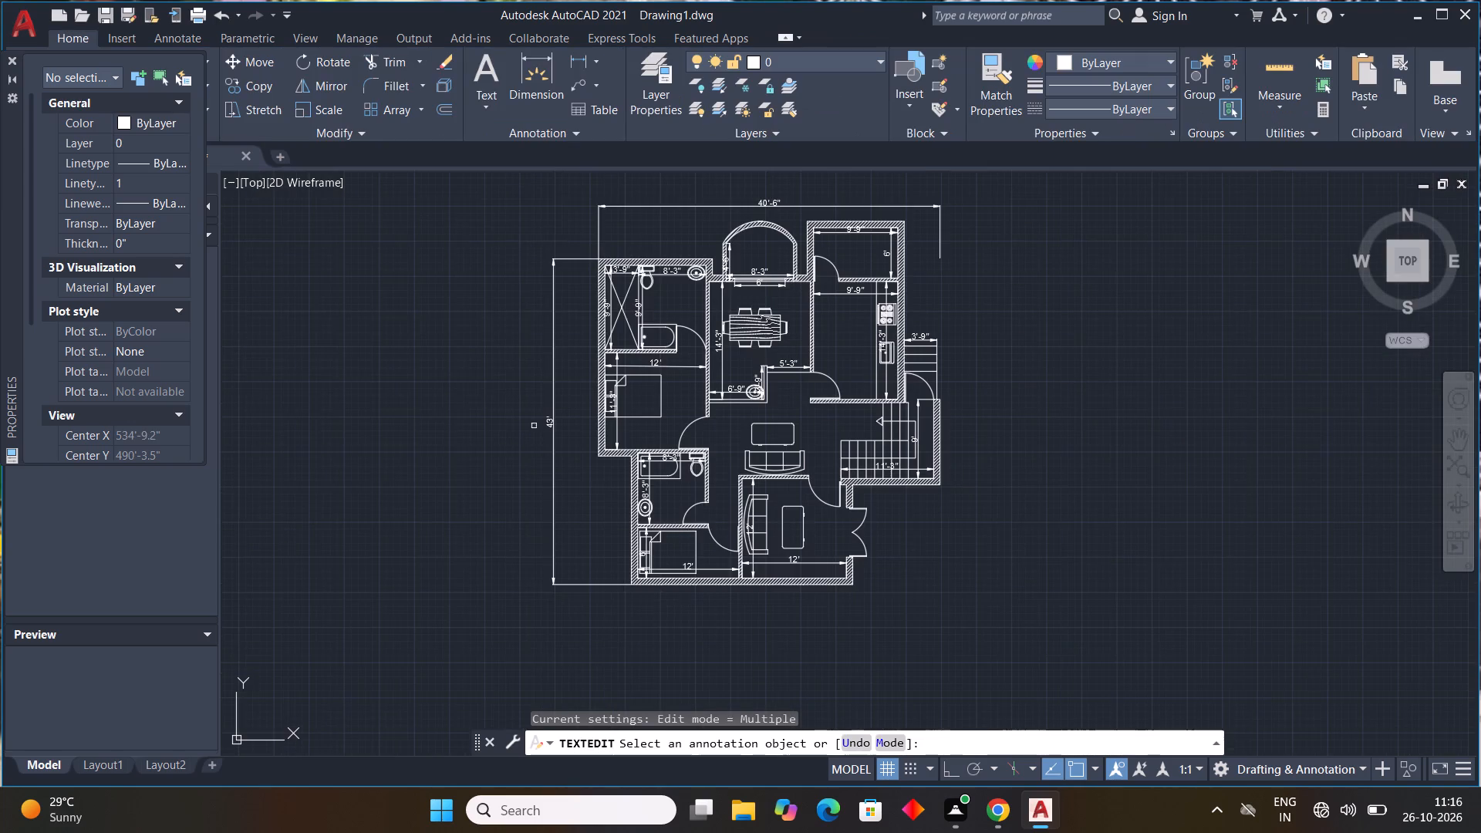
{"action": "middle_click_drag", "start_coordinate": [545, 427], "coordinate": [509, 480]}
{"action": "middle_click_drag", "start_coordinate": [789, 408], "coordinate": [635, 435]}
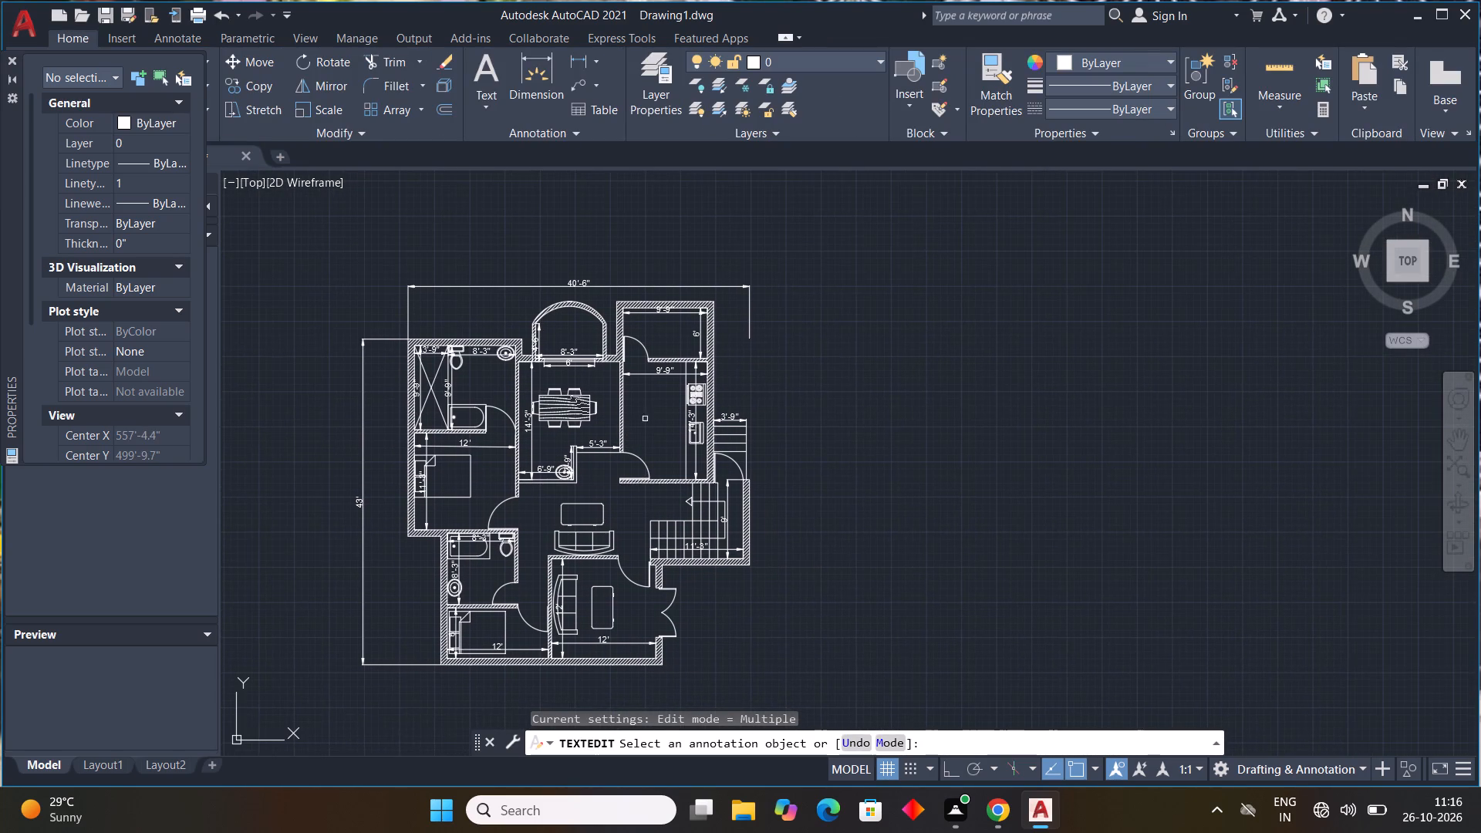
{"action": "middle_click_drag", "start_coordinate": [767, 383], "coordinate": [786, 338]}
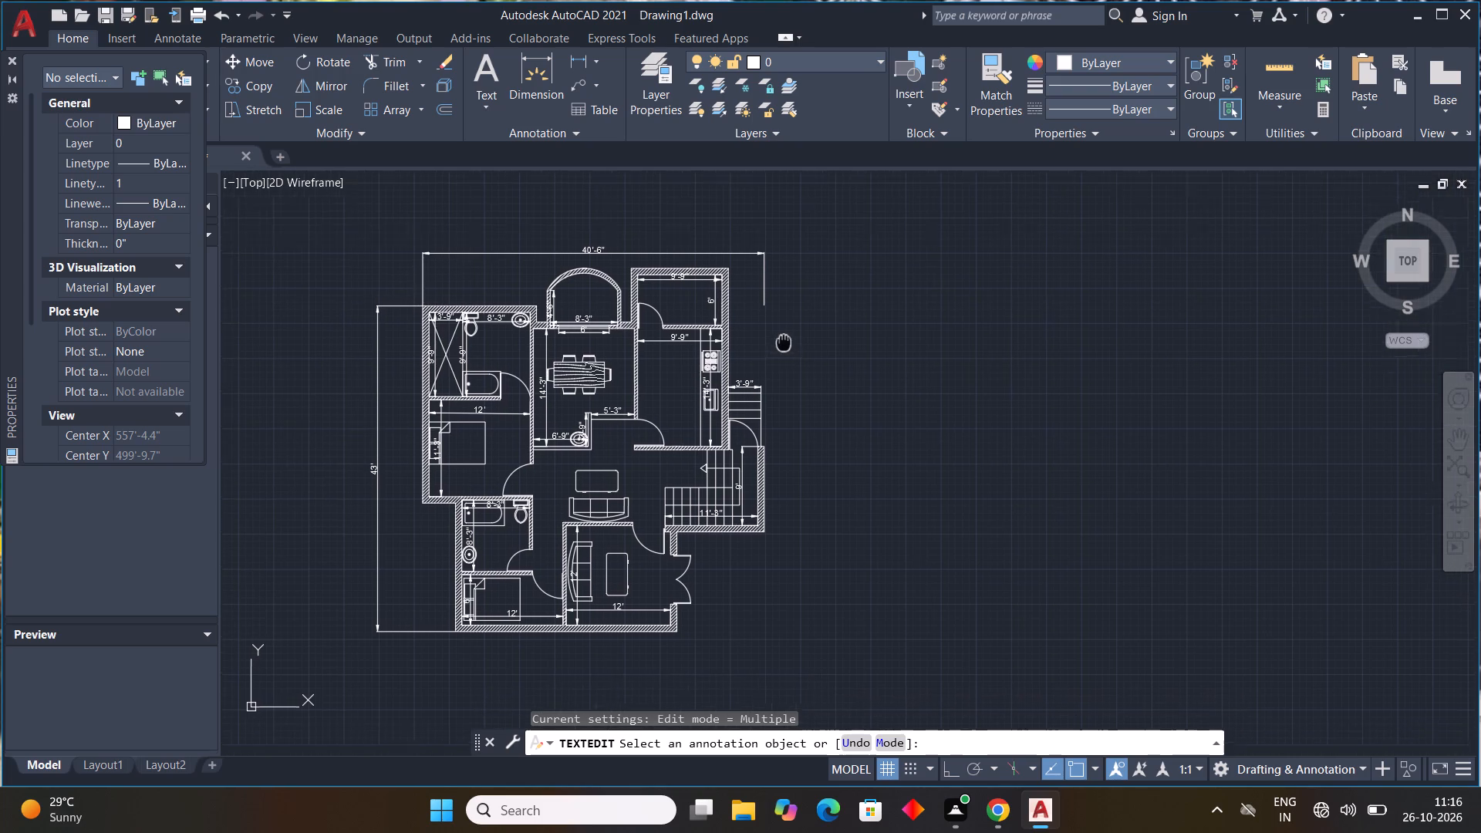
{"action": "middle_click_drag", "start_coordinate": [786, 338], "coordinate": [793, 325]}
{"action": "key", "text": "Escape"}
{"action": "key", "text": "Escape"}
{"action": "key", "text": "Escape"}
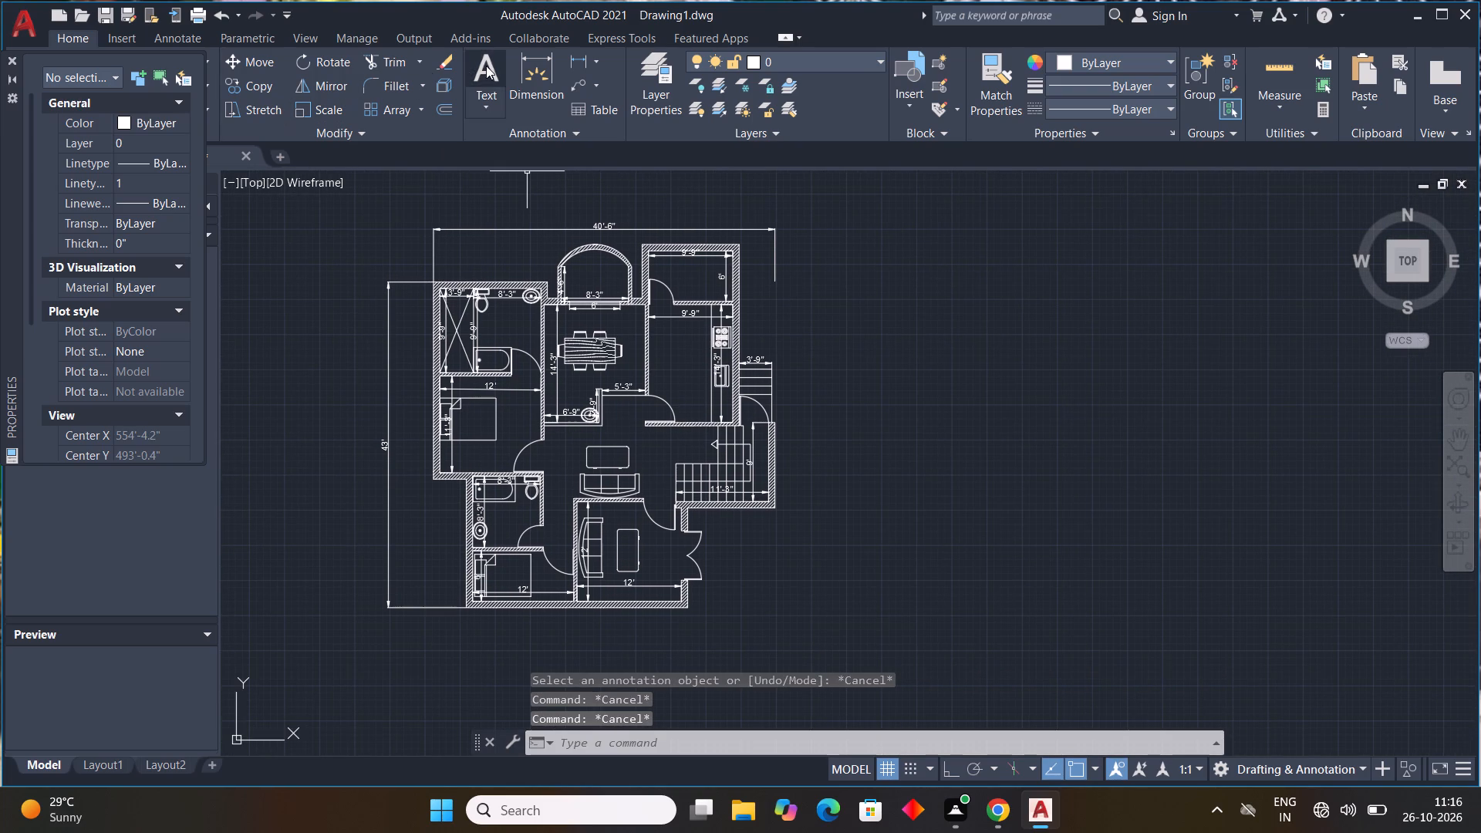
Add multiline text reading BATH ROOM on two lines in the northwest bathroom, between the toilet and the bathtub.
{"action": "left_click", "coordinate": [486, 66]}
{"action": "scroll", "coordinate": [514, 398], "scroll_direction": "up", "scroll_amount": 2}
{"action": "middle_click_drag", "start_coordinate": [512, 396], "coordinate": [609, 490]}
{"action": "left_click", "coordinate": [539, 287]}
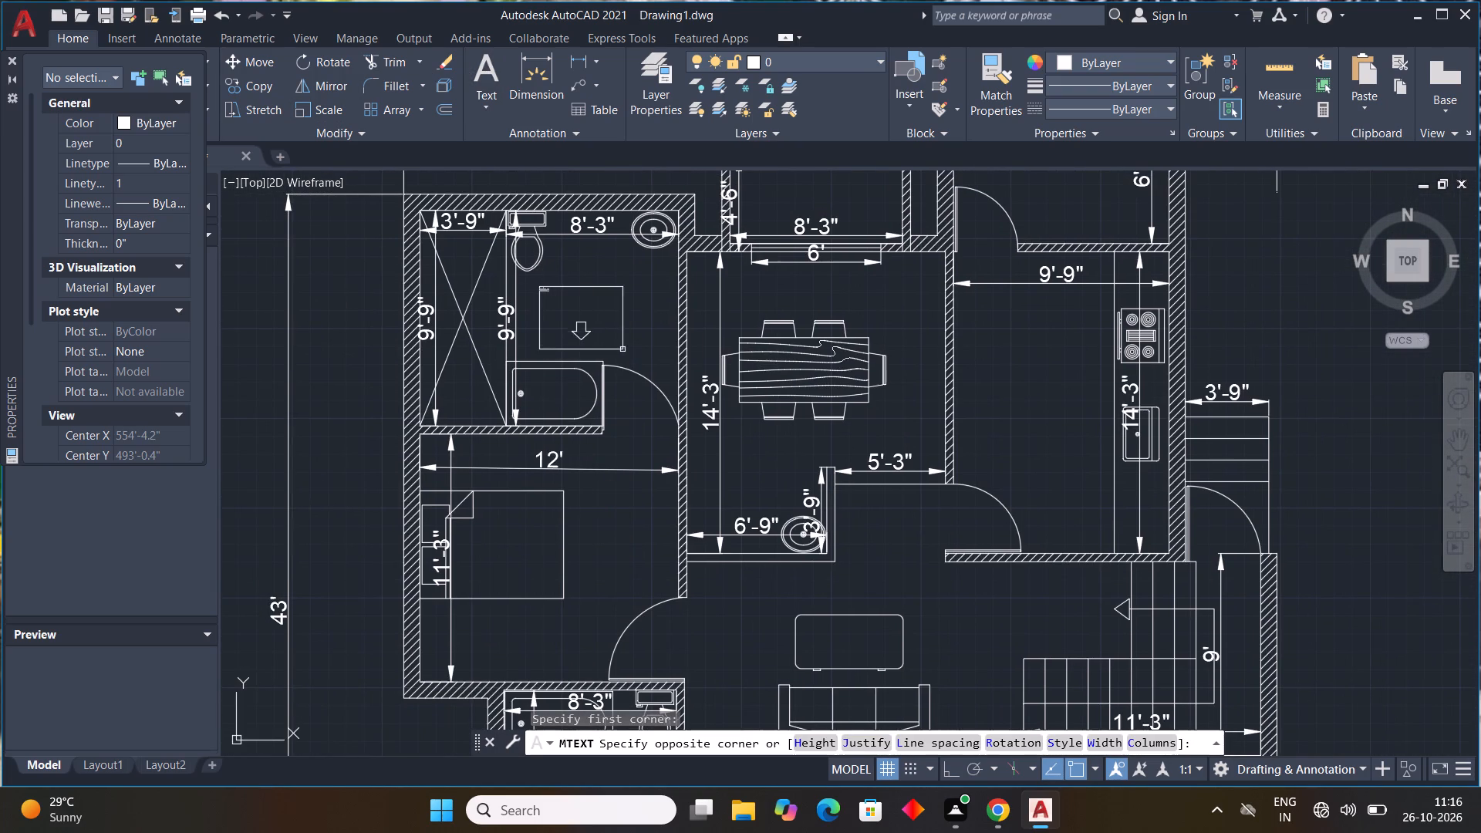
{"action": "left_click", "coordinate": [663, 378]}
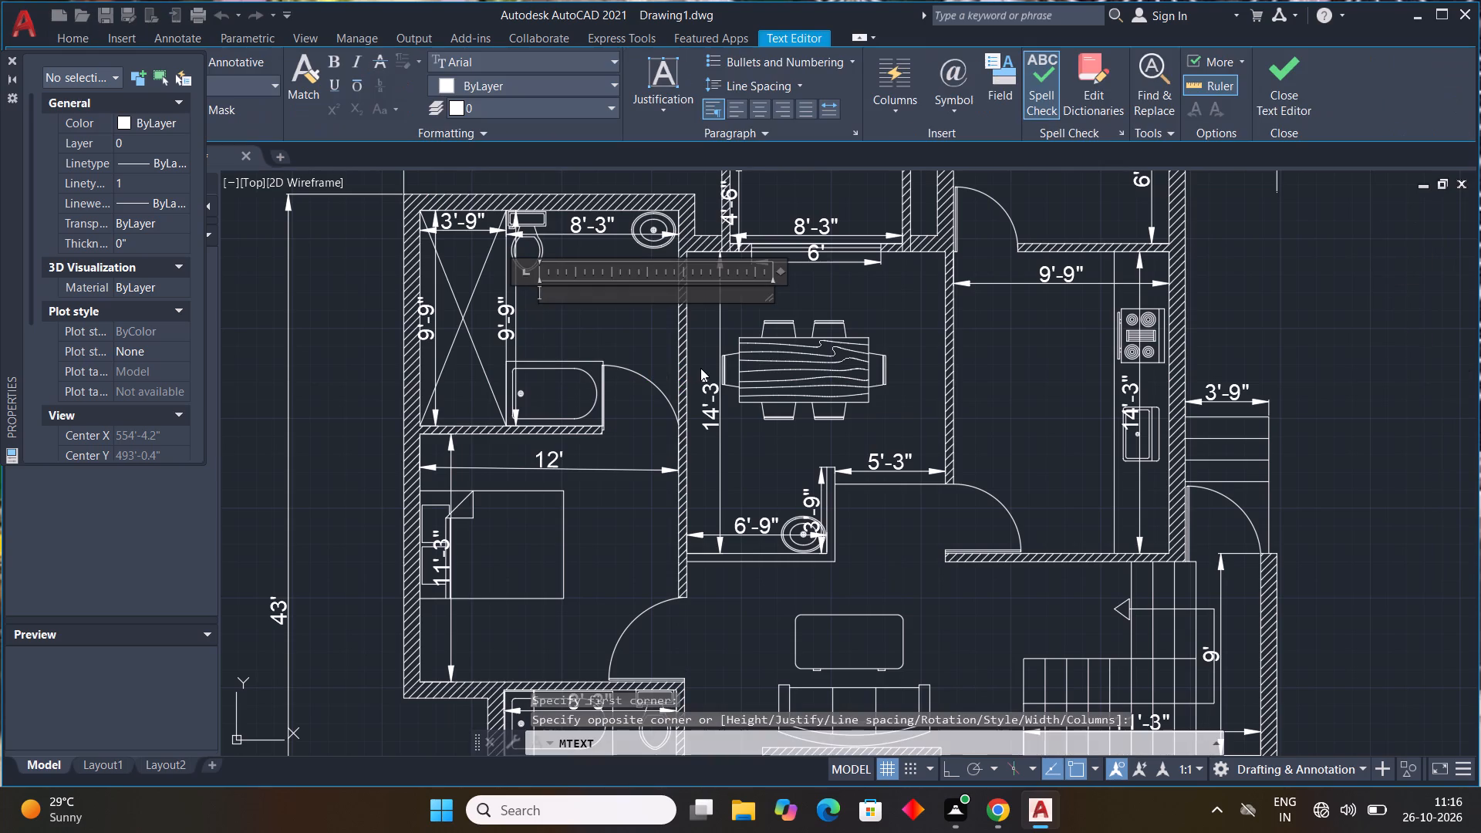
{"action": "type", "text": "bath"}
{"action": "key", "text": "BackSpace"}
{"action": "key", "text": "BackSpace"}
{"action": "key", "text": "BackSpace"}
{"action": "key", "text": "BackSpace"}
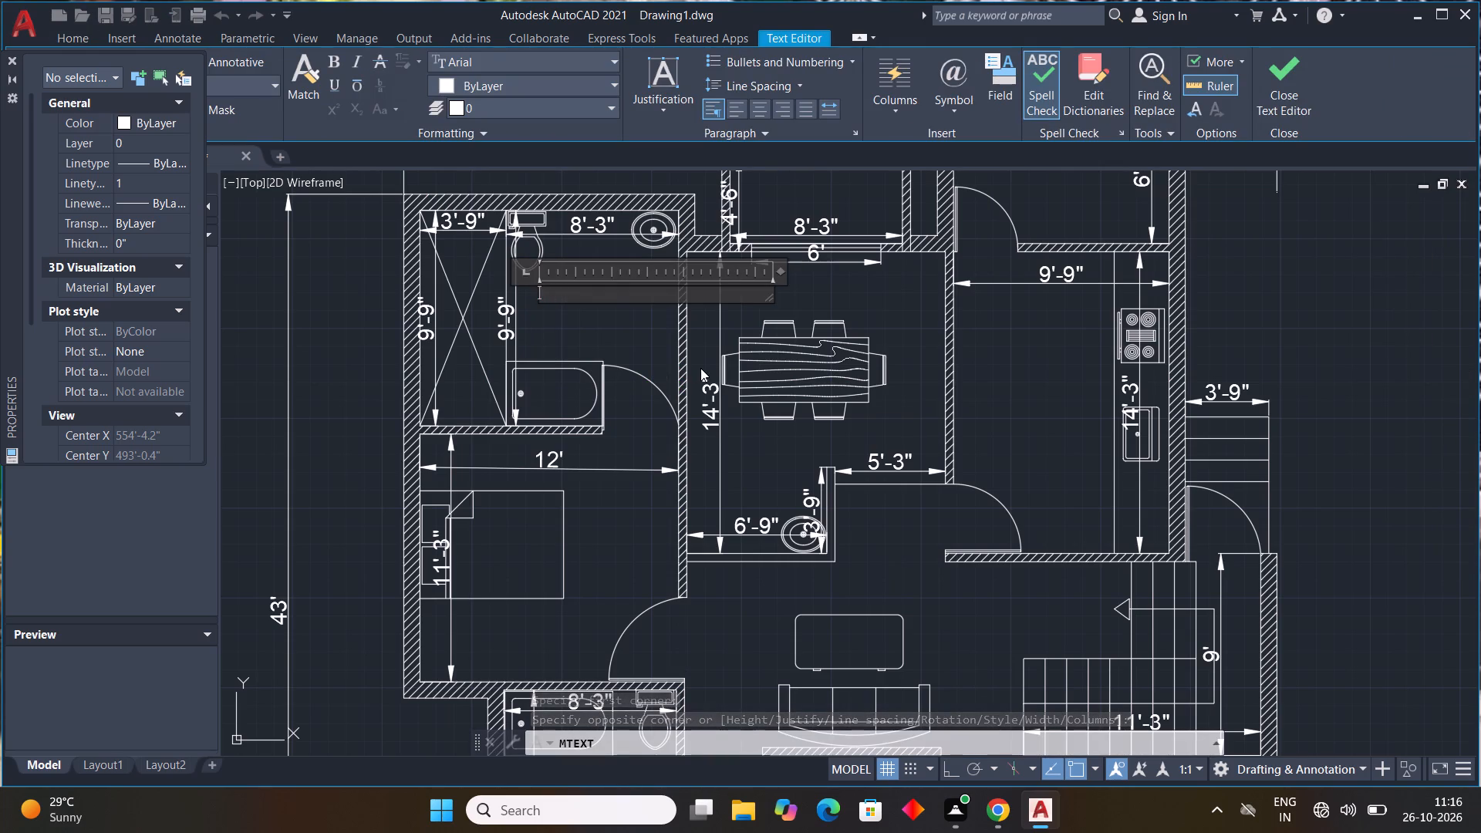
{"action": "type", "text": "BAR"}
{"action": "key", "text": "BackSpace"}
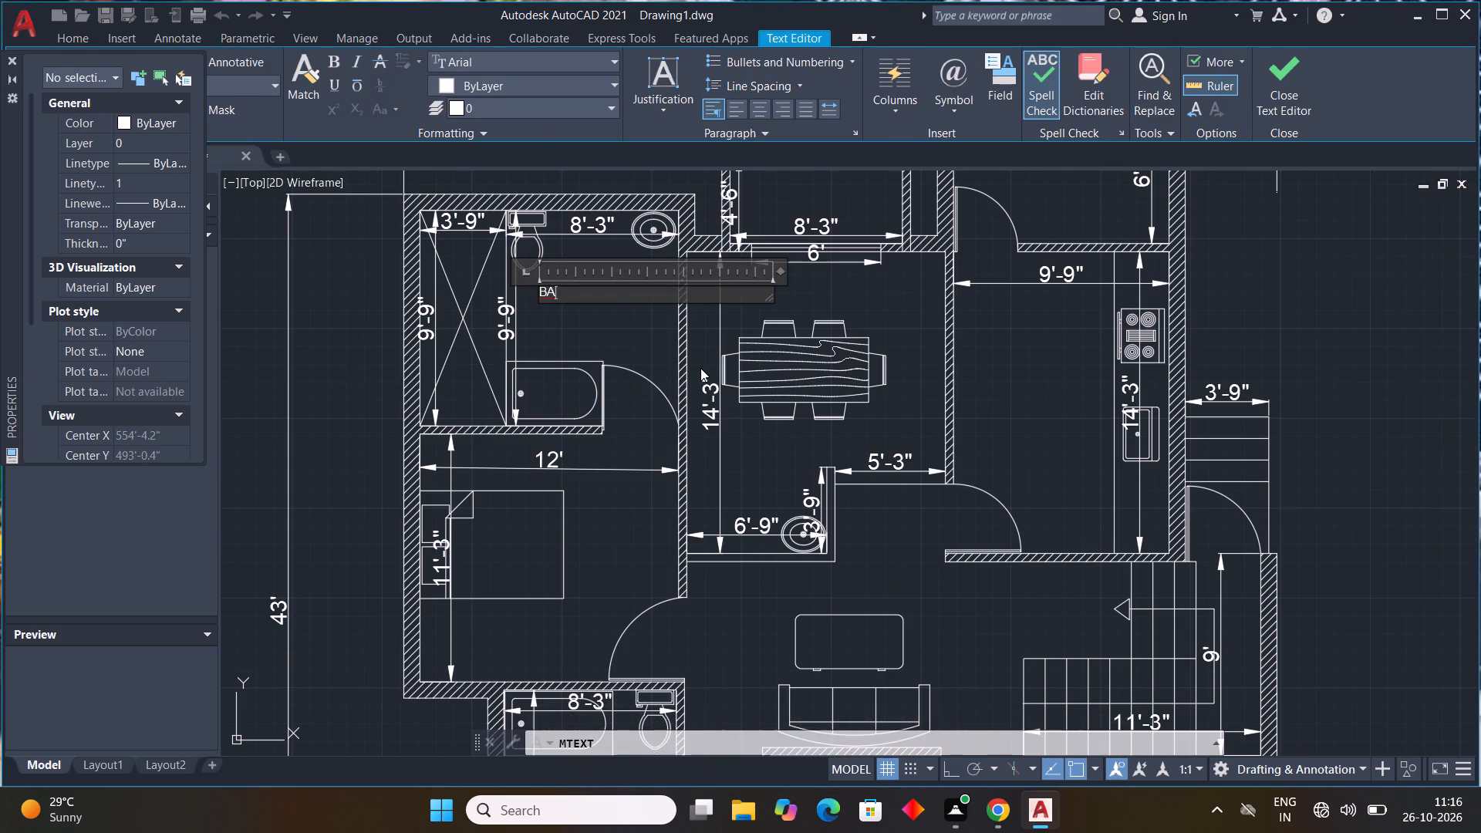
{"action": "type", "text": "TH"}
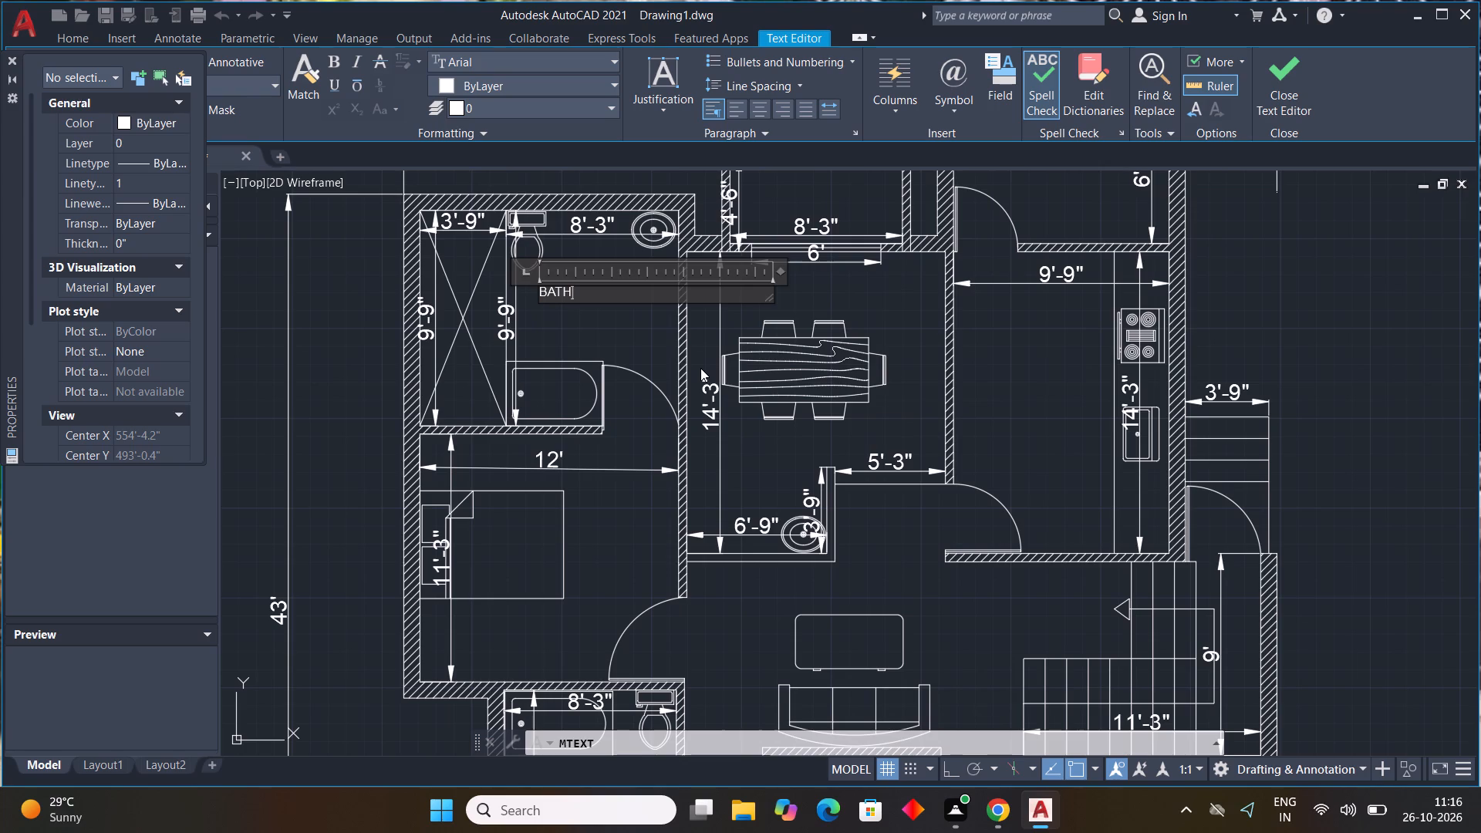
{"action": "key", "text": "Return"}
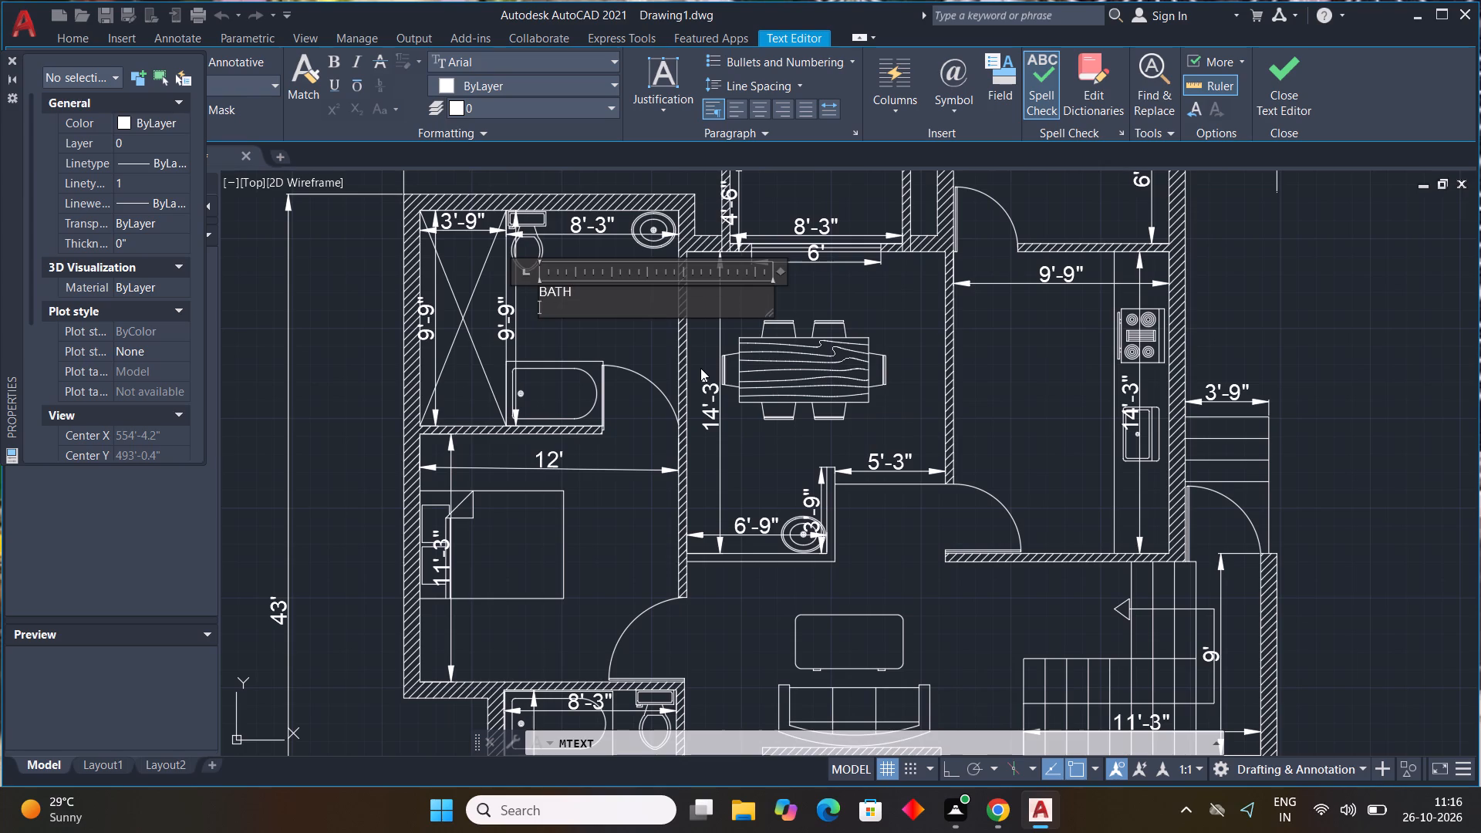
{"action": "type", "text": "ROOM"}
{"action": "left_click", "coordinate": [653, 353]}
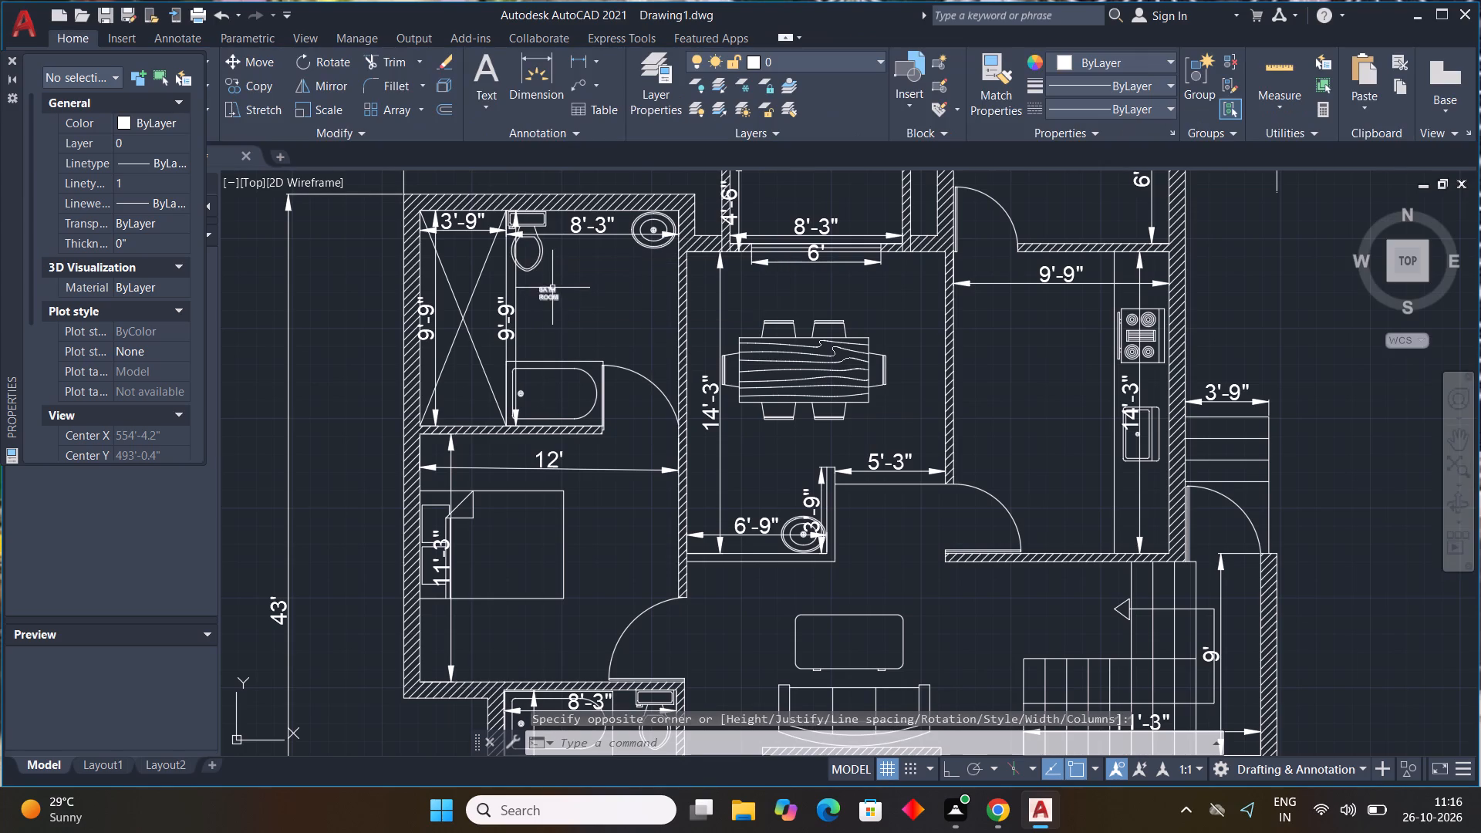
Set the BATH ROOM label's text height to 9".
{"action": "left_click", "coordinate": [551, 293]}
{"action": "scroll", "coordinate": [127, 132], "scroll_direction": "down", "scroll_amount": 3}
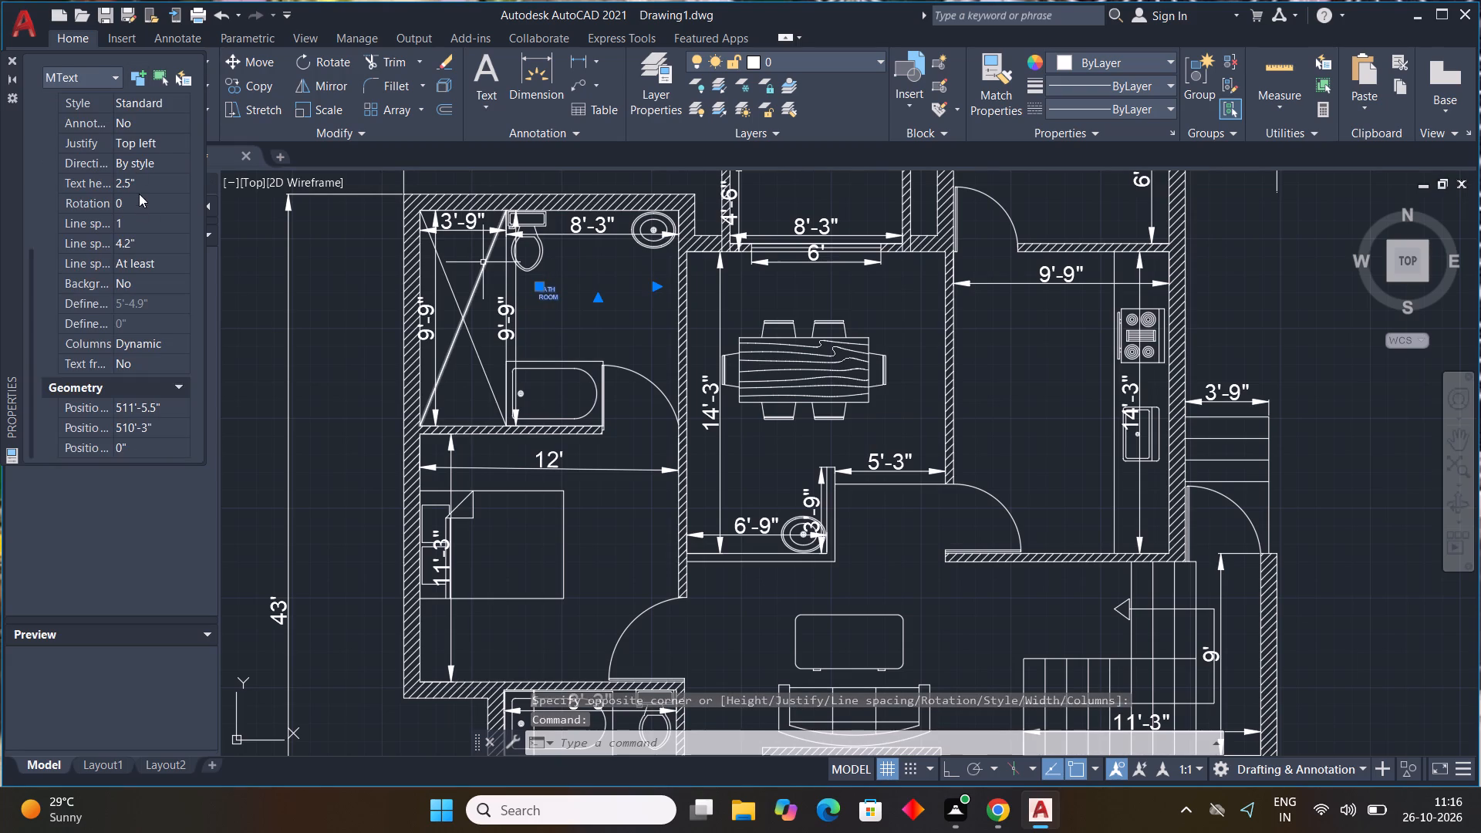
{"action": "left_click", "coordinate": [143, 189]}
{"action": "left_click_drag", "start_coordinate": [151, 185], "coordinate": [33, 187]}
{"action": "key", "text": "9"}
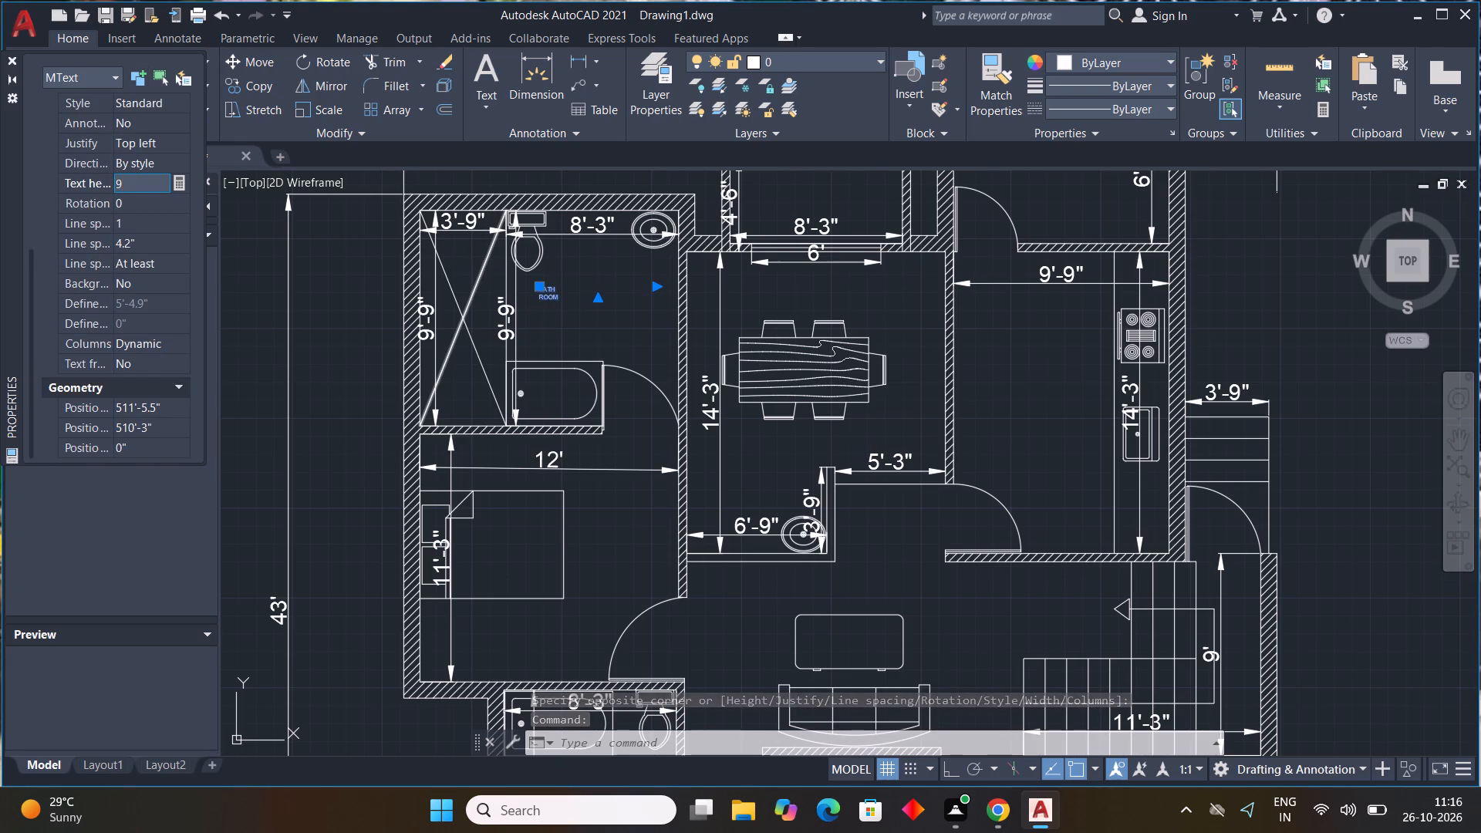
{"action": "key", "text": "Return"}
{"action": "key", "text": "apostrophe"}
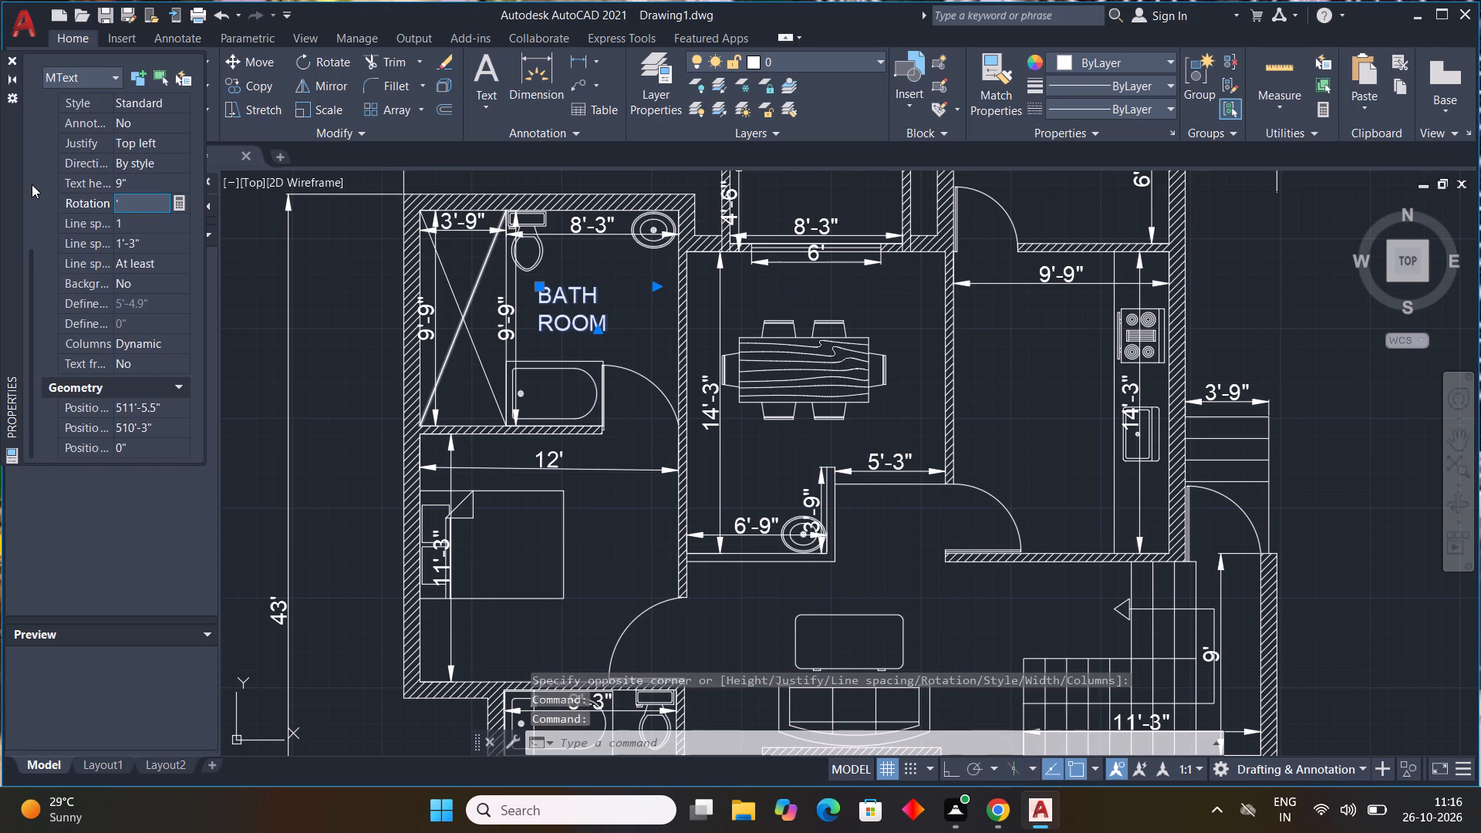
{"action": "left_click", "coordinate": [168, 182]}
{"action": "left_click_drag", "start_coordinate": [163, 185], "coordinate": [110, 184]}
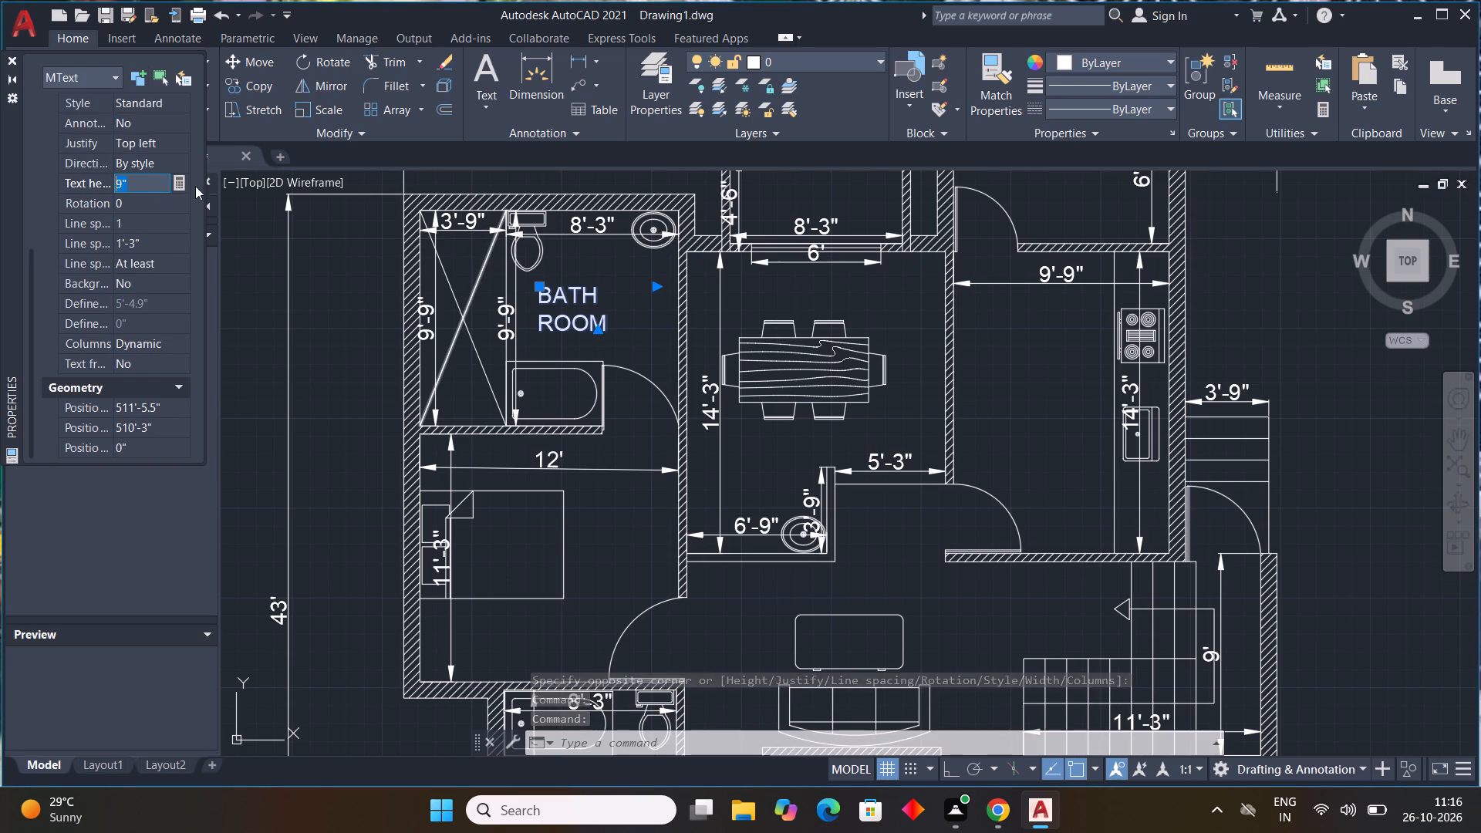
{"action": "key", "text": "Escape"}
{"action": "key", "text": "Escape"}
{"action": "key", "text": "Escape"}
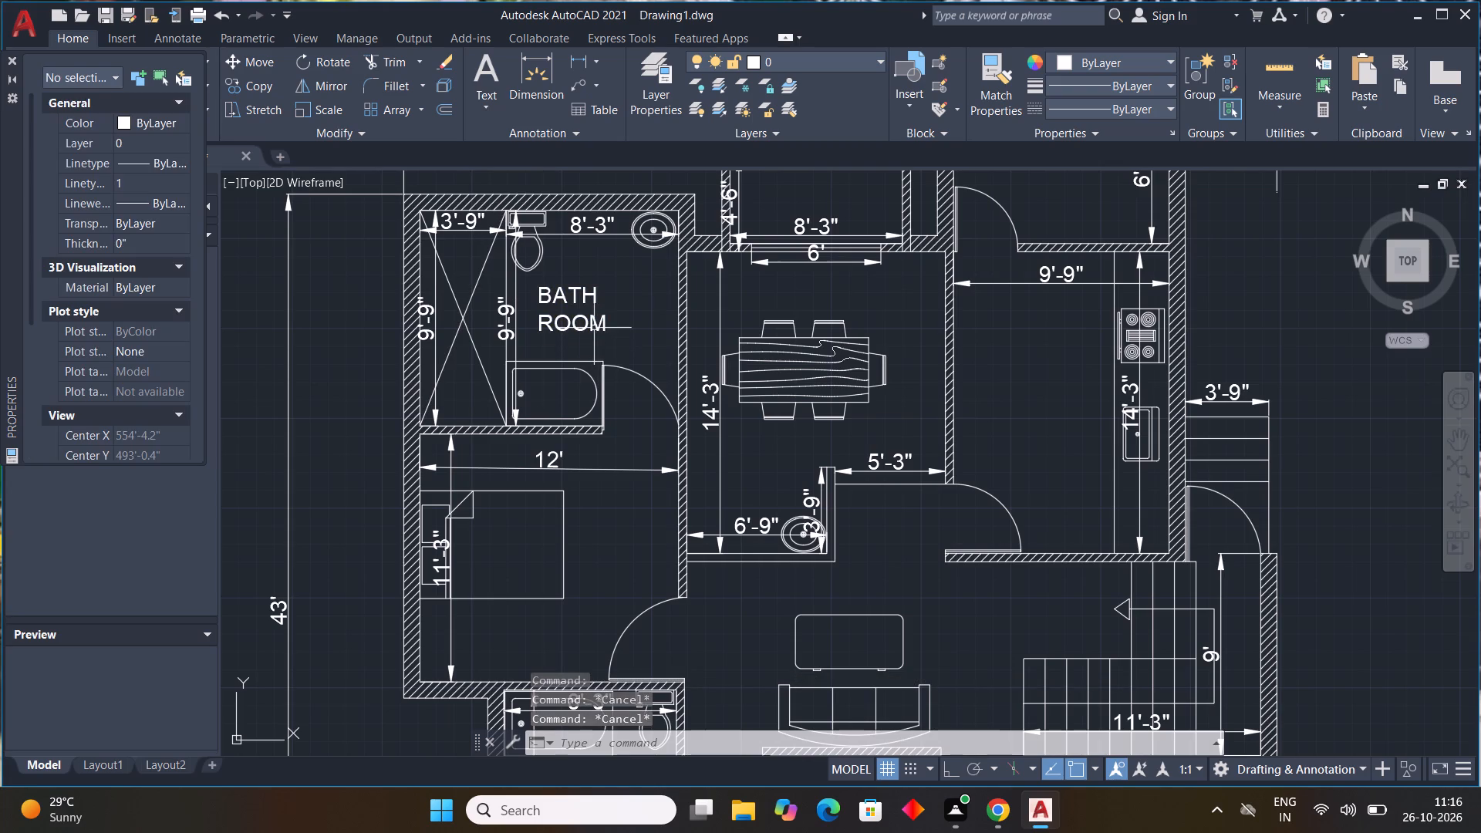
Copy the BATH ROOM label into the northwest bedroom, dining room, arched north bay, northeast room and the kitchen below it.
{"action": "left_click", "coordinate": [594, 328]}
{"action": "key", "text": "c"}
{"action": "type", "text": "O"}
{"action": "key", "text": "space"}
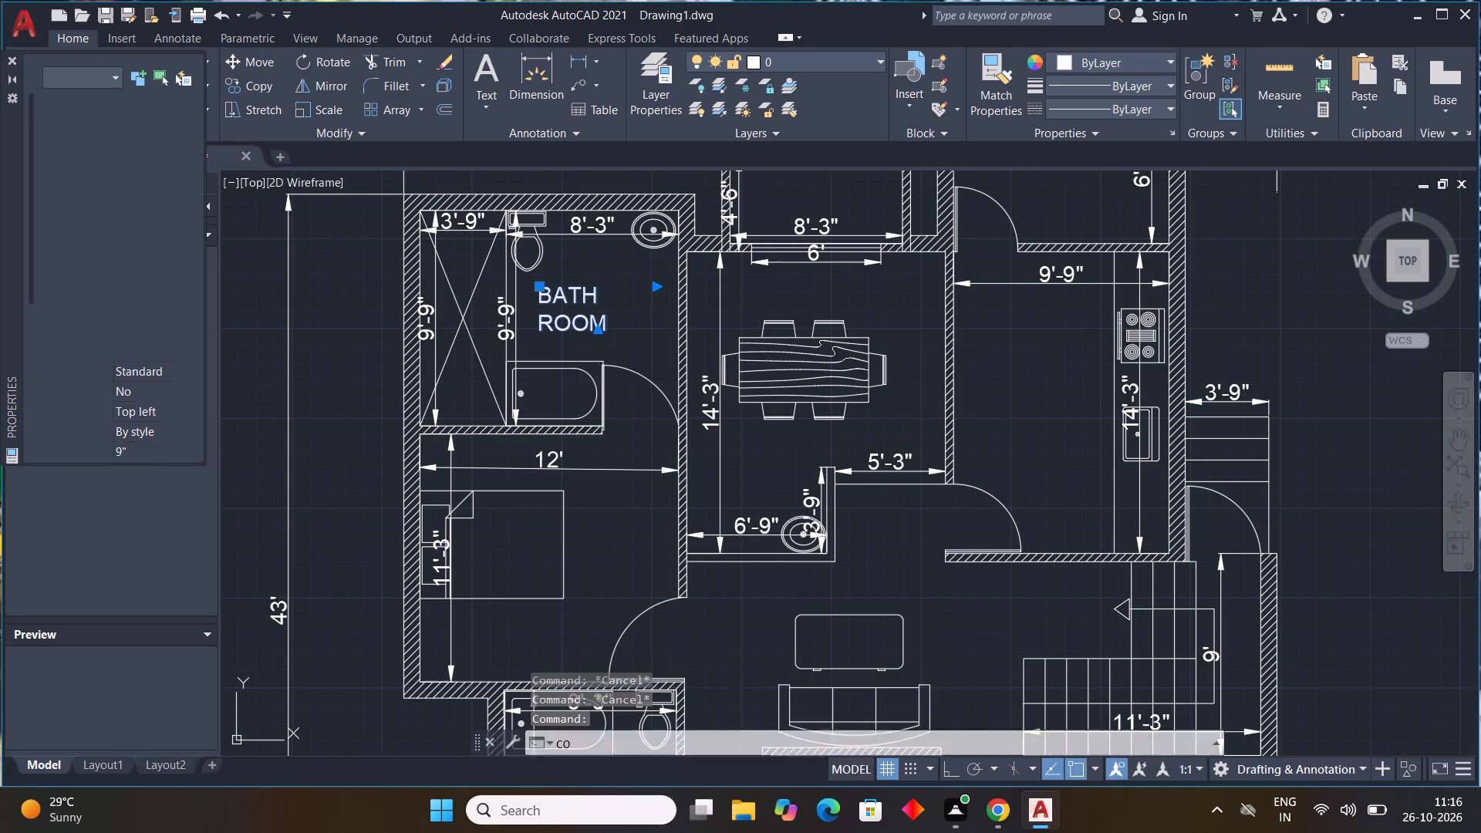
{"action": "left_click_drag", "start_coordinate": [540, 327], "coordinate": [547, 339]}
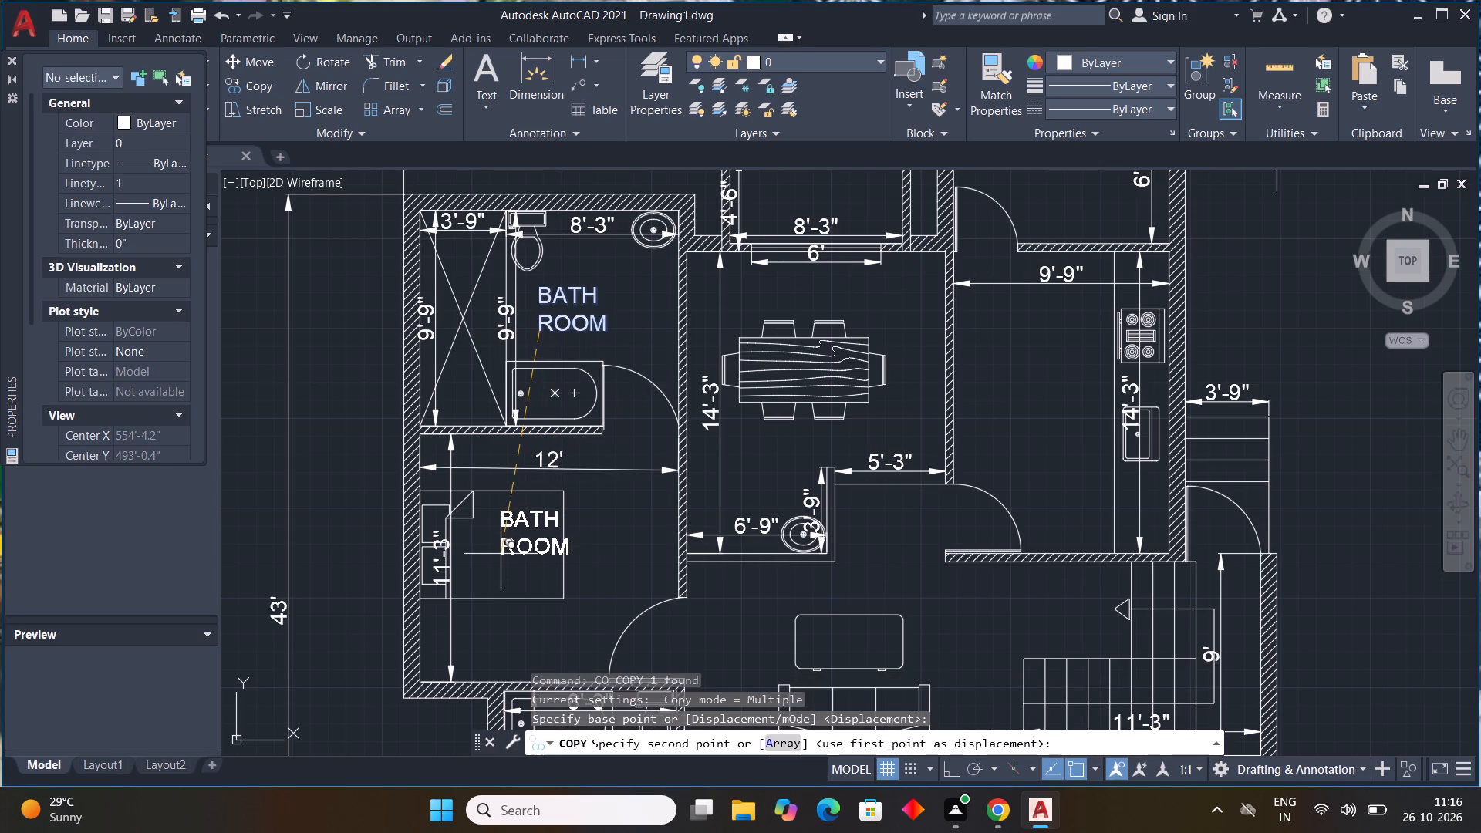
{"action": "left_click", "coordinate": [501, 554]}
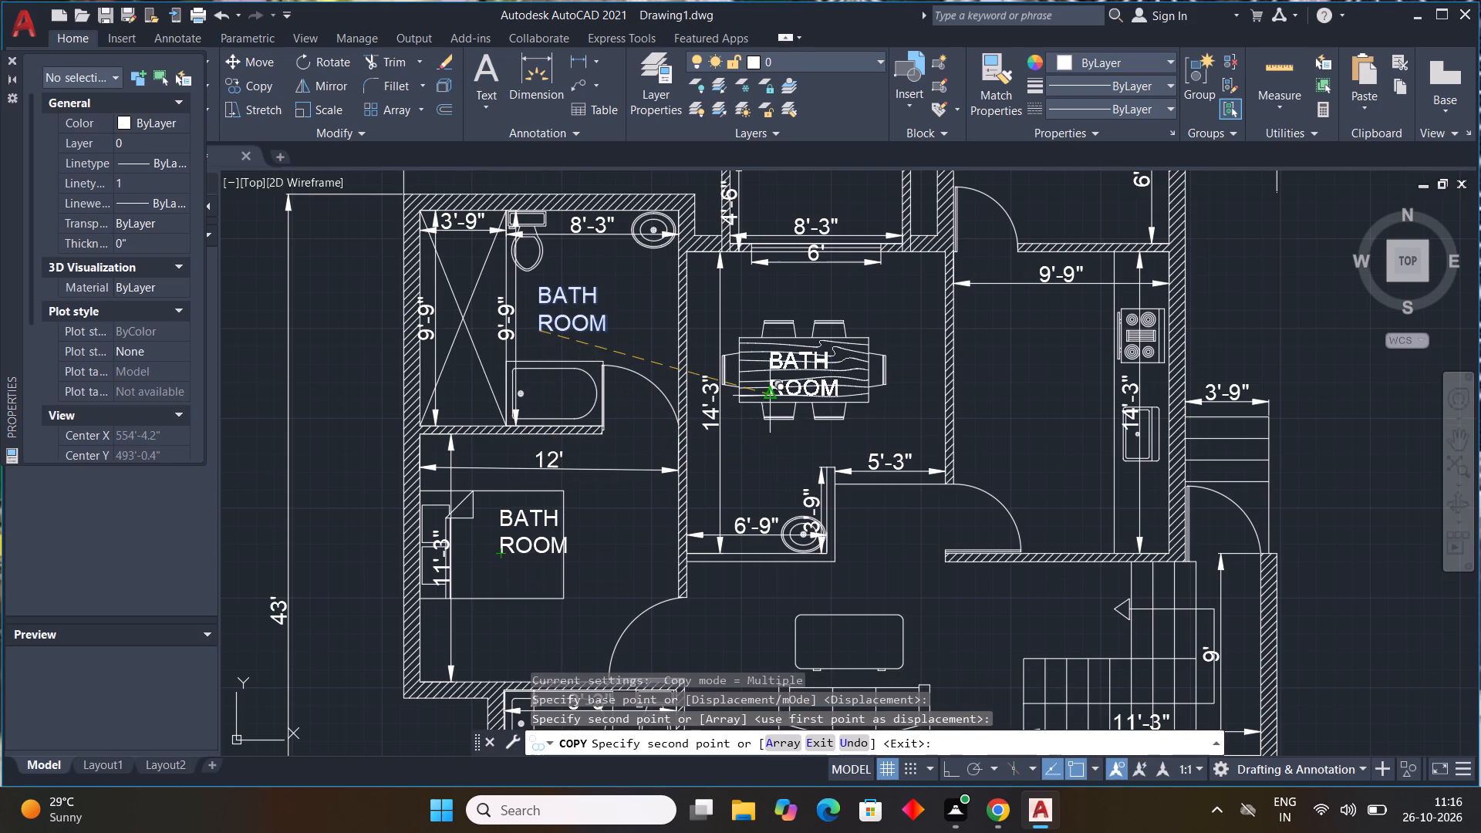
{"action": "left_click", "coordinate": [774, 399]}
{"action": "middle_click_drag", "start_coordinate": [797, 392], "coordinate": [700, 519]}
{"action": "scroll", "coordinate": [758, 447], "scroll_direction": "down", "scroll_amount": 1}
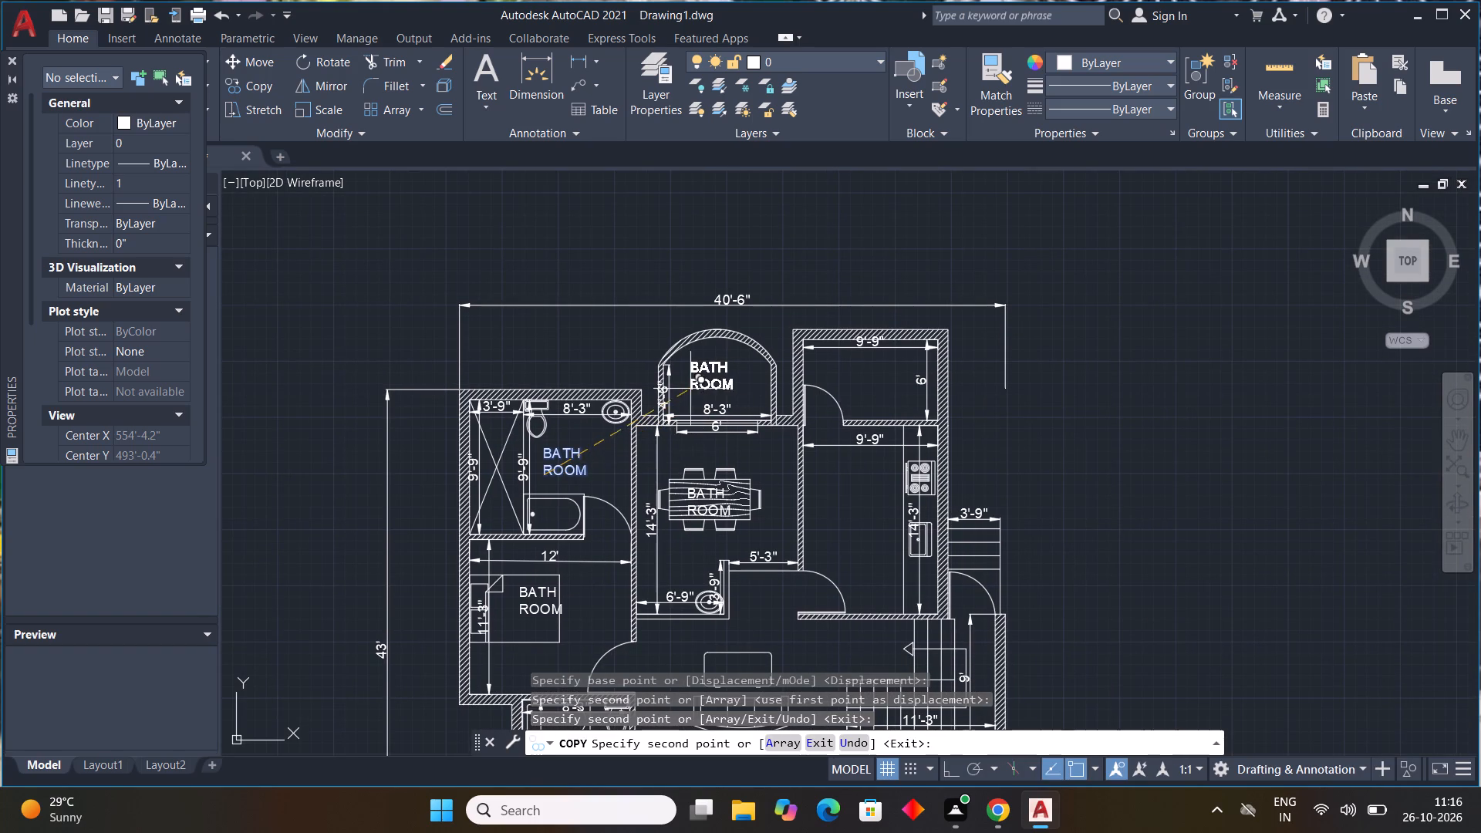
{"action": "left_click", "coordinate": [683, 395]}
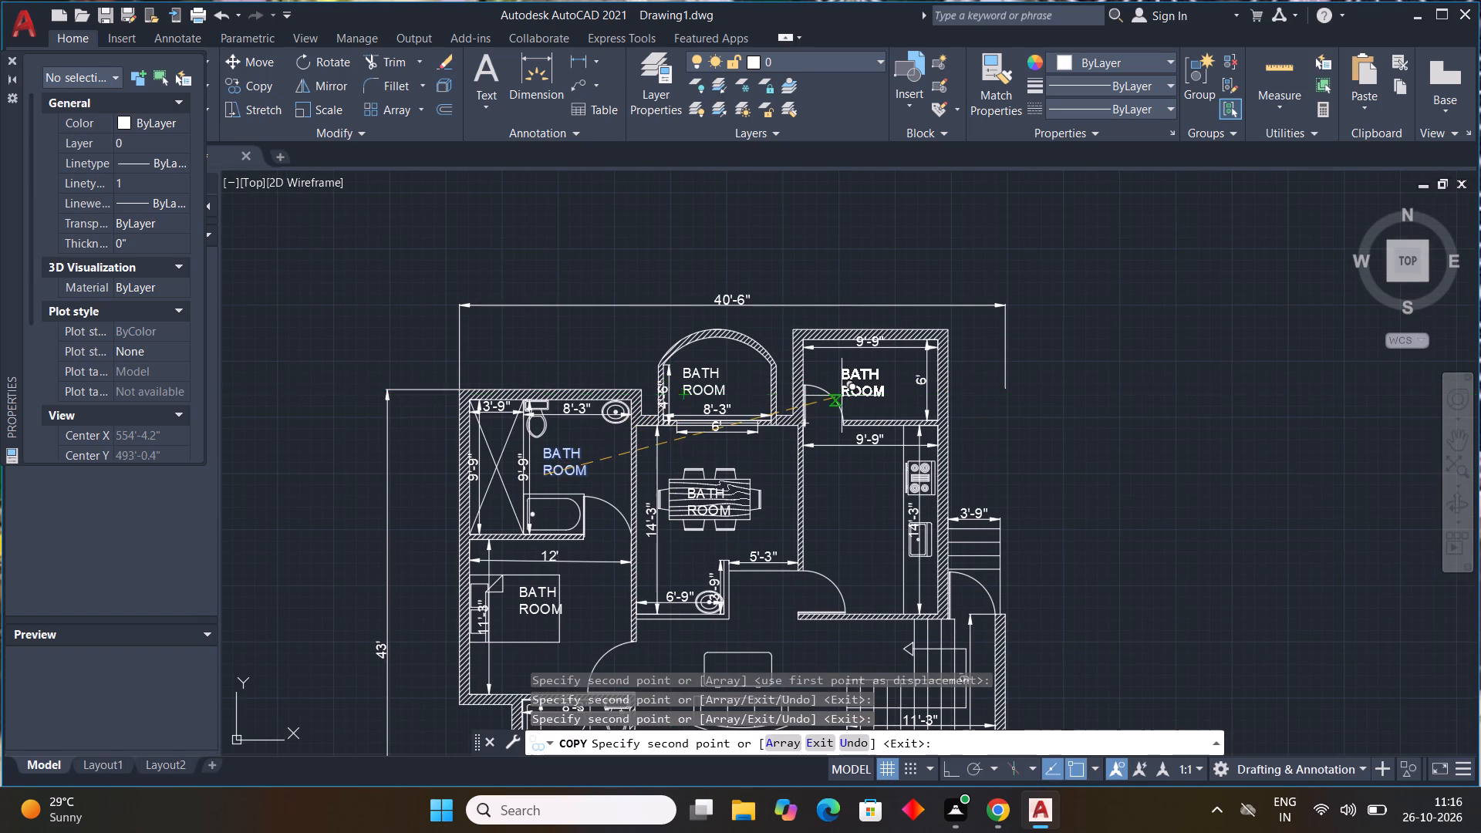
{"action": "scroll", "coordinate": [848, 395], "scroll_direction": "up", "scroll_amount": 1}
{"action": "middle_click_drag", "start_coordinate": [839, 396], "coordinate": [753, 410]}
{"action": "left_click", "coordinate": [783, 396]}
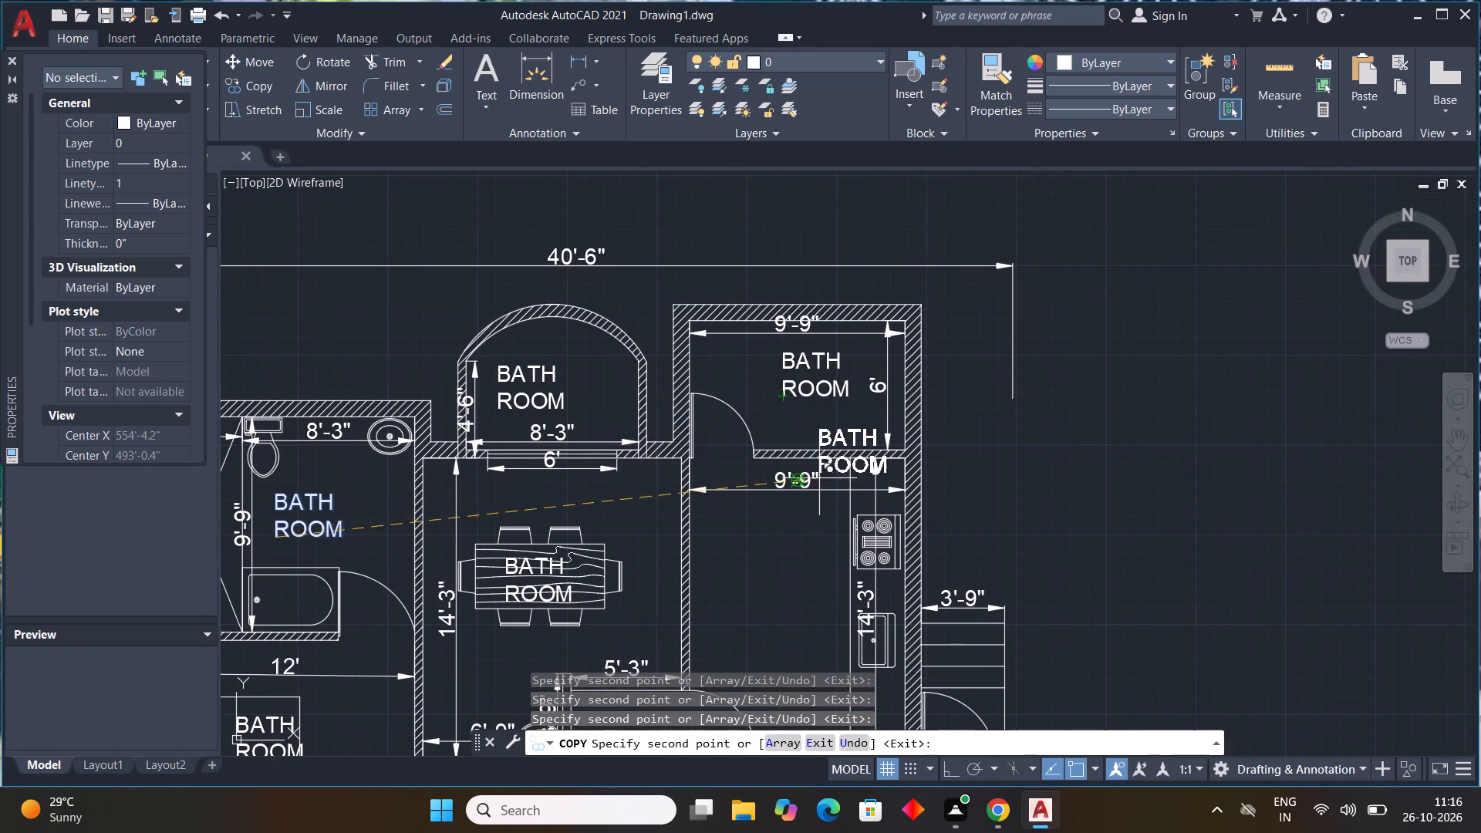
{"action": "scroll", "coordinate": [815, 495], "scroll_direction": "down", "scroll_amount": 1}
{"action": "middle_click_drag", "start_coordinate": [814, 496], "coordinate": [804, 362]}
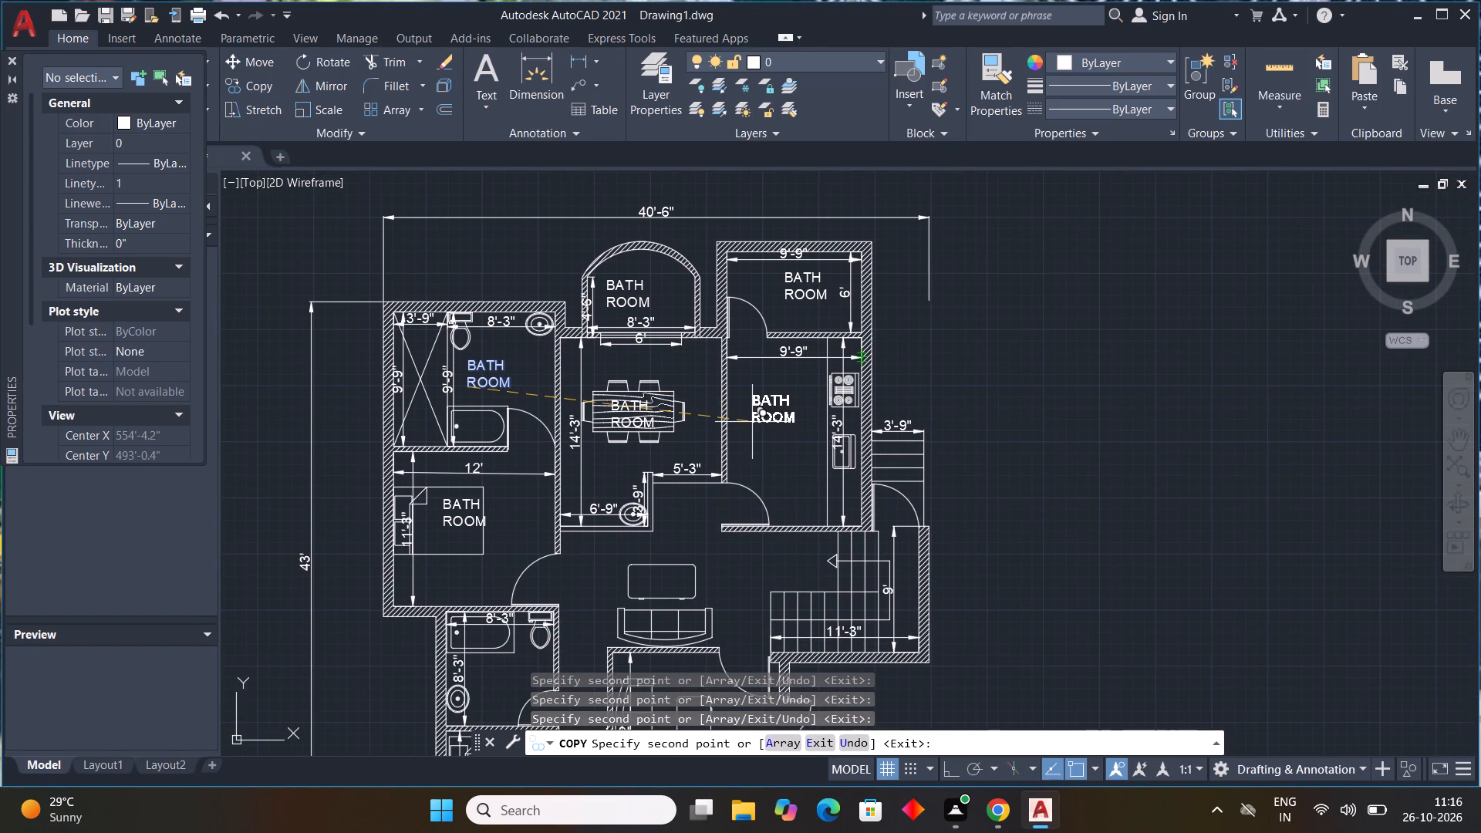
{"action": "left_click", "coordinate": [747, 422]}
Place further label copies in the central living area, southeast sitting room, southwest bathroom, southwest bedroom and outside the double entrance door.
{"action": "middle_click_drag", "start_coordinate": [756, 442], "coordinate": [791, 292]}
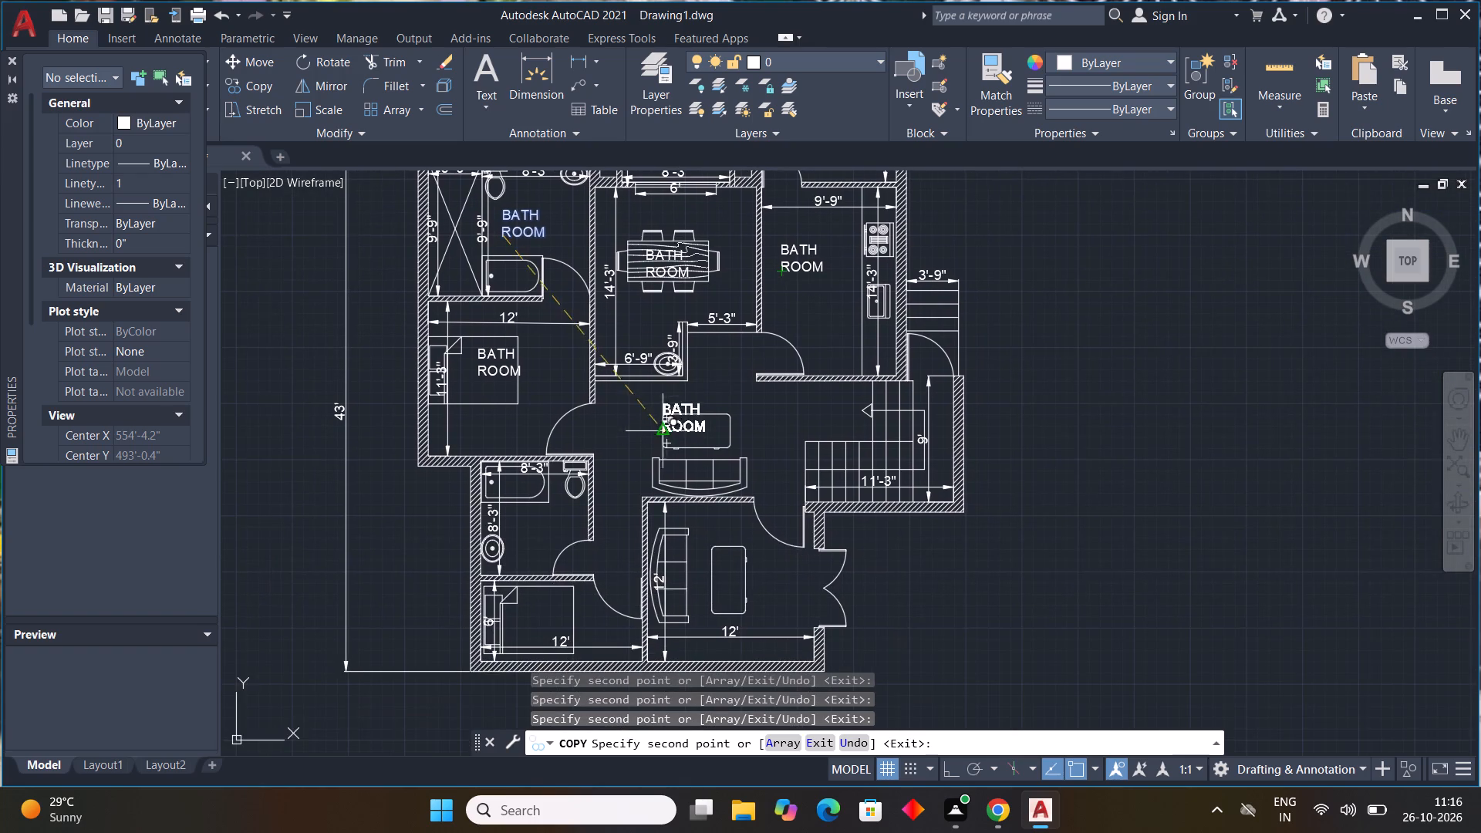
{"action": "scroll", "coordinate": [666, 435], "scroll_direction": "up", "scroll_amount": 2}
{"action": "left_click", "coordinate": [688, 421]}
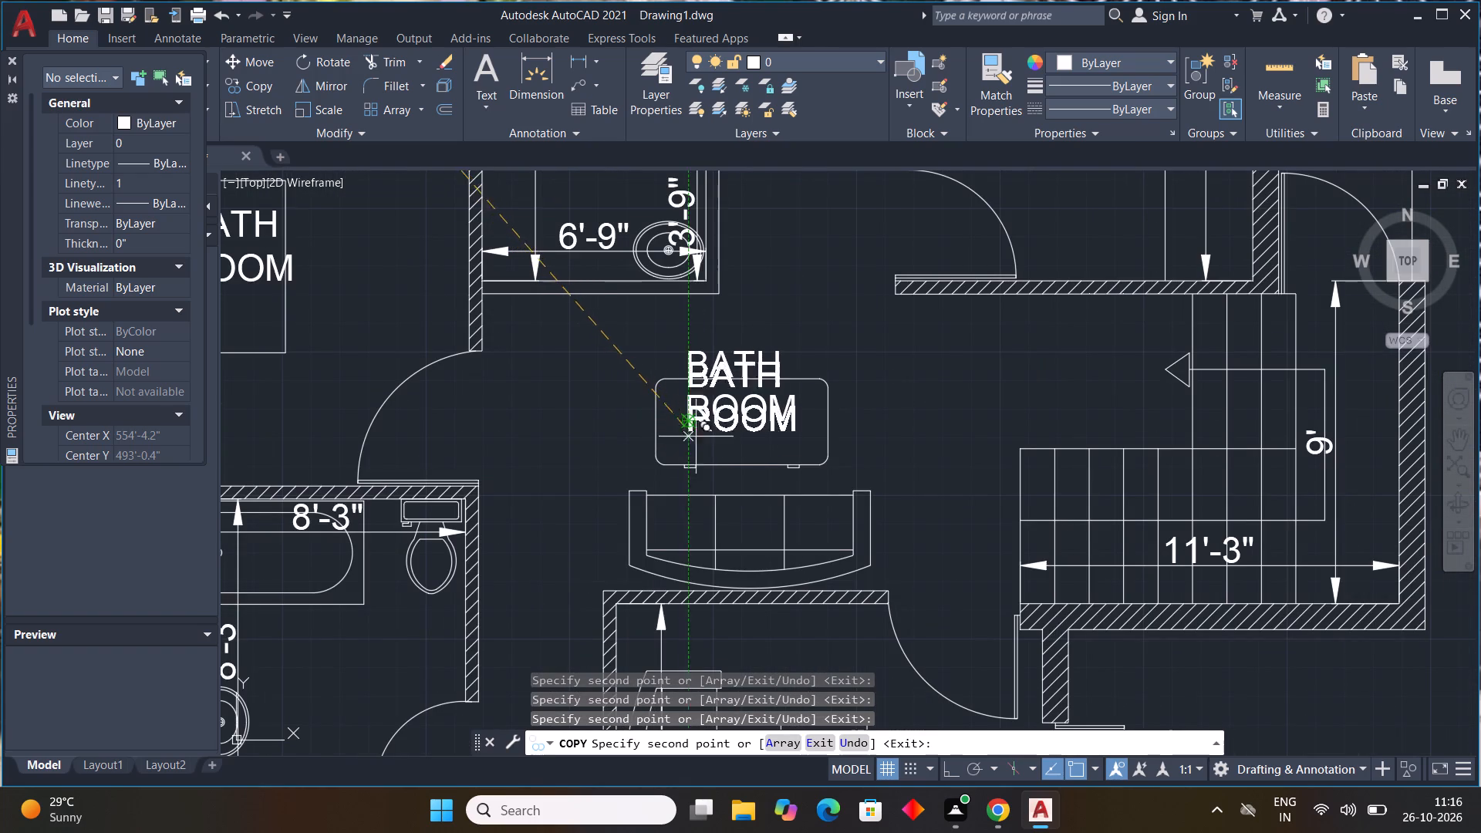
{"action": "middle_click_drag", "start_coordinate": [751, 479], "coordinate": [769, 341]}
{"action": "scroll", "coordinate": [748, 465], "scroll_direction": "down", "scroll_amount": 1}
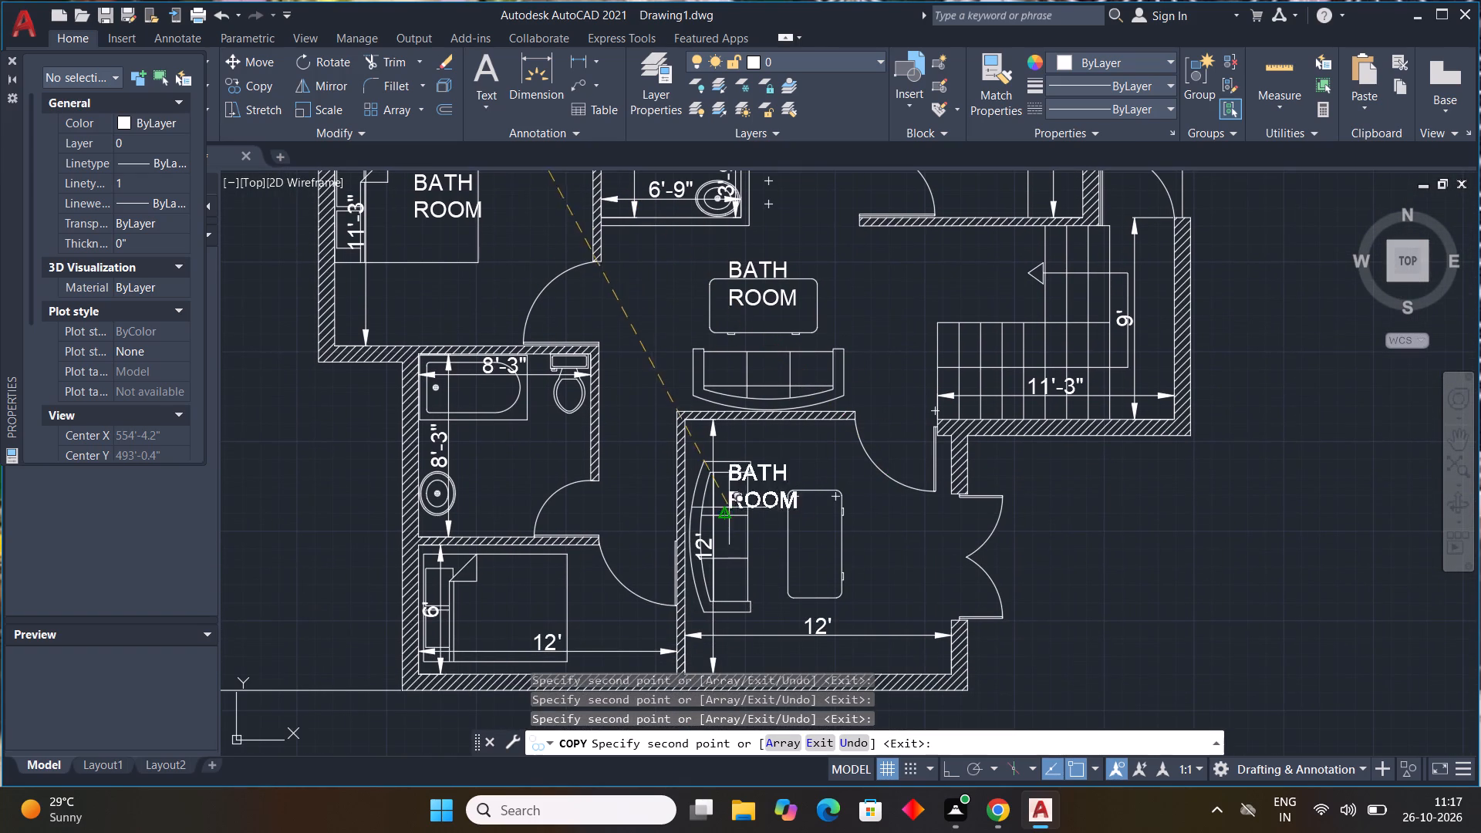
{"action": "left_click", "coordinate": [852, 556]}
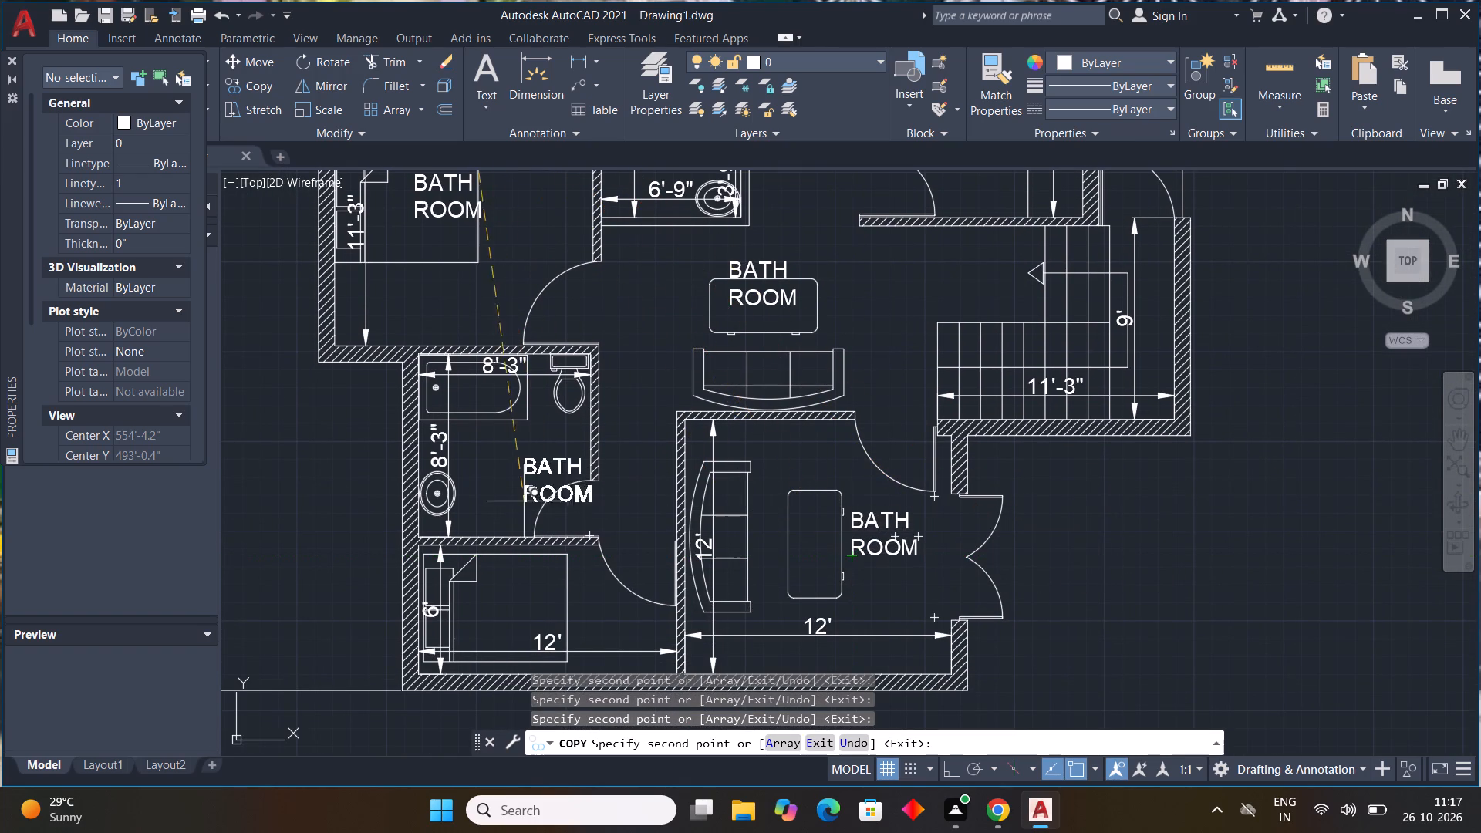
{"action": "left_click", "coordinate": [470, 484]}
{"action": "middle_click_drag", "start_coordinate": [559, 518], "coordinate": [572, 414]}
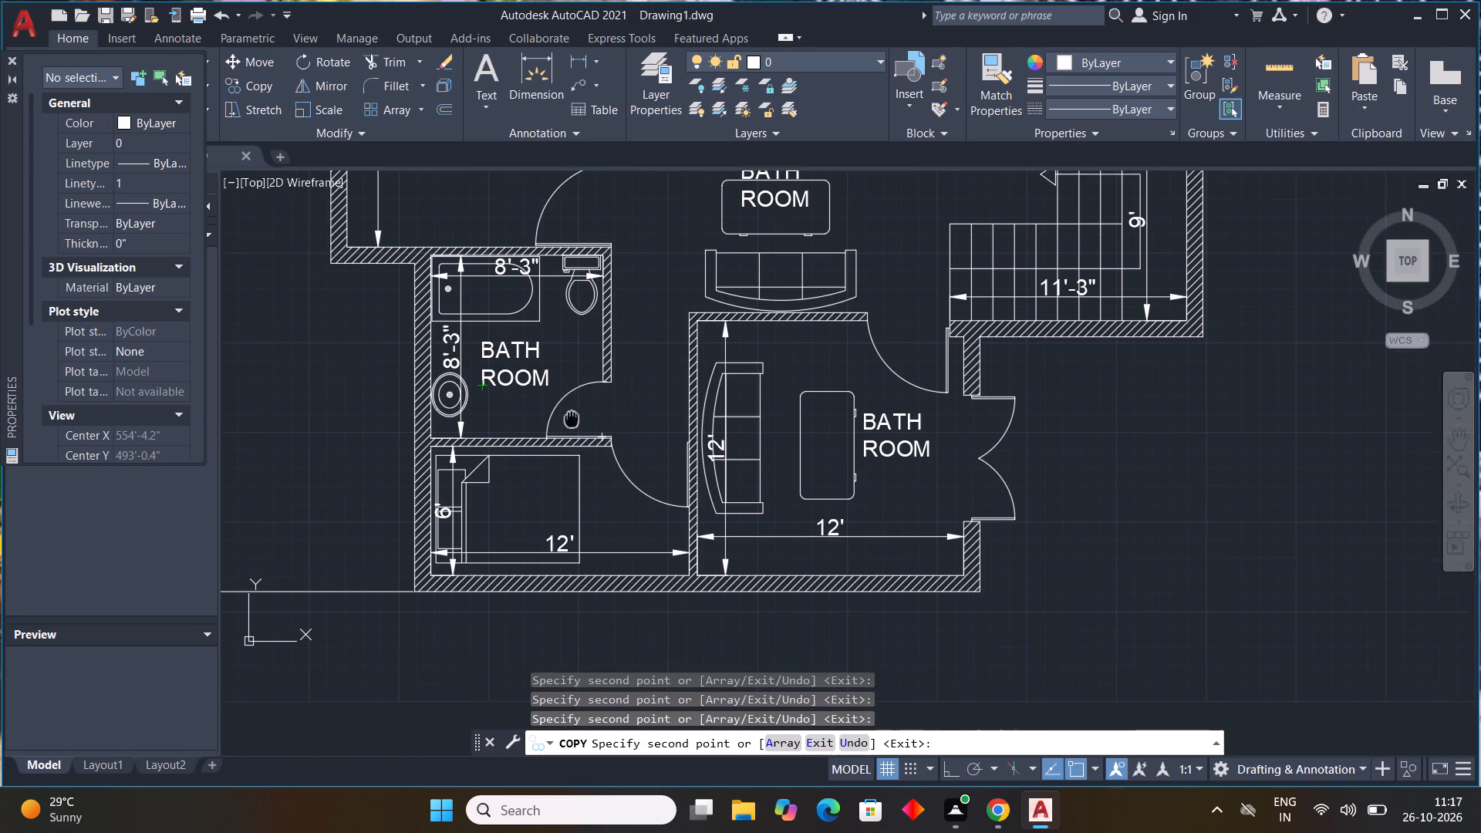
{"action": "middle_click_drag", "start_coordinate": [572, 414], "coordinate": [572, 406]}
{"action": "left_click", "coordinate": [512, 503]}
{"action": "middle_click_drag", "start_coordinate": [916, 492], "coordinate": [914, 492]}
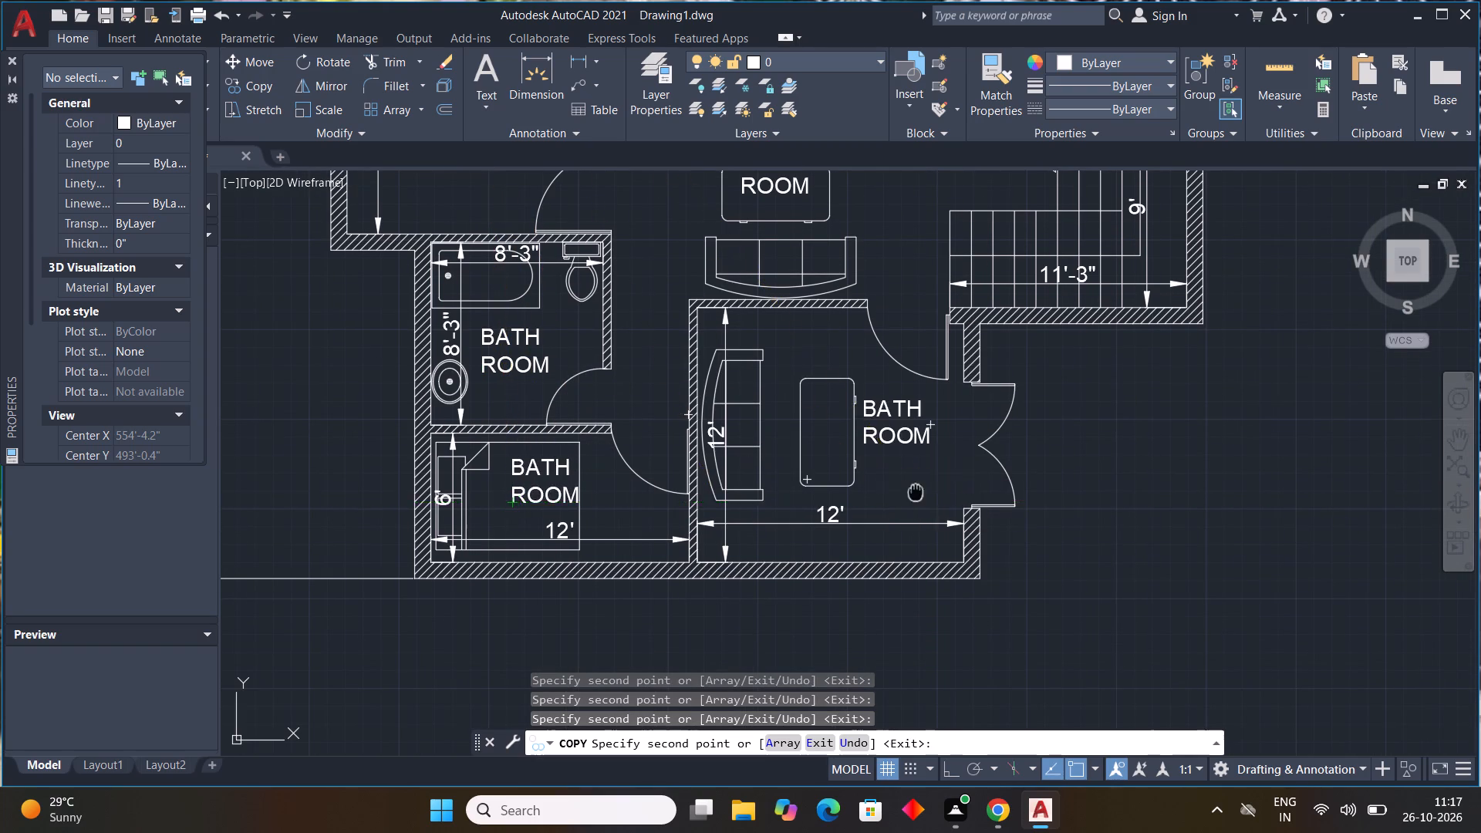
{"action": "middle_click_drag", "start_coordinate": [914, 492], "coordinate": [724, 495]}
{"action": "left_click", "coordinate": [877, 465]}
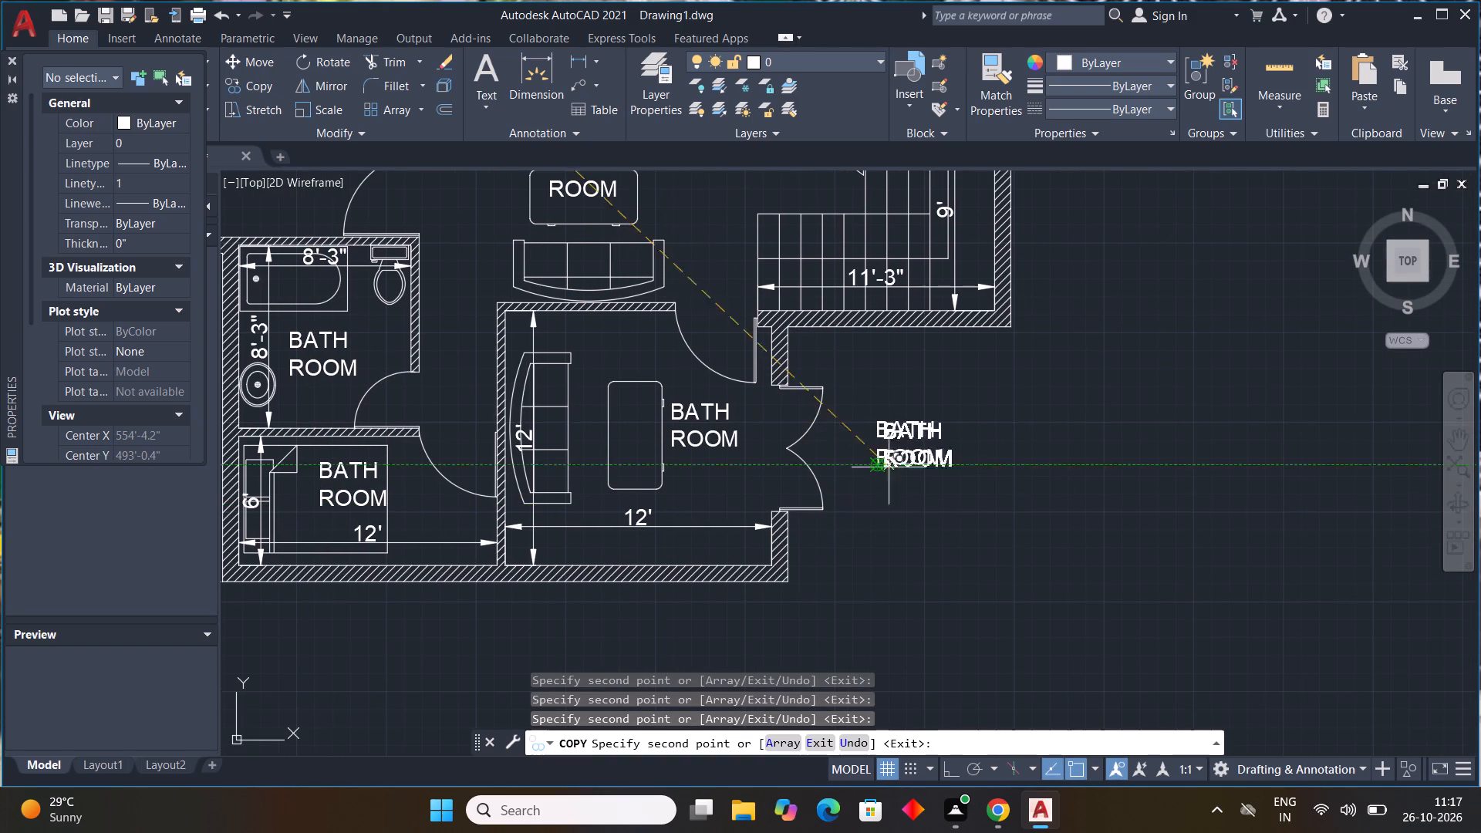
{"action": "key", "text": "Escape"}
Replace the label text in the arched north bay with VARANDA.
{"action": "scroll", "coordinate": [997, 486], "scroll_direction": "down", "scroll_amount": 2}
{"action": "middle_click_drag", "start_coordinate": [994, 487], "coordinate": [980, 519]}
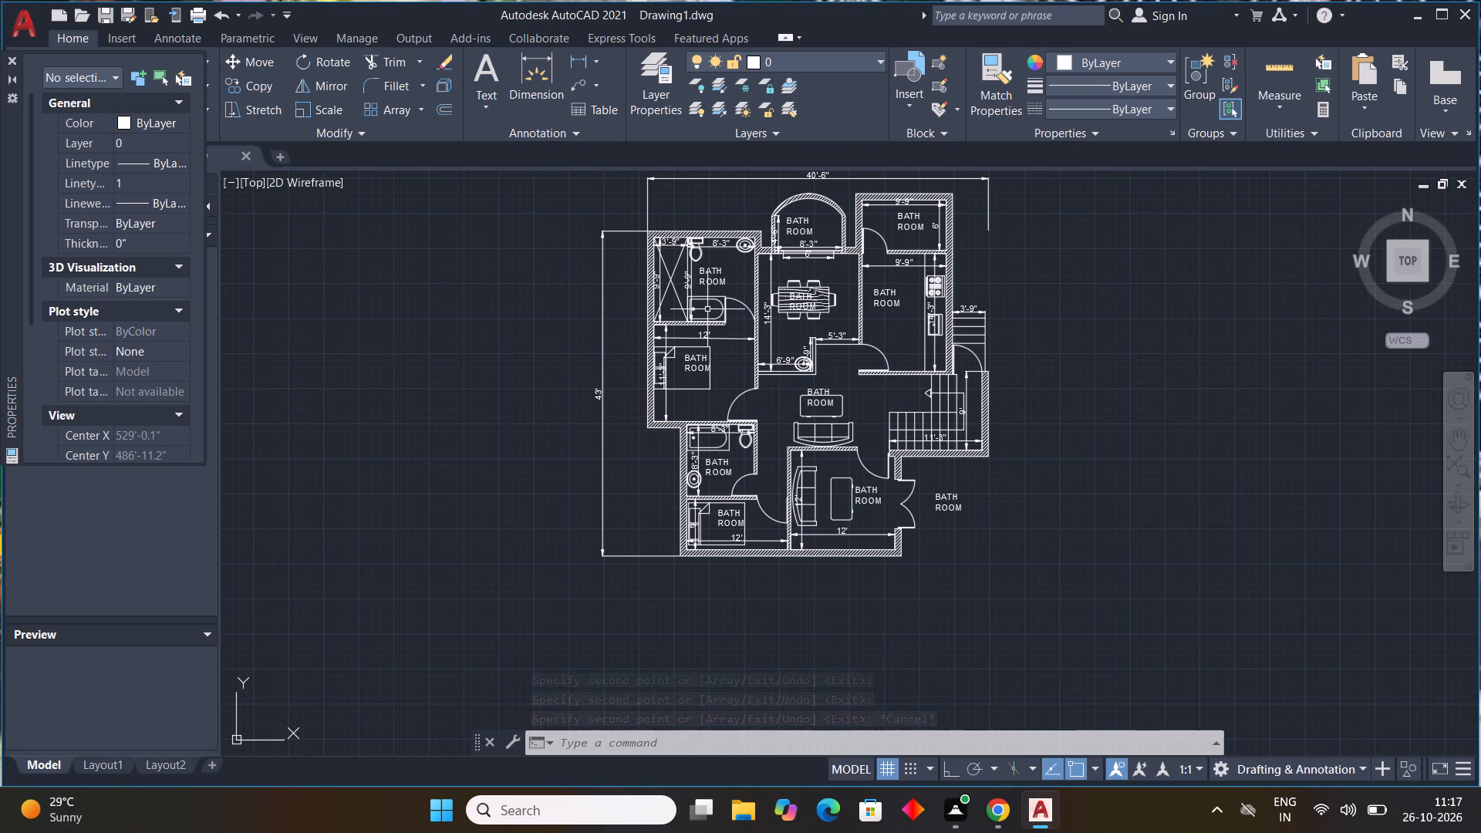
{"action": "middle_click_drag", "start_coordinate": [833, 241], "coordinate": [703, 340]}
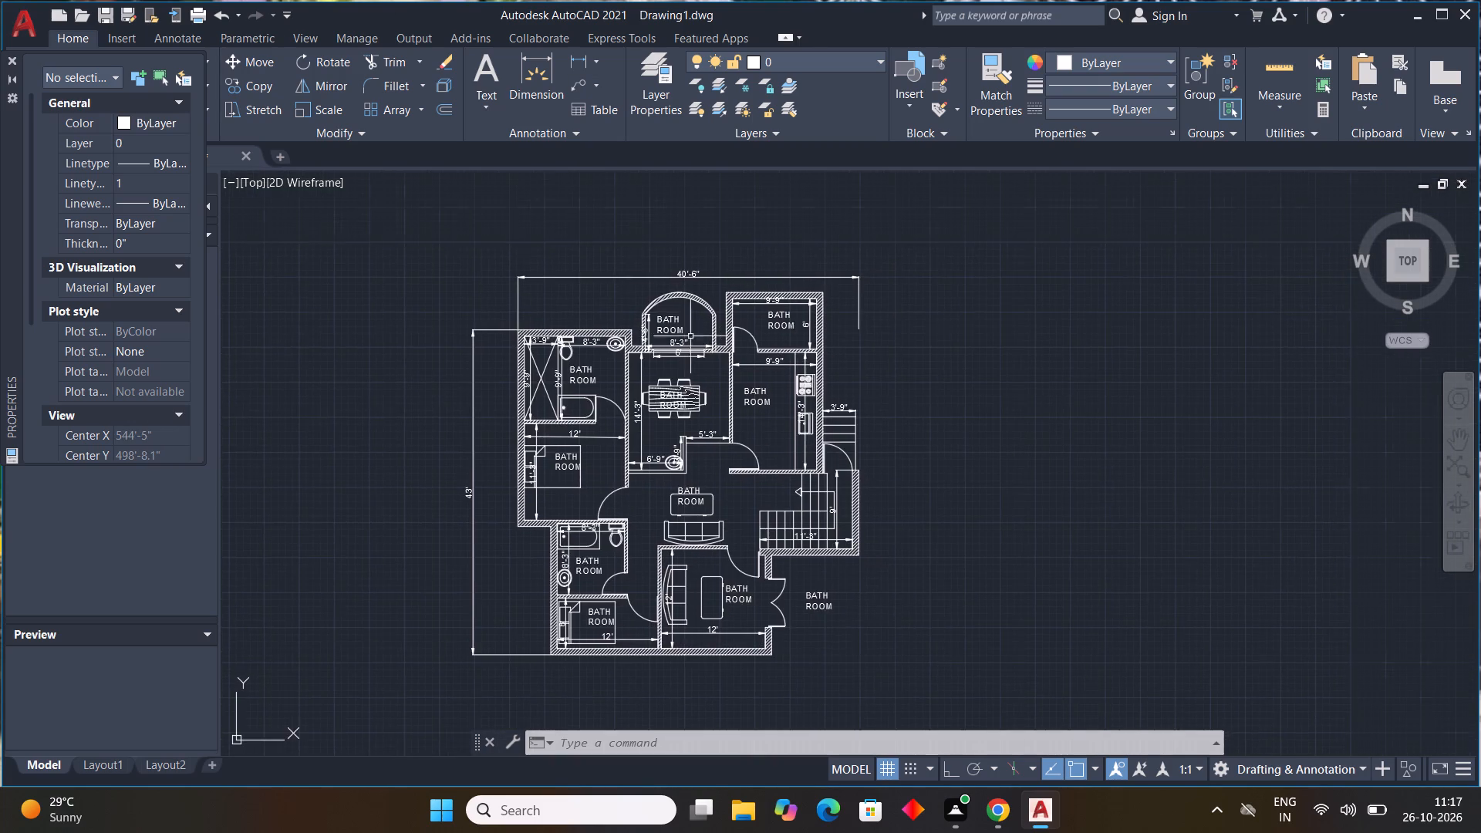
{"action": "scroll", "coordinate": [659, 281], "scroll_direction": "up", "scroll_amount": 3}
{"action": "double_click", "coordinate": [678, 442]}
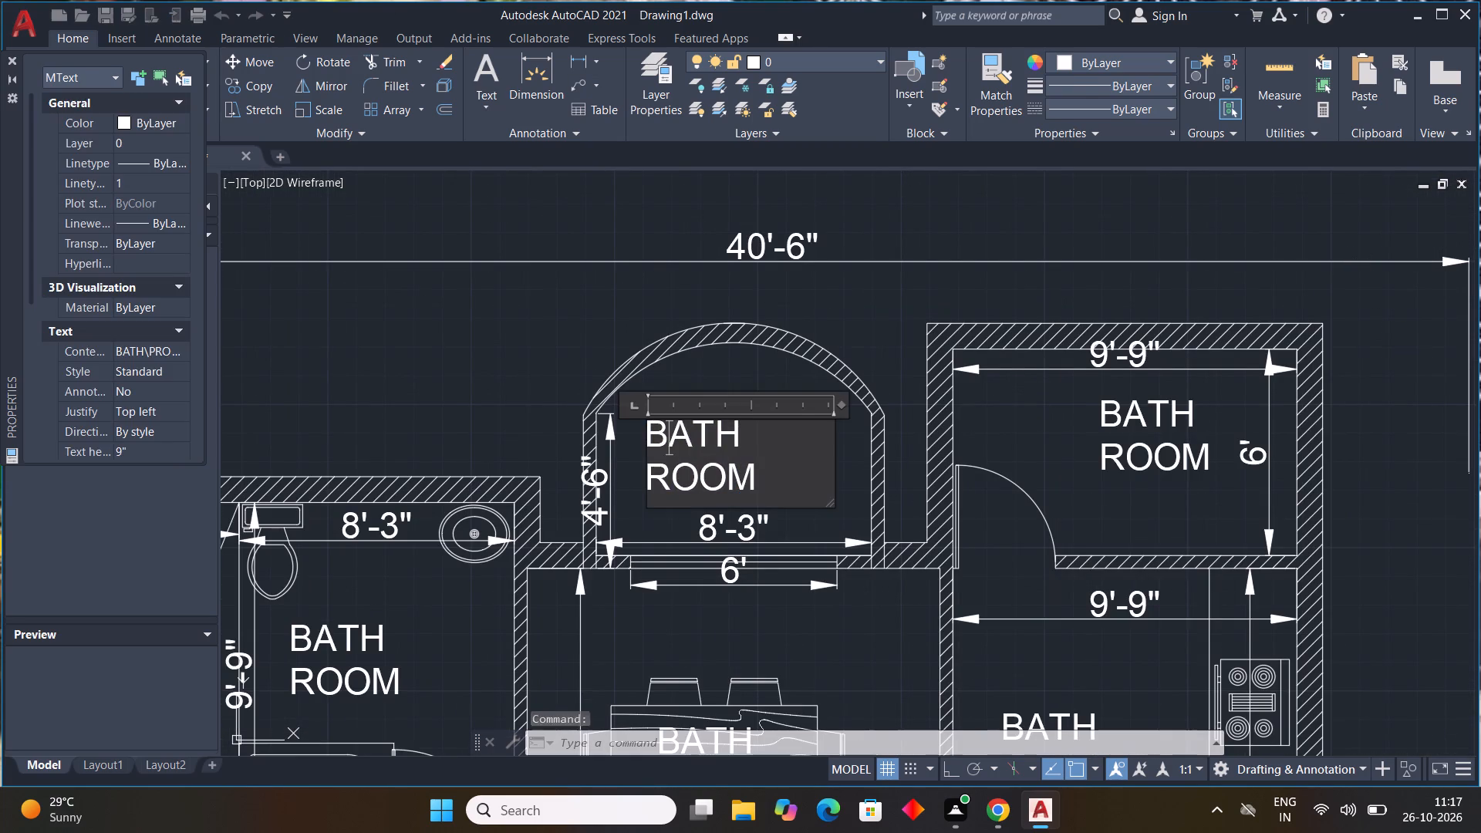
{"action": "left_click", "coordinate": [783, 467]}
{"action": "key", "text": "BackSpace"}
{"action": "key", "text": "BackSpace"}
{"action": "key", "text": "BackSpace"}
{"action": "key", "text": "BackSpace"}
{"action": "key", "text": "BackSpace"}
{"action": "key", "text": "BackSpace"}
{"action": "key", "text": "BackSpace"}
{"action": "key", "text": "BackSpace"}
{"action": "key", "text": "BackSpace"}
{"action": "key", "text": "BackSpace"}
{"action": "key", "text": "BackSpace"}
{"action": "key", "text": "BackSpace"}
{"action": "key", "text": "BackSpace"}
{"action": "key", "text": "BackSpace"}
{"action": "key", "text": "BackSpace"}
{"action": "key", "text": "BackSpace"}
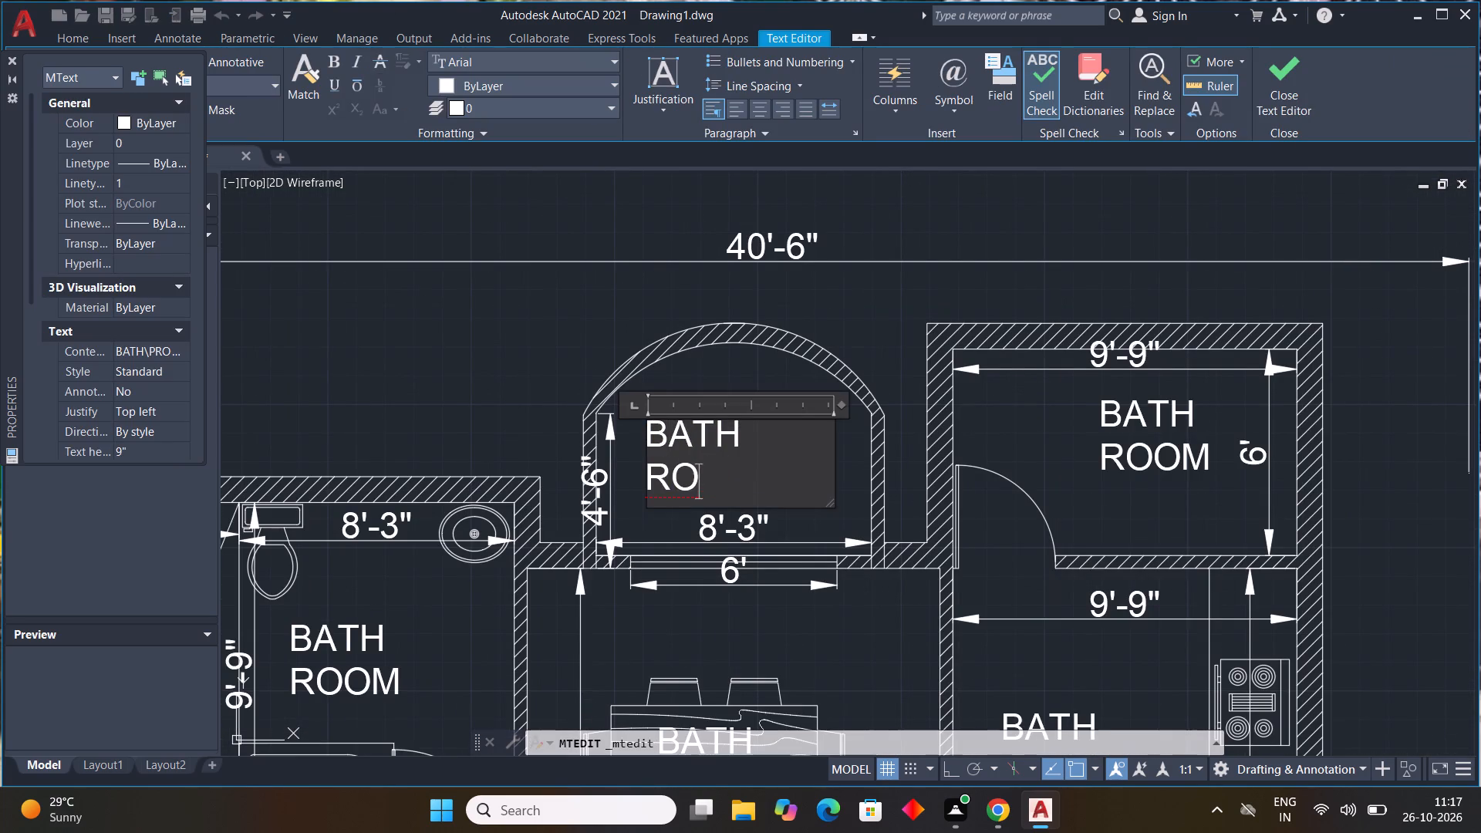
{"action": "key", "text": "v"}
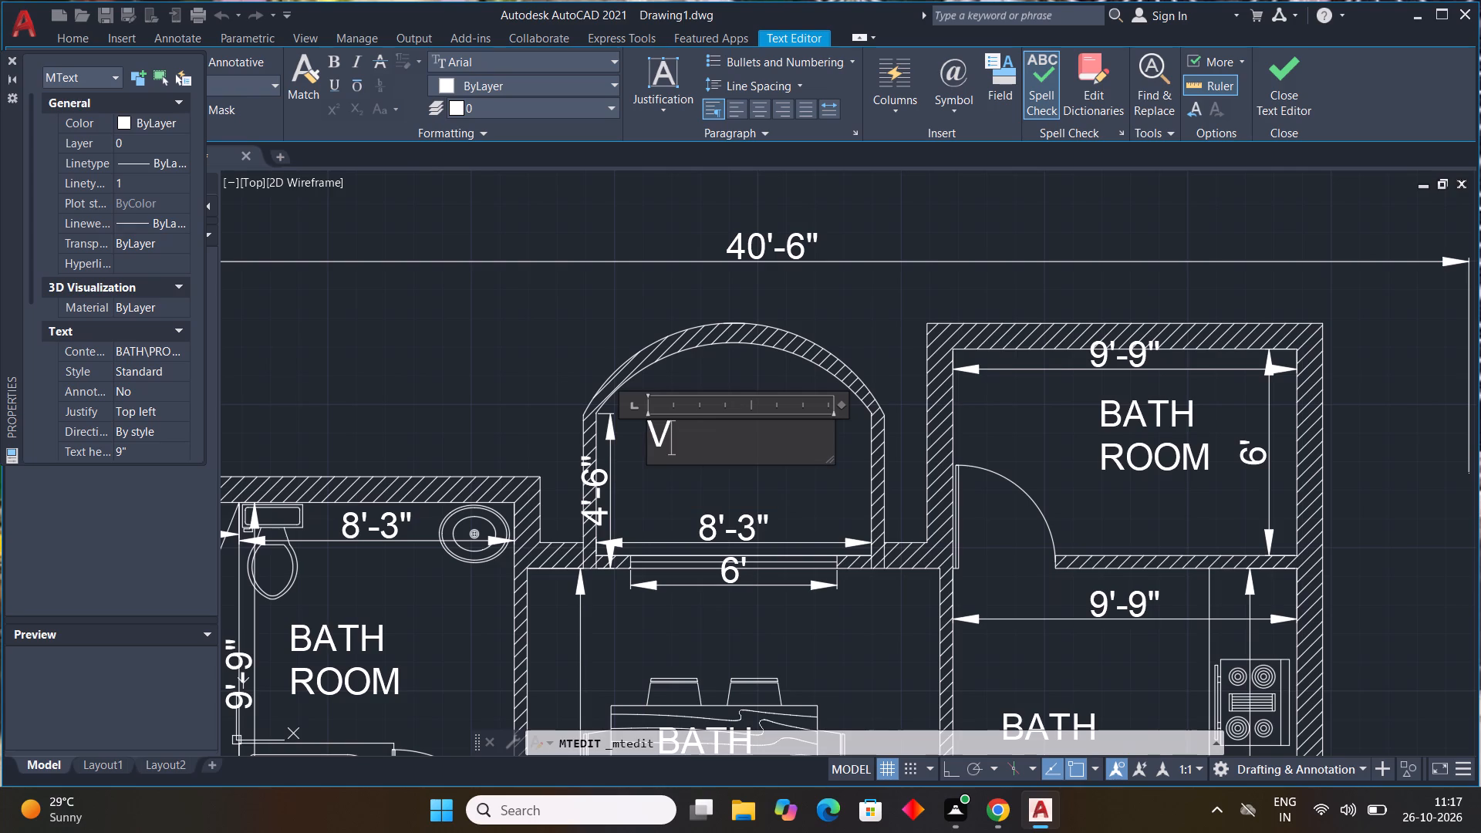
{"action": "type", "text": "ARA"}
{"action": "key", "text": "n"}
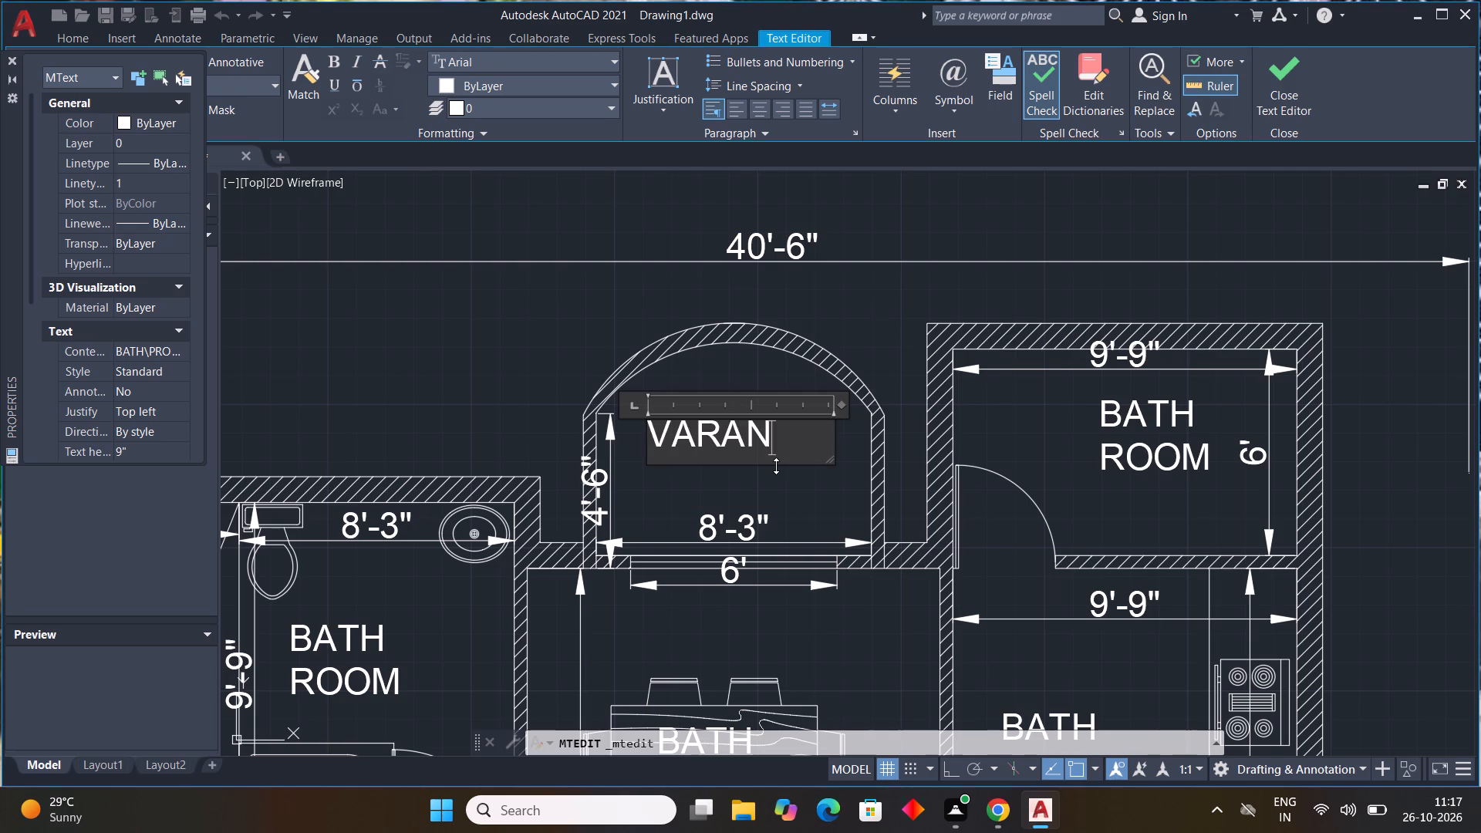
{"action": "type", "text": "DA"}
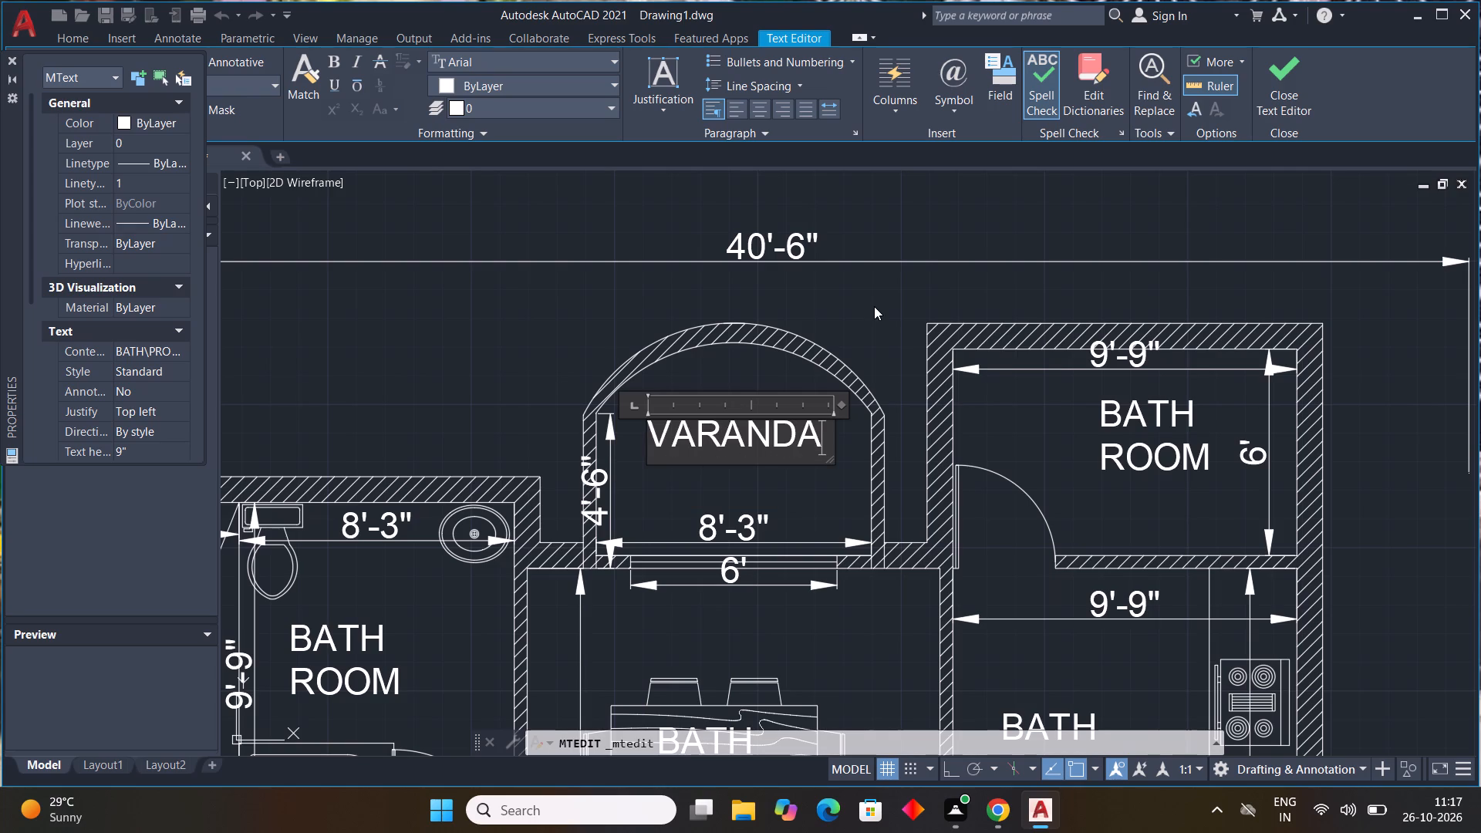
{"action": "left_click", "coordinate": [874, 306]}
Change the label in the northeast room to read STORE ROOM on two lines.
{"action": "middle_click_drag", "start_coordinate": [902, 322], "coordinate": [719, 386]}
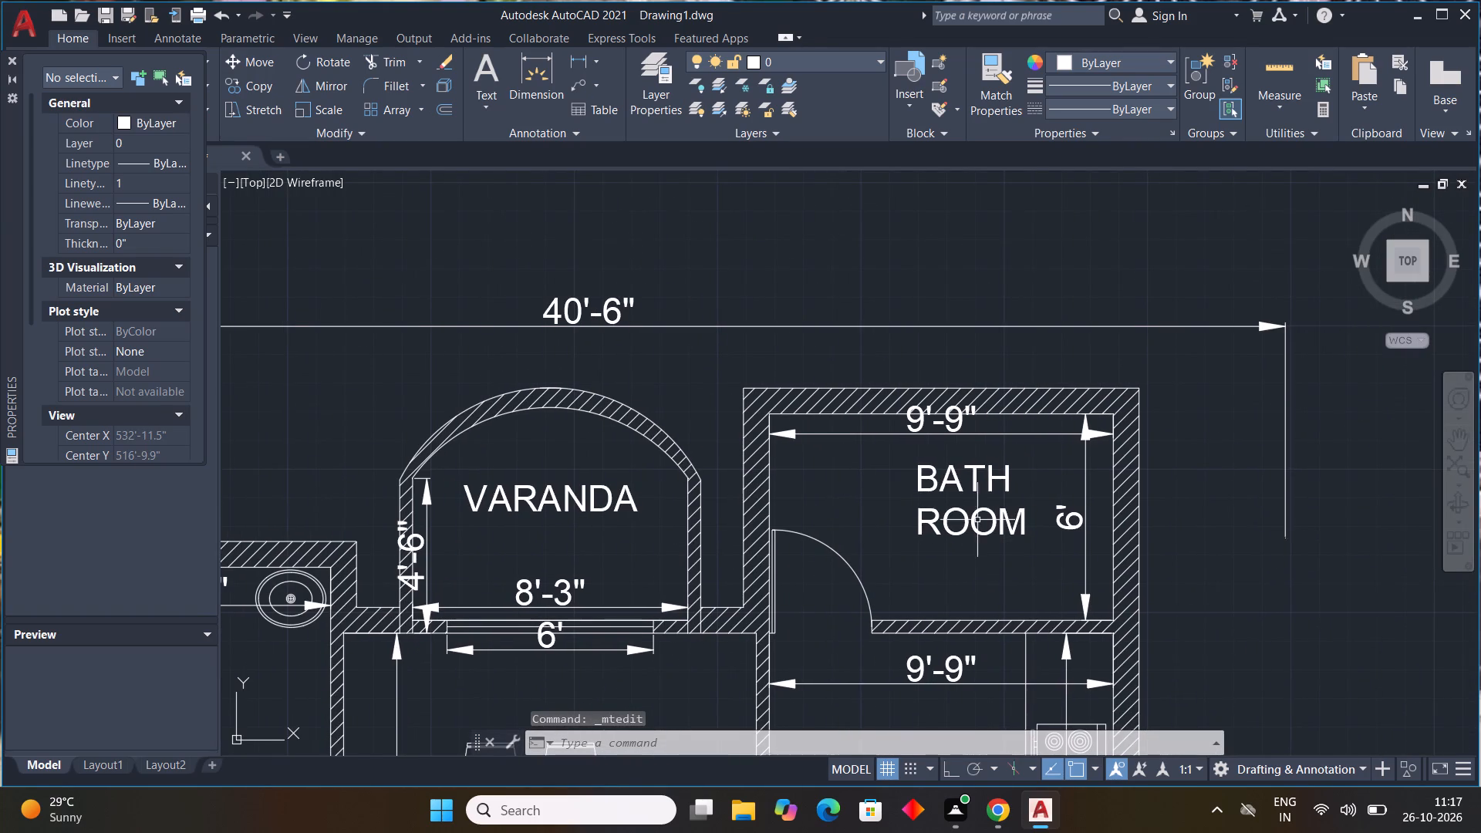
{"action": "double_click", "coordinate": [983, 522]}
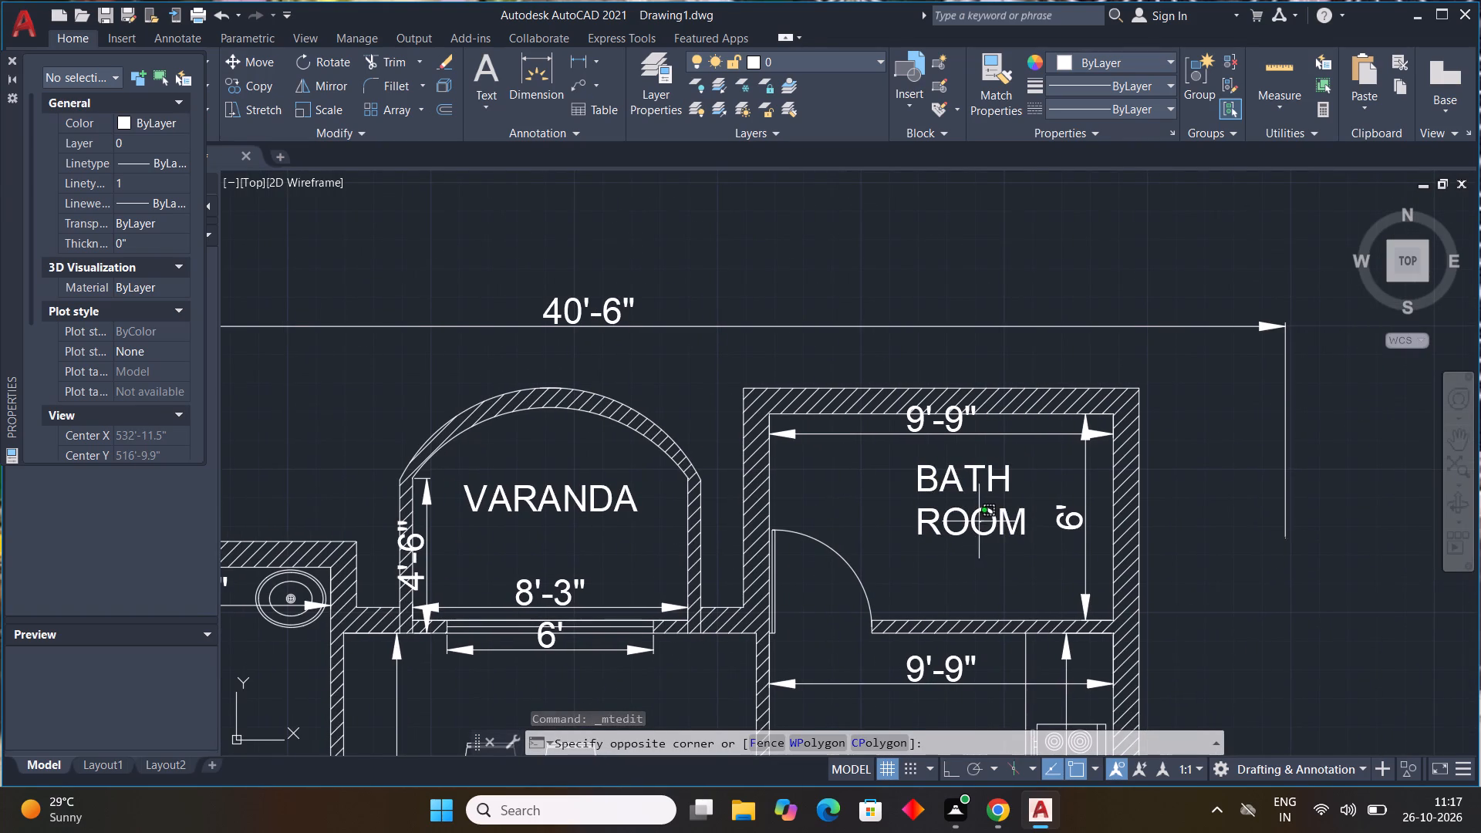
{"action": "scroll", "coordinate": [999, 523], "scroll_direction": "up", "scroll_amount": 2}
{"action": "left_click", "coordinate": [991, 536]}
{"action": "double_click", "coordinate": [983, 548]}
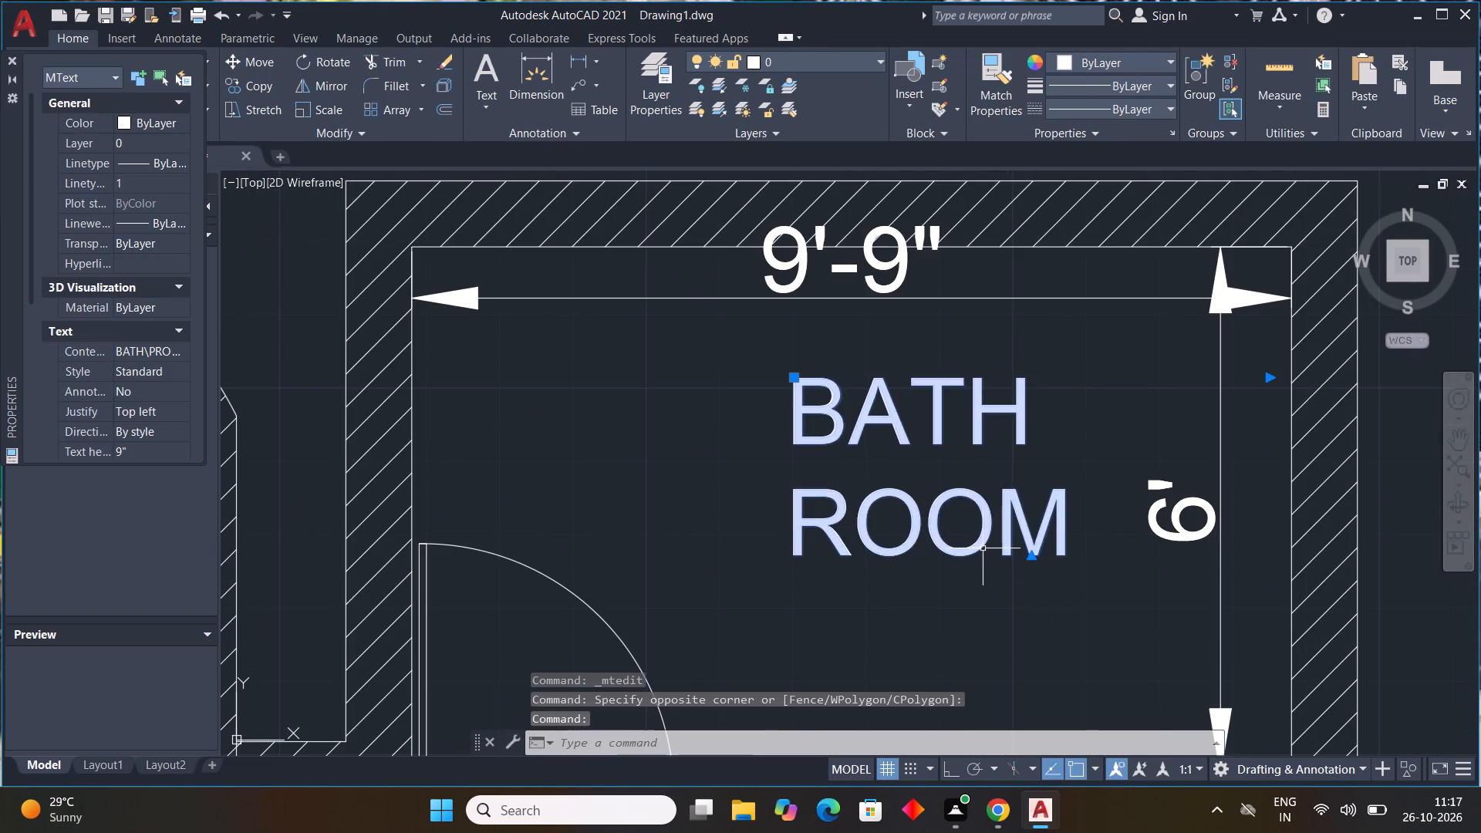
{"action": "left_click", "coordinate": [1057, 436]}
{"action": "key", "text": "BackSpace"}
{"action": "key", "text": "BackSpace"}
{"action": "key", "text": "BackSpace"}
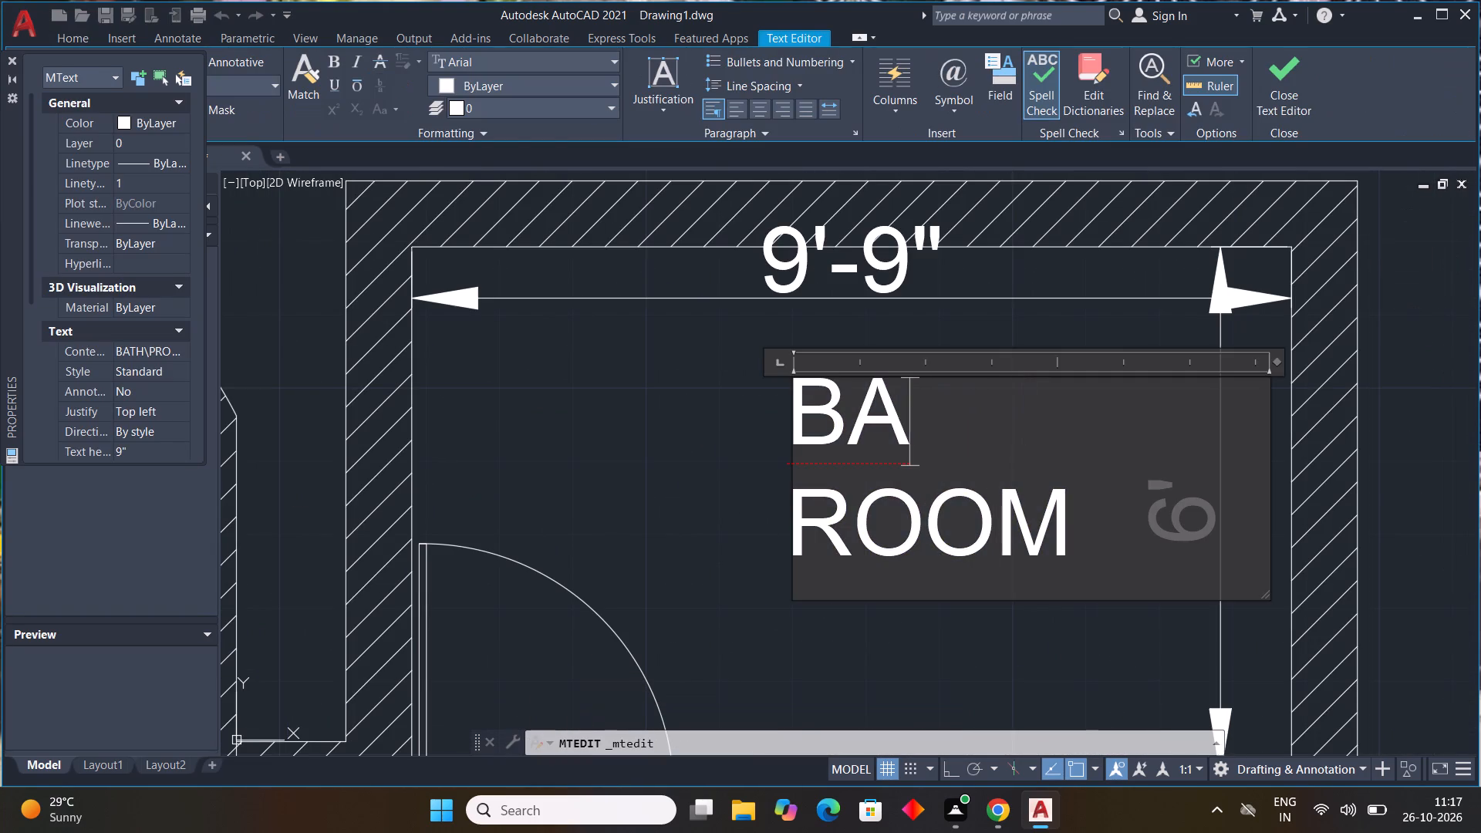
{"action": "key", "text": "BackSpace"}
{"action": "type", "text": "STORE"}
{"action": "left_click", "coordinate": [531, 412]}
Widen the text frame of the label beside the stove and sink and replace its text with KITCHEN.
{"action": "scroll", "coordinate": [531, 413], "scroll_direction": "down", "scroll_amount": 4}
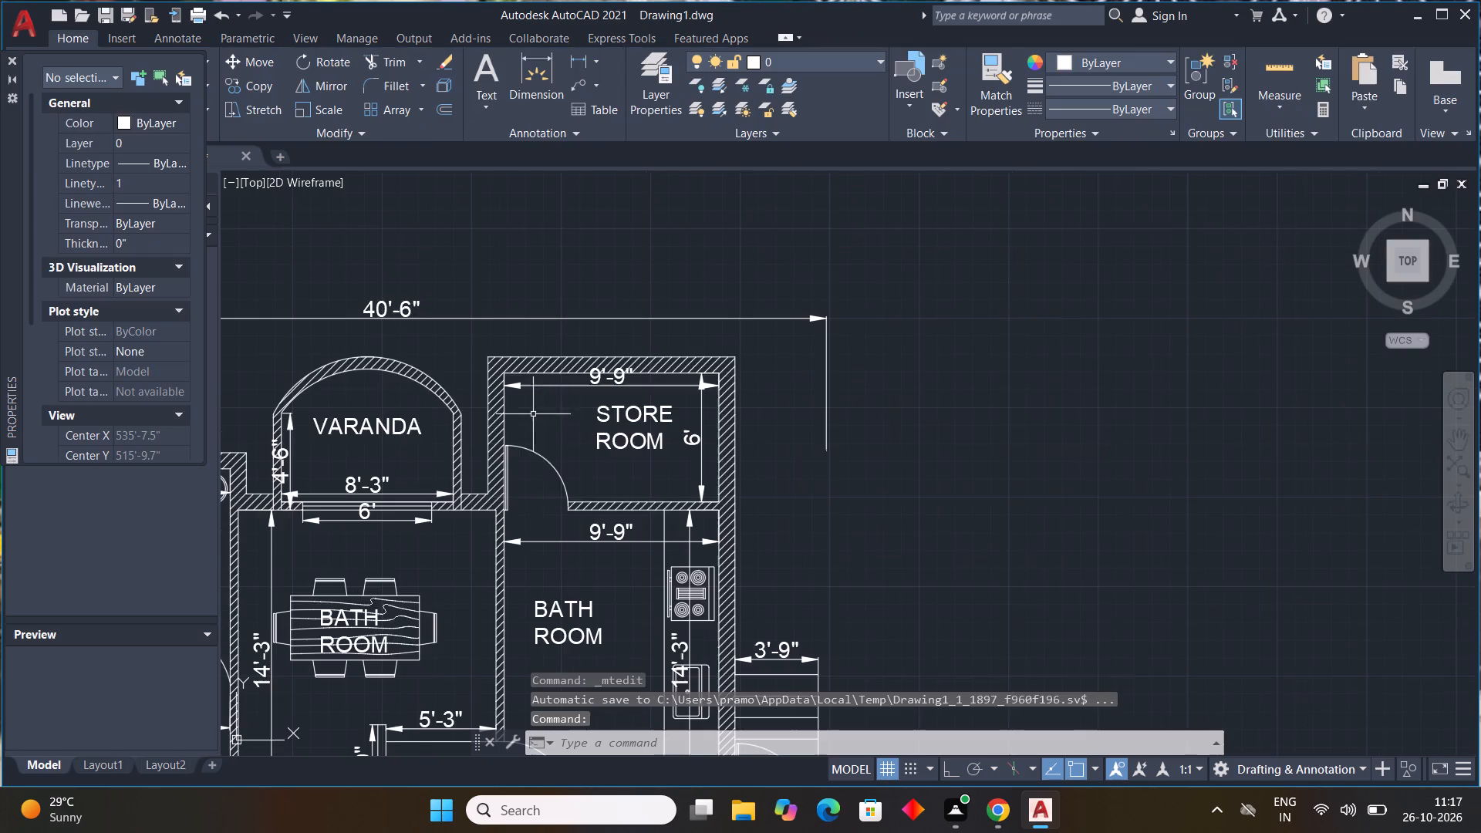
{"action": "middle_click_drag", "start_coordinate": [639, 524], "coordinate": [730, 411]}
{"action": "double_click", "coordinate": [679, 497]}
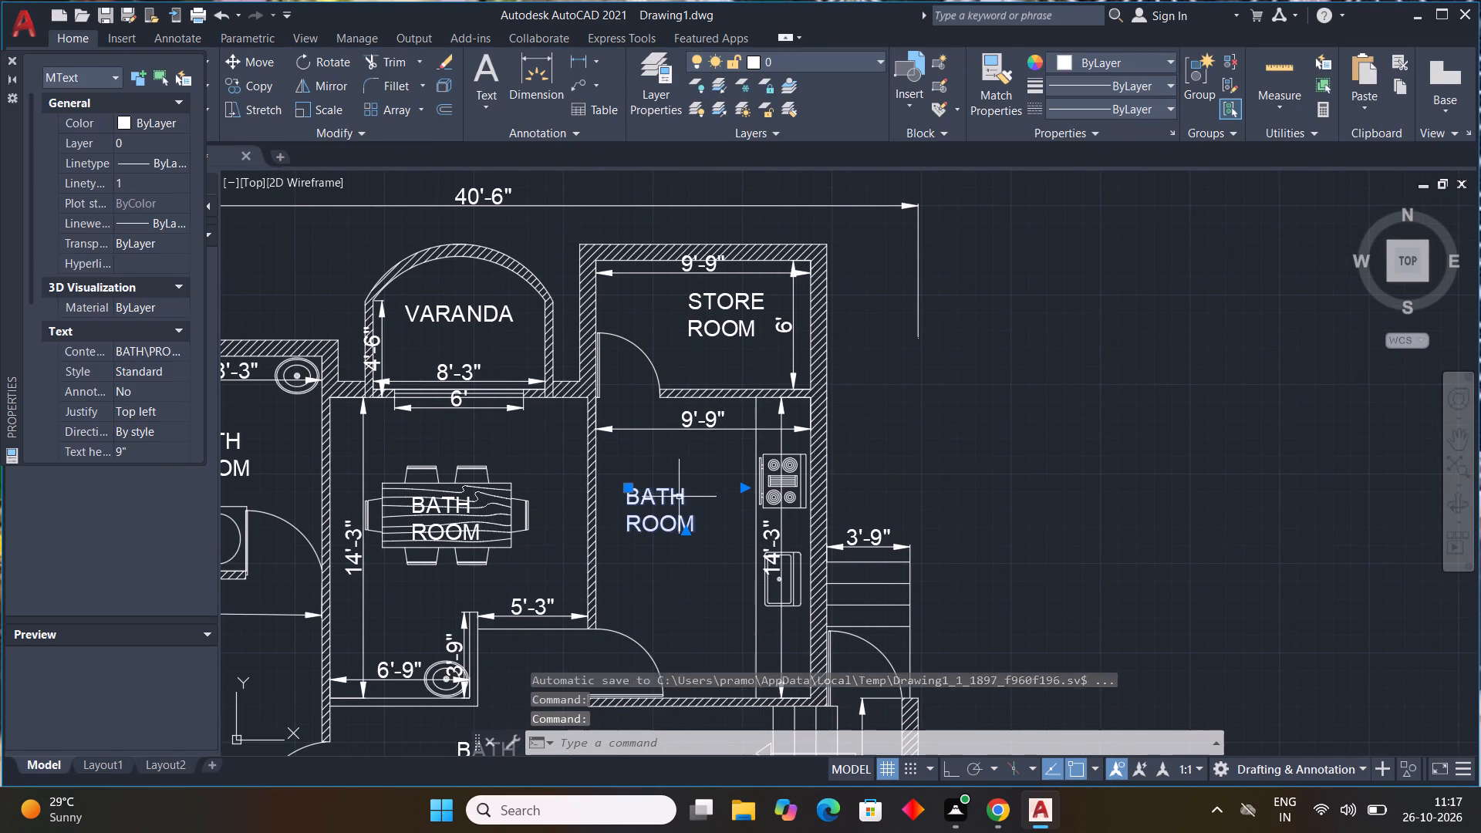
{"action": "double_click", "coordinate": [683, 495]}
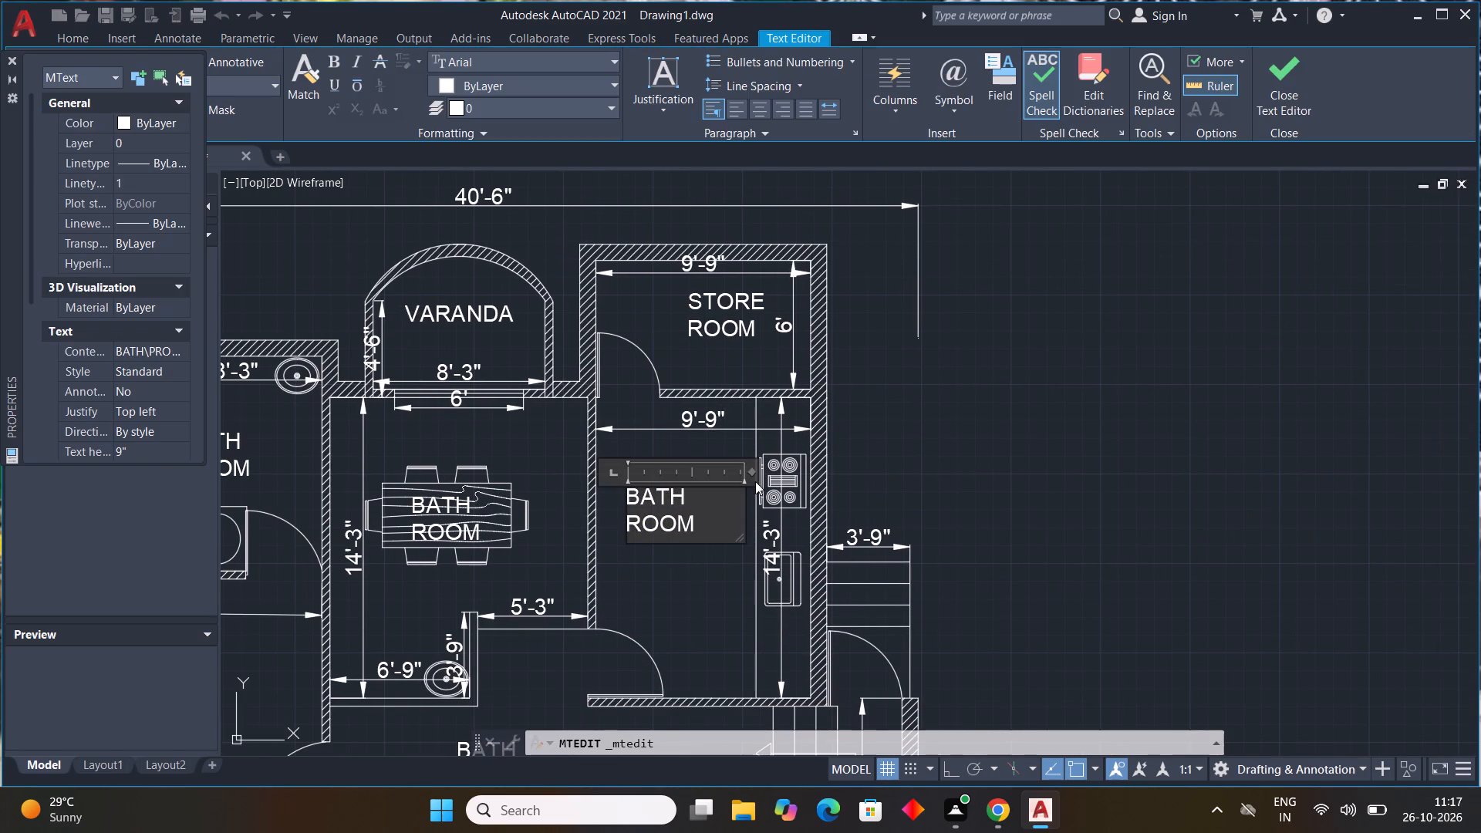
{"action": "left_click_drag", "start_coordinate": [754, 469], "coordinate": [858, 459]}
{"action": "left_click", "coordinate": [758, 517]}
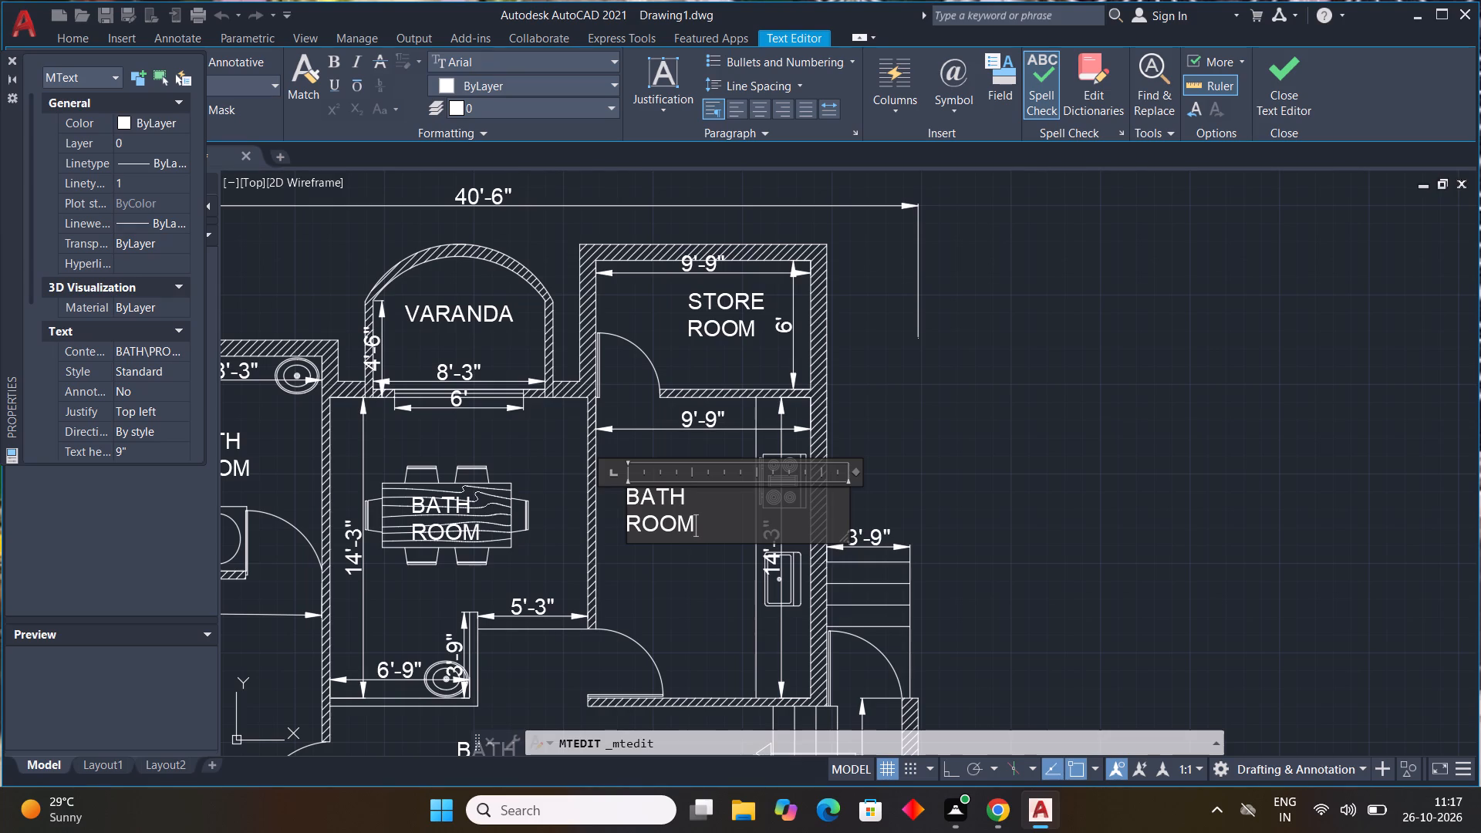
{"action": "key", "text": "BackSpace"}
{"action": "key", "text": "BackSpace"}
{"action": "key", "text": "BackSpace"}
{"action": "key", "text": "BackSpace"}
{"action": "key", "text": "BackSpace"}
{"action": "key", "text": "BackSpace"}
{"action": "key", "text": "BackSpace"}
{"action": "key", "text": "BackSpace"}
{"action": "key", "text": "BackSpace"}
{"action": "key", "text": "BackSpace"}
{"action": "key", "text": "BackSpace"}
{"action": "key", "text": "BackSpace"}
{"action": "key", "text": "BackSpace"}
{"action": "key", "text": "BackSpace"}
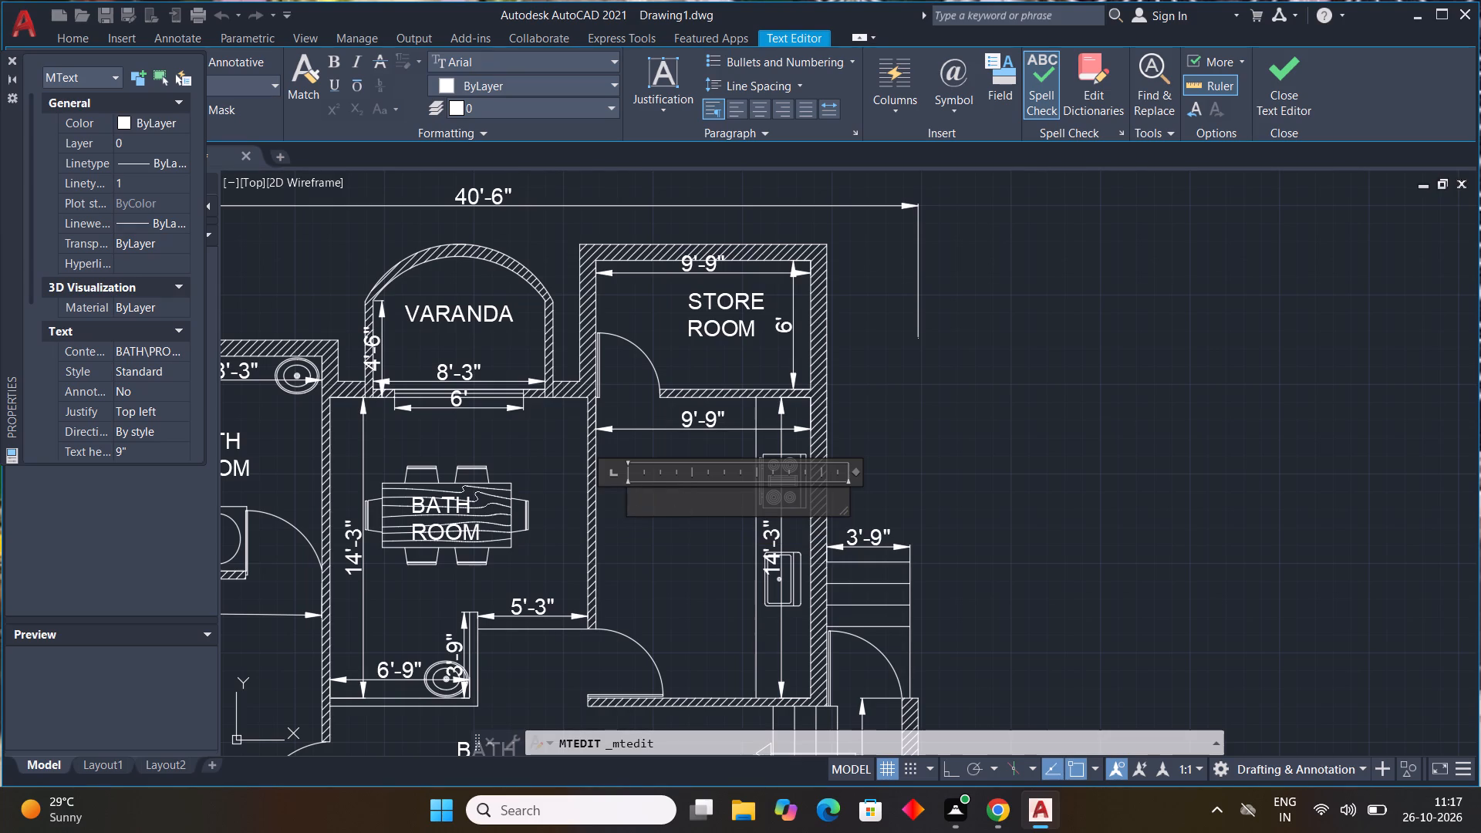
{"action": "type", "text": "KITCHEN"}
{"action": "left_click", "coordinate": [995, 386]}
Widen the text frame of the label over the dining table and replace its text with DINNING.
{"action": "scroll", "coordinate": [952, 456], "scroll_direction": "down", "scroll_amount": 1}
{"action": "middle_click_drag", "start_coordinate": [952, 458], "coordinate": [952, 478]}
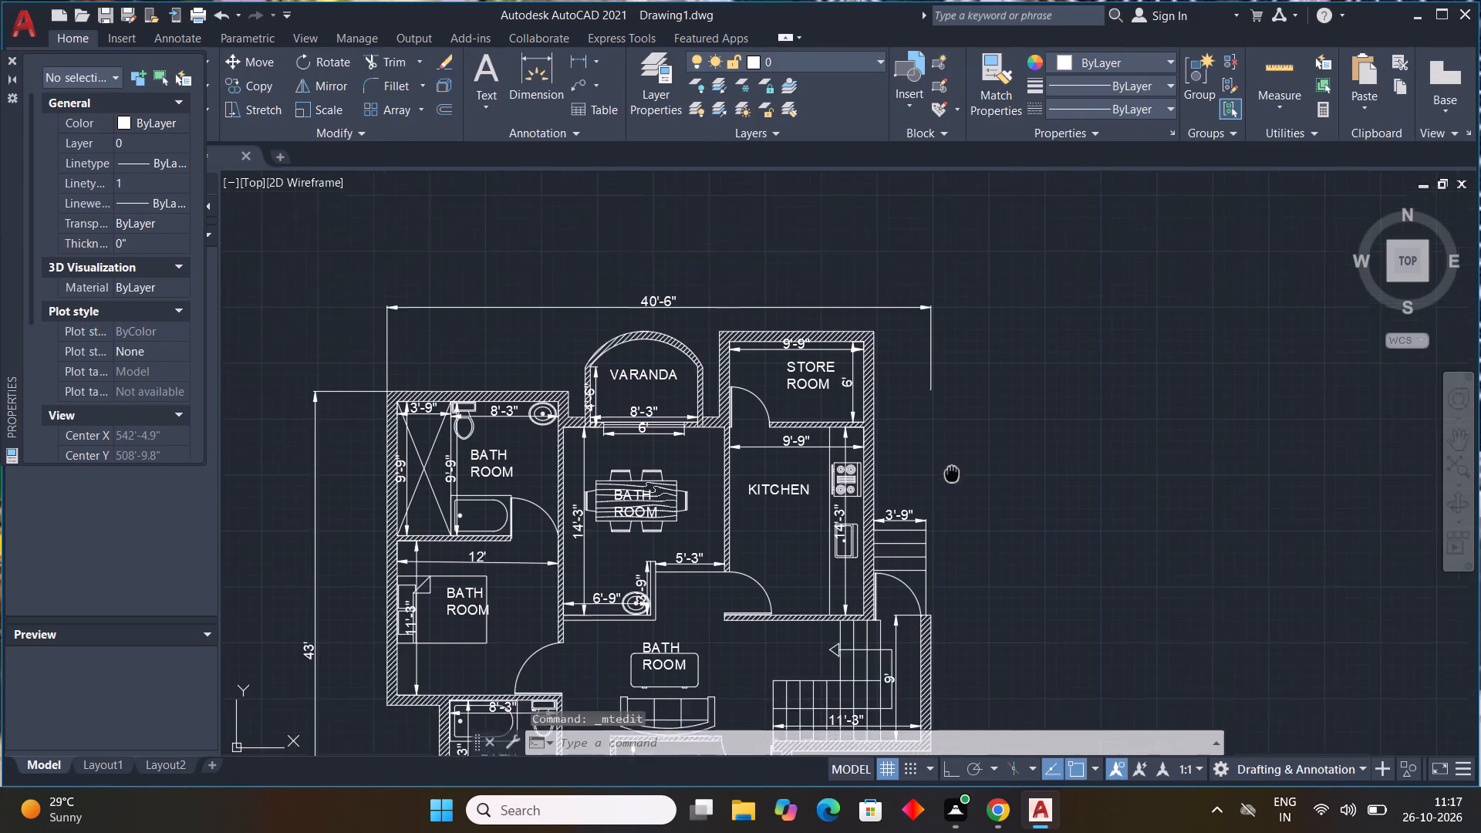
{"action": "middle_click_drag", "start_coordinate": [952, 478], "coordinate": [1005, 460]}
{"action": "scroll", "coordinate": [699, 504], "scroll_direction": "up", "scroll_amount": 2}
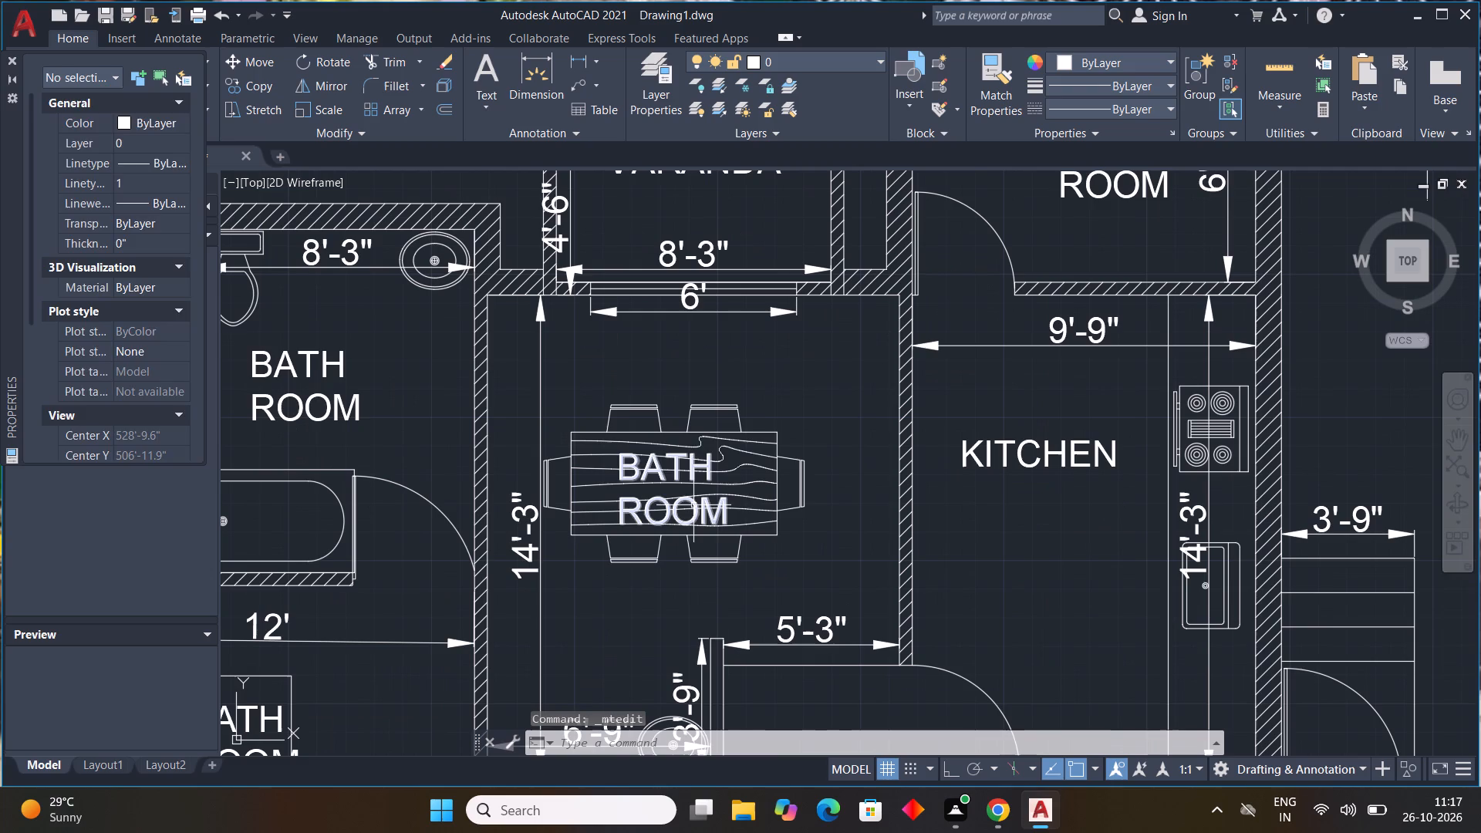
{"action": "double_click", "coordinate": [693, 506]}
{"action": "left_click_drag", "start_coordinate": [814, 437], "coordinate": [919, 434]}
{"action": "left_click", "coordinate": [805, 521]}
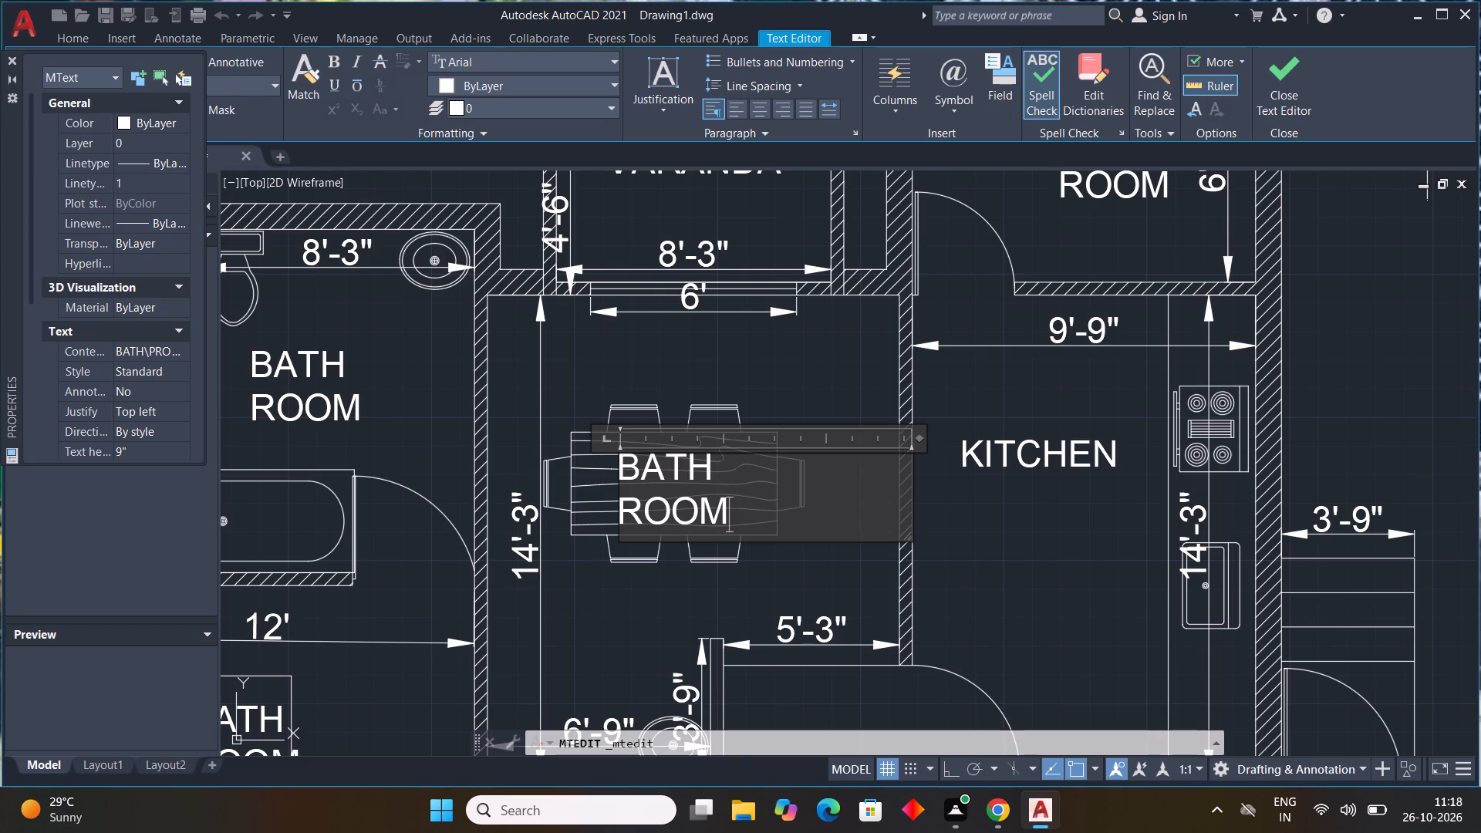
{"action": "key", "text": "BackSpace"}
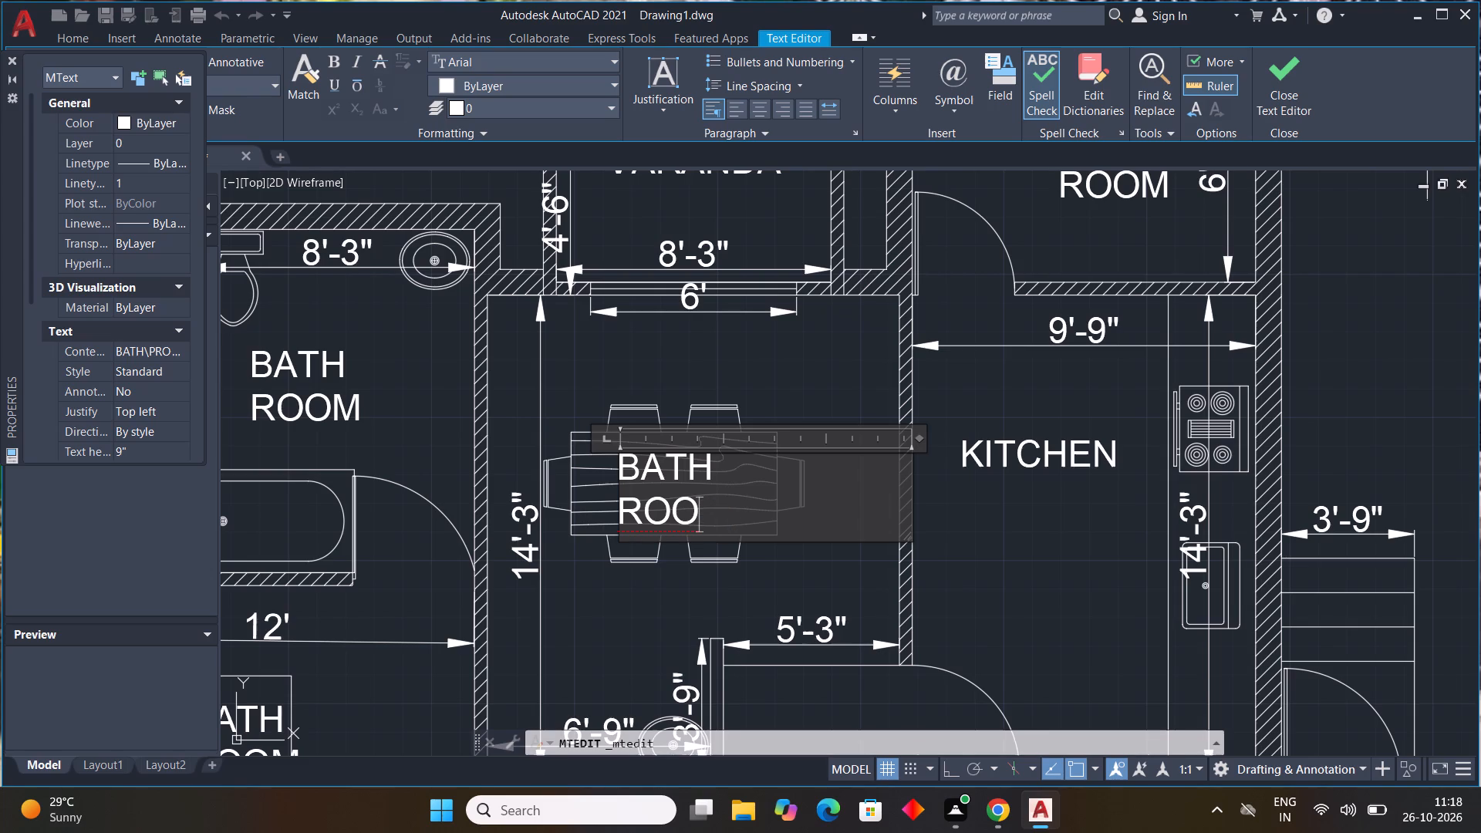
{"action": "key", "text": "BackSpace"}
{"action": "key", "text": "BackSpace"}
{"action": "key", "text": "BackSpace"}
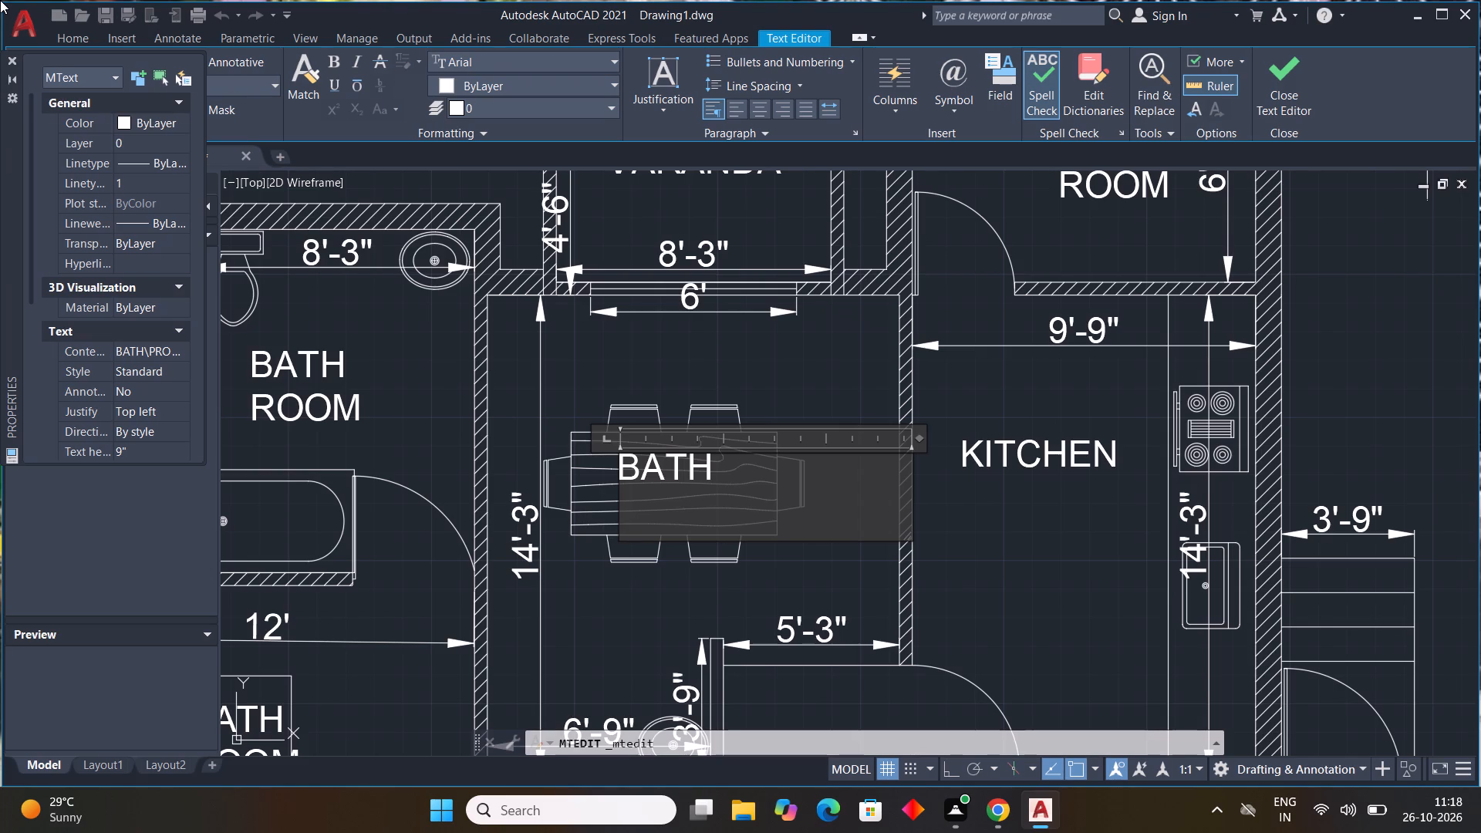
{"action": "scroll", "coordinate": [48, 73], "scroll_direction": "down", "scroll_amount": 1}
{"action": "scroll", "coordinate": [97, 7], "scroll_direction": "down", "scroll_amount": 1}
{"action": "scroll", "coordinate": [649, 339], "scroll_direction": "down", "scroll_amount": 1}
{"action": "middle_click_drag", "start_coordinate": [723, 346], "coordinate": [714, 396]}
{"action": "scroll", "coordinate": [714, 358], "scroll_direction": "down", "scroll_amount": 2}
{"action": "scroll", "coordinate": [714, 358], "scroll_direction": "up", "scroll_amount": 3}
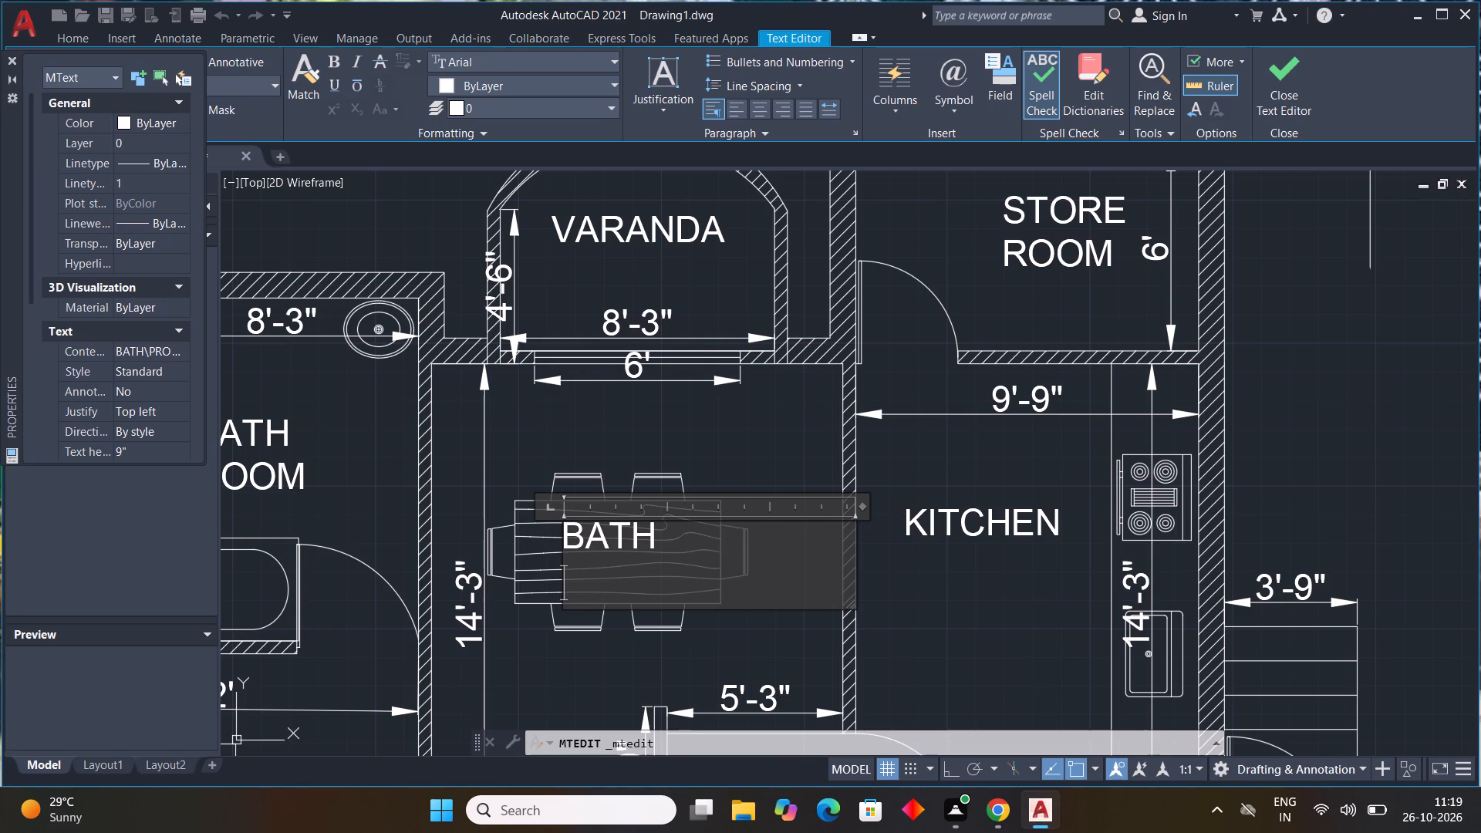
{"action": "key", "text": "BackSpace"}
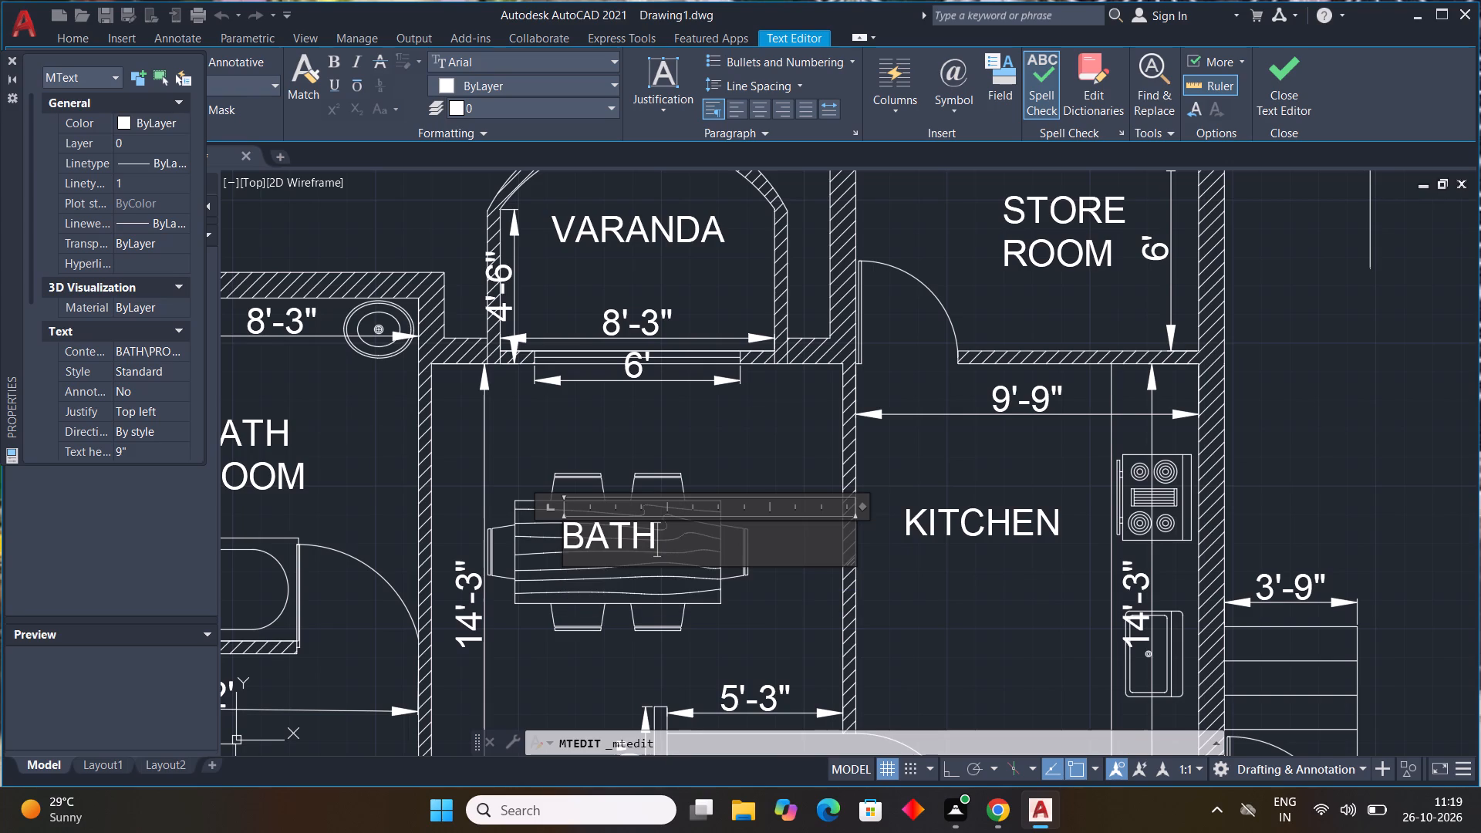
{"action": "key", "text": "BackSpace"}
{"action": "key", "text": "BackSpace"}
{"action": "key", "text": "BackSpace"}
{"action": "key", "text": "BackSpace"}
{"action": "key", "text": "BackSpace"}
{"action": "key", "text": "BackSpace"}
{"action": "key", "text": "BackSpace"}
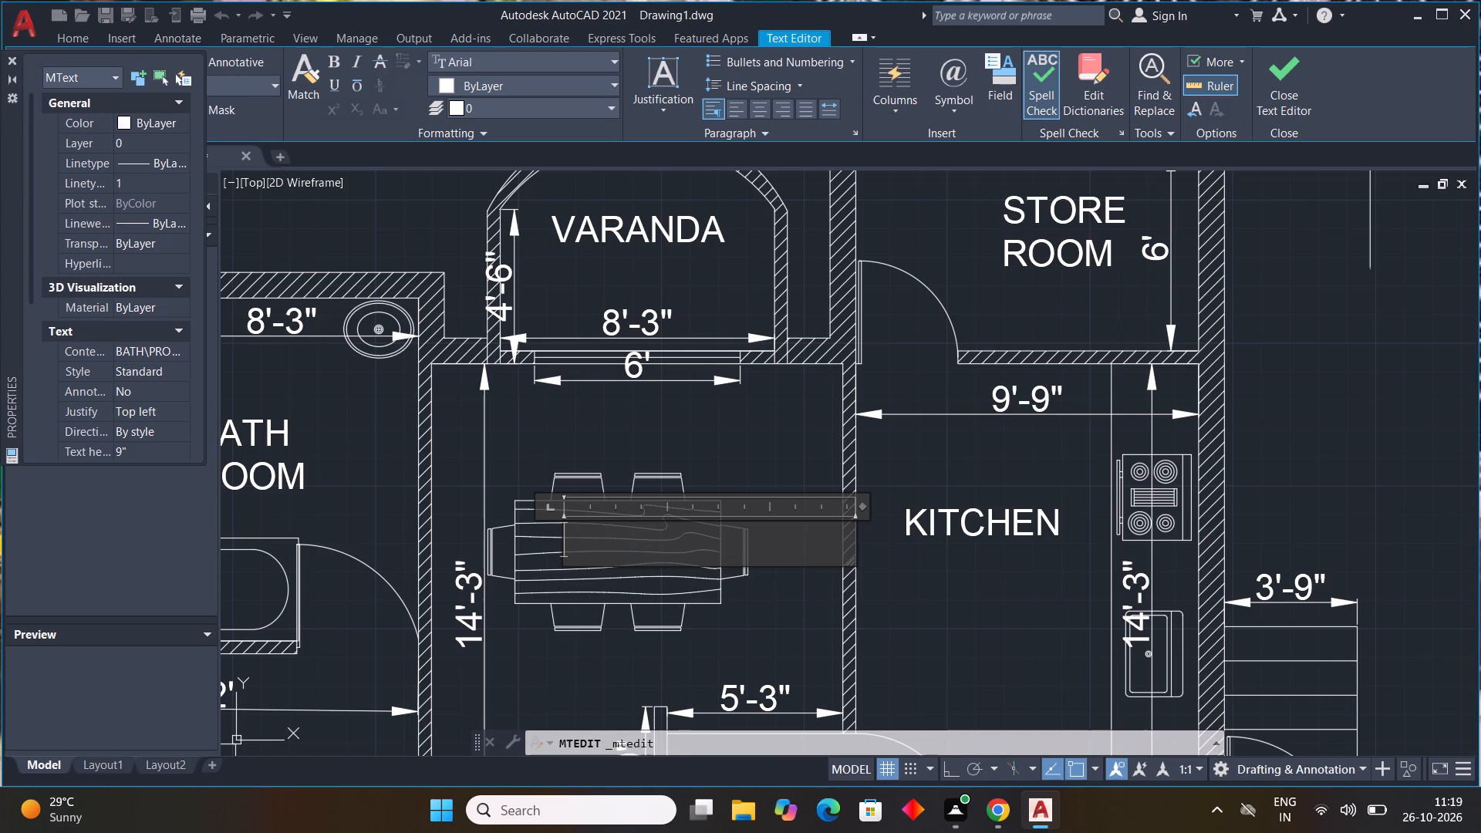
{"action": "type", "text": "DINNING"}
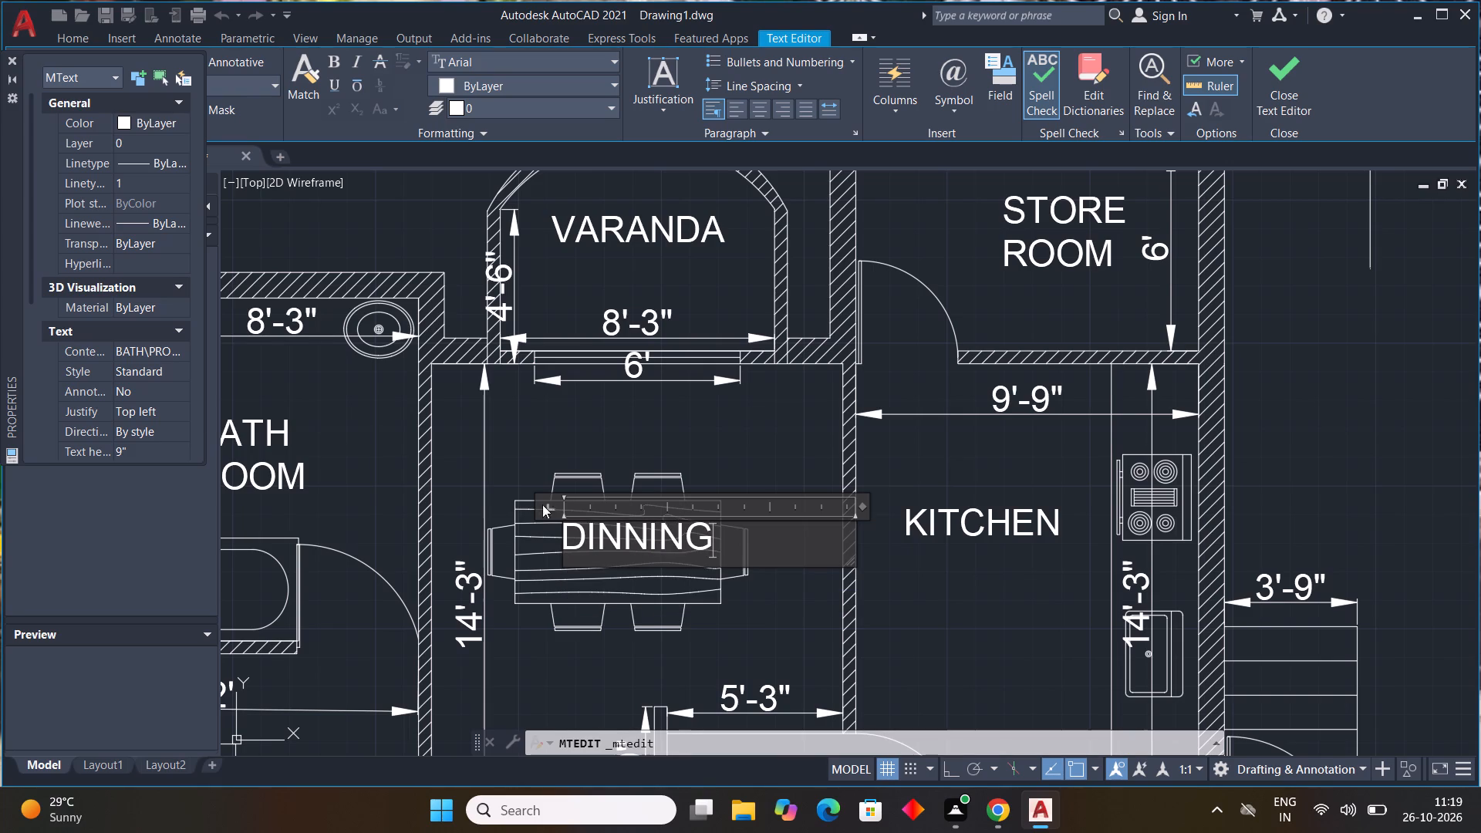
{"action": "left_click", "coordinate": [696, 409]}
Open the label over the bed in the room south of the northwest bathroom for editing and widen its text frame.
{"action": "middle_click_drag", "start_coordinate": [697, 443], "coordinate": [895, 510]}
{"action": "scroll", "coordinate": [698, 450], "scroll_direction": "down", "scroll_amount": 1}
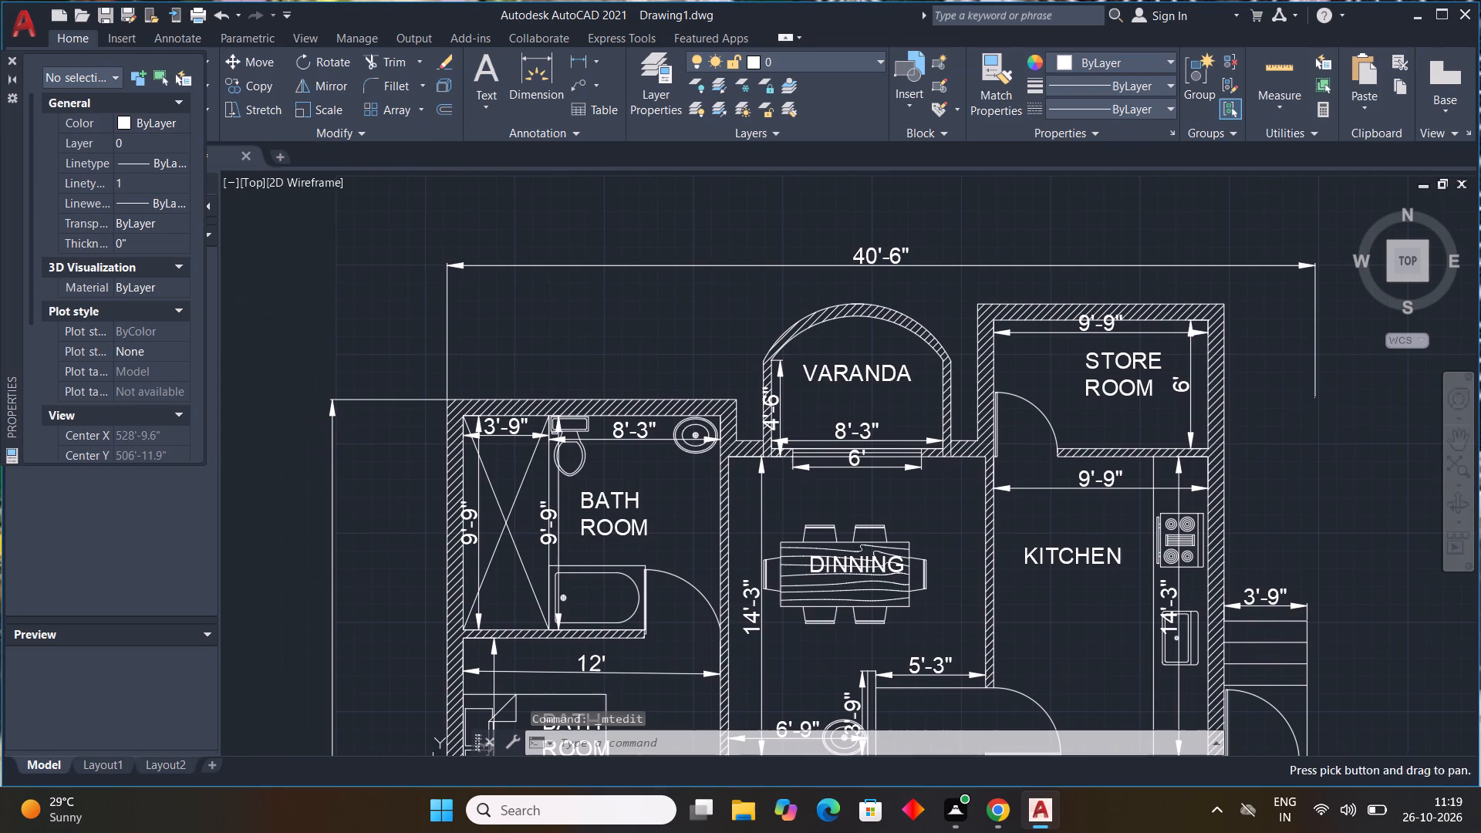
{"action": "middle_click_drag", "start_coordinate": [647, 563], "coordinate": [628, 408]}
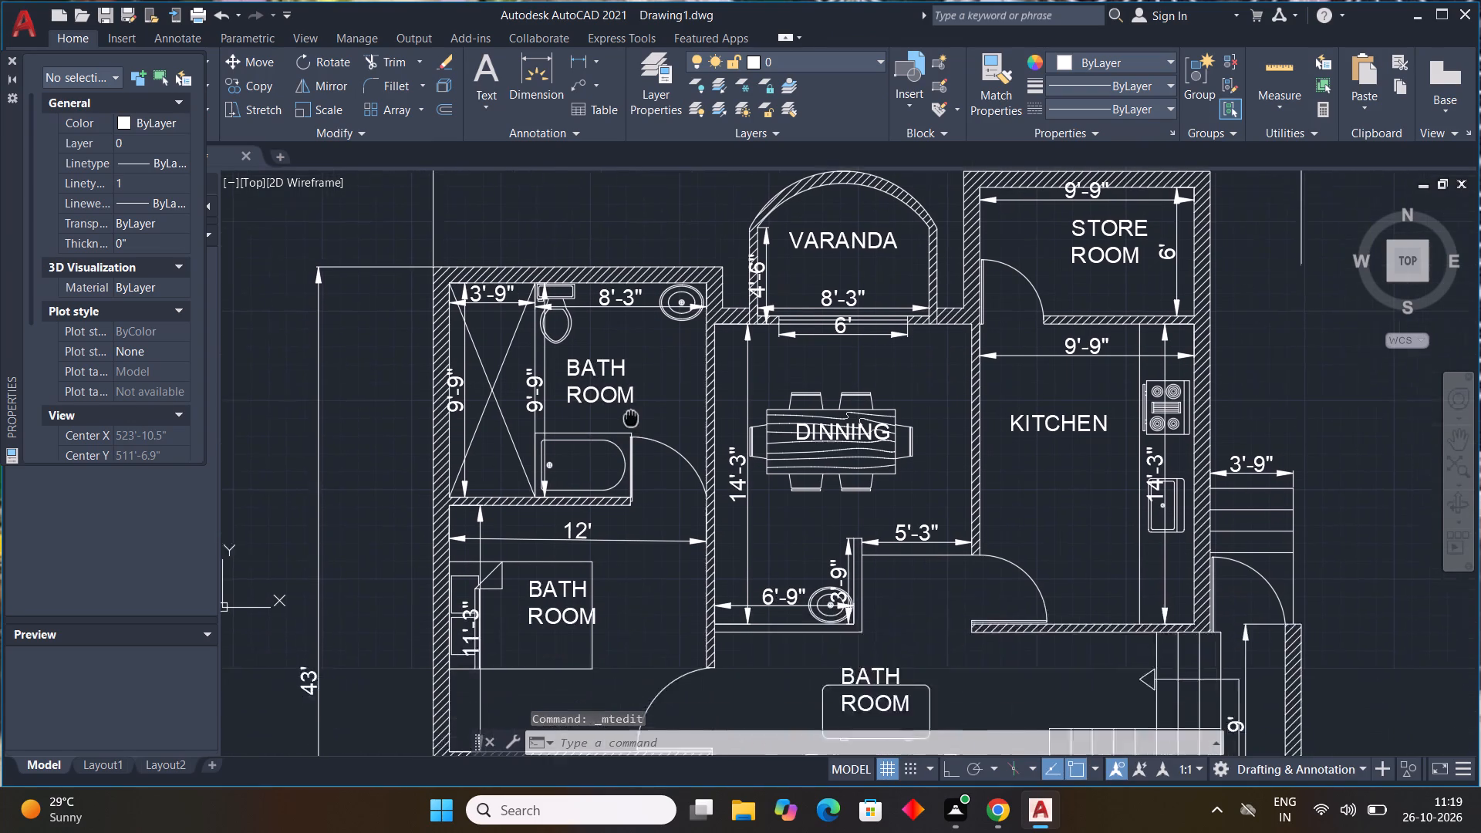
{"action": "middle_click_drag", "start_coordinate": [628, 408], "coordinate": [620, 378]}
{"action": "double_click", "coordinate": [562, 571]}
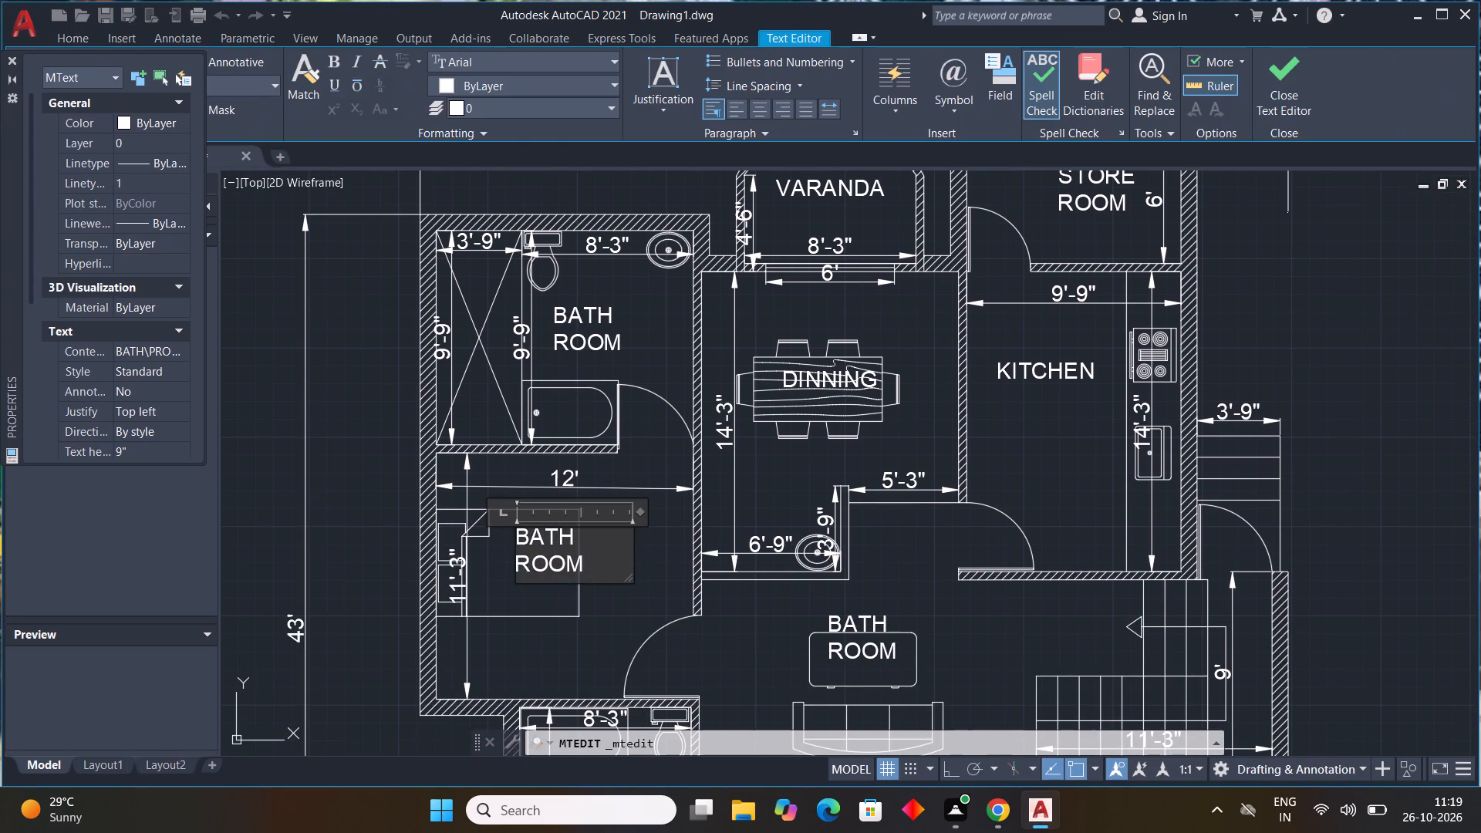
{"action": "left_click_drag", "start_coordinate": [643, 506], "coordinate": [663, 505]}
{"action": "left_click_drag", "start_coordinate": [639, 512], "coordinate": [673, 509]}
{"action": "left_click", "coordinate": [602, 564]}
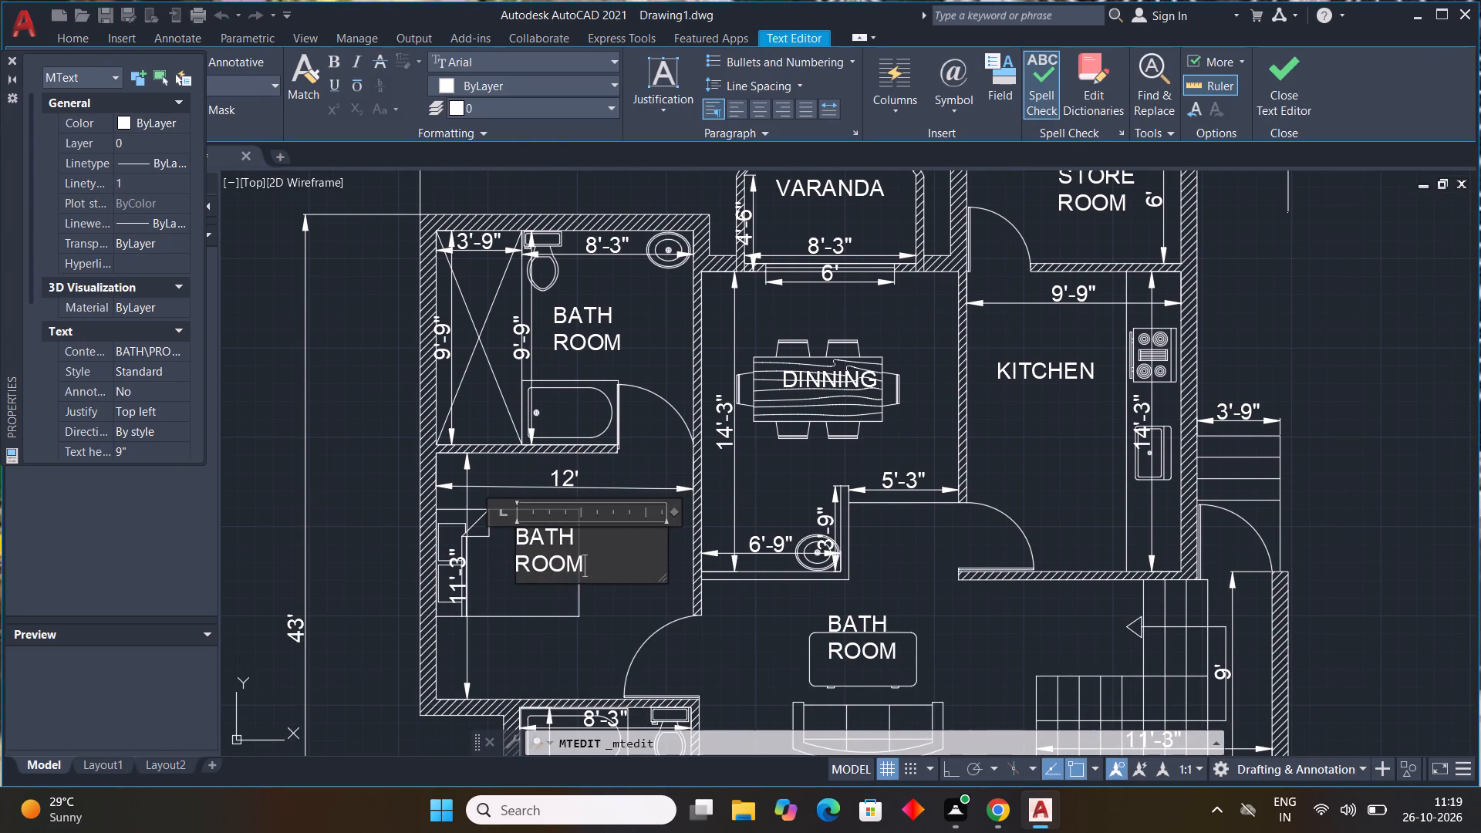
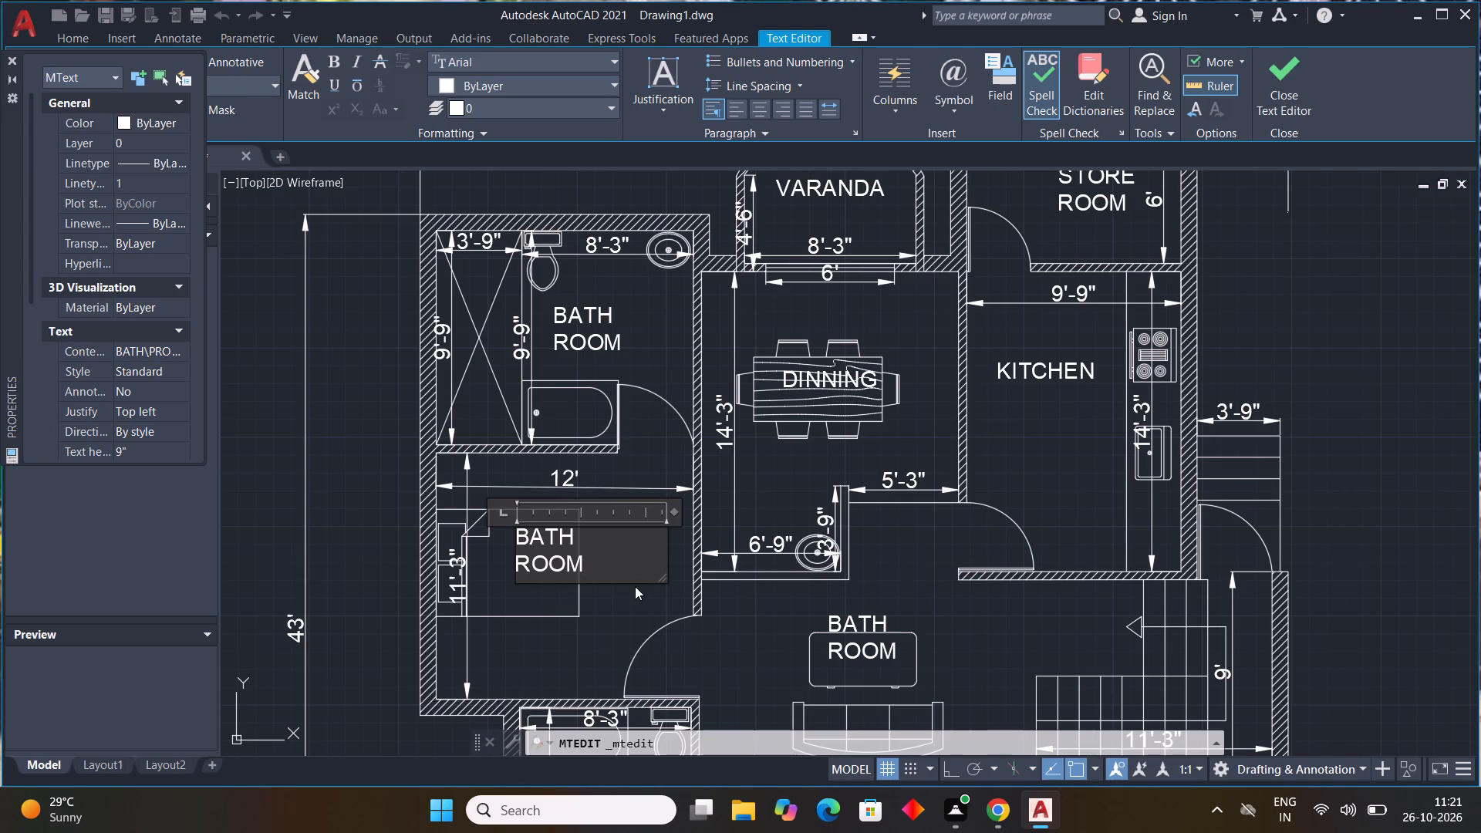
Replace the text of the open label over the bed south of the northwest bathroom with BED ROOM.
{"action": "key", "text": "BackSpace"}
{"action": "key", "text": "BackSpace"}
{"action": "key", "text": "BackSpace"}
{"action": "key", "text": "BackSpace"}
{"action": "key", "text": "BackSpace"}
{"action": "key", "text": "BackSpace"}
{"action": "key", "text": "BackSpace"}
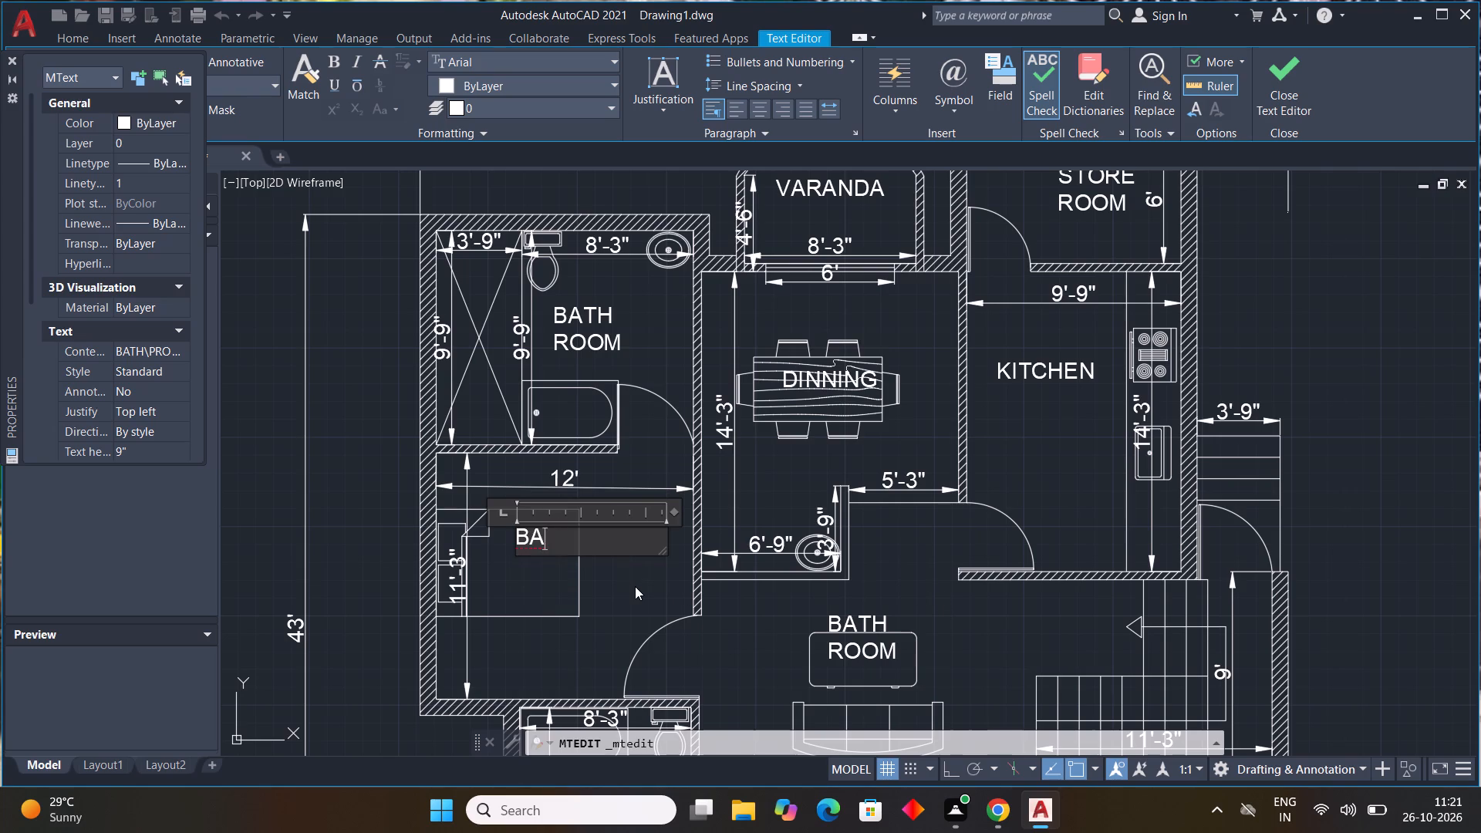
{"action": "key", "text": "BackSpace"}
{"action": "key", "text": "BackSpace"}
{"action": "key", "text": "BackSpace"}
{"action": "type", "text": "BED ROOM"}
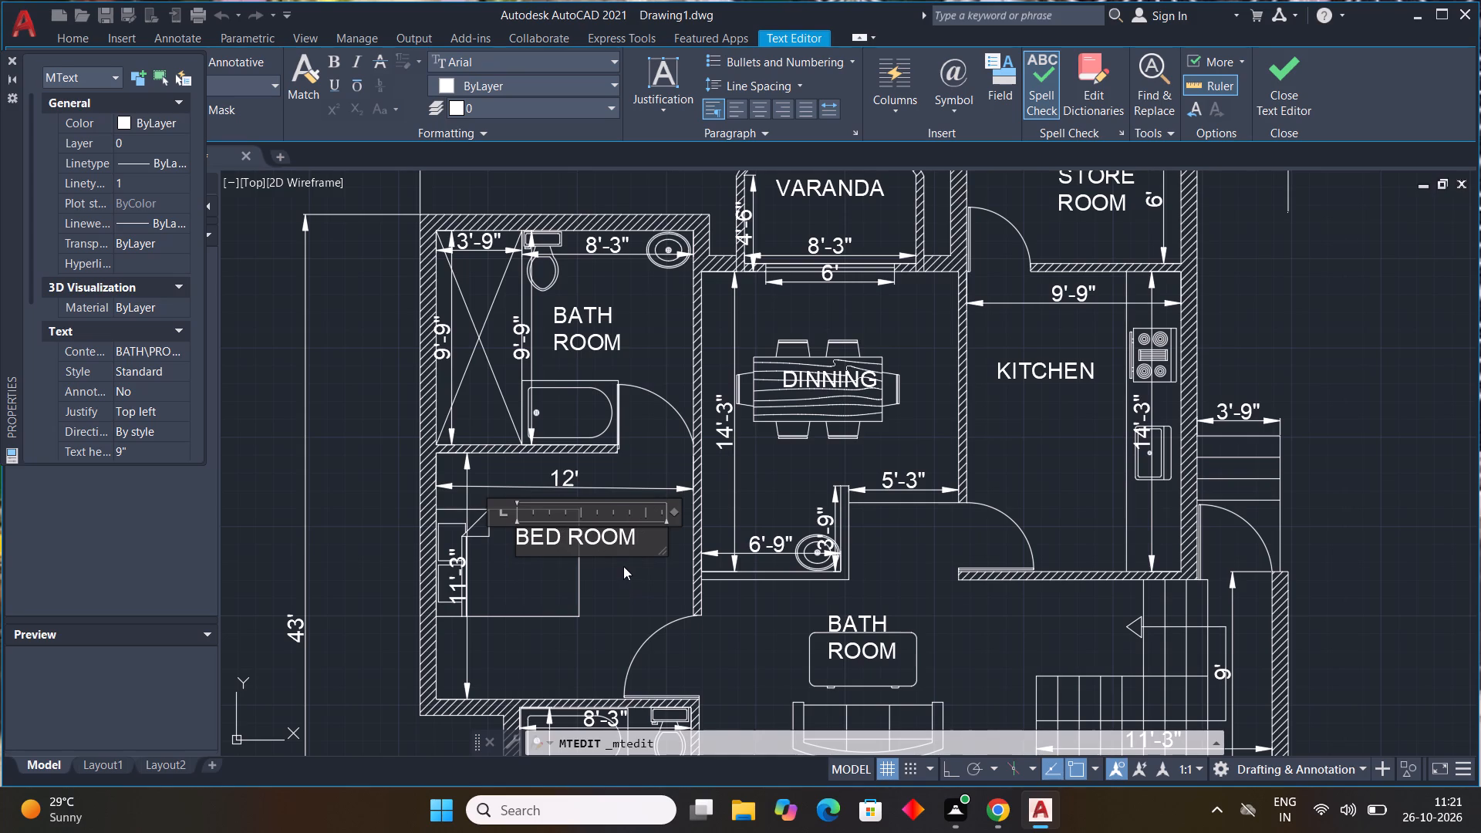
{"action": "left_click", "coordinate": [620, 578]}
Change the label over the small table in the central hall to read LOBBY/ LIVING on two lines.
{"action": "scroll", "coordinate": [618, 578], "scroll_direction": "down", "scroll_amount": 1}
{"action": "middle_click", "coordinate": [609, 575]}
{"action": "scroll", "coordinate": [606, 575], "scroll_direction": "down", "scroll_amount": 2}
{"action": "scroll", "coordinate": [673, 603], "scroll_direction": "up", "scroll_amount": 1}
{"action": "middle_click_drag", "start_coordinate": [672, 576], "coordinate": [673, 535]}
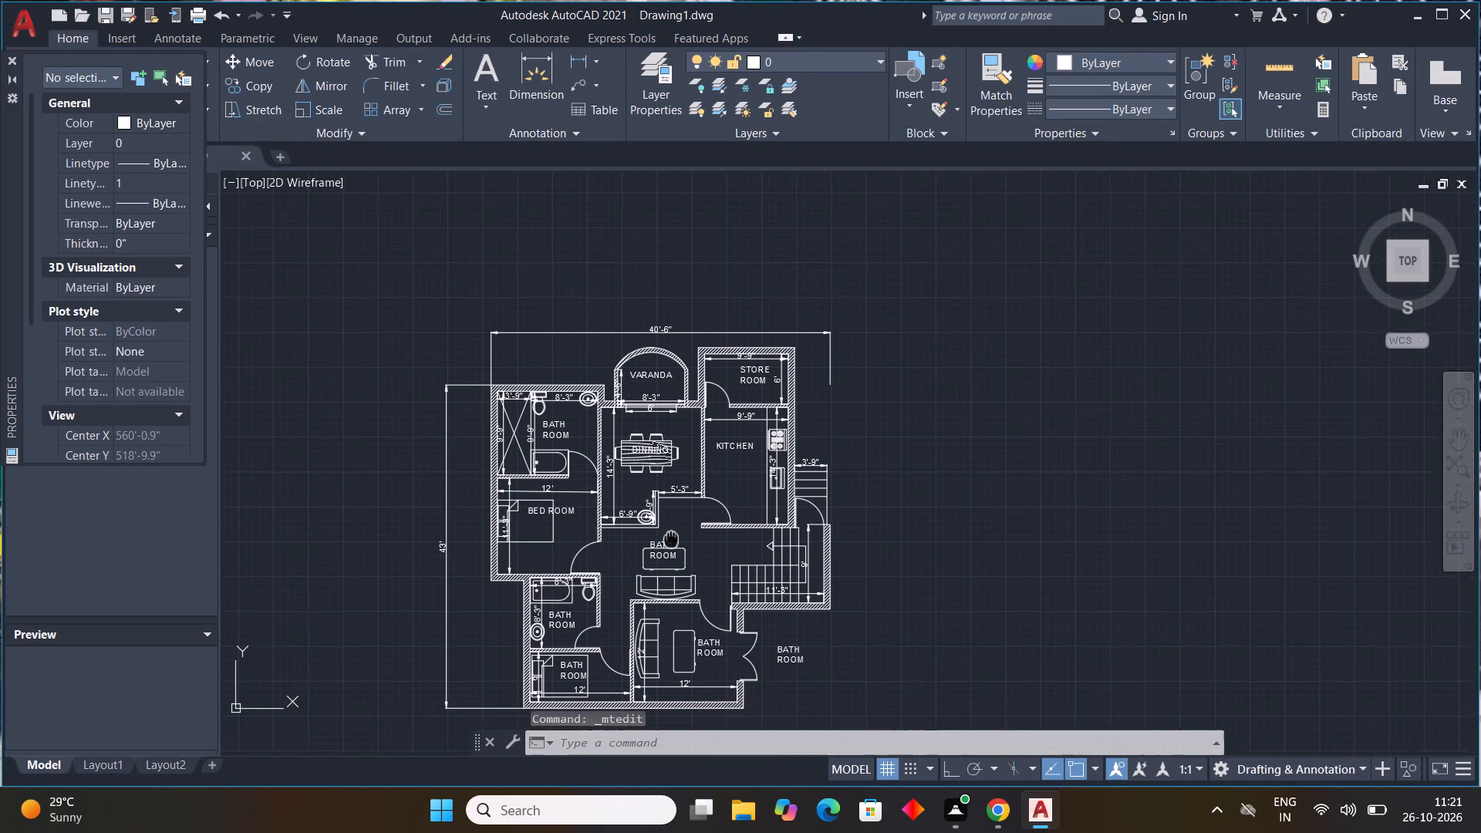
{"action": "middle_click_drag", "start_coordinate": [673, 535], "coordinate": [677, 507]}
{"action": "middle_click", "coordinate": [677, 507]}
{"action": "scroll", "coordinate": [688, 525], "scroll_direction": "up", "scroll_amount": 2}
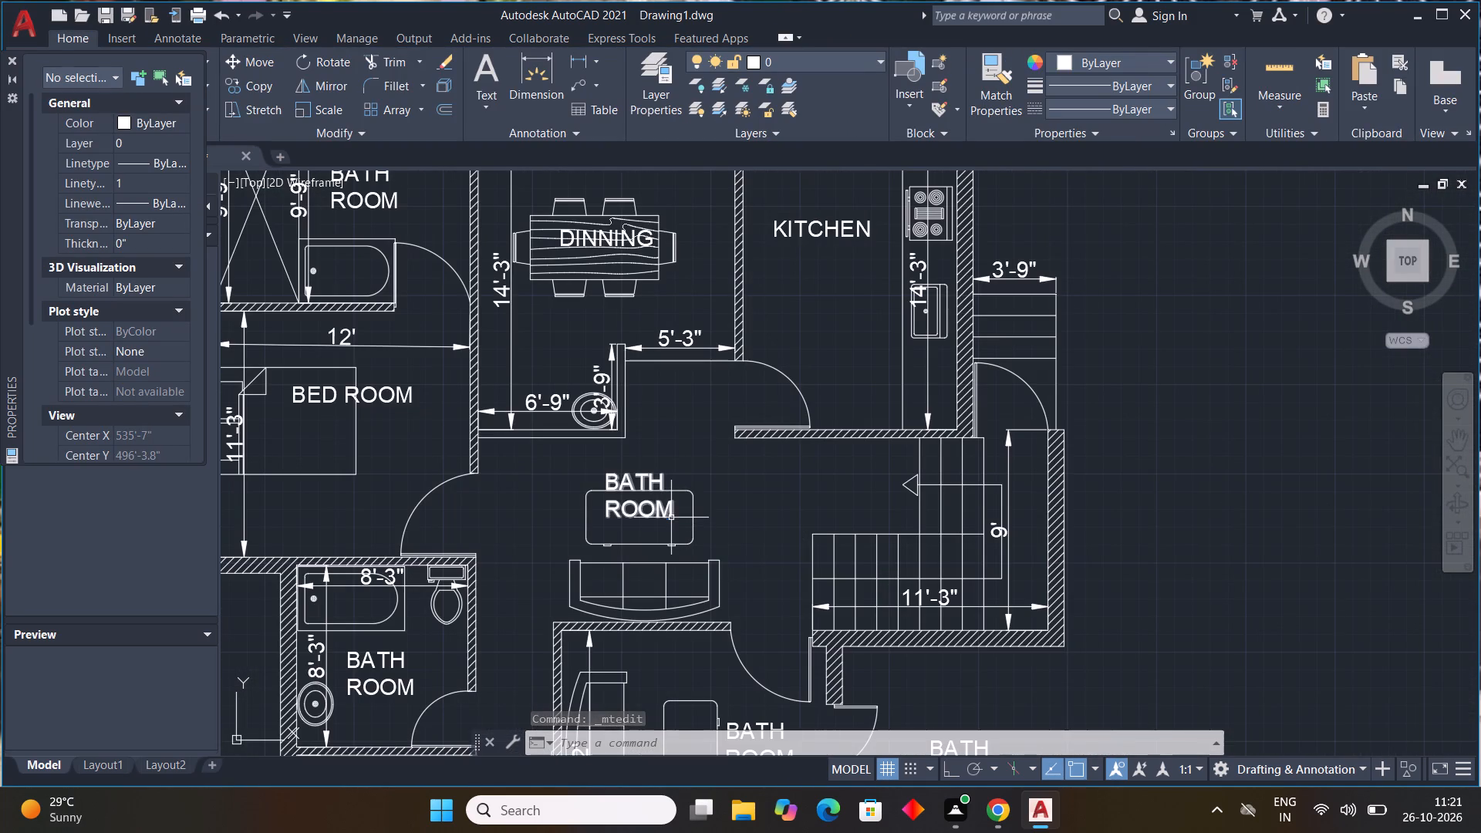
{"action": "double_click", "coordinate": [671, 518]}
{"action": "scroll", "coordinate": [671, 518], "scroll_direction": "up", "scroll_amount": 3}
{"action": "left_click", "coordinate": [684, 518]}
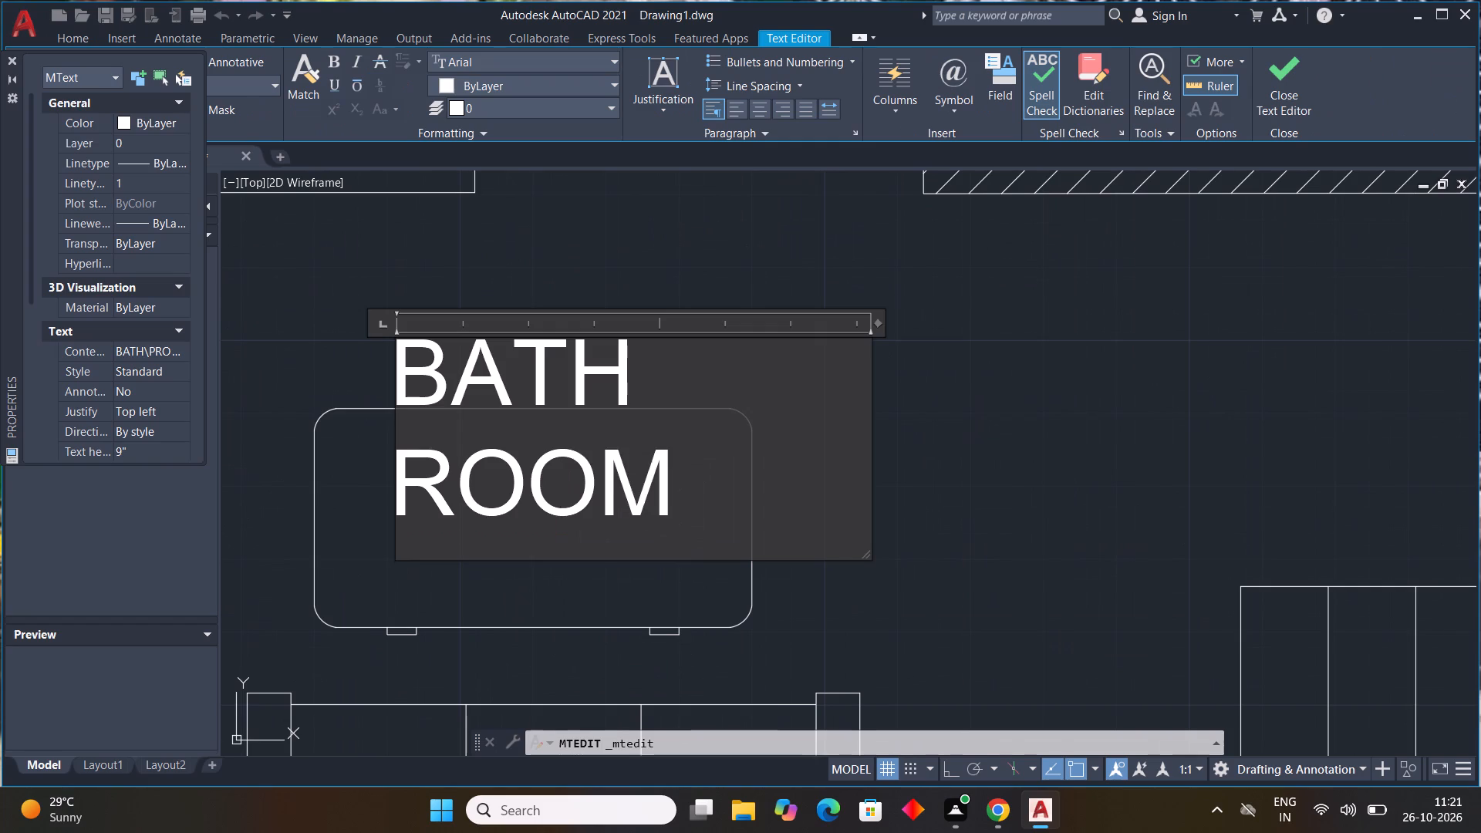
{"action": "key", "text": "BackSpace"}
{"action": "key", "text": "BackSpace"}
{"action": "key", "text": "BackSpace"}
{"action": "key", "text": "BackSpace"}
{"action": "key", "text": "BackSpace"}
{"action": "key", "text": "BackSpace"}
{"action": "key", "text": "BackSpace"}
{"action": "key", "text": "BackSpace"}
{"action": "key", "text": "BackSpace"}
{"action": "key", "text": "BackSpace"}
{"action": "key", "text": "BackSpace"}
{"action": "key", "text": "BackSpace"}
{"action": "key", "text": "BackSpace"}
{"action": "key", "text": "BackSpace"}
{"action": "key", "text": "BackSpace"}
{"action": "key", "text": "BackSpace"}
{"action": "key", "text": "BackSpace"}
{"action": "key", "text": "BackSpace"}
{"action": "type", "text": "LOBBY"}
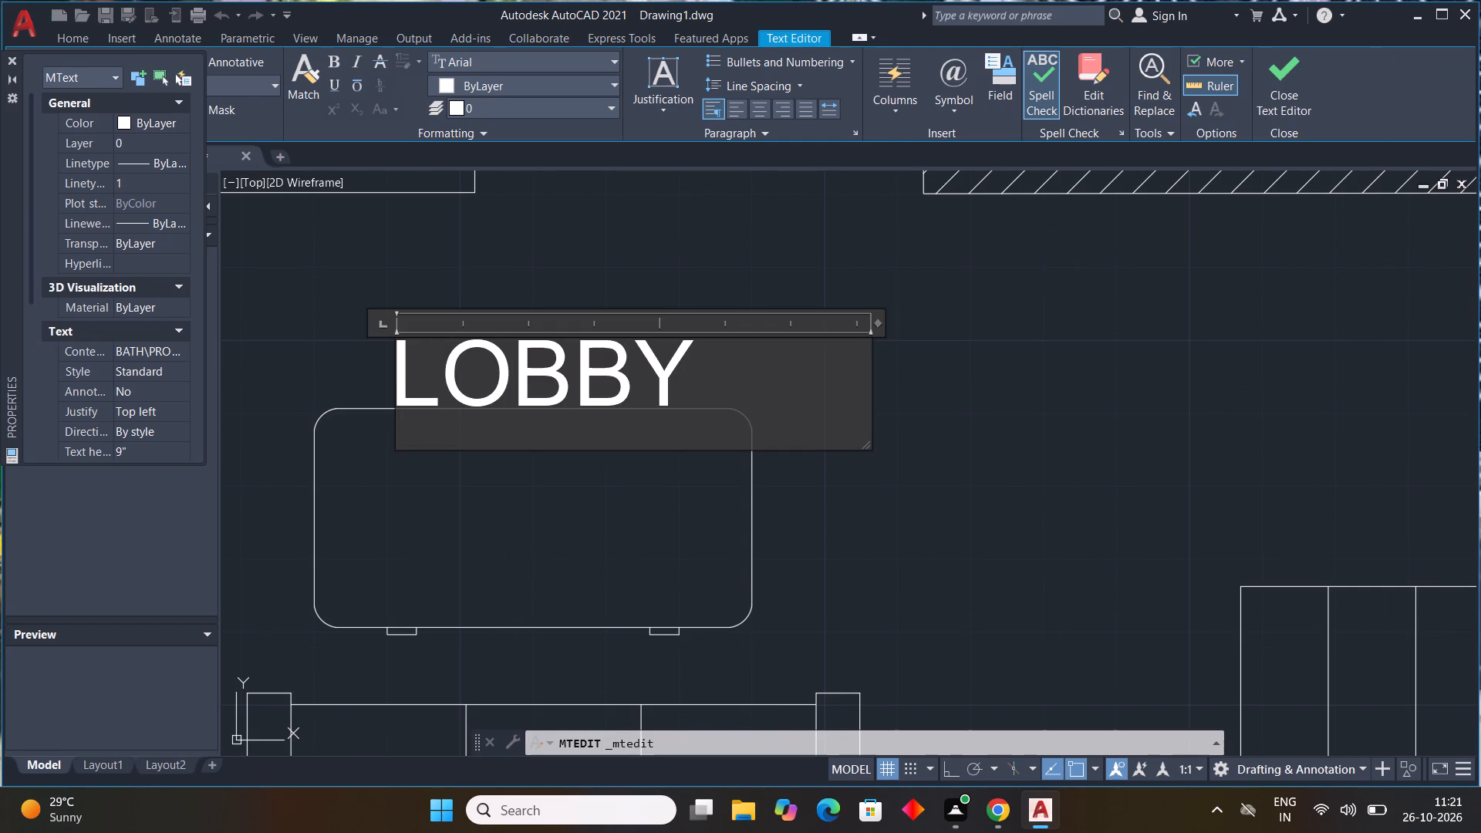
{"action": "key", "text": "slash"}
{"action": "key", "text": "Return"}
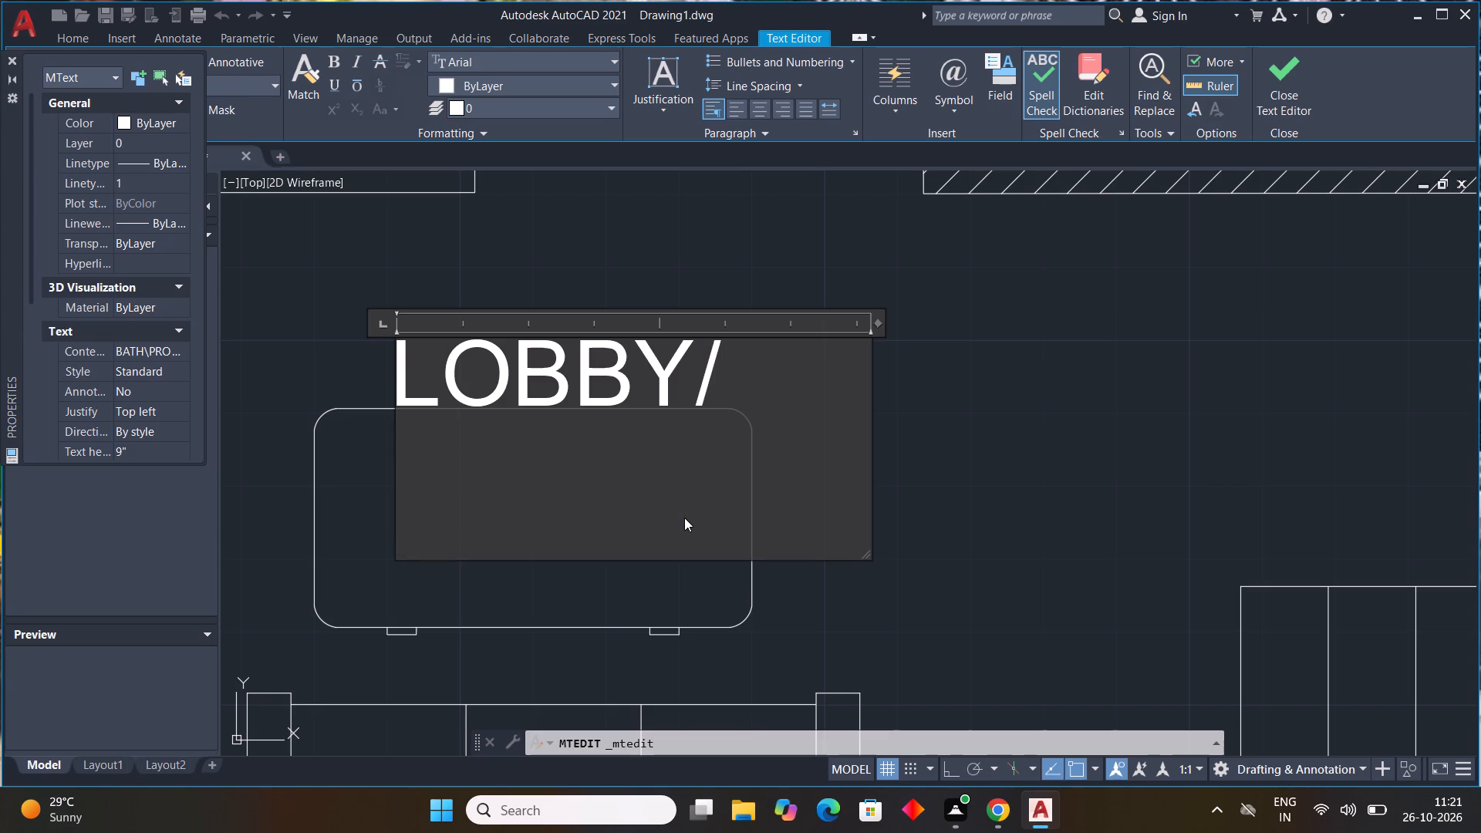
{"action": "type", "text": "LV"}
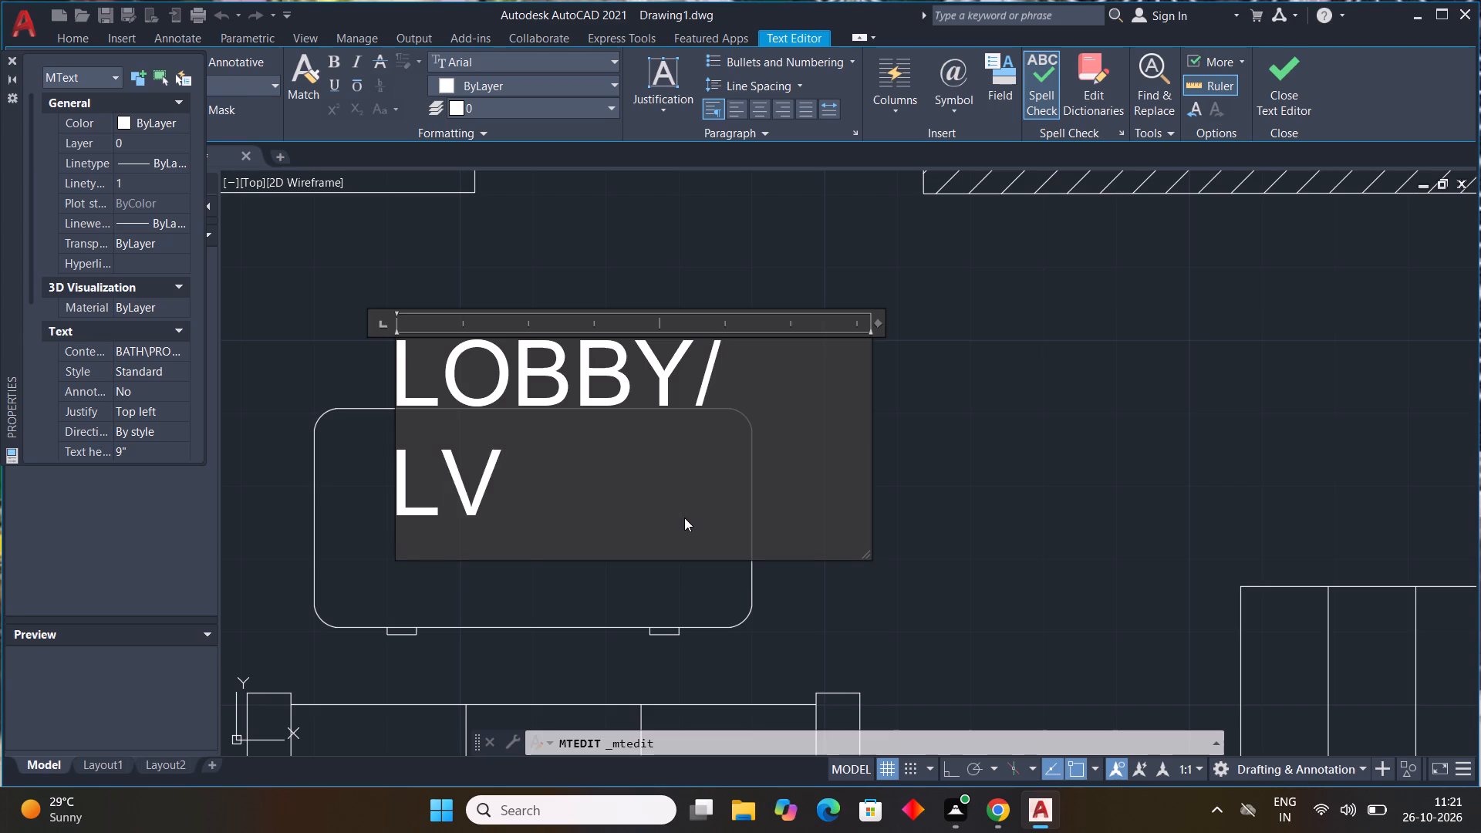
{"action": "key", "text": "BackSpace"}
{"action": "type", "text": "IVIN"}
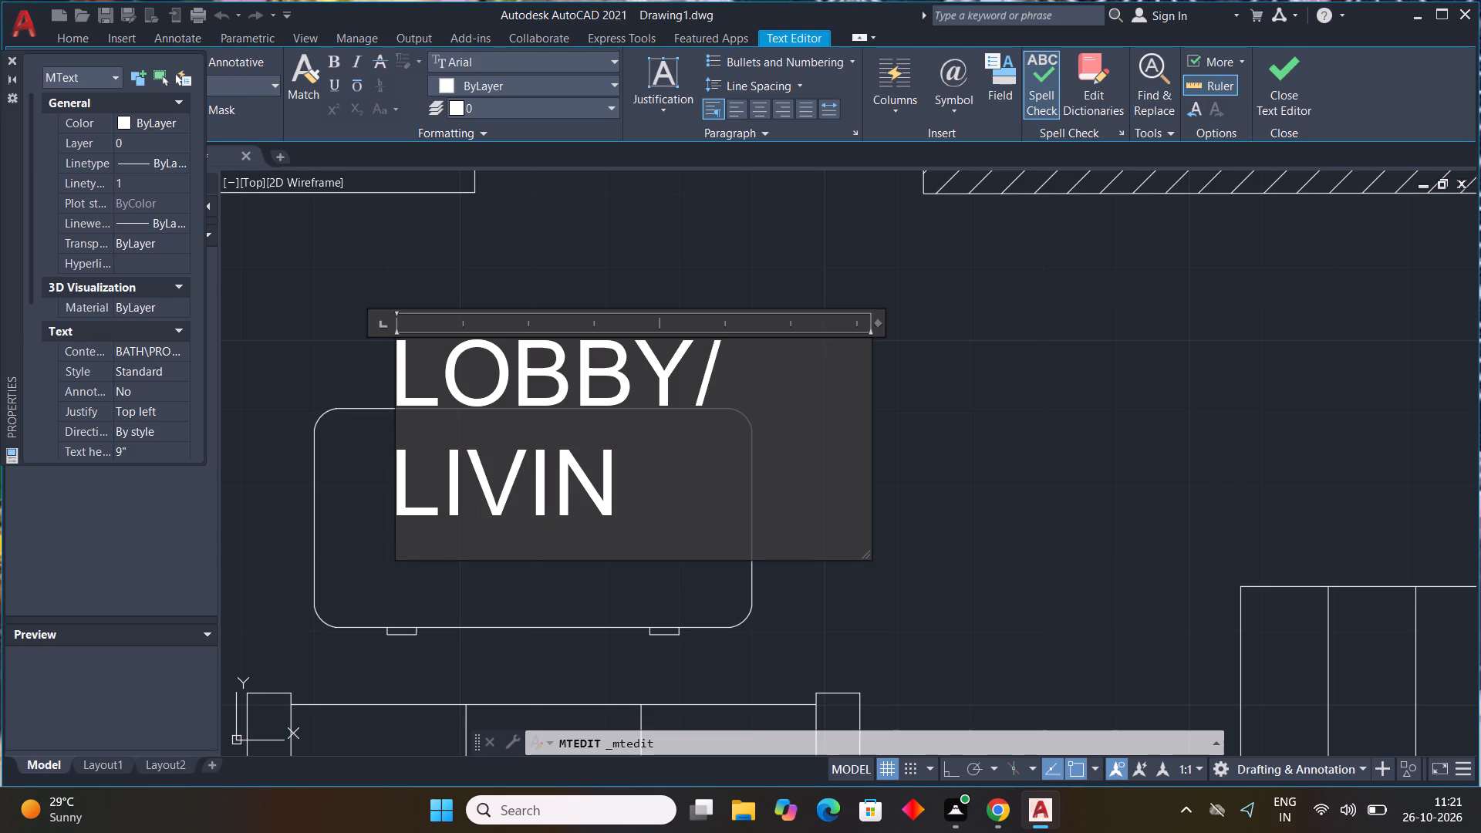
{"action": "key", "text": "g"}
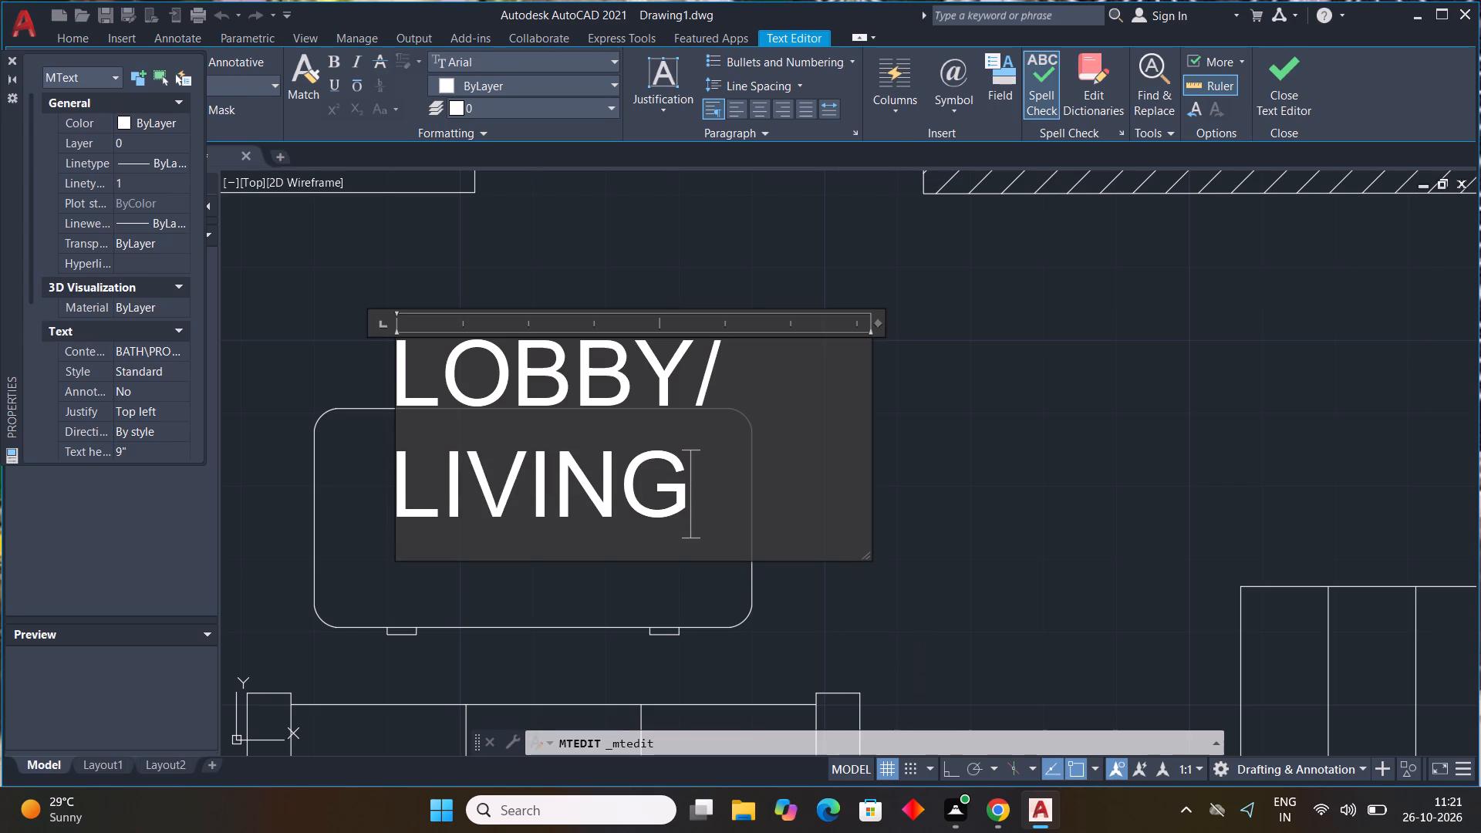
{"action": "left_click", "coordinate": [919, 635]}
Replace the text of the label over the bed in the southwest corner room with BED ROOM.
{"action": "scroll", "coordinate": [919, 635], "scroll_direction": "down", "scroll_amount": 5}
{"action": "middle_click_drag", "start_coordinate": [903, 625], "coordinate": [894, 531]}
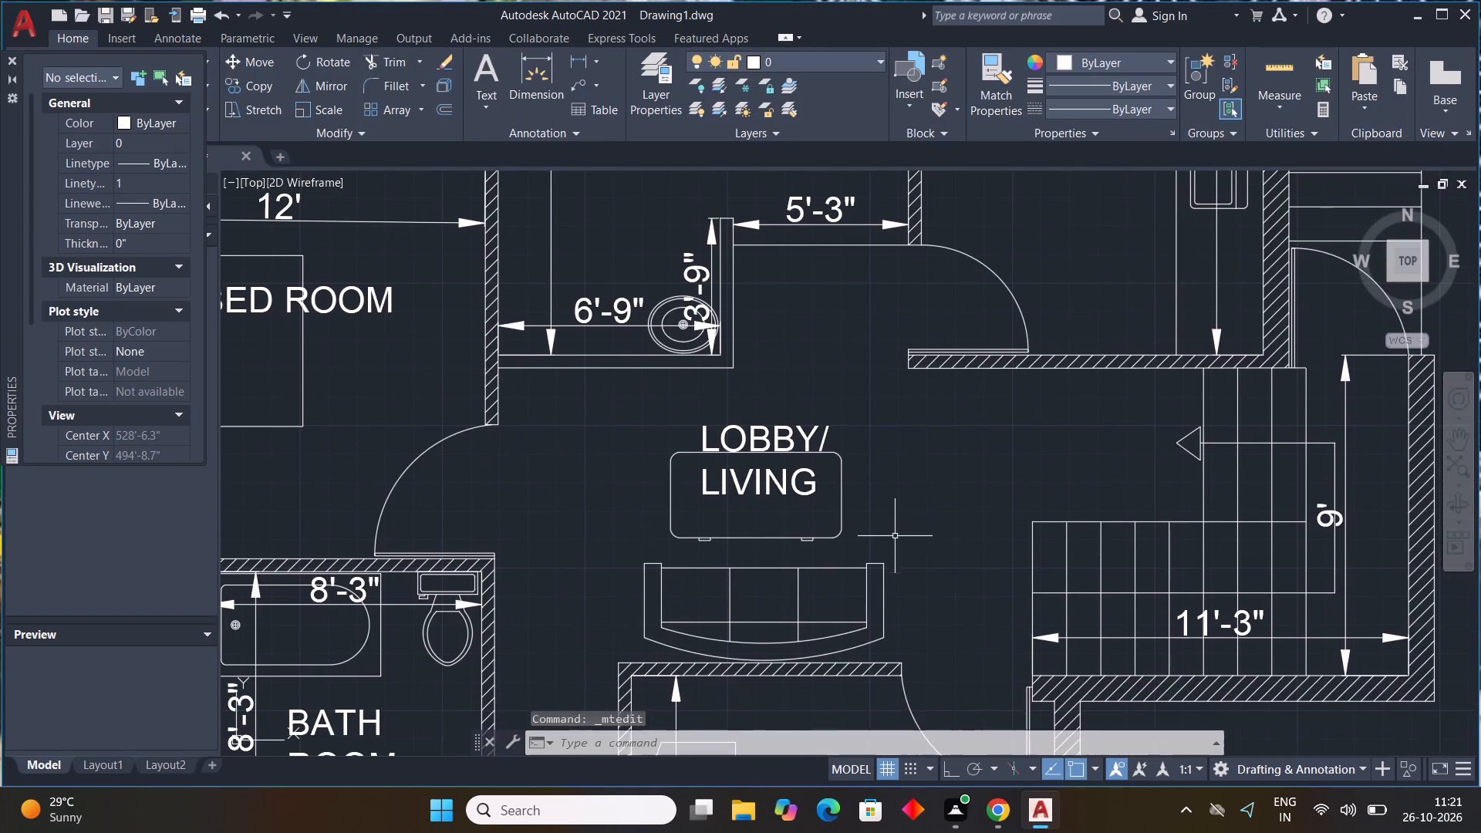
{"action": "scroll", "coordinate": [899, 562], "scroll_direction": "down", "scroll_amount": 2}
{"action": "middle_click_drag", "start_coordinate": [911, 589], "coordinate": [899, 522]}
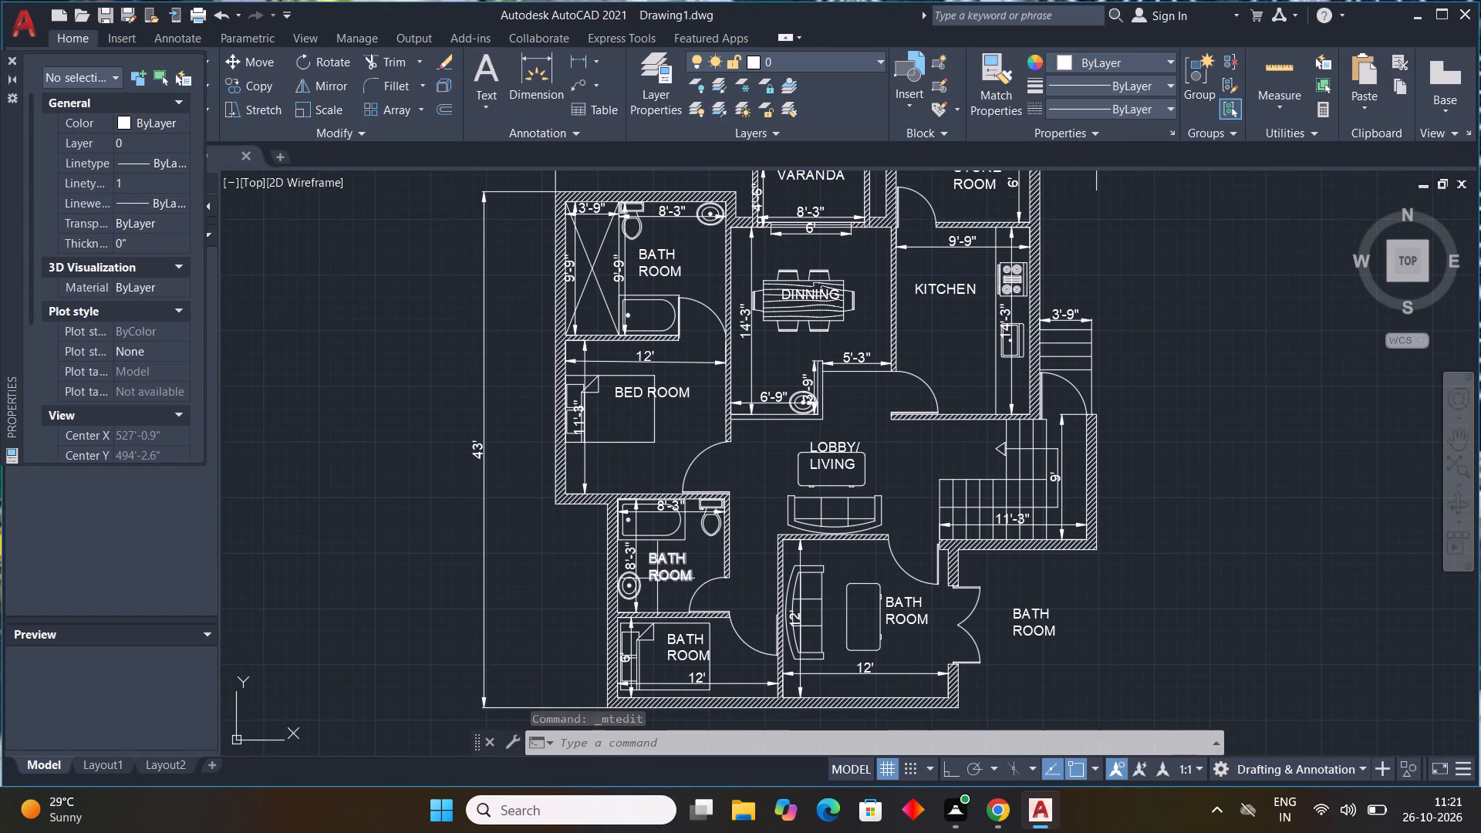
{"action": "double_click", "coordinate": [697, 646]}
{"action": "scroll", "coordinate": [696, 649], "scroll_direction": "up", "scroll_amount": 3}
{"action": "left_click", "coordinate": [742, 671]}
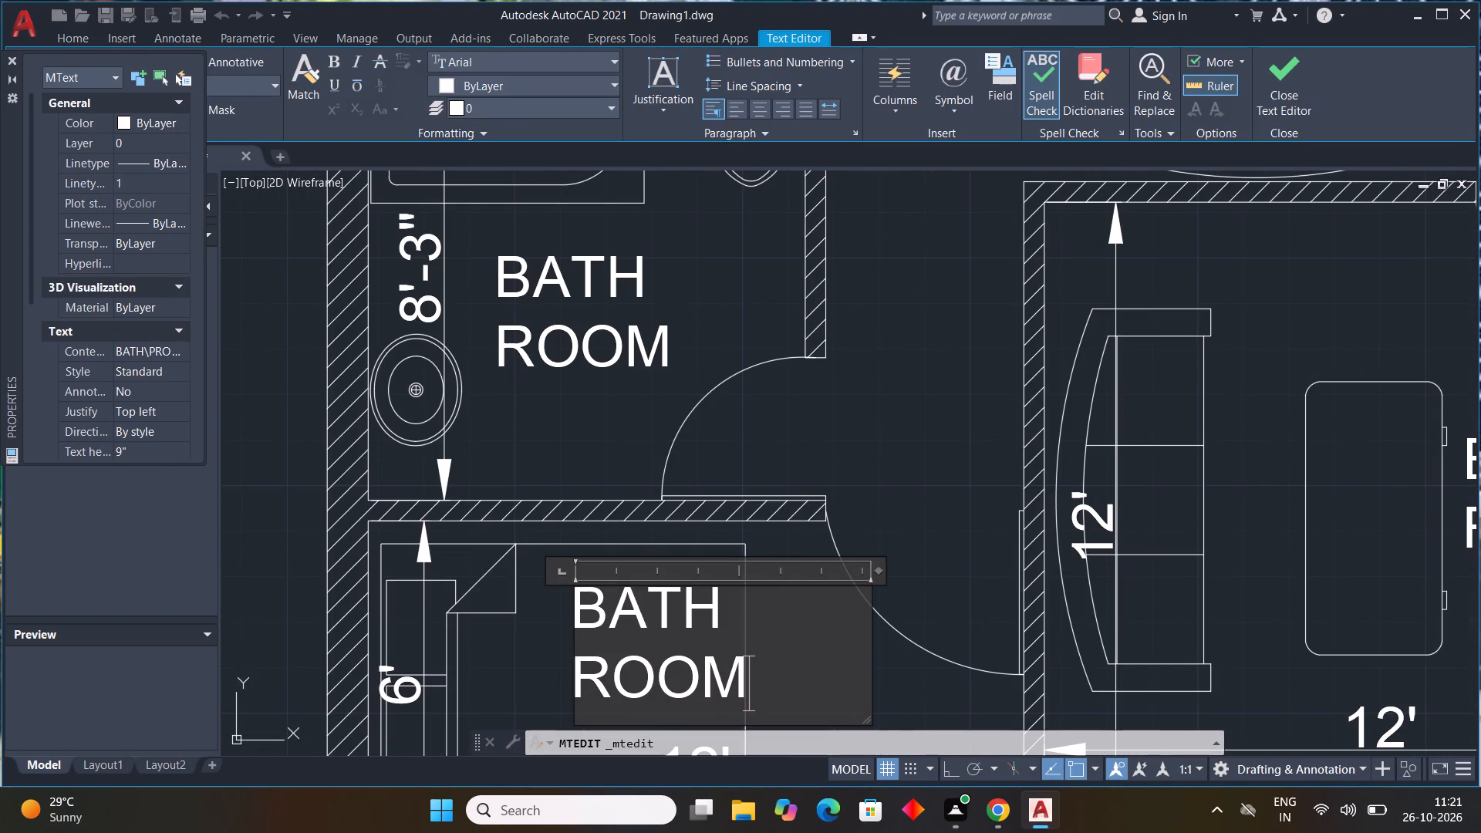
{"action": "key", "text": "BackSpace"}
{"action": "key", "text": "BackSpace"}
{"action": "key", "text": "BackSpace"}
{"action": "key", "text": "BackSpace"}
{"action": "key", "text": "BackSpace"}
{"action": "key", "text": "BackSpace"}
{"action": "key", "text": "BackSpace"}
{"action": "key", "text": "BackSpace"}
{"action": "key", "text": "BackSpace"}
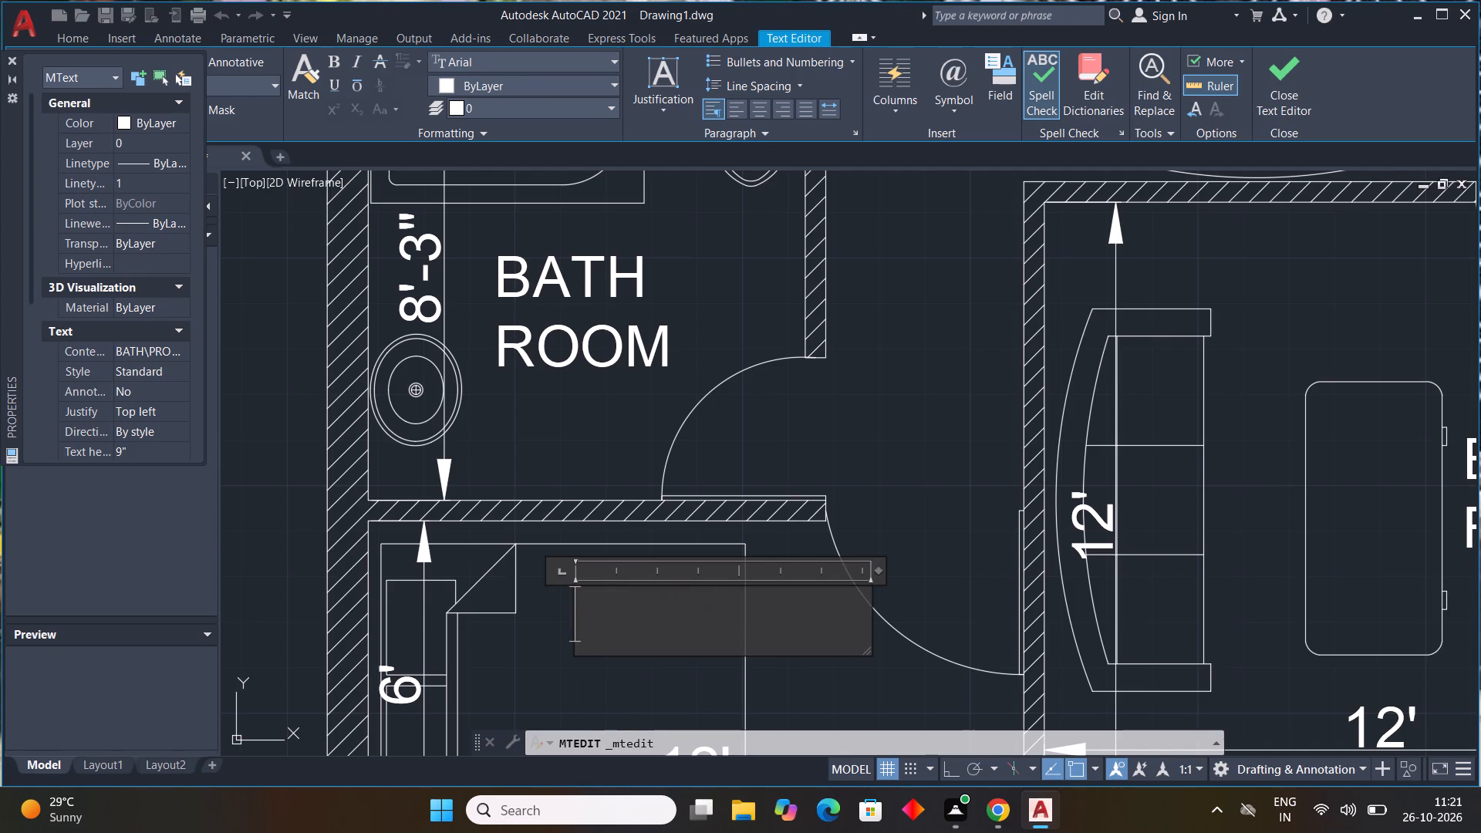
{"action": "key", "text": "b"}
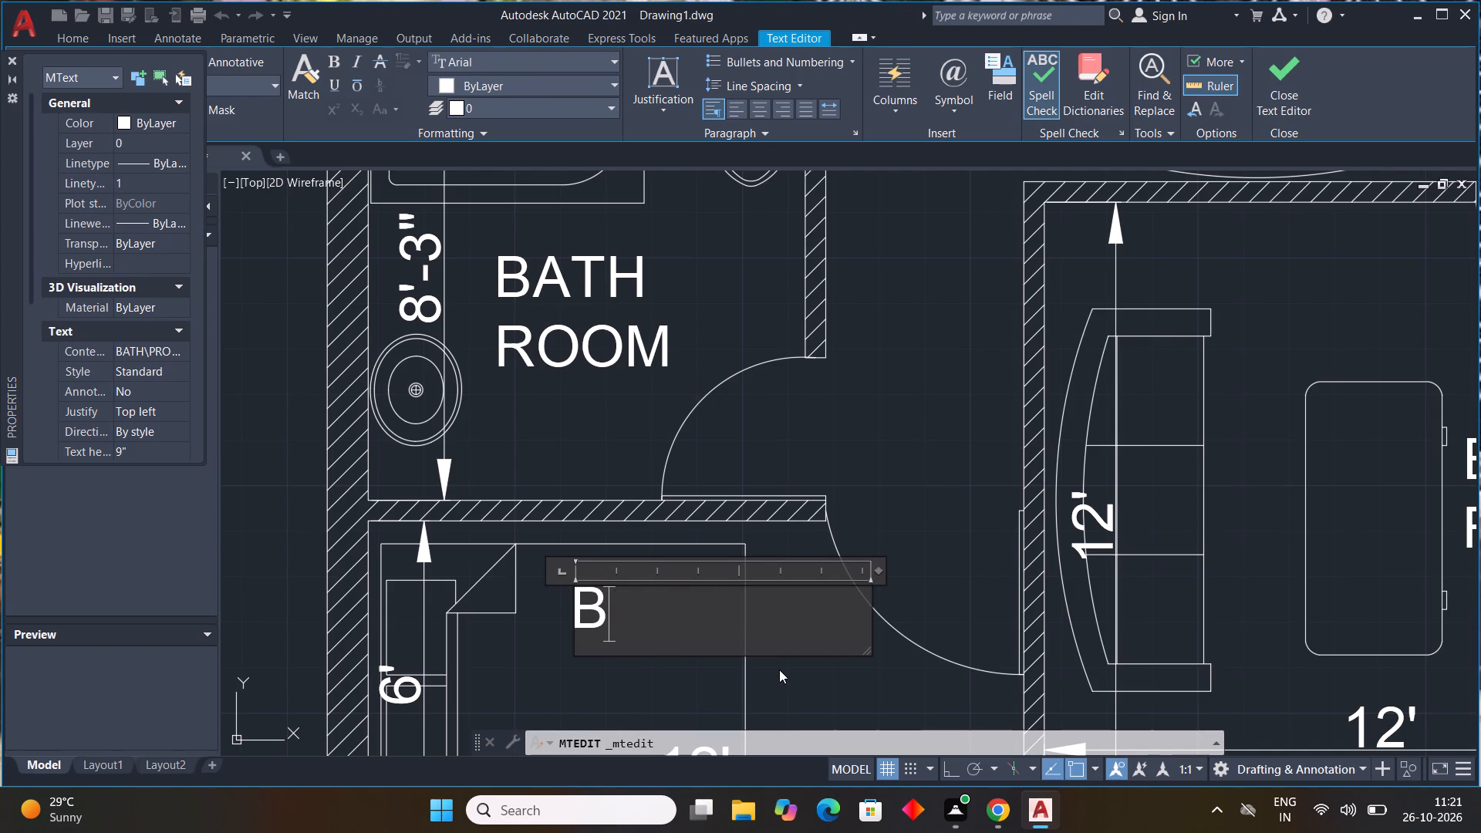
{"action": "type", "text": "ED ROOM"}
{"action": "scroll", "coordinate": [838, 524], "scroll_direction": "down", "scroll_amount": 3}
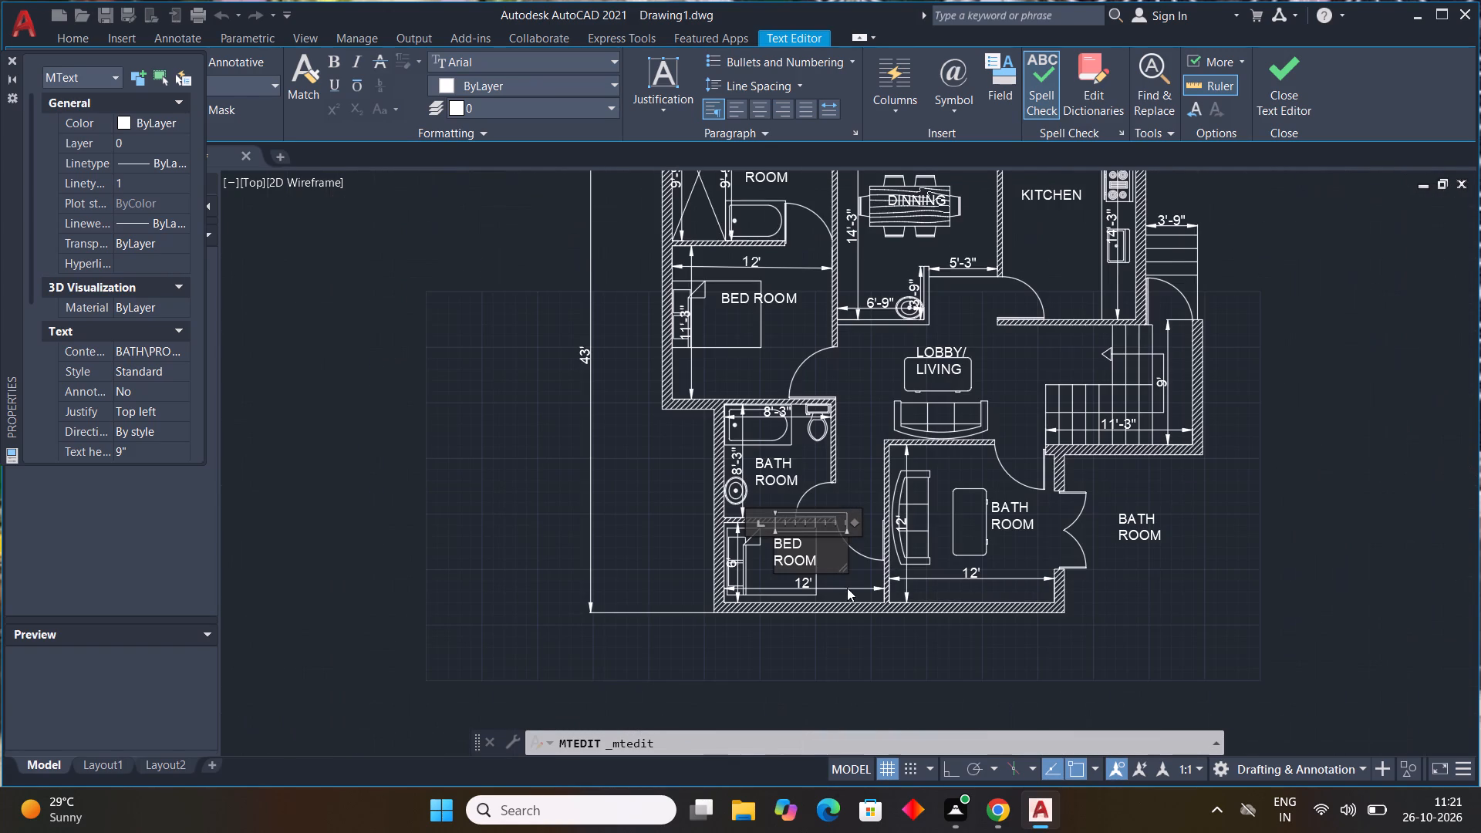
{"action": "left_click", "coordinate": [846, 572]}
{"action": "left_click", "coordinate": [865, 575]}
Widen the text frame of the label in the room with the double entrance door and change it to DRAWING ROOM on two lines.
{"action": "middle_click_drag", "start_coordinate": [858, 576], "coordinate": [700, 569]}
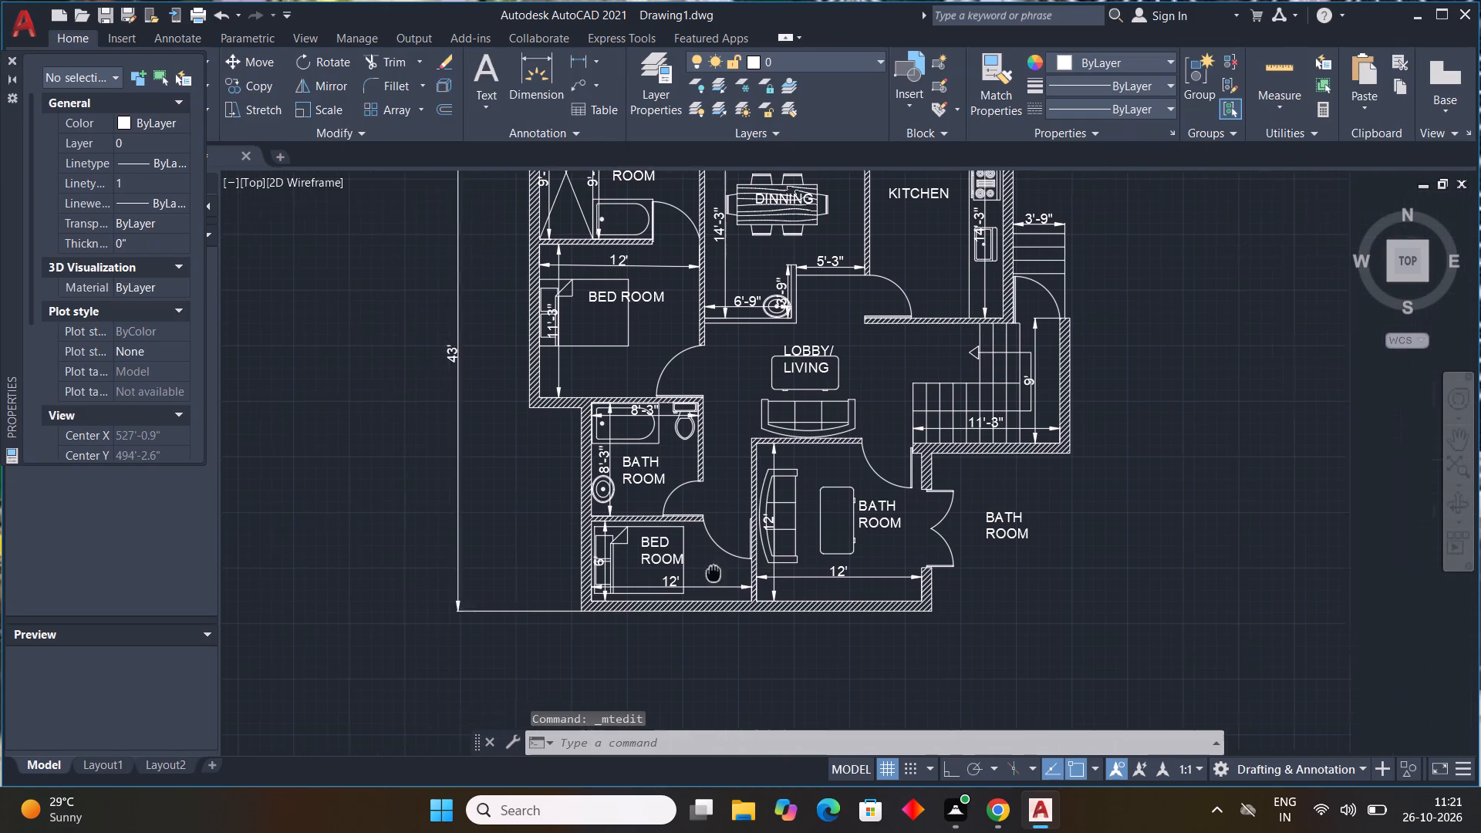
{"action": "middle_click_drag", "start_coordinate": [700, 569], "coordinate": [660, 561]}
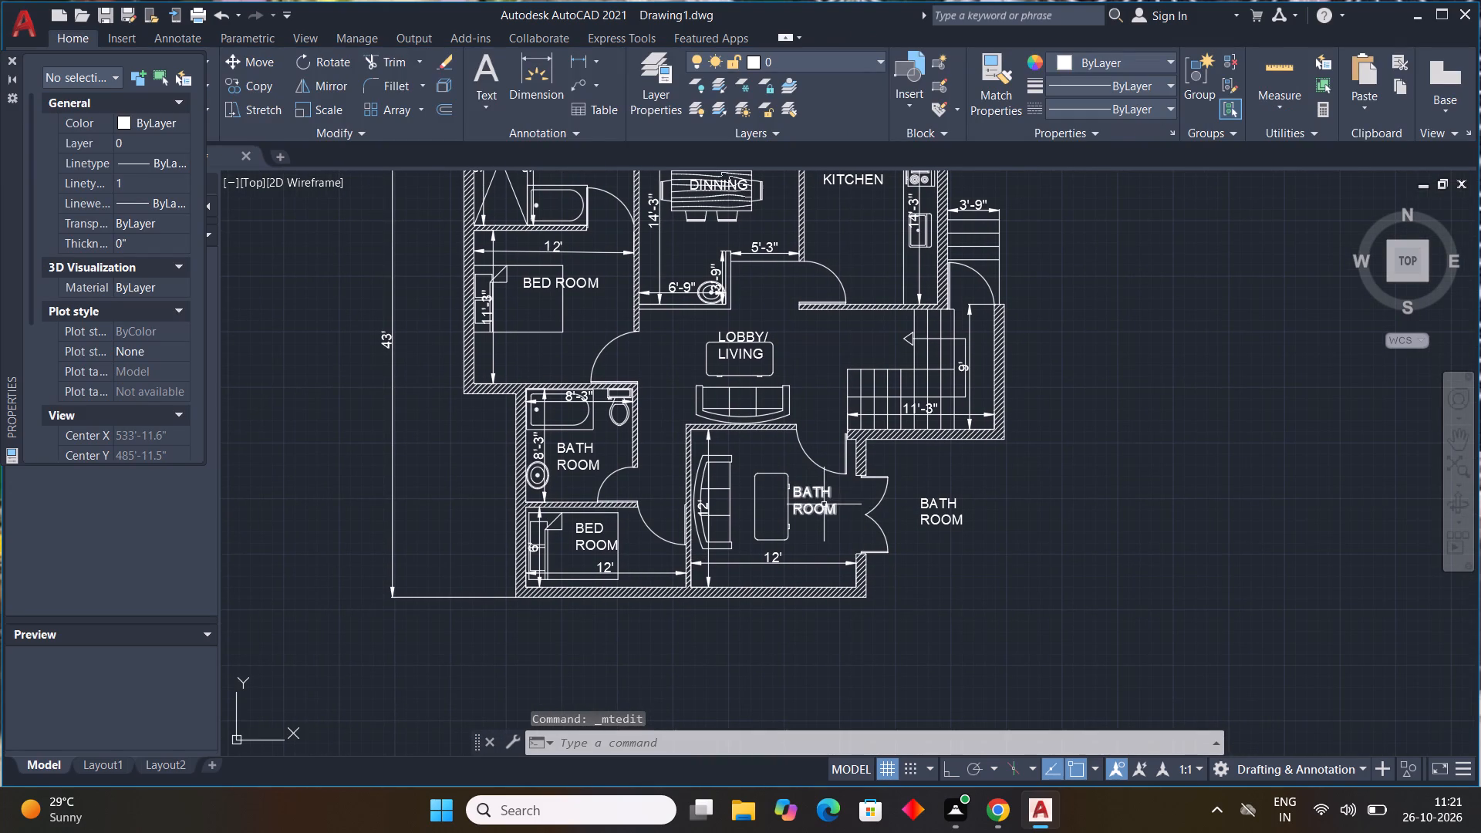
{"action": "double_click", "coordinate": [824, 509]}
{"action": "scroll", "coordinate": [825, 510], "scroll_direction": "up", "scroll_amount": 2}
{"action": "left_click", "coordinate": [864, 501]}
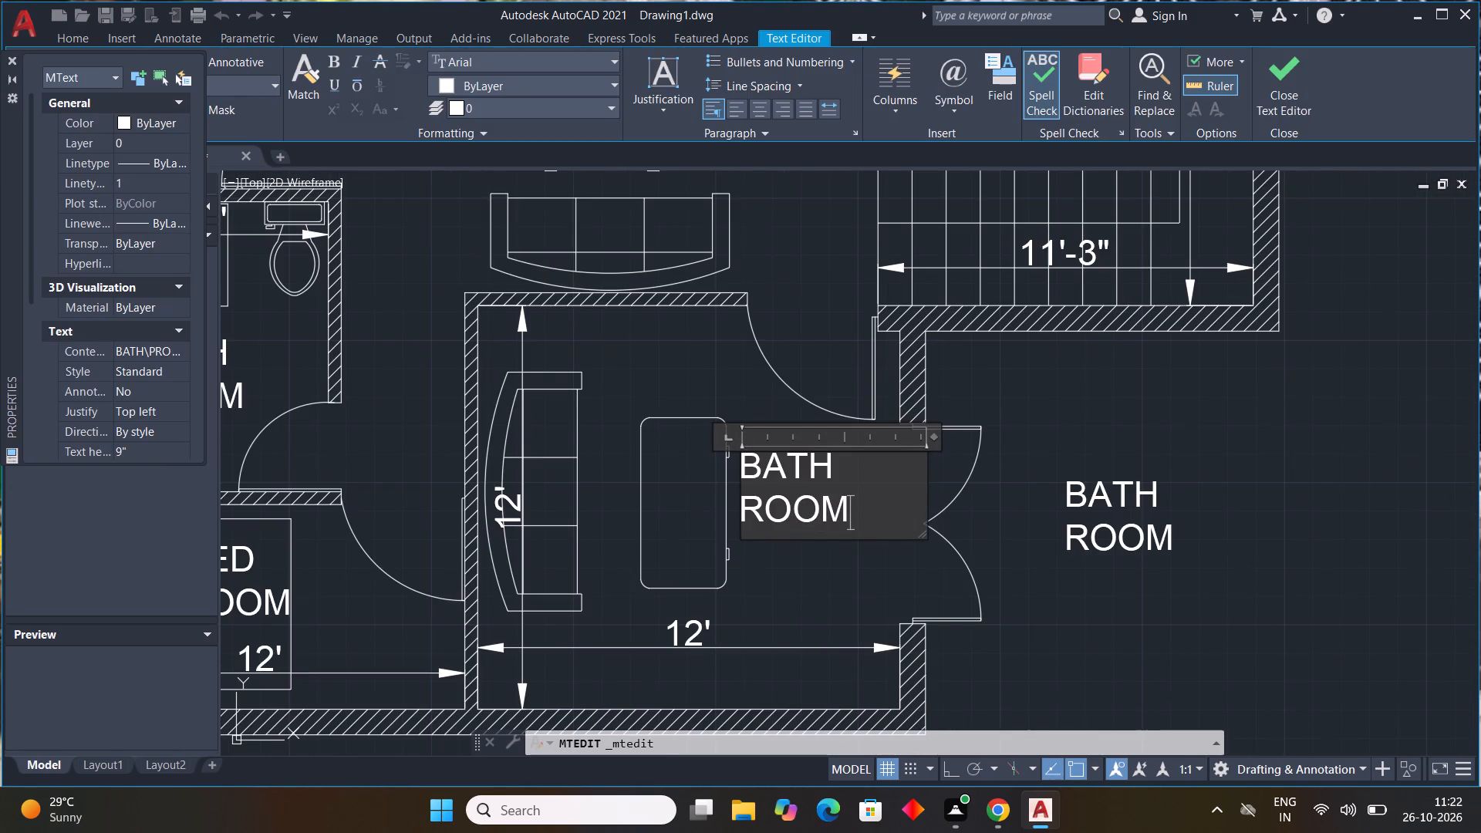
{"action": "left_click_drag", "start_coordinate": [936, 434], "coordinate": [1049, 422]}
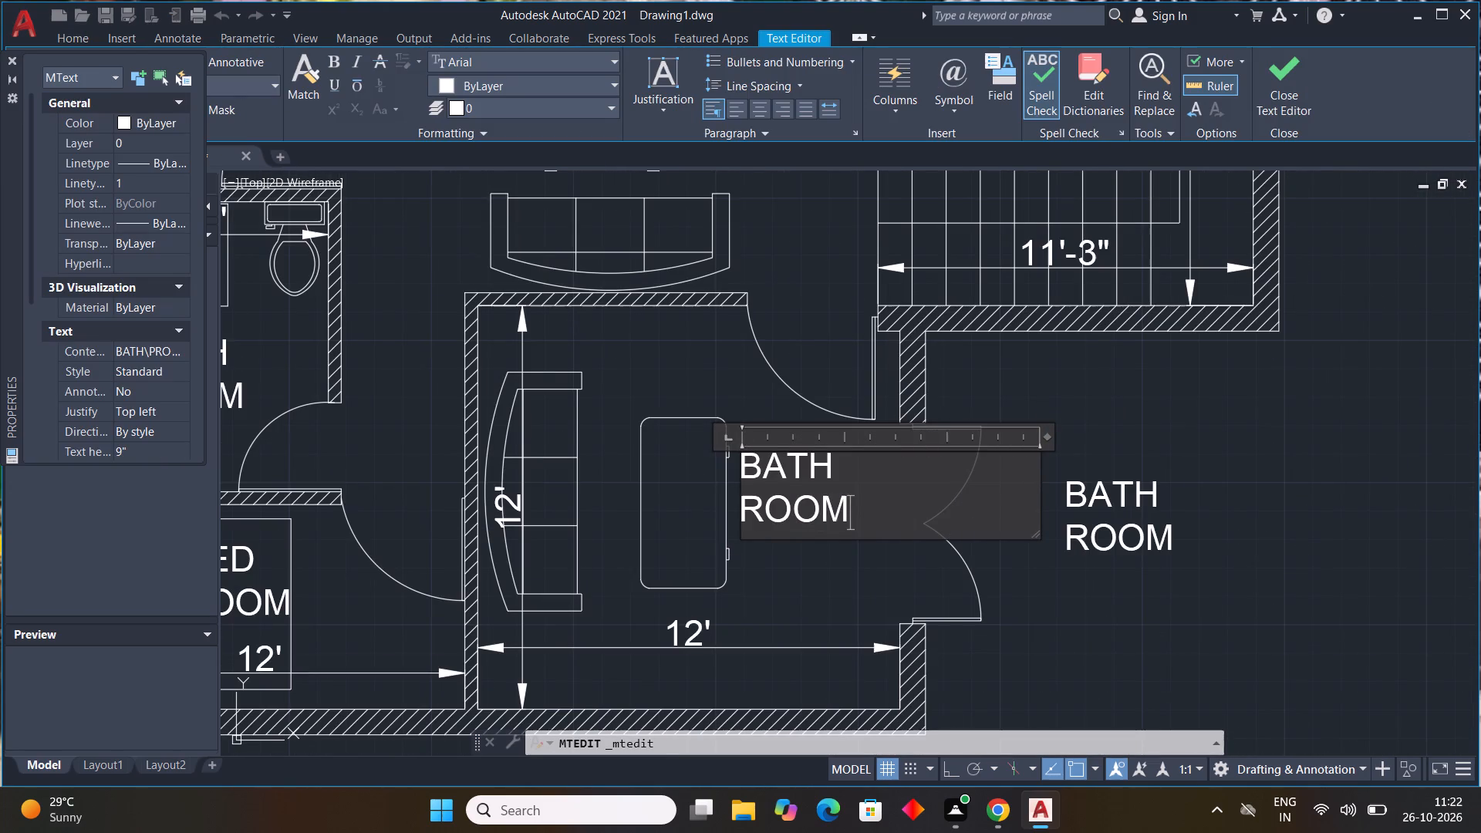
{"action": "key", "text": "BackSpace"}
{"action": "key", "text": "BackSpace"}
{"action": "key", "text": "BackSpace"}
{"action": "key", "text": "BackSpace"}
{"action": "key", "text": "BackSpace"}
{"action": "key", "text": "BackSpace"}
{"action": "key", "text": "BackSpace"}
{"action": "key", "text": "BackSpace"}
{"action": "key", "text": "BackSpace"}
{"action": "key", "text": "BackSpace"}
{"action": "key", "text": "BackSpace"}
{"action": "key", "text": "BackSpace"}
{"action": "key", "text": "BackSpace"}
{"action": "key", "text": "BackSpace"}
{"action": "key", "text": "BackSpace"}
{"action": "key", "text": "BackSpace"}
{"action": "key", "text": "BackSpace"}
{"action": "key", "text": "BackSpace"}
{"action": "key", "text": "BackSpace"}
{"action": "key", "text": "BackSpace"}
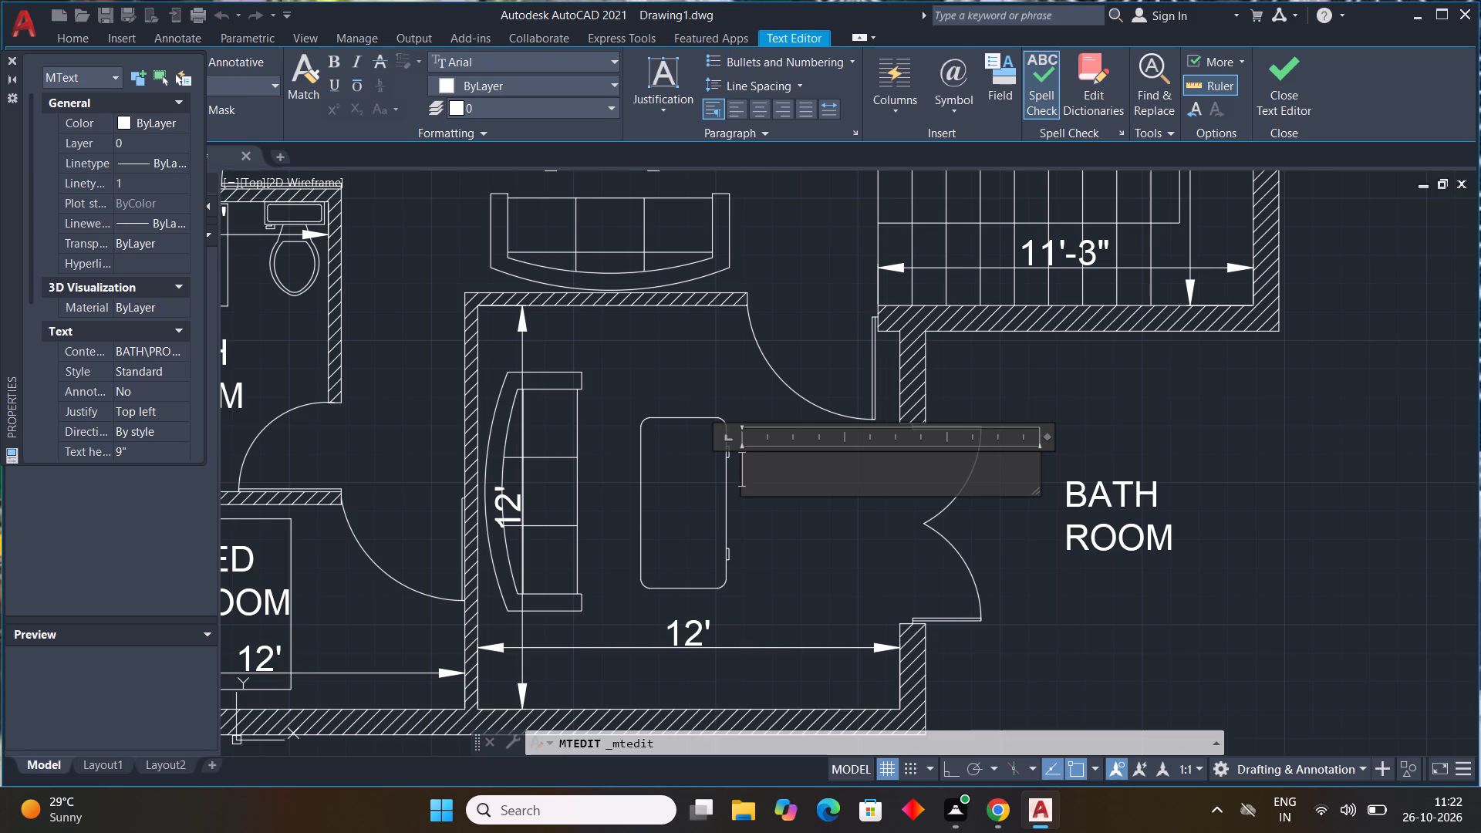
{"action": "type", "text": "DRAW"}
{"action": "type", "text": "ING"}
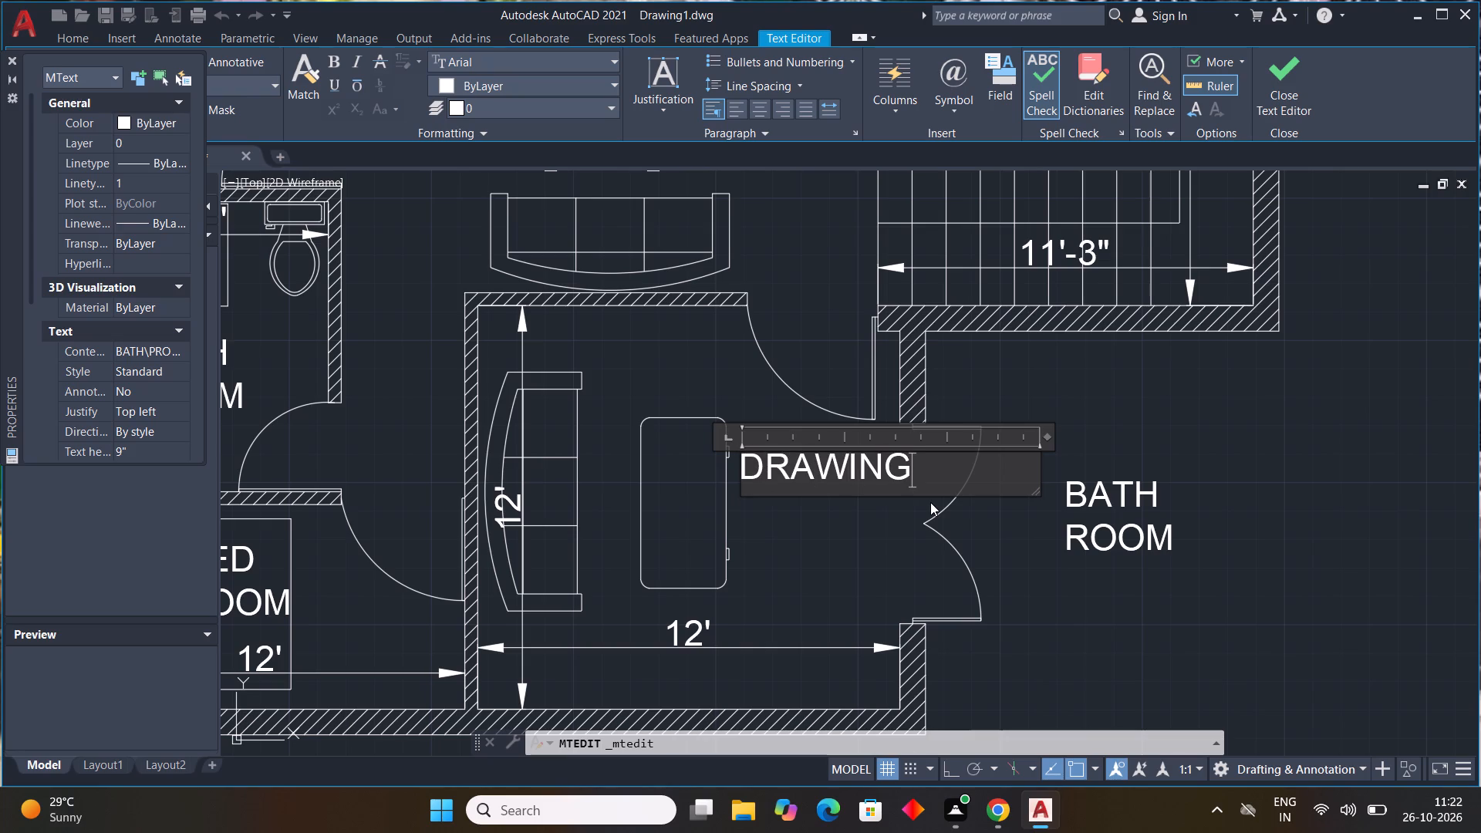
{"action": "key", "text": "Return"}
{"action": "type", "text": "ROOM"}
{"action": "left_click", "coordinate": [1091, 435]}
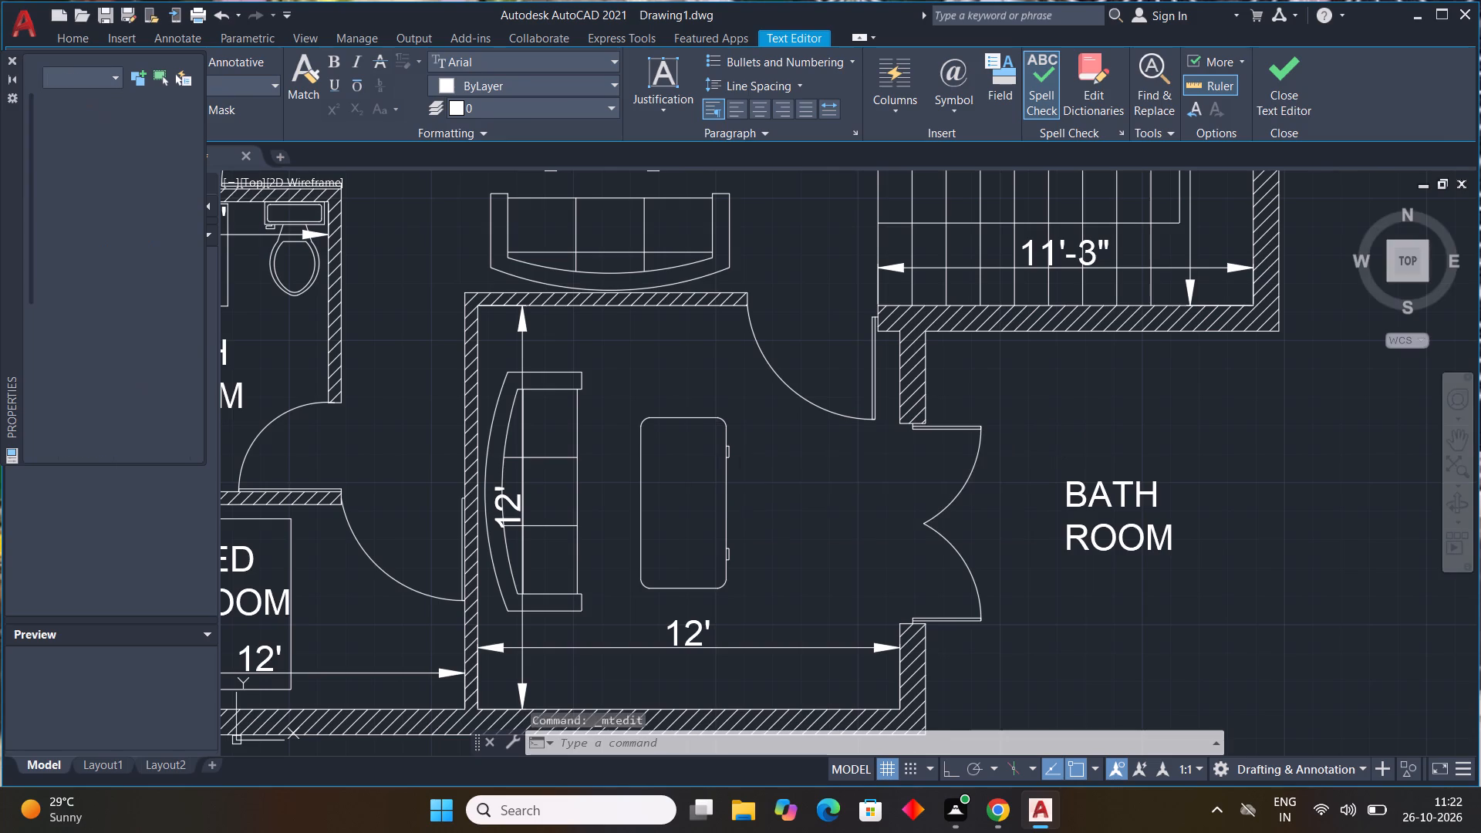
Replace the text of the label outside the double entrance door with CAR PARKING.
{"action": "middle_click_drag", "start_coordinate": [1096, 436], "coordinate": [958, 459]}
{"action": "double_click", "coordinate": [983, 506]}
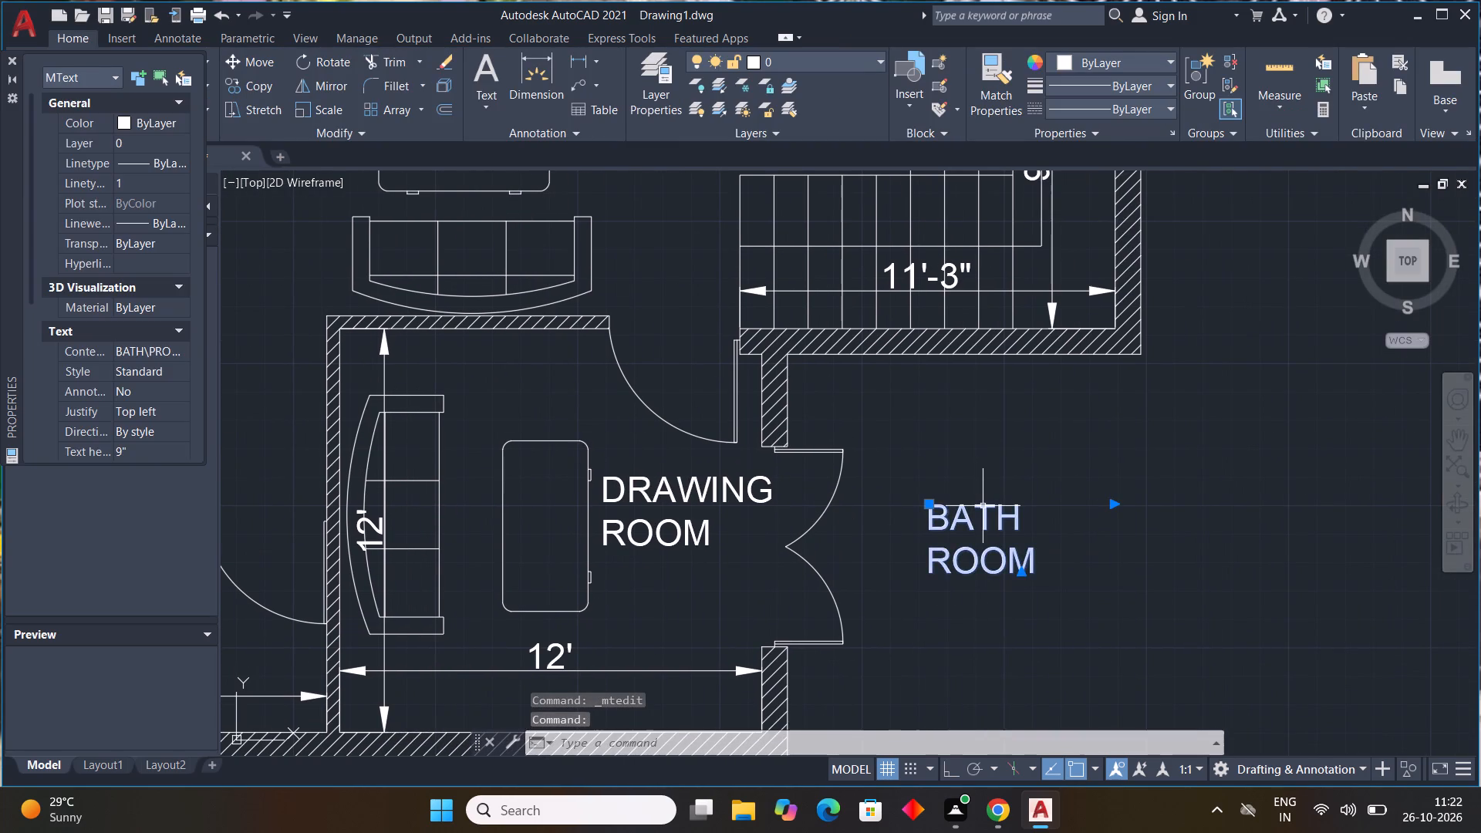
{"action": "scroll", "coordinate": [1042, 563], "scroll_direction": "up", "scroll_amount": 2}
{"action": "left_click", "coordinate": [1088, 575]}
{"action": "key", "text": "BackSpace"}
{"action": "key", "text": "BackSpace"}
{"action": "key", "text": "BackSpace"}
{"action": "key", "text": "BackSpace"}
{"action": "key", "text": "BackSpace"}
{"action": "key", "text": "BackSpace"}
{"action": "key", "text": "BackSpace"}
{"action": "key", "text": "BackSpace"}
{"action": "key", "text": "BackSpace"}
{"action": "key", "text": "BackSpace"}
{"action": "key", "text": "BackSpace"}
{"action": "key", "text": "BackSpace"}
{"action": "key", "text": "BackSpace"}
{"action": "key", "text": "BackSpace"}
{"action": "key", "text": "BackSpace"}
{"action": "key", "text": "BackSpace"}
{"action": "key", "text": "BackSpace"}
{"action": "key", "text": "BackSpace"}
{"action": "key", "text": "BackSpace"}
{"action": "key", "text": "BackSpace"}
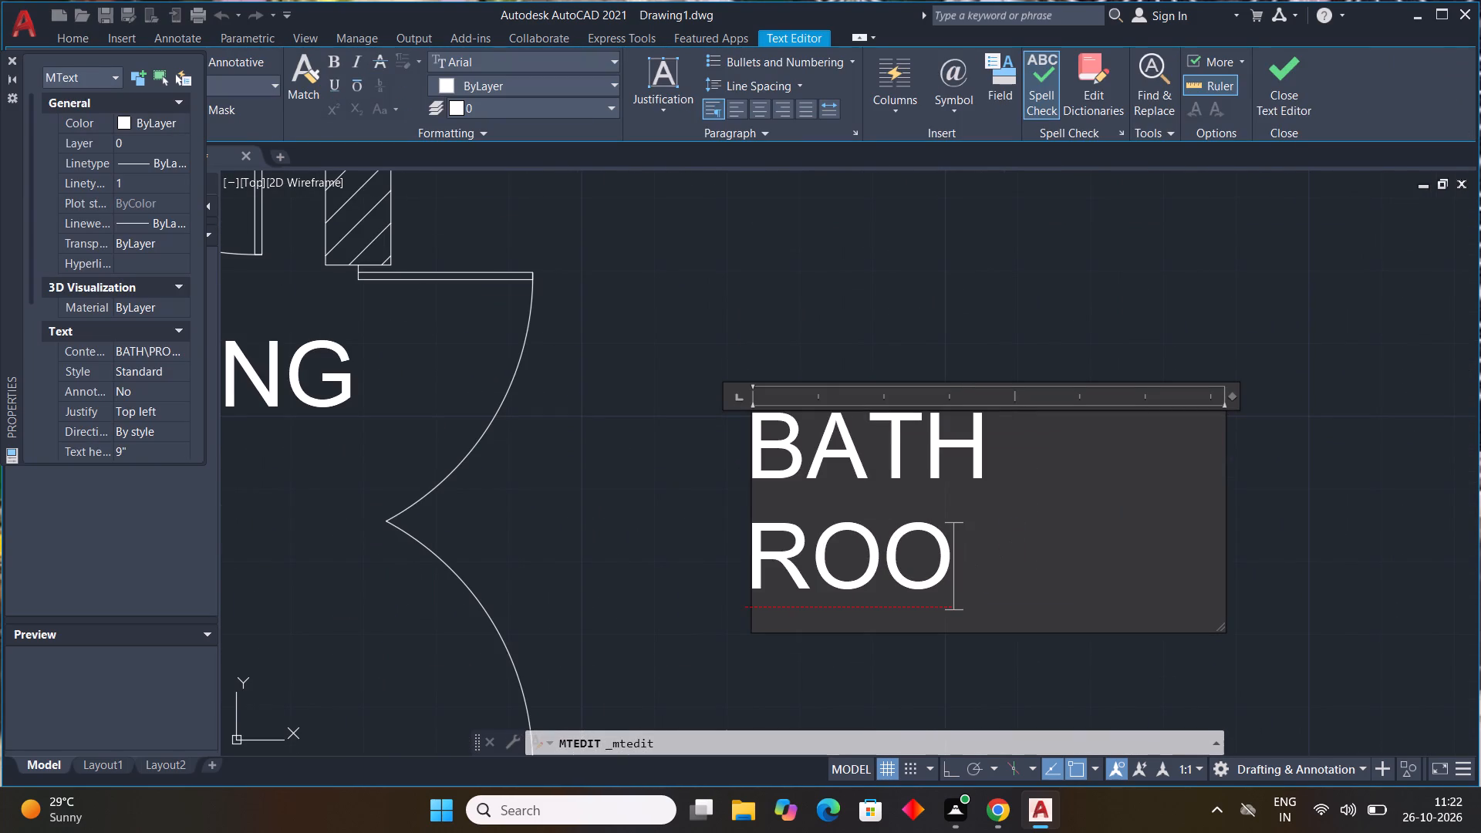
{"action": "type", "text": "CAR PARKING"}
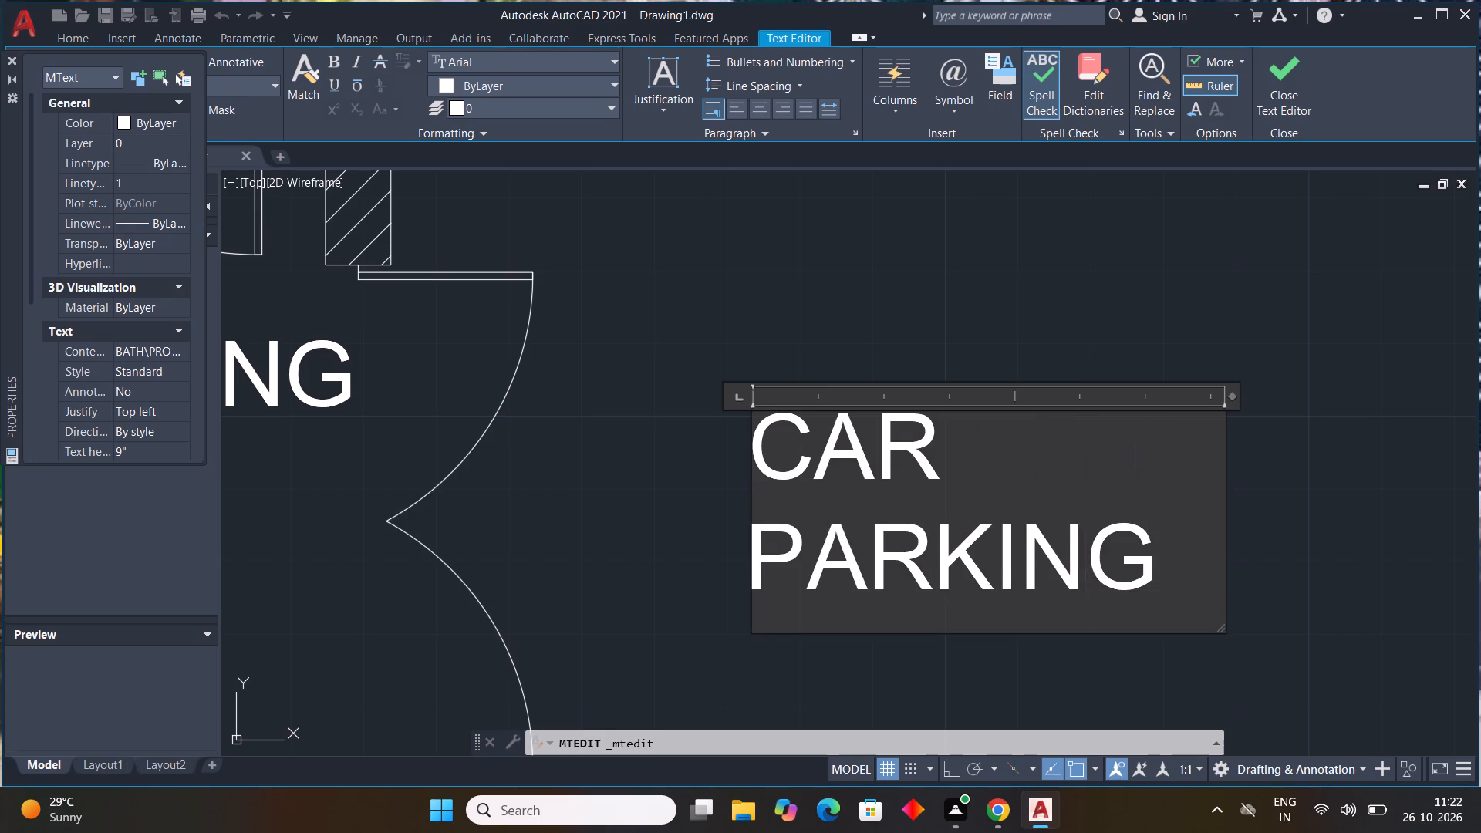
{"action": "left_click", "coordinate": [595, 341]}
Add a multiline text title reading GROUND FLOOR PLAN just below the south wall of the plan.
{"action": "scroll", "coordinate": [620, 336], "scroll_direction": "down", "scroll_amount": 4}
{"action": "scroll", "coordinate": [809, 455], "scroll_direction": "down", "scroll_amount": 2}
{"action": "middle_click_drag", "start_coordinate": [835, 484], "coordinate": [932, 401]}
{"action": "middle_click_drag", "start_coordinate": [923, 482], "coordinate": [908, 541]}
{"action": "scroll", "coordinate": [908, 541], "scroll_direction": "down", "scroll_amount": 1}
{"action": "middle_click", "coordinate": [908, 541]}
{"action": "scroll", "coordinate": [918, 482], "scroll_direction": "down", "scroll_amount": 2}
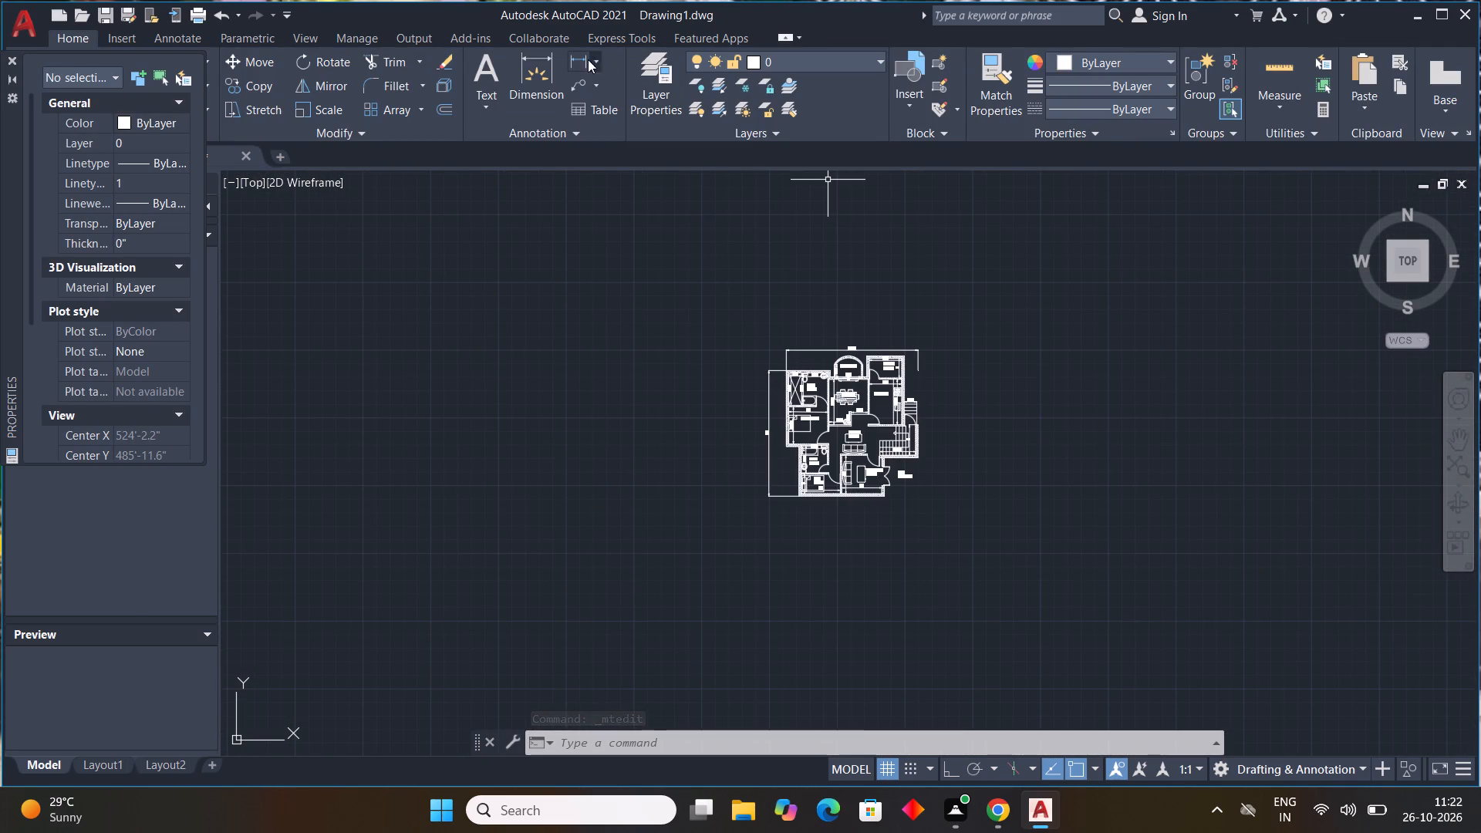
{"action": "left_click", "coordinate": [490, 69]}
{"action": "scroll", "coordinate": [859, 514], "scroll_direction": "up", "scroll_amount": 3}
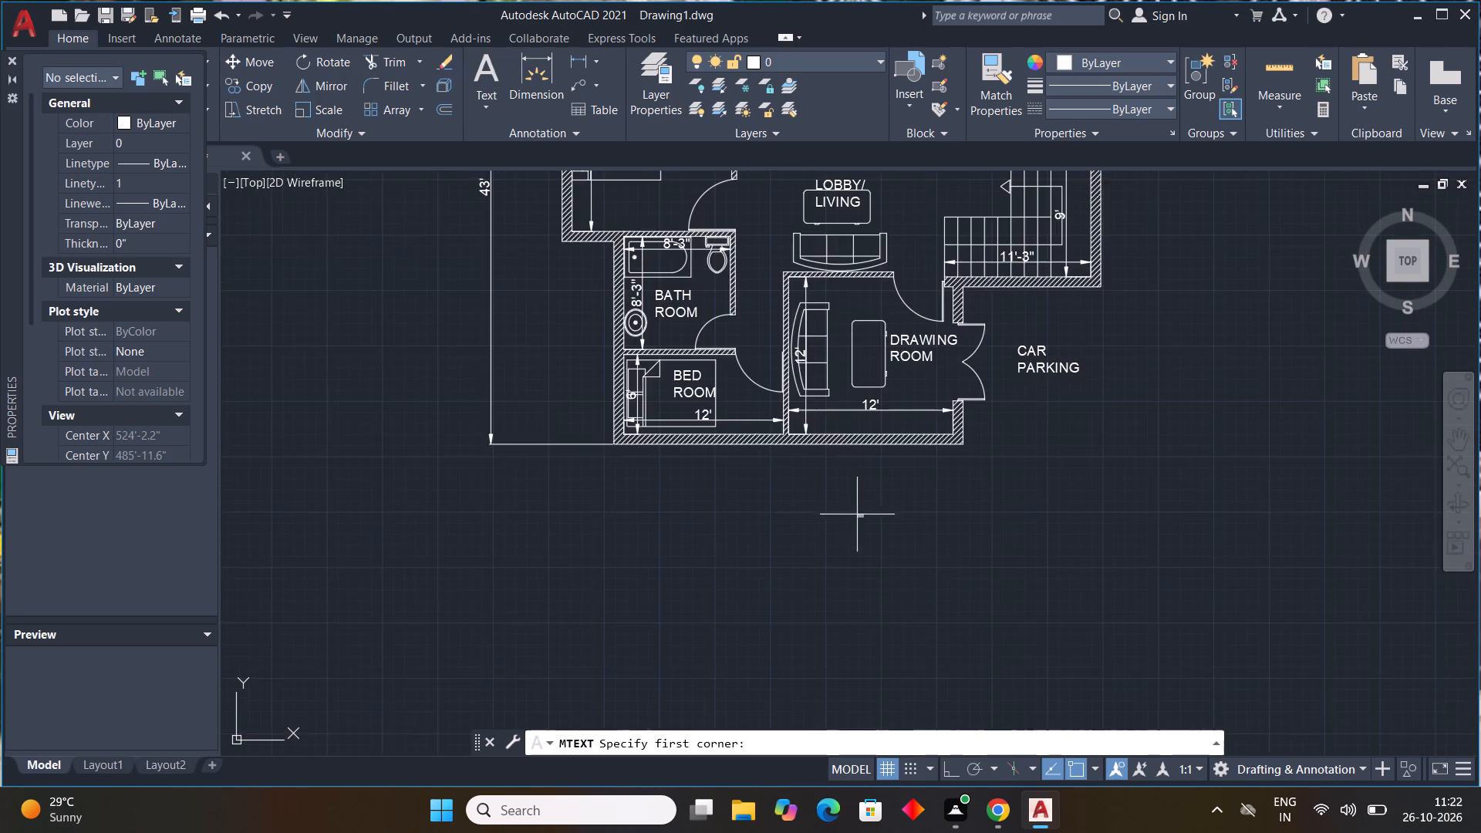
{"action": "middle_click_drag", "start_coordinate": [854, 517], "coordinate": [567, 488]}
{"action": "left_click", "coordinate": [369, 440]}
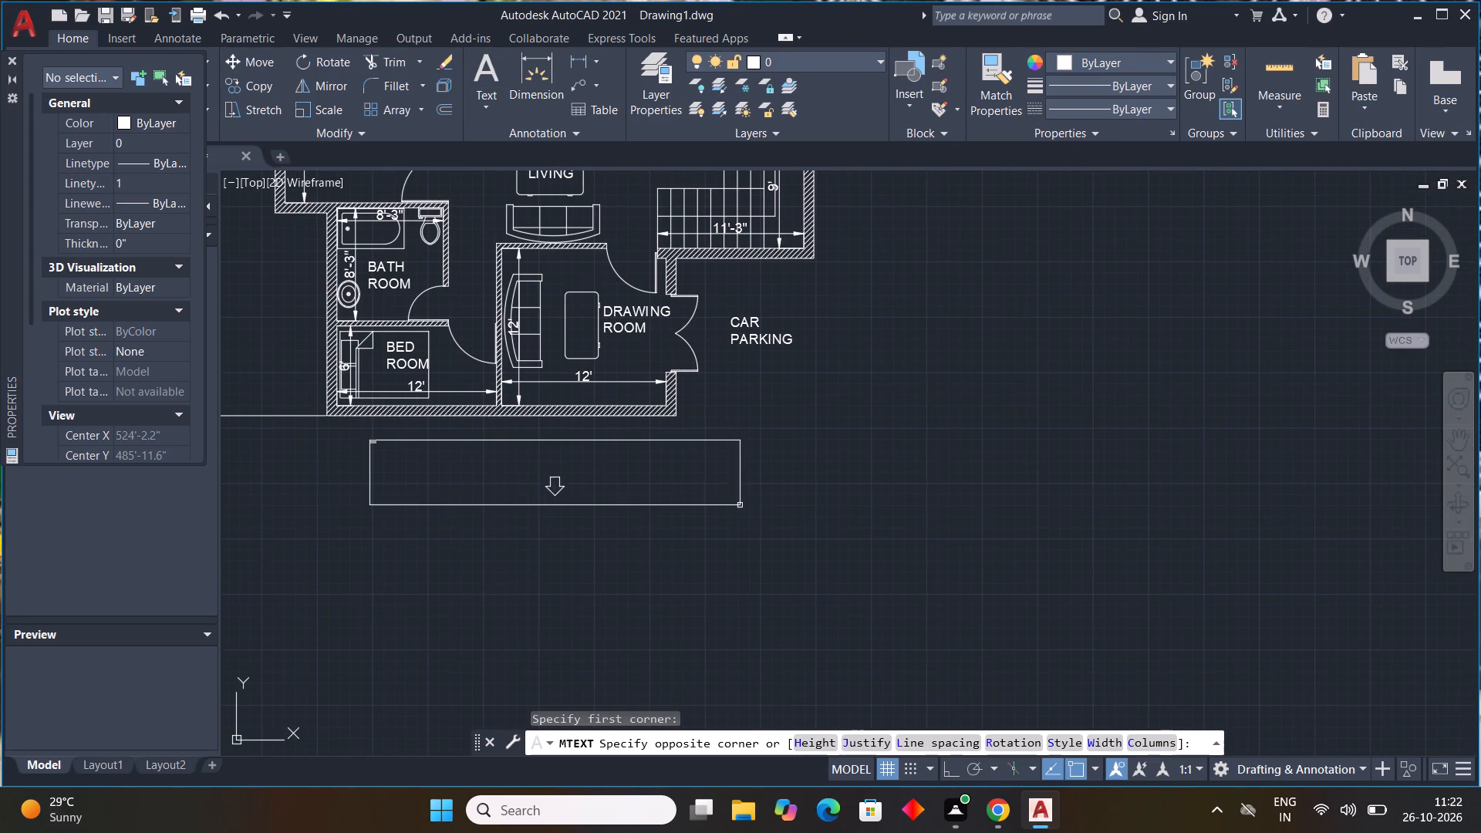
{"action": "left_click", "coordinate": [765, 486]}
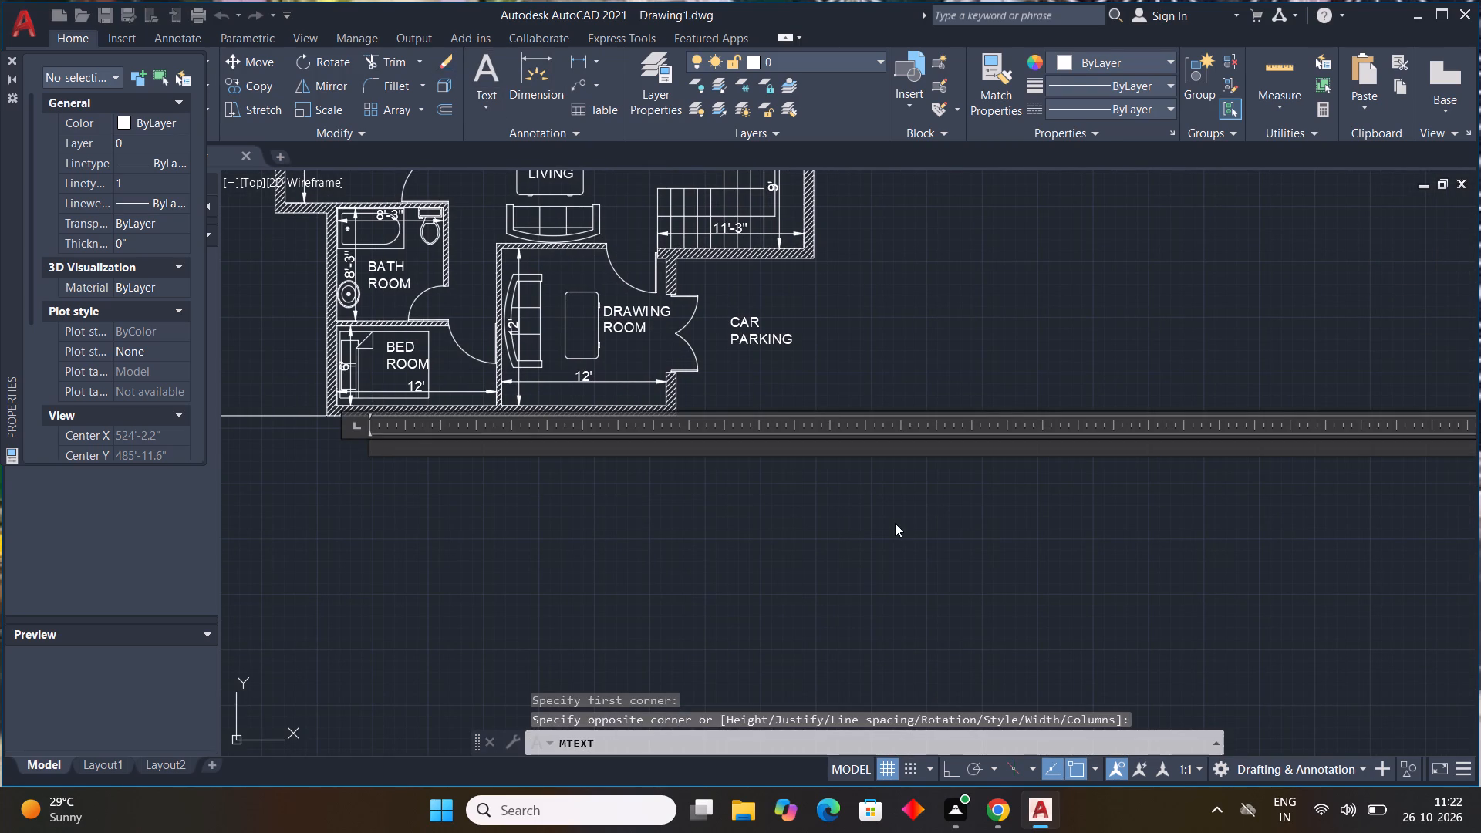
{"action": "type", "text": "GROUND"}
{"action": "key", "text": "space"}
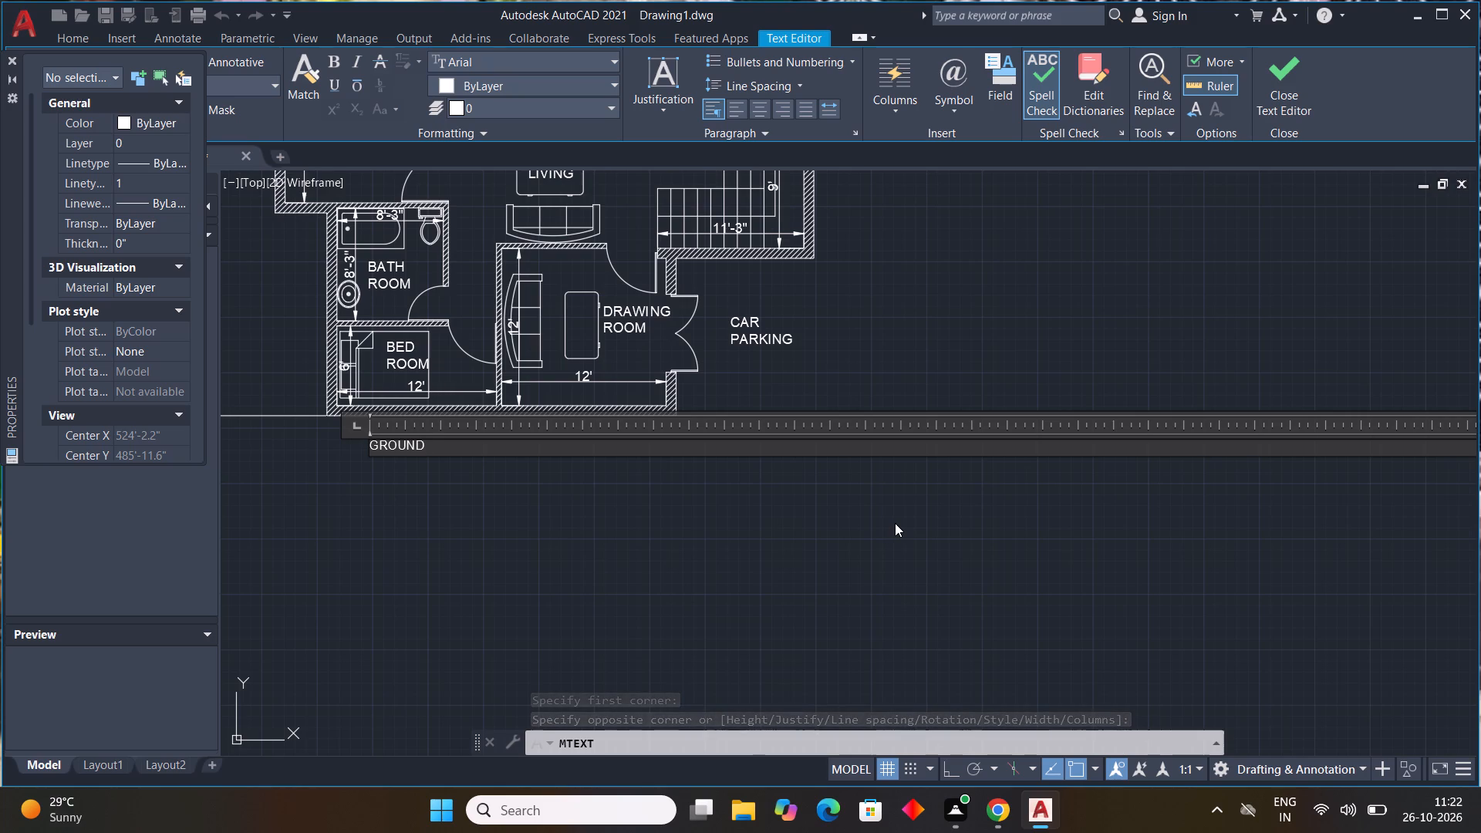
{"action": "type", "text": "FLOOR PLAN"}
{"action": "left_click", "coordinate": [687, 559]}
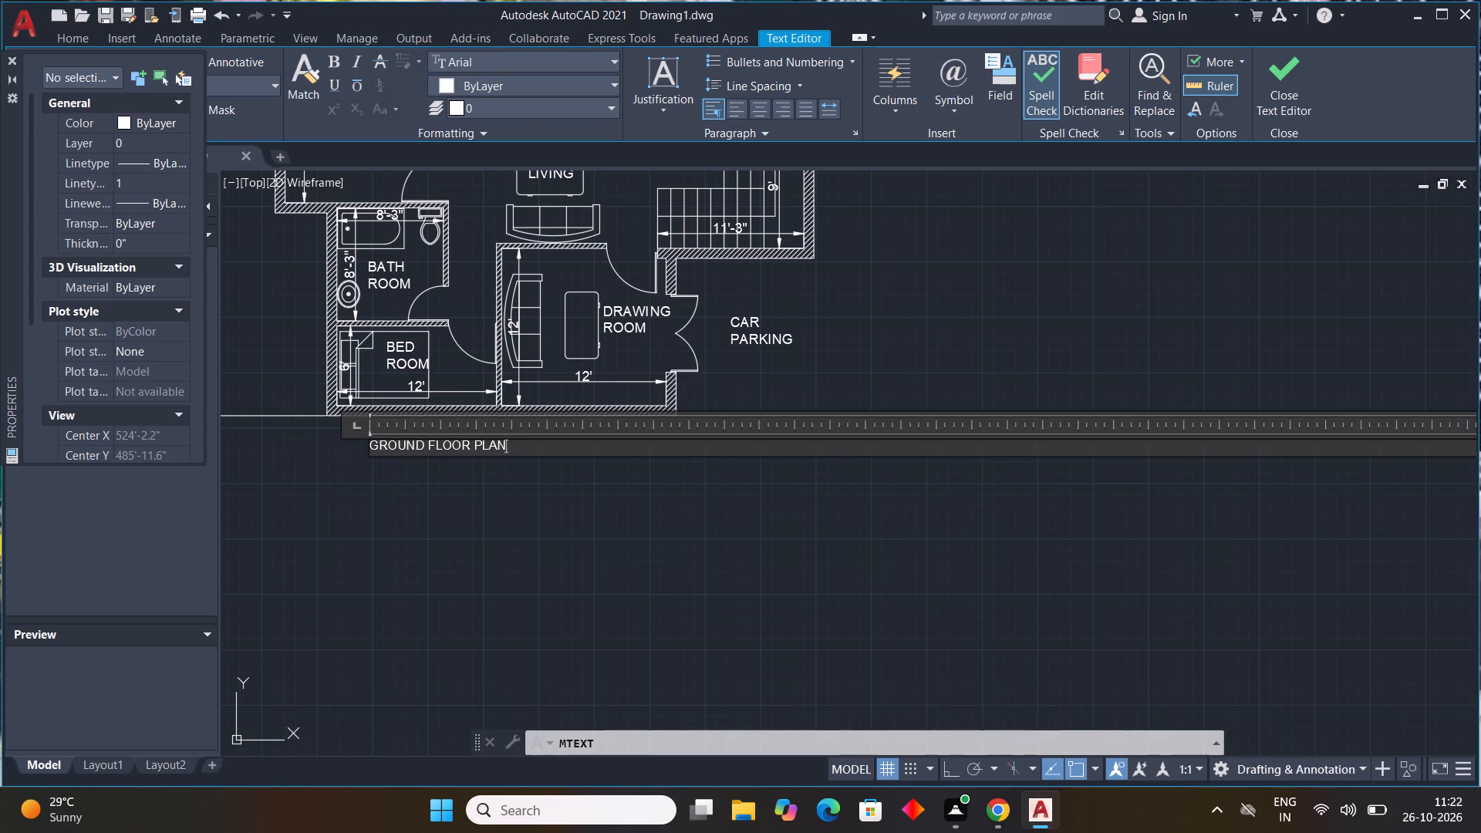
Set the text height of the GROUND FLOOR PLAN title to 1'.
{"action": "left_click", "coordinate": [388, 438]}
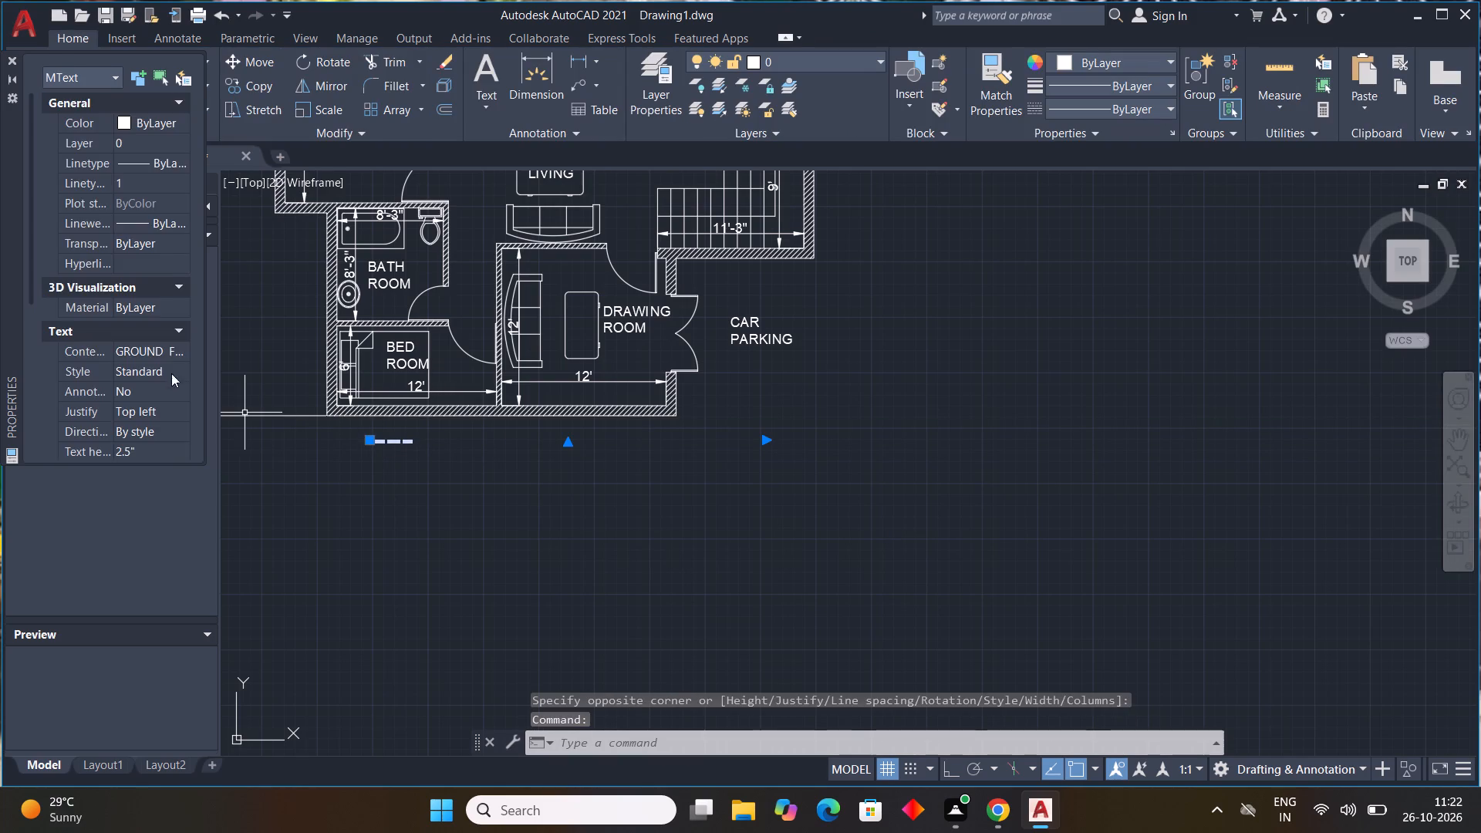
{"action": "scroll", "coordinate": [153, 345], "scroll_direction": "down", "scroll_amount": 4}
{"action": "left_click", "coordinate": [151, 189]}
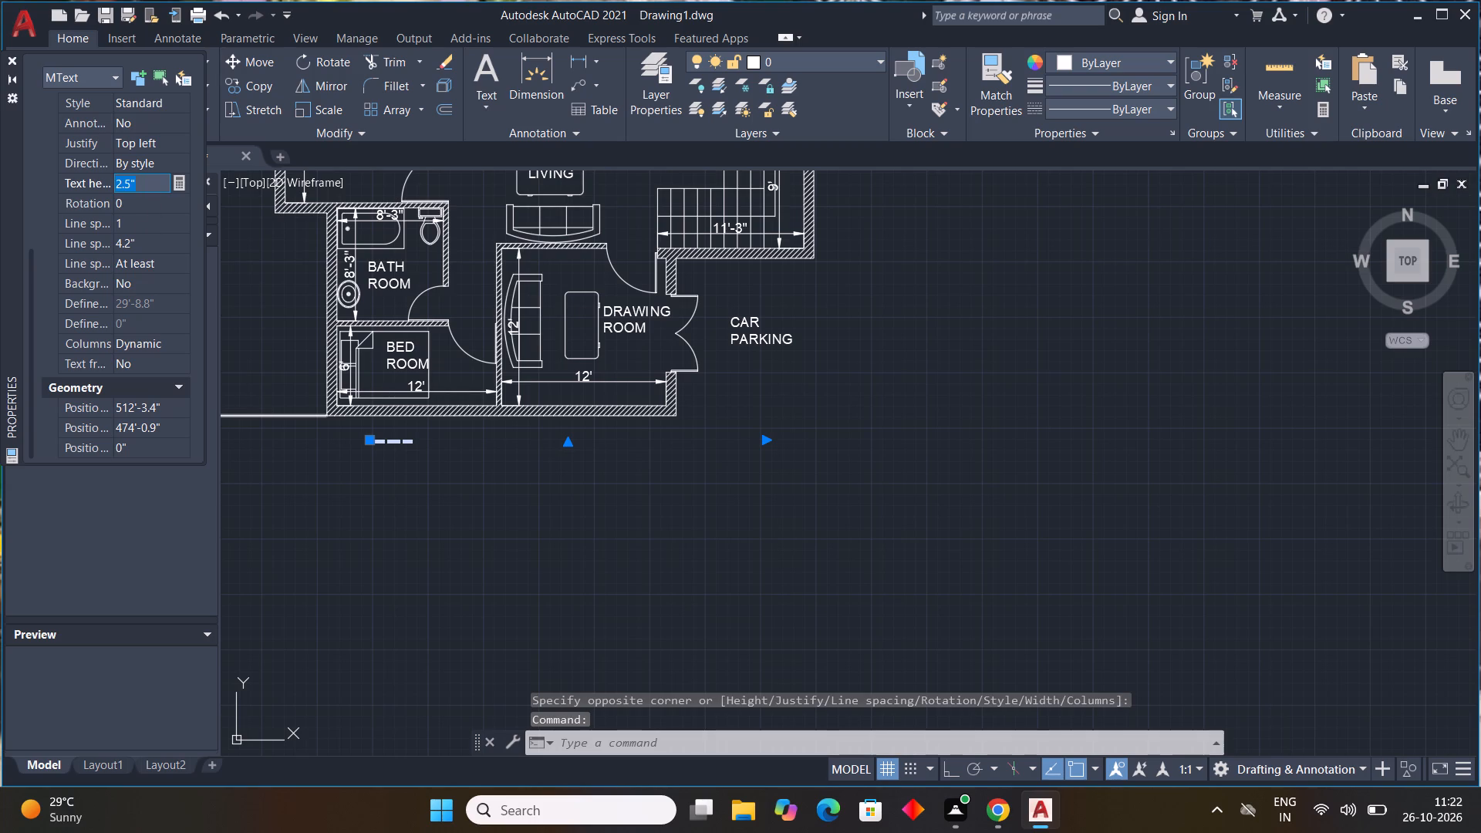
{"action": "left_click_drag", "start_coordinate": [159, 187], "coordinate": [0, 178]}
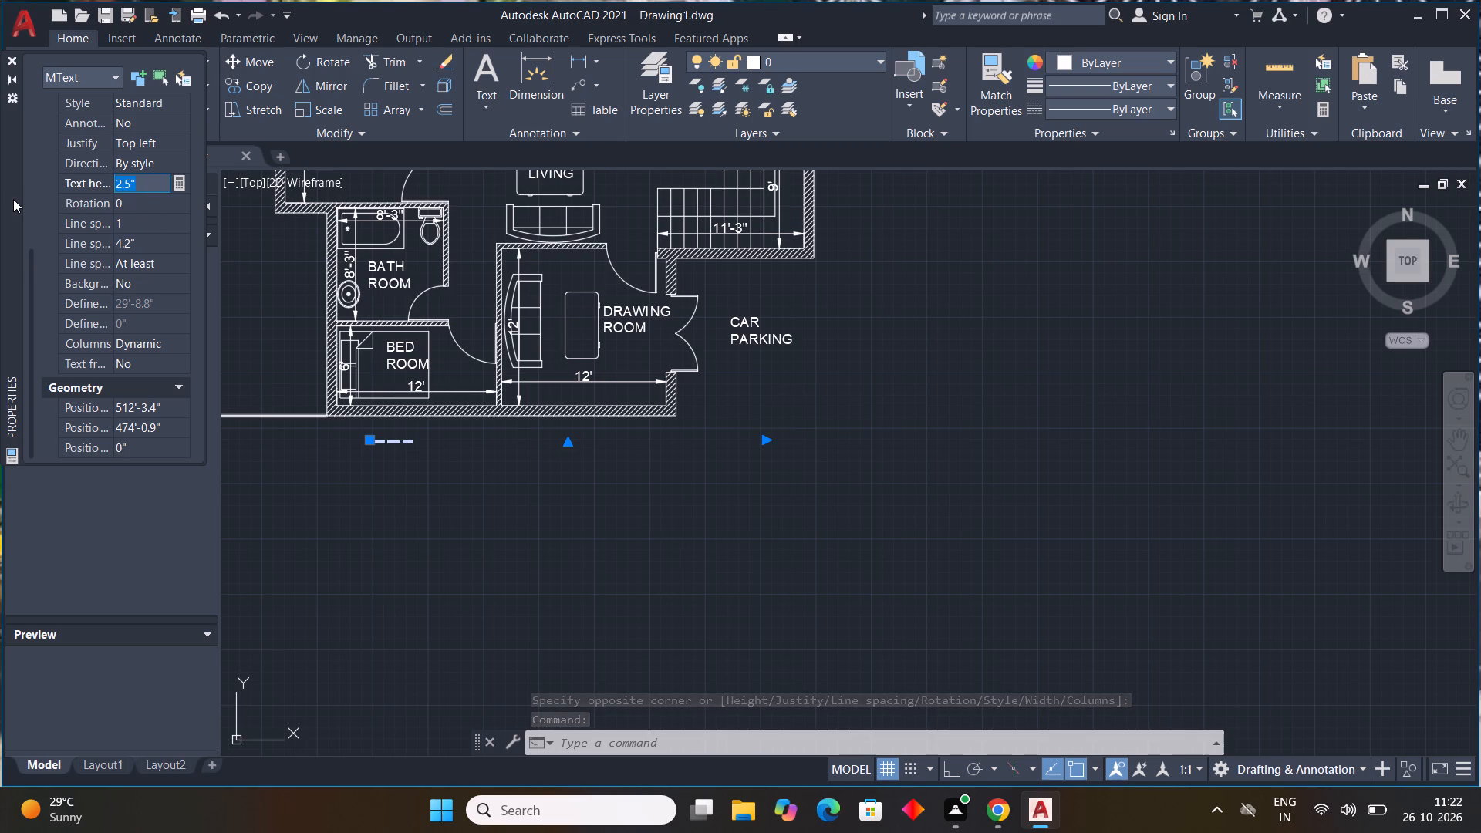
{"action": "type", "text": "1'"}
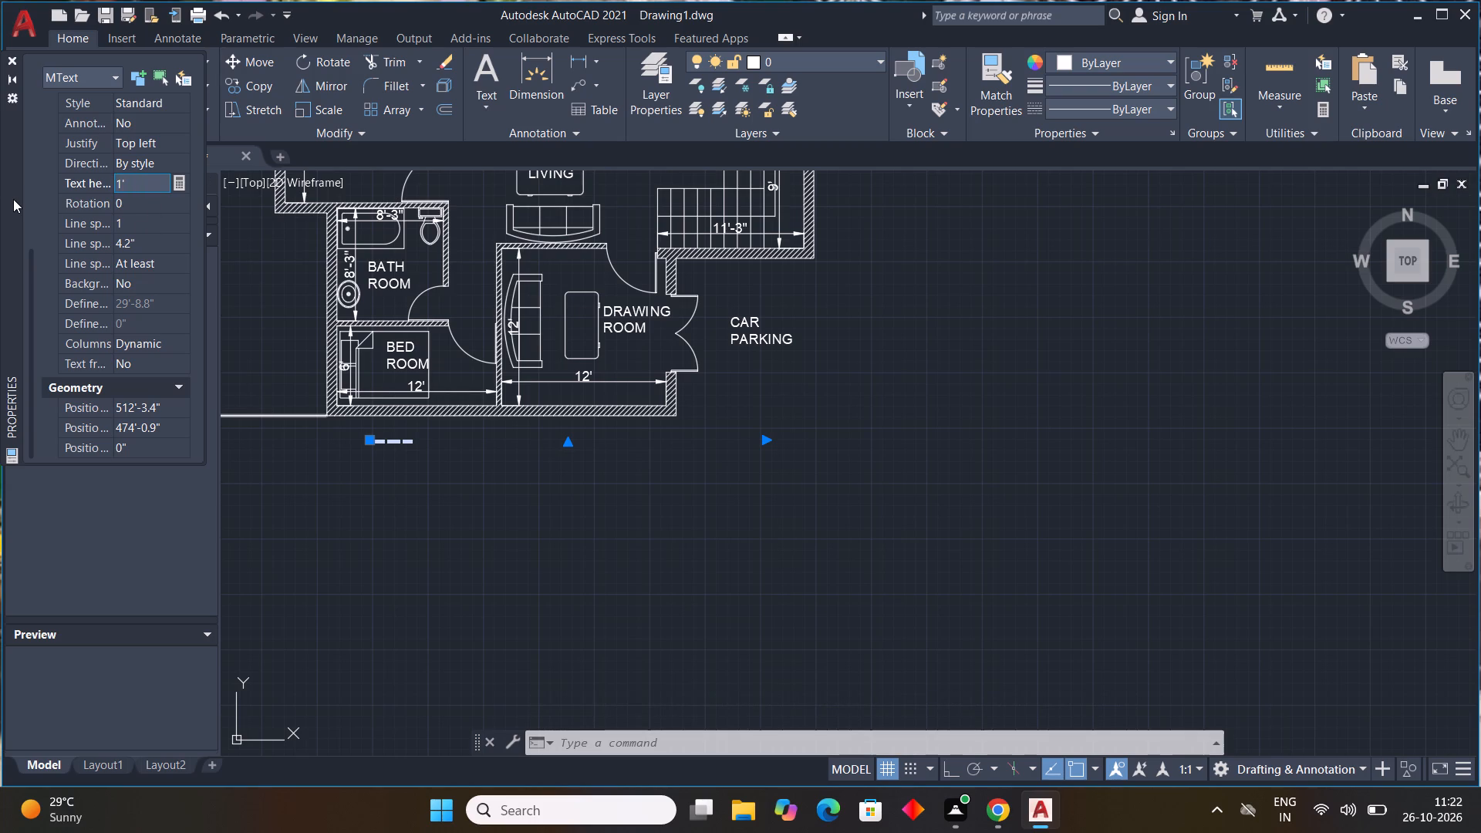
{"action": "key", "text": "Return"}
{"action": "middle_click_drag", "start_coordinate": [575, 530], "coordinate": [585, 533]}
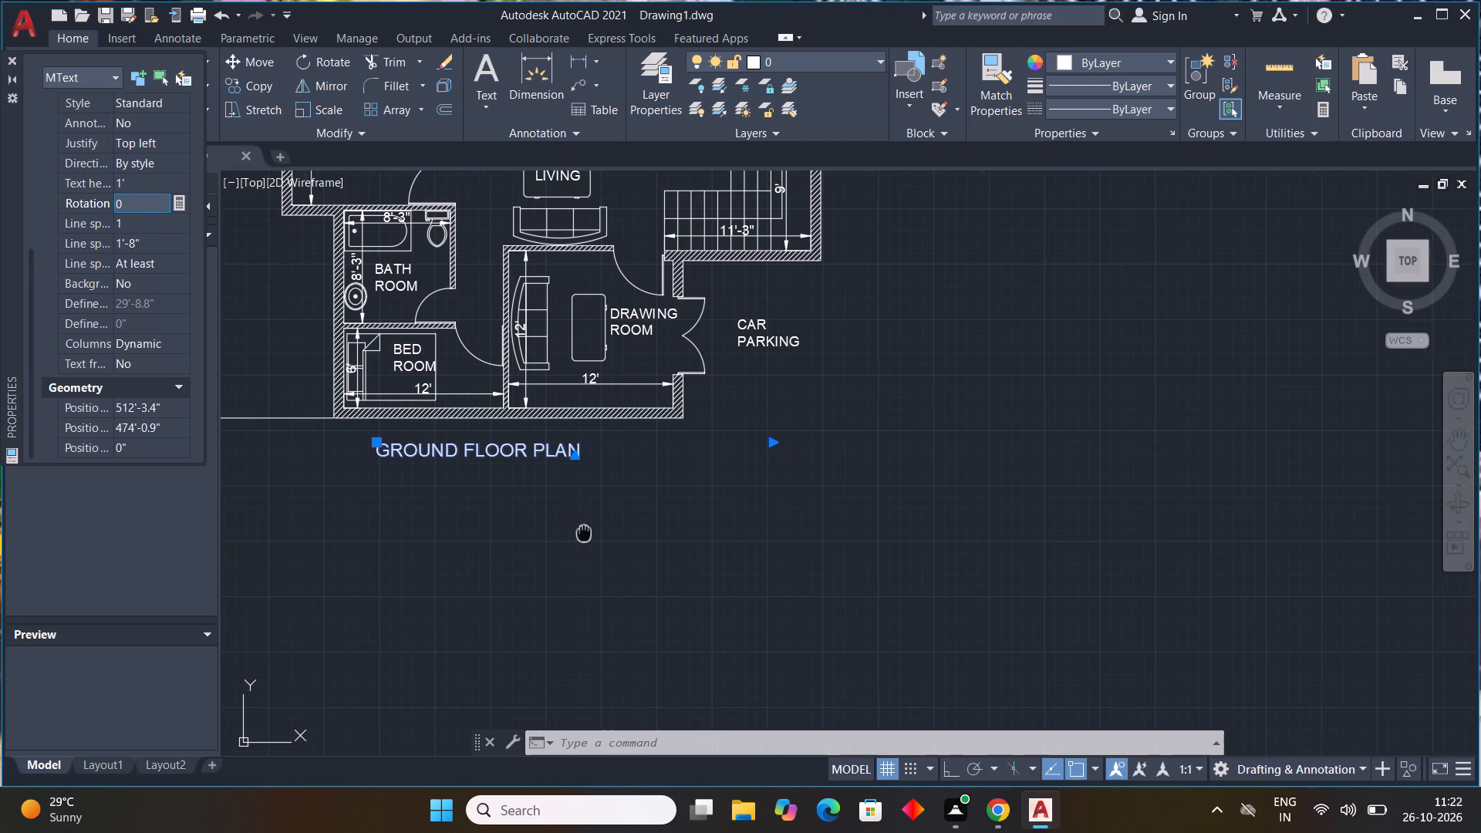
{"action": "middle_click_drag", "start_coordinate": [585, 533], "coordinate": [626, 535]}
{"action": "key", "text": "Escape"}
{"action": "key", "text": "Escape"}
Copy the VARANDA label into the empty space east of the plan.
{"action": "scroll", "coordinate": [620, 535], "scroll_direction": "down", "scroll_amount": 2}
{"action": "middle_click_drag", "start_coordinate": [616, 547], "coordinate": [648, 561]}
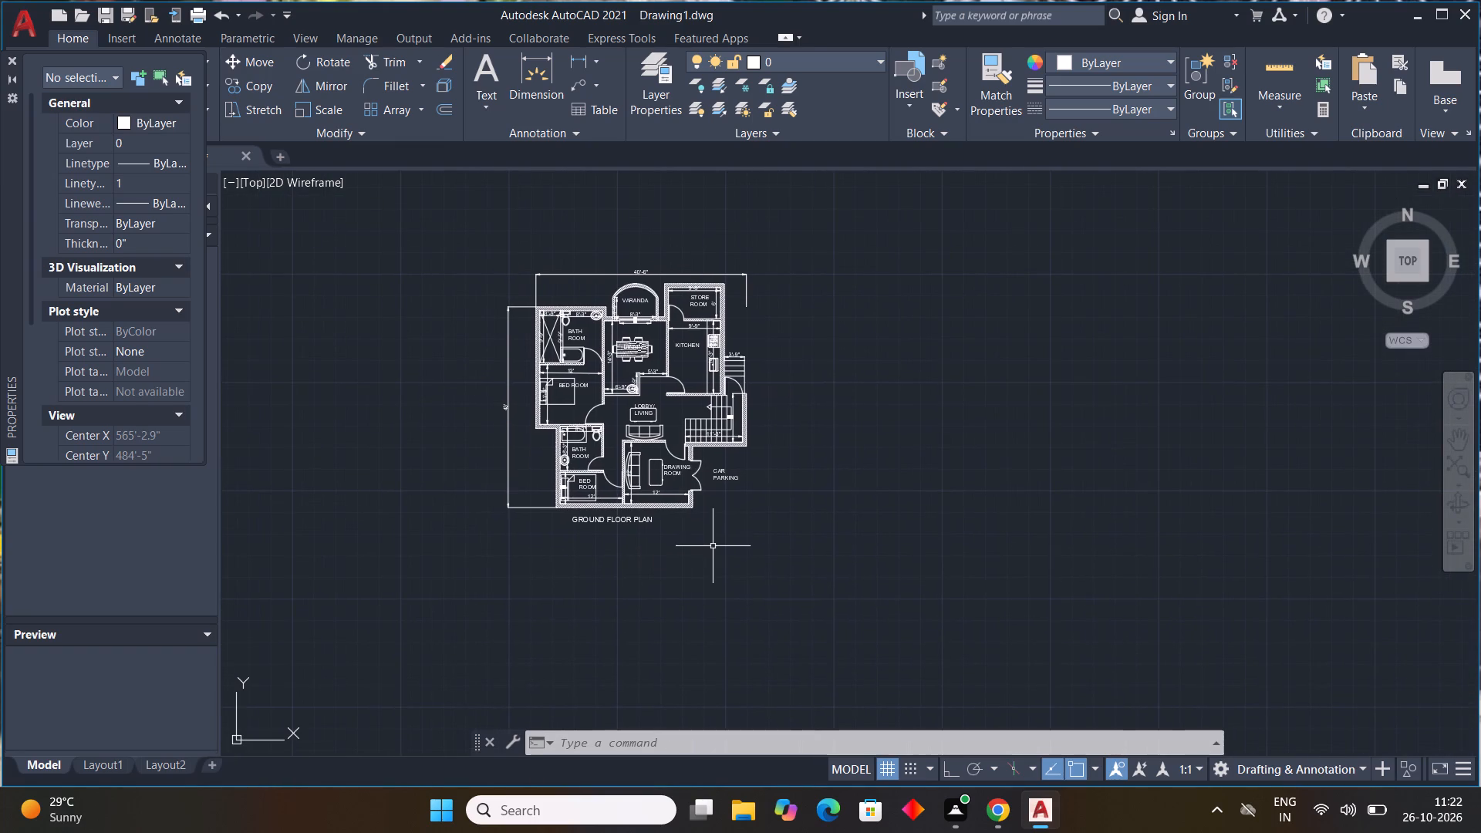
{"action": "key", "text": "Escape"}
{"action": "middle_click_drag", "start_coordinate": [741, 506], "coordinate": [694, 528]}
{"action": "scroll", "coordinate": [689, 507], "scroll_direction": "up", "scroll_amount": 2}
{"action": "scroll", "coordinate": [559, 505], "scroll_direction": "down", "scroll_amount": 1}
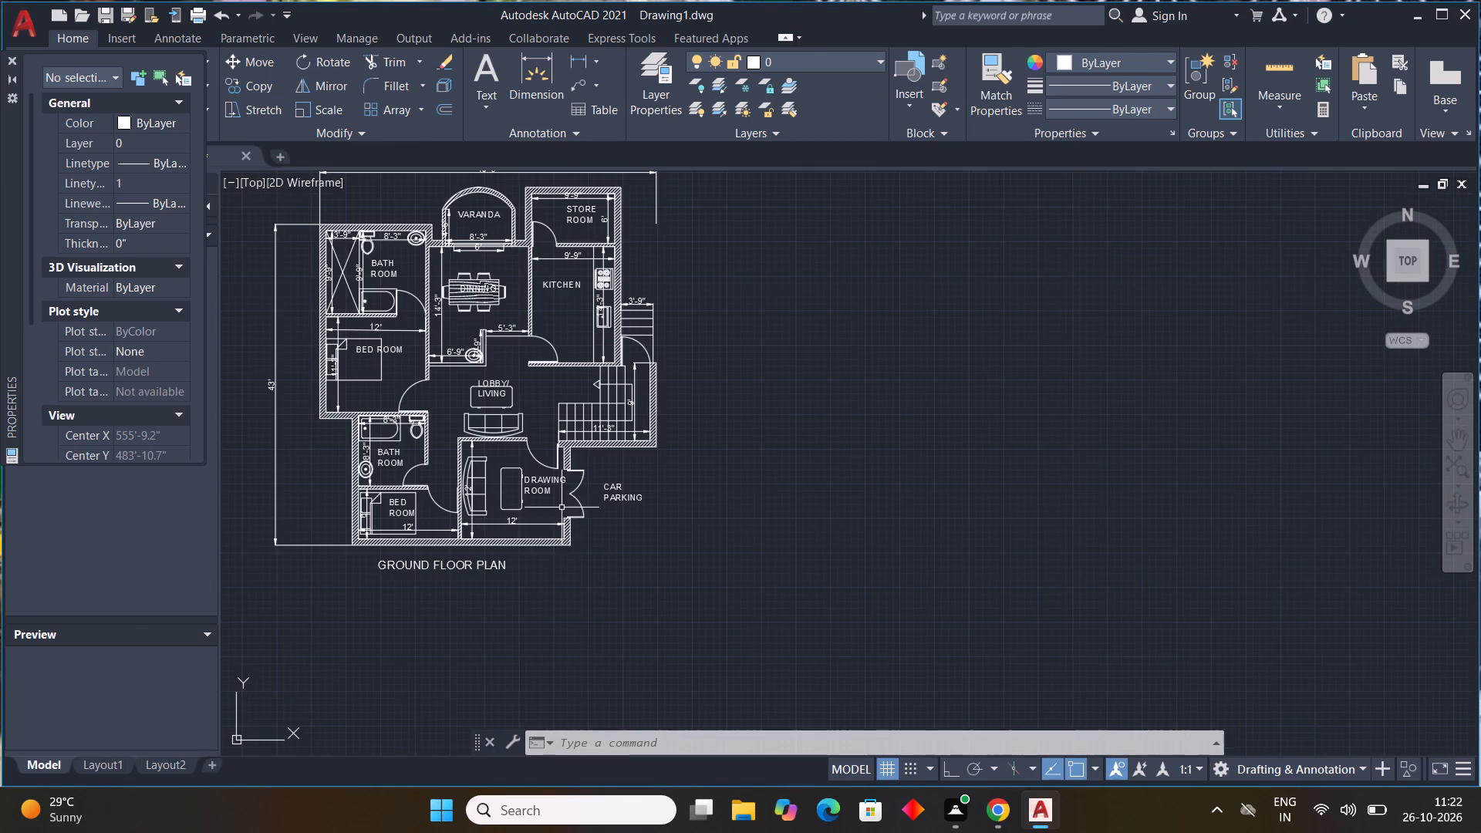
{"action": "middle_click_drag", "start_coordinate": [572, 546], "coordinate": [500, 617]}
{"action": "middle_click_drag", "start_coordinate": [561, 250], "coordinate": [587, 298]}
{"action": "left_click", "coordinate": [435, 333]}
{"action": "key", "text": "c"}
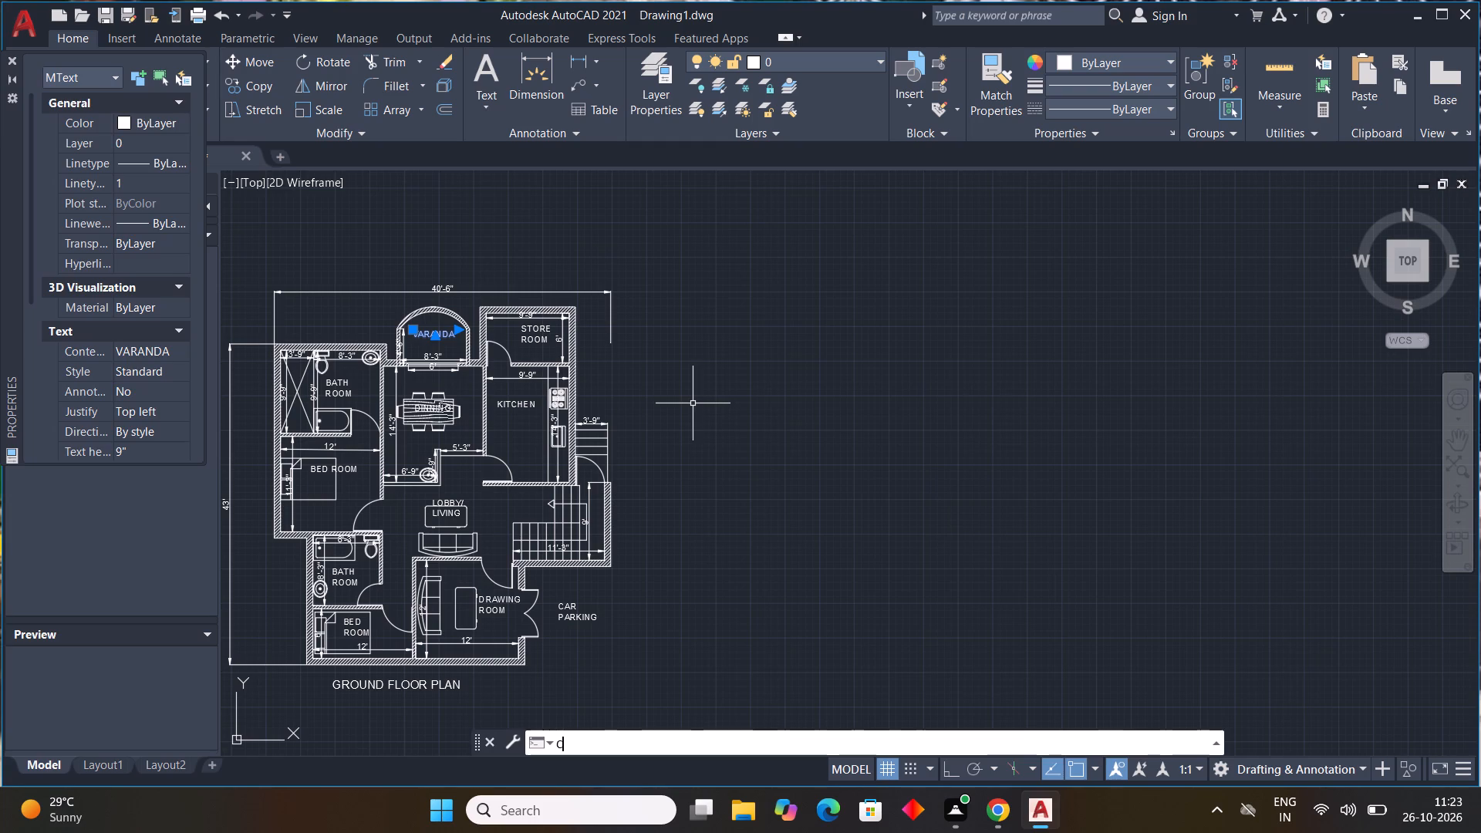
{"action": "key", "text": "o"}
{"action": "key", "text": "space"}
{"action": "left_click_drag", "start_coordinate": [438, 333], "coordinate": [438, 335]}
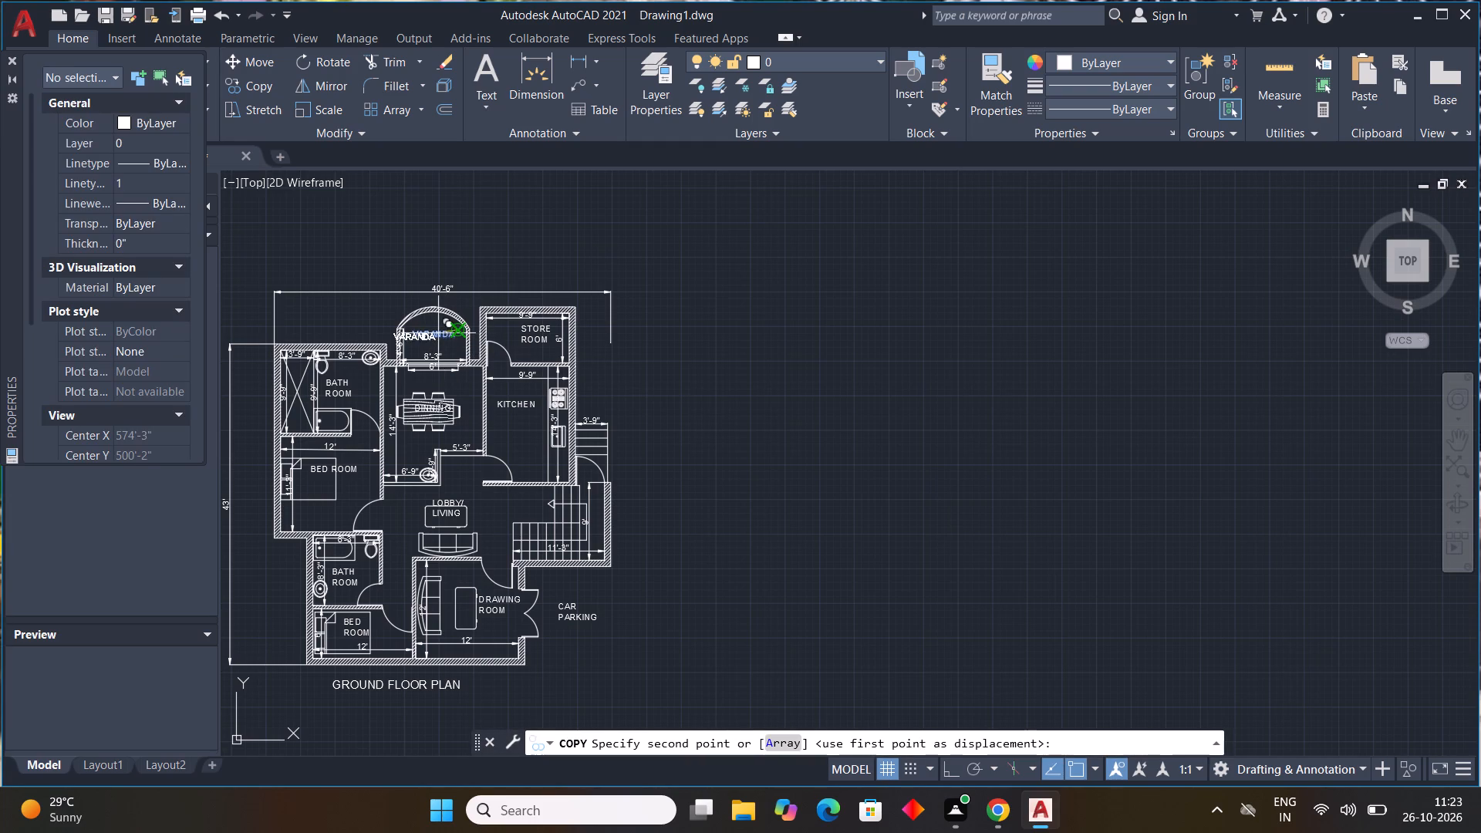
{"action": "left_click_drag", "start_coordinate": [438, 335], "coordinate": [450, 349]}
{"action": "left_click", "coordinate": [744, 391]}
{"action": "key", "text": "Escape"}
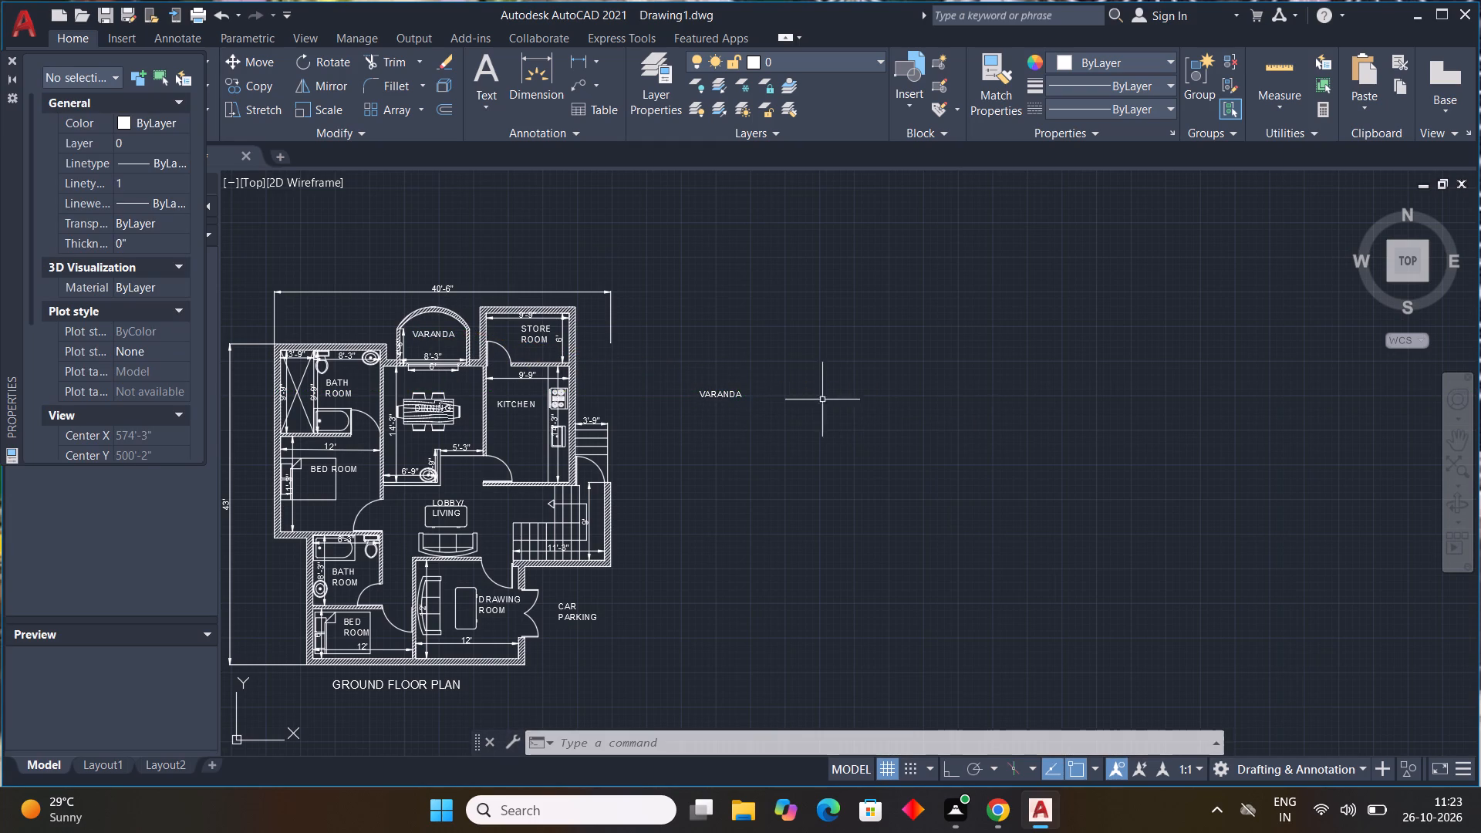
Rotate the copied VARANDA label 90° about its east end so it reads vertically.
{"action": "left_click_drag", "start_coordinate": [774, 360], "coordinate": [656, 410]}
{"action": "left_click", "coordinate": [655, 437]}
{"action": "type", "text": "RO"}
{"action": "key", "text": "space"}
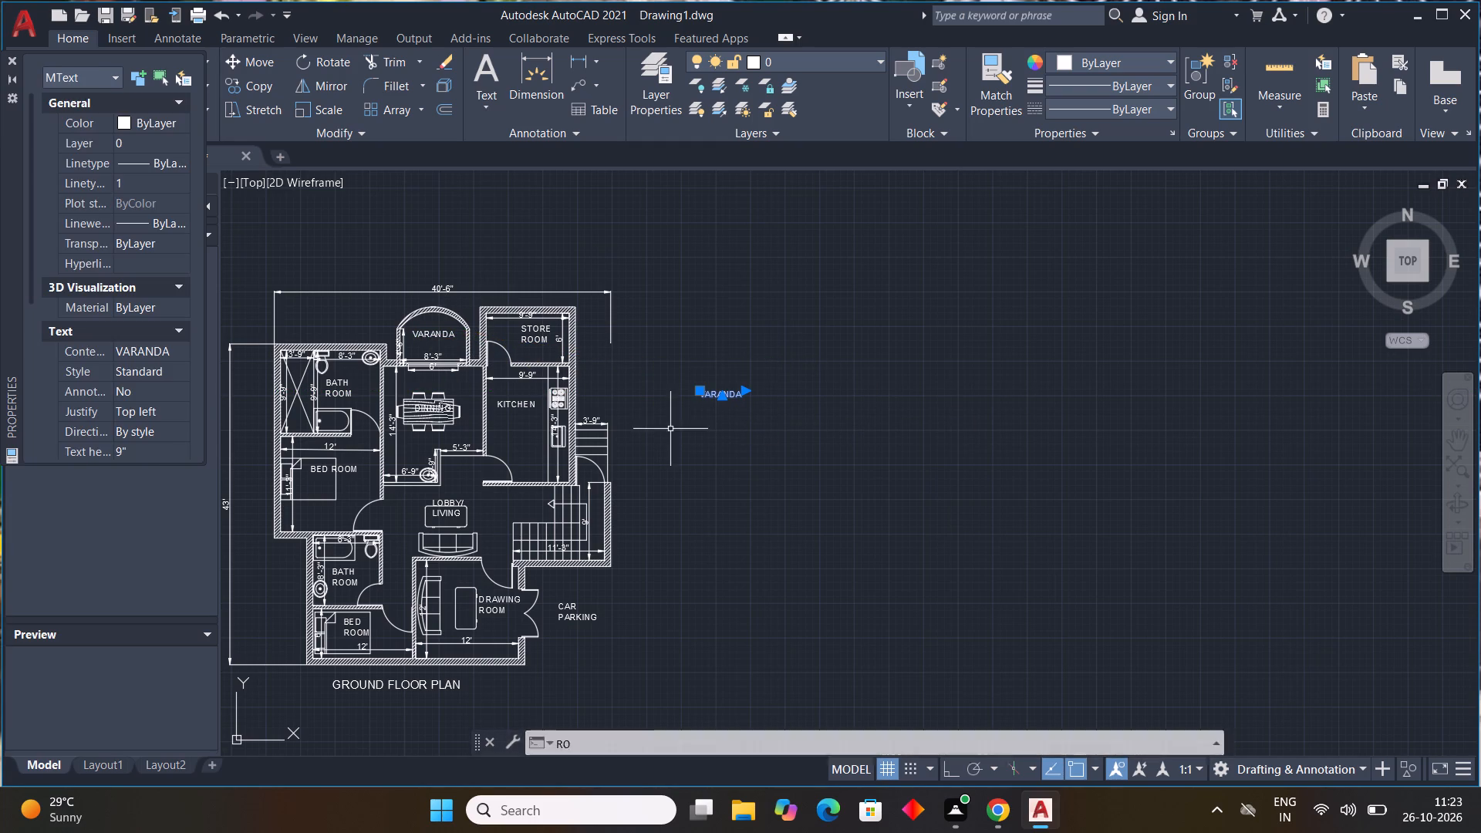
{"action": "left_click", "coordinate": [741, 394]}
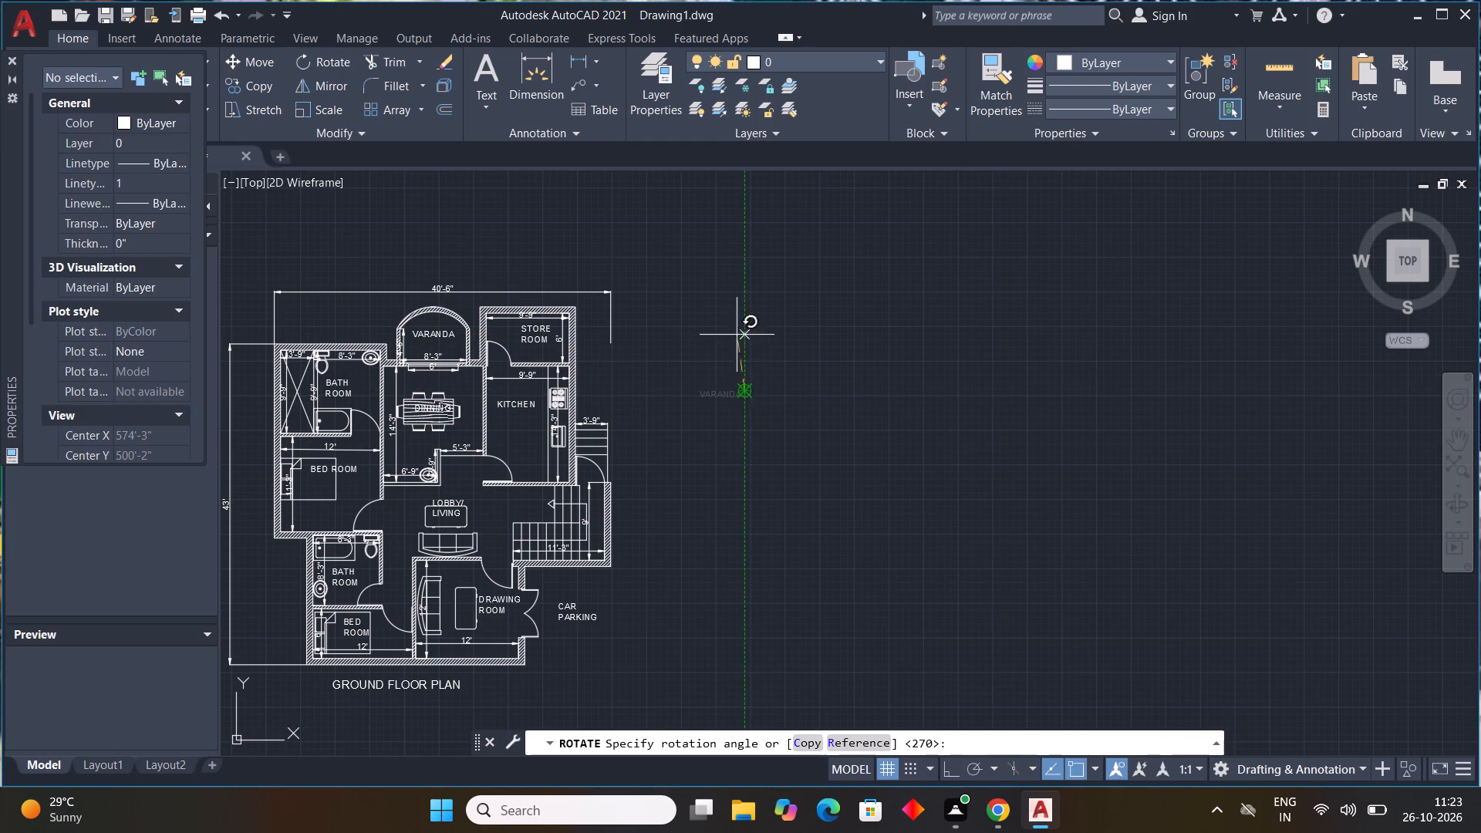
{"action": "left_click", "coordinate": [747, 322]}
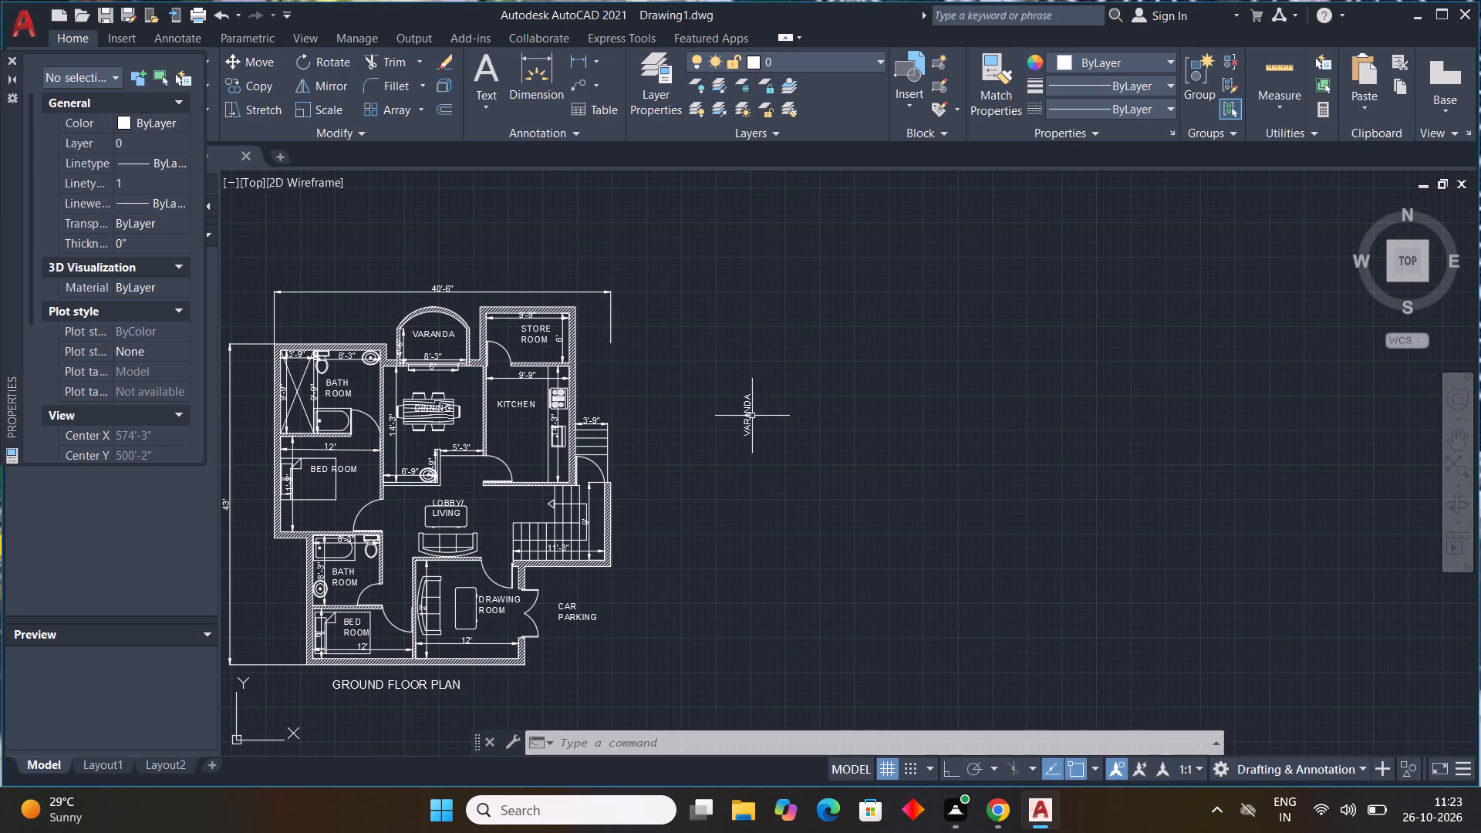
Copy the vertical VARANDA label to just outside the kitchen's east wall, north of the exterior steps.
{"action": "scroll", "coordinate": [751, 420], "scroll_direction": "up", "scroll_amount": 2}
{"action": "left_click", "coordinate": [740, 421]}
{"action": "key", "text": "c"}
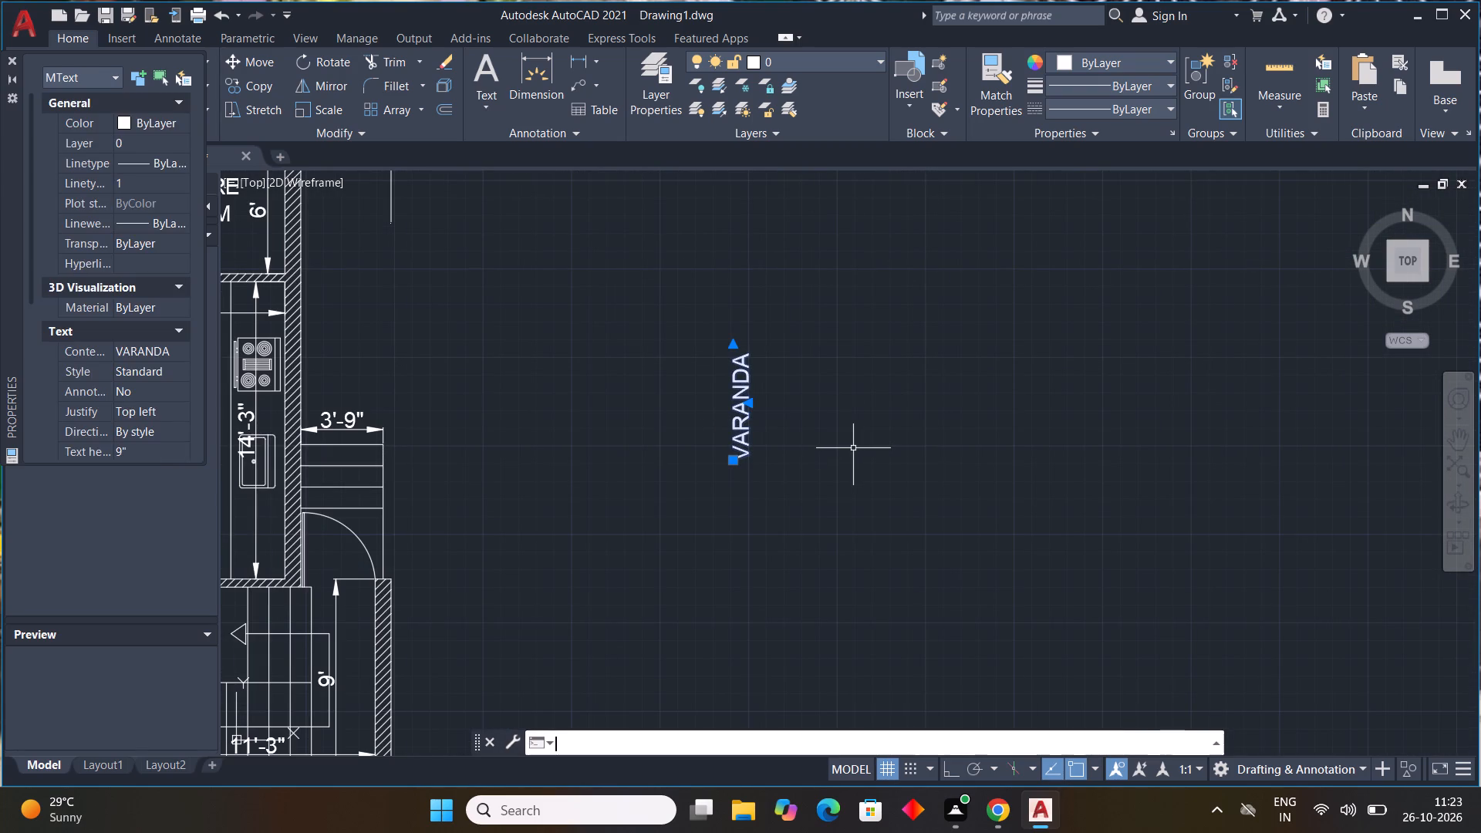
{"action": "key", "text": "o"}
{"action": "key", "text": "space"}
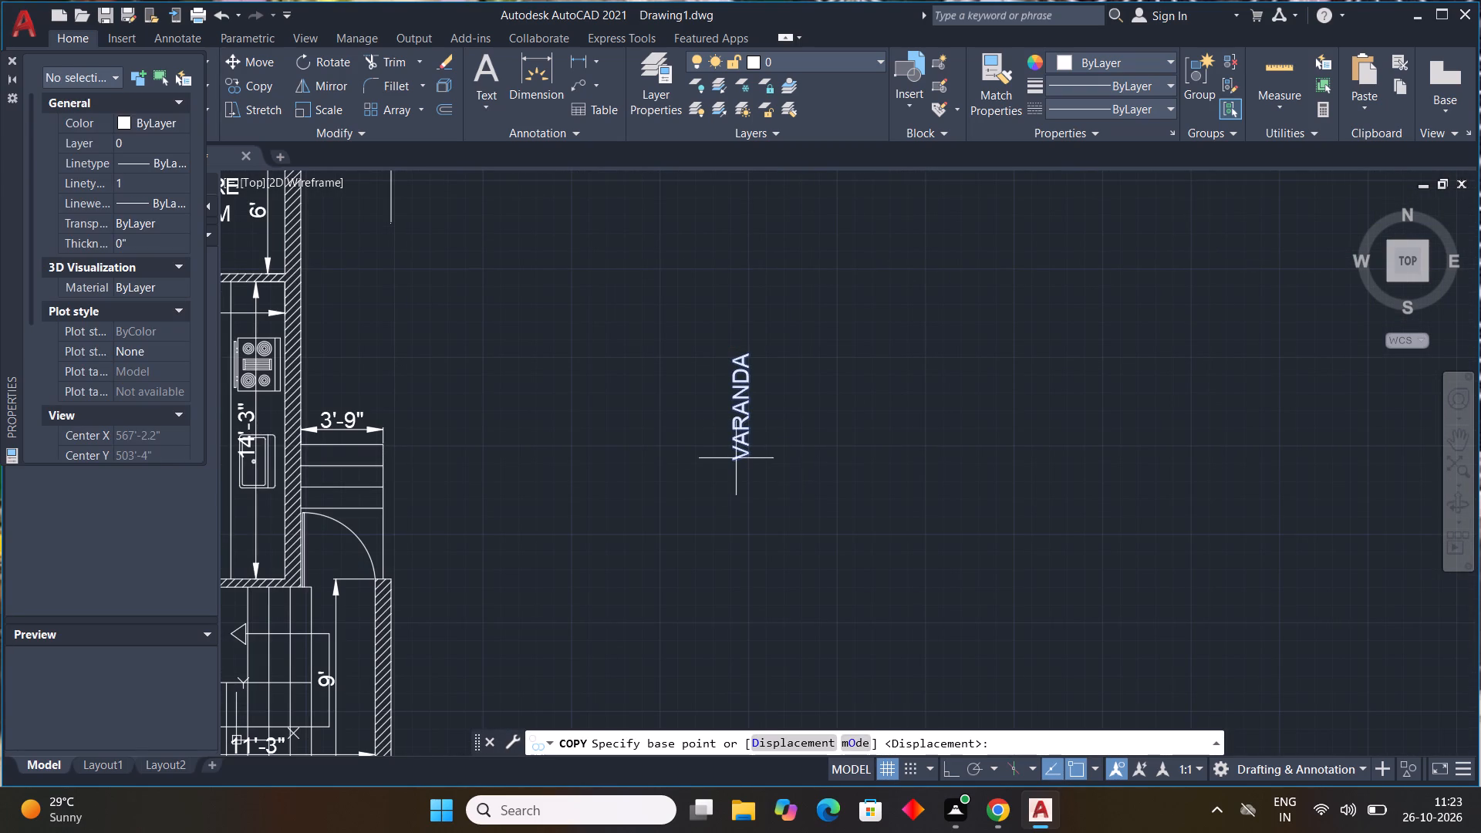
{"action": "left_click_drag", "start_coordinate": [740, 456], "coordinate": [728, 453]}
{"action": "middle_click_drag", "start_coordinate": [356, 373], "coordinate": [449, 399]}
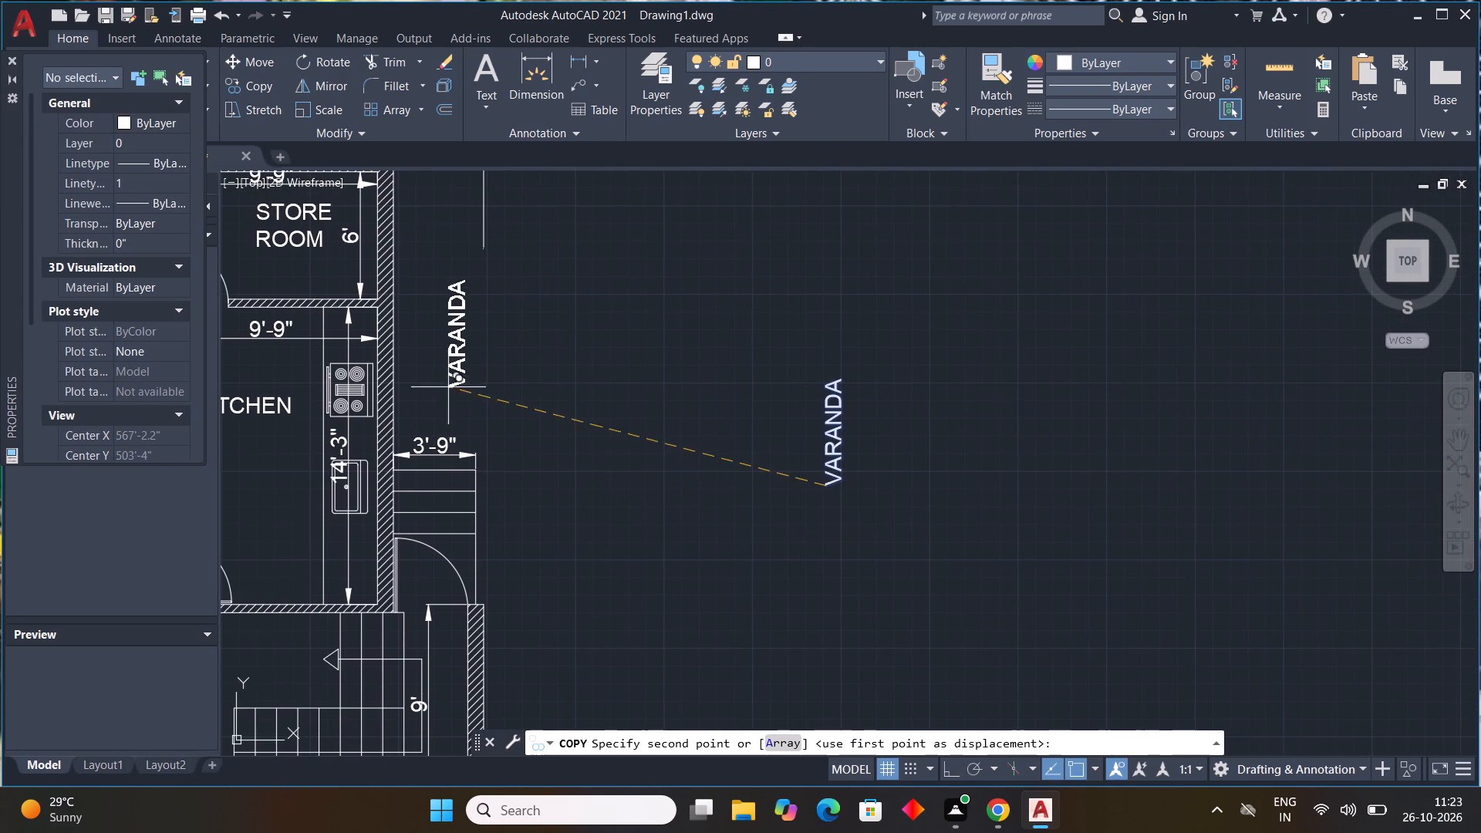
{"action": "left_click", "coordinate": [415, 383]}
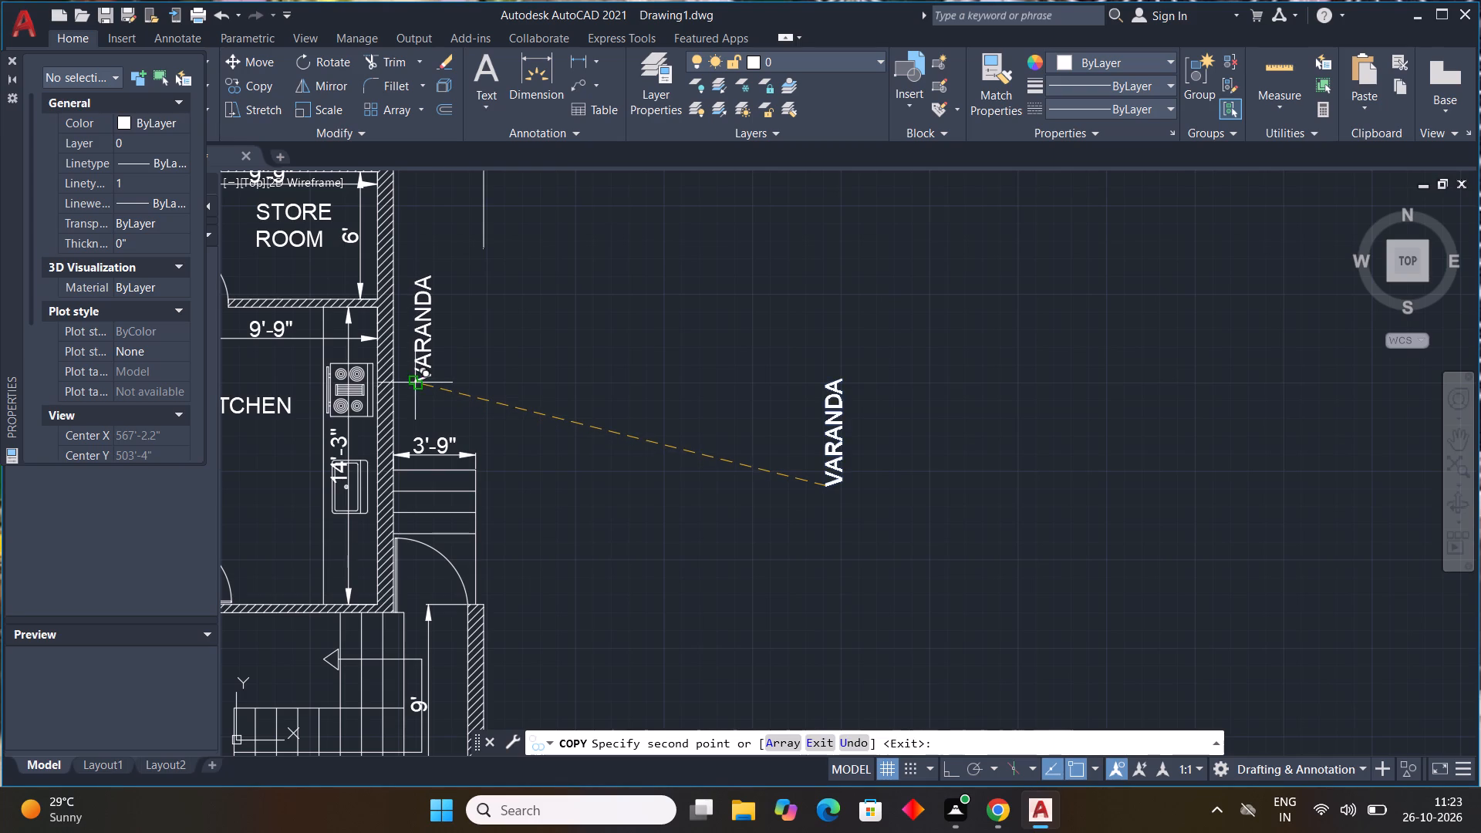
{"action": "key", "text": "Escape"}
Replace the text of the vertical label outside the kitchen's east wall with BLACK COVER.
{"action": "middle_click_drag", "start_coordinate": [576, 423], "coordinate": [650, 524]}
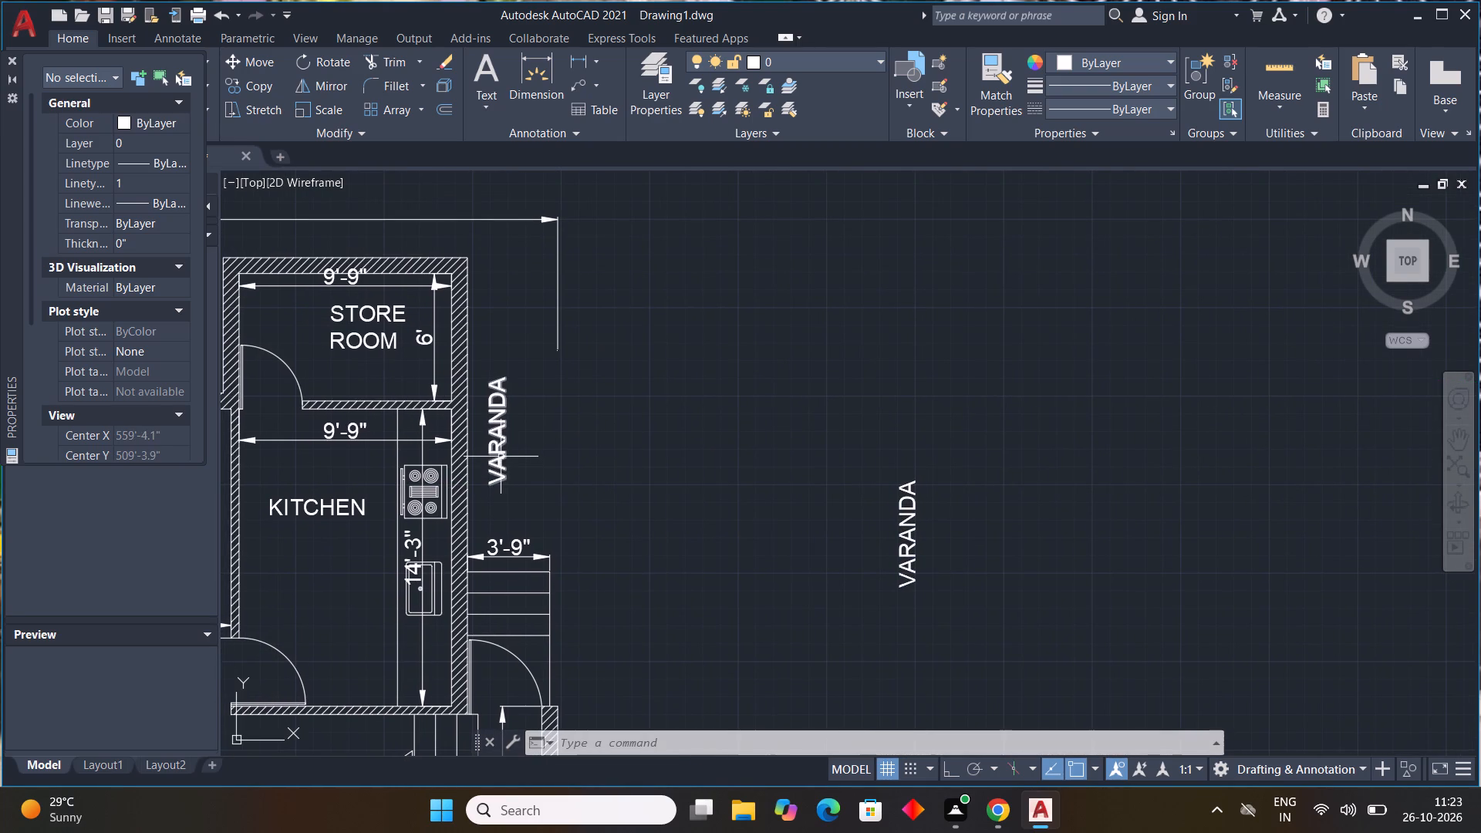
{"action": "double_click", "coordinate": [500, 457]}
{"action": "left_click", "coordinate": [599, 493]}
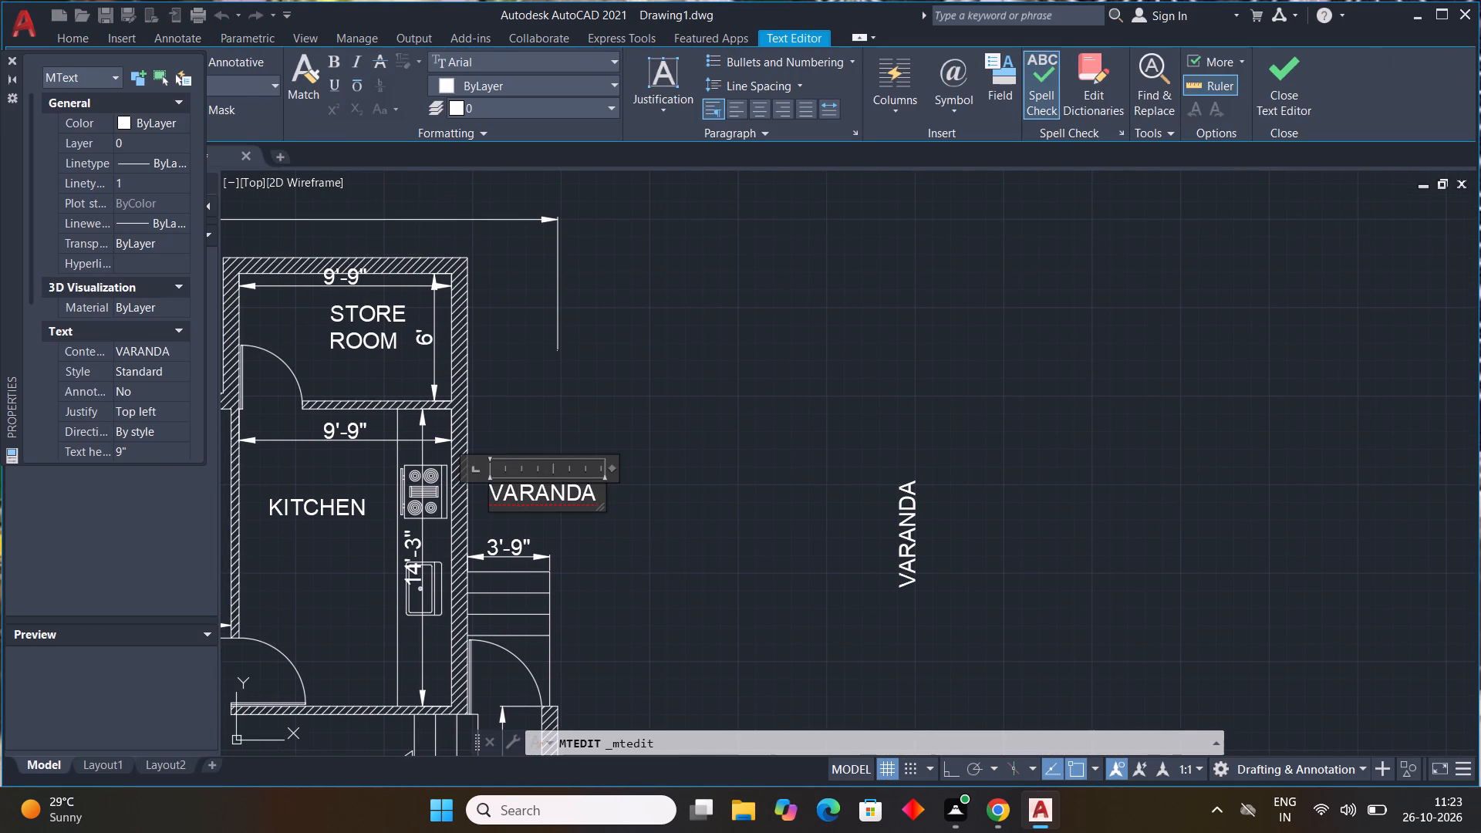
{"action": "key", "text": "BackSpace"}
{"action": "key", "text": "BackSpace"}
{"action": "key", "text": "BackSpace"}
{"action": "key", "text": "BackSpace"}
{"action": "key", "text": "BackSpace"}
{"action": "key", "text": "BackSpace"}
{"action": "key", "text": "BackSpace"}
{"action": "key", "text": "BackSpace"}
{"action": "key", "text": "BackSpace"}
{"action": "key", "text": "BackSpace"}
{"action": "key", "text": "BackSpace"}
{"action": "key", "text": "BackSpace"}
{"action": "key", "text": "BackSpace"}
{"action": "key", "text": "BackSpace"}
{"action": "key", "text": "BackSpace"}
{"action": "key", "text": "BackSpace"}
{"action": "key", "text": "BackSpace"}
{"action": "key", "text": "BackSpace"}
{"action": "key", "text": "BackSpace"}
{"action": "key", "text": "BackSpace"}
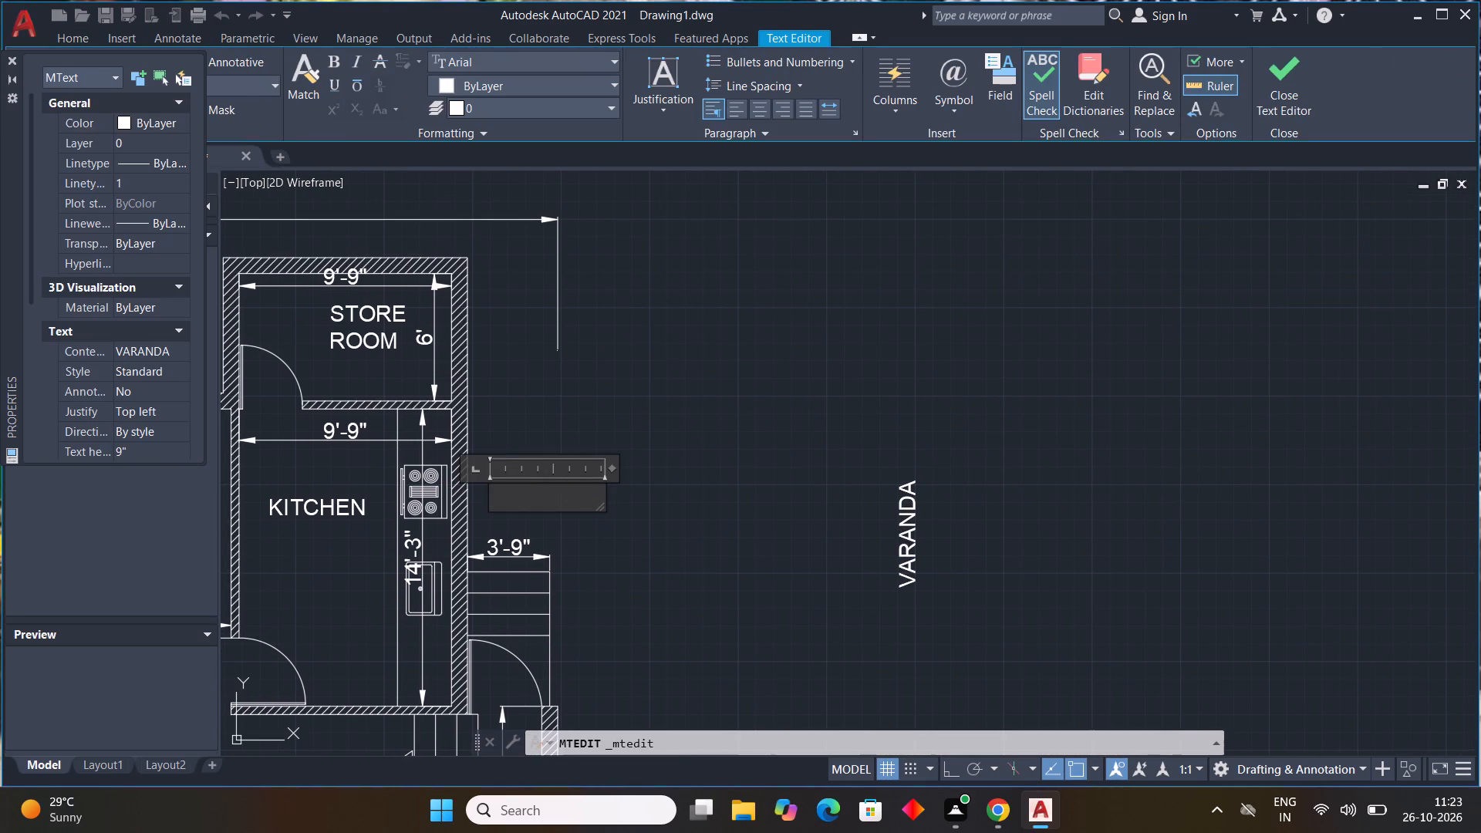
{"action": "type", "text": "BLACK"}
{"action": "key", "text": "space"}
{"action": "type", "text": "CO"}
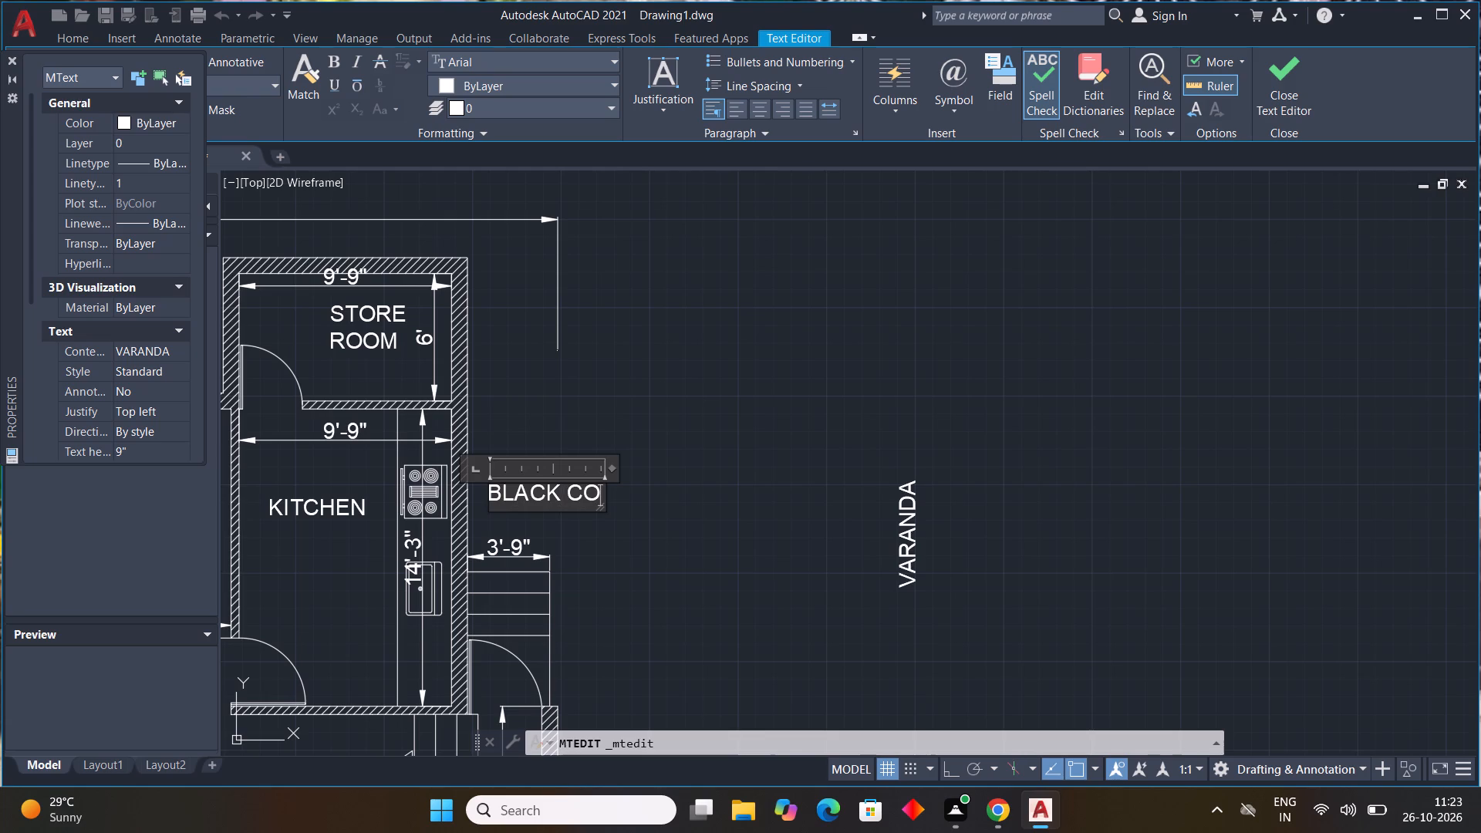
{"action": "type", "text": "VER"}
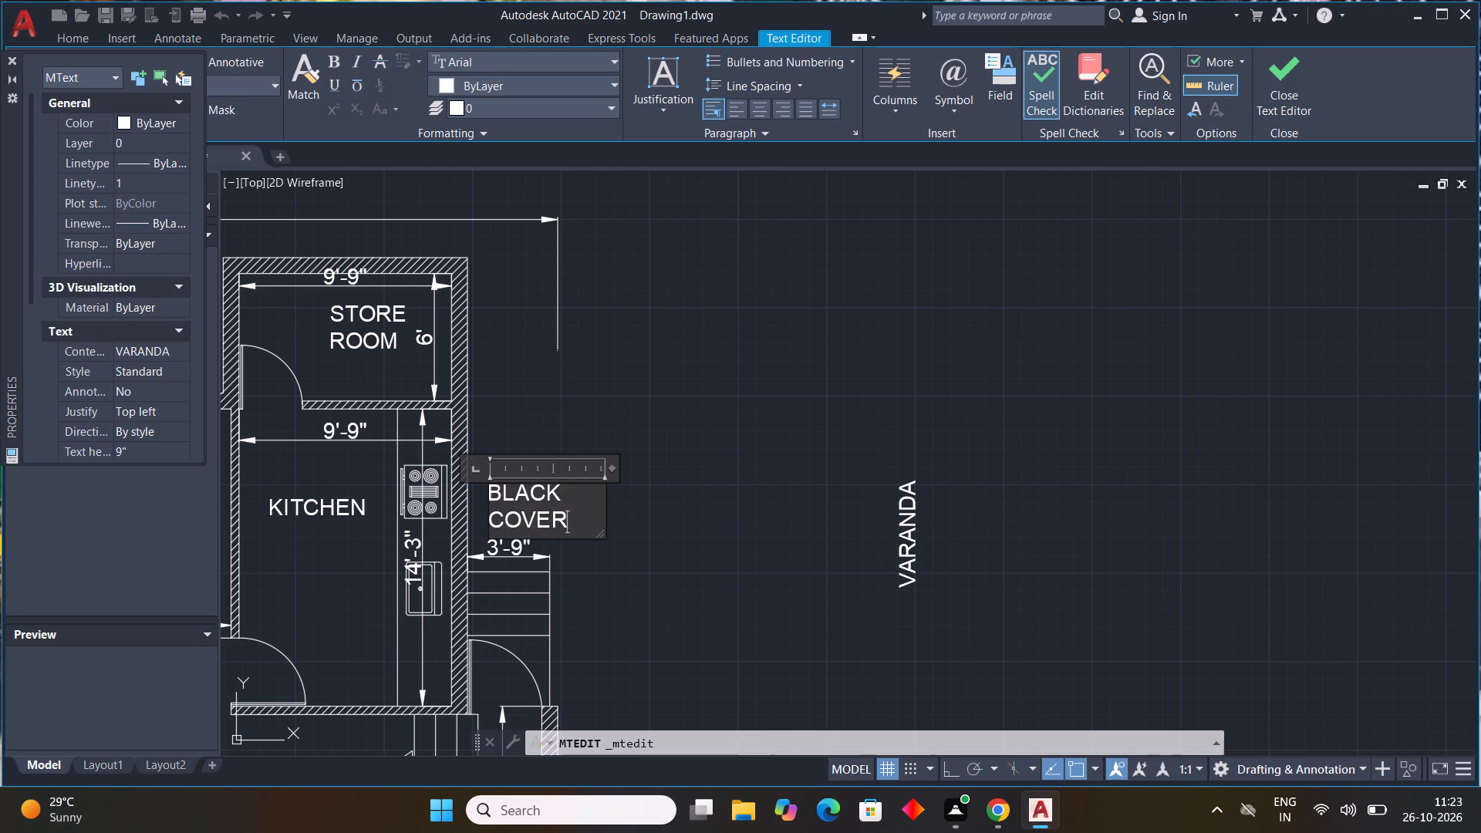
Widen the label's text frame to fit one line and change its wording to BLACK DOOR.
{"action": "left_click_drag", "start_coordinate": [611, 467], "coordinate": [679, 465]}
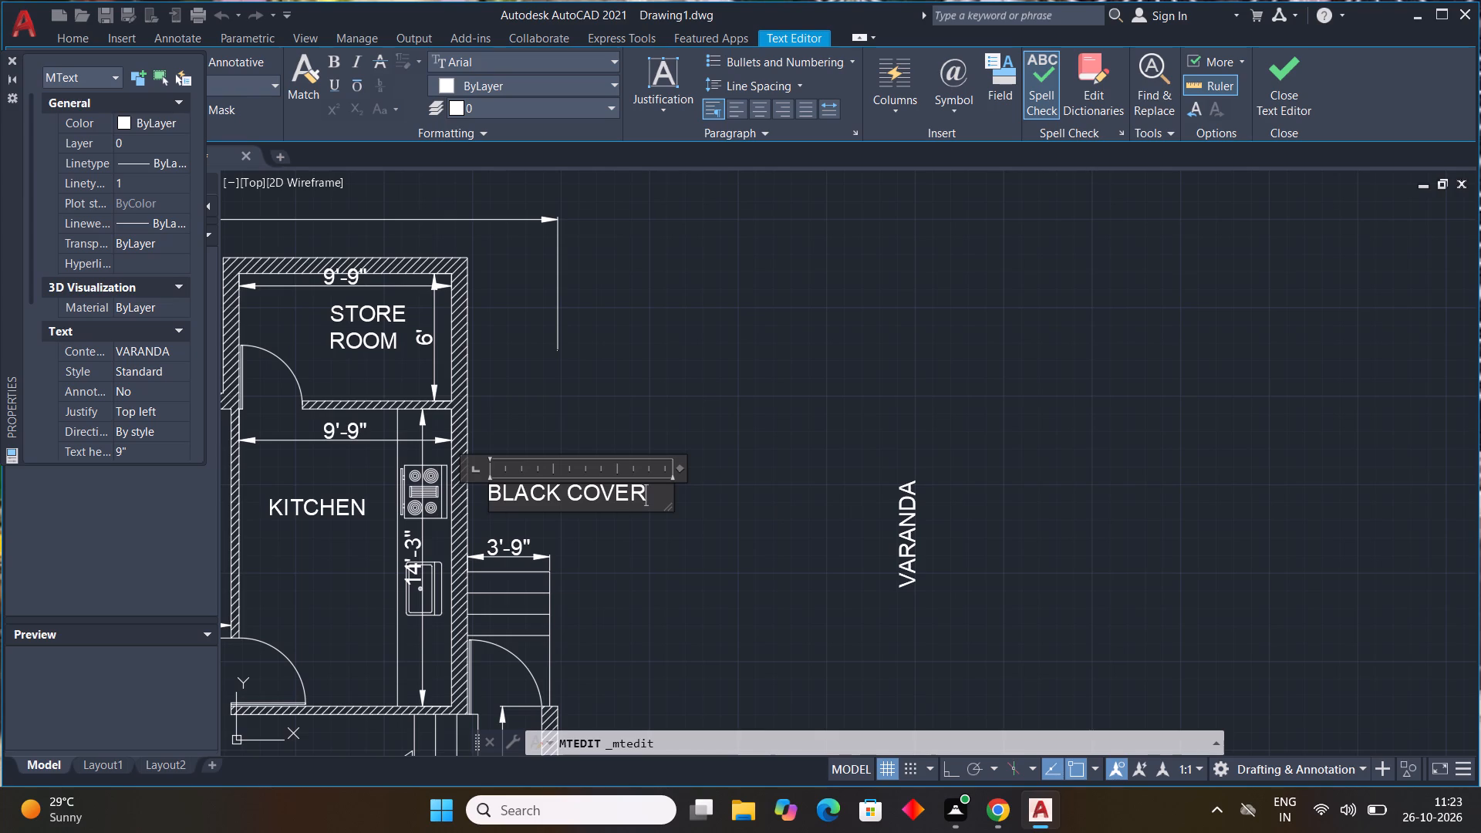
{"action": "key", "text": "BackSpace"}
{"action": "key", "text": "BackSpace"}
{"action": "key", "text": "BackSpace"}
{"action": "key", "text": "BackSpace"}
{"action": "key", "text": "BackSpace"}
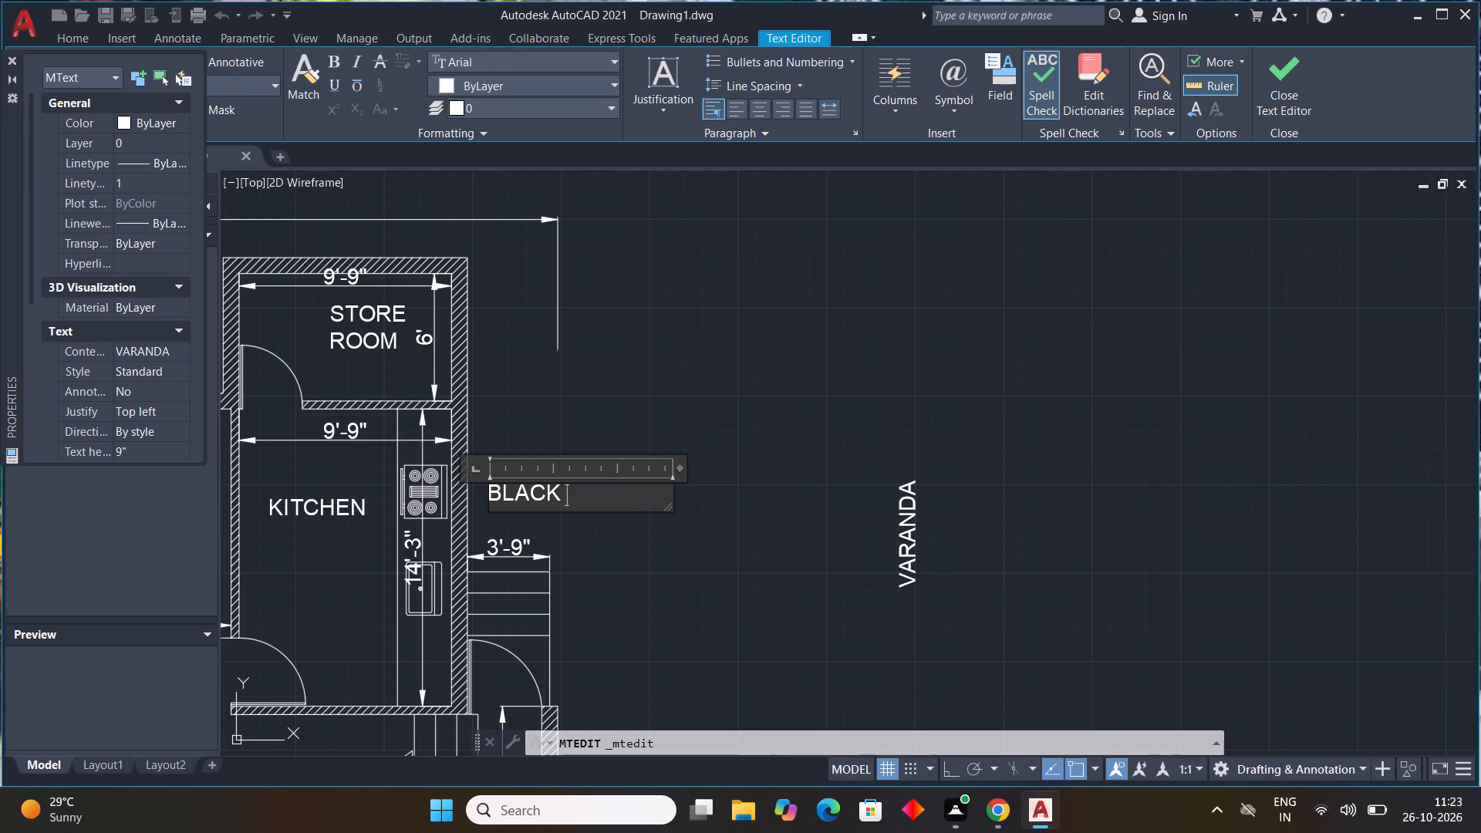
{"action": "type", "text": "DOOR"}
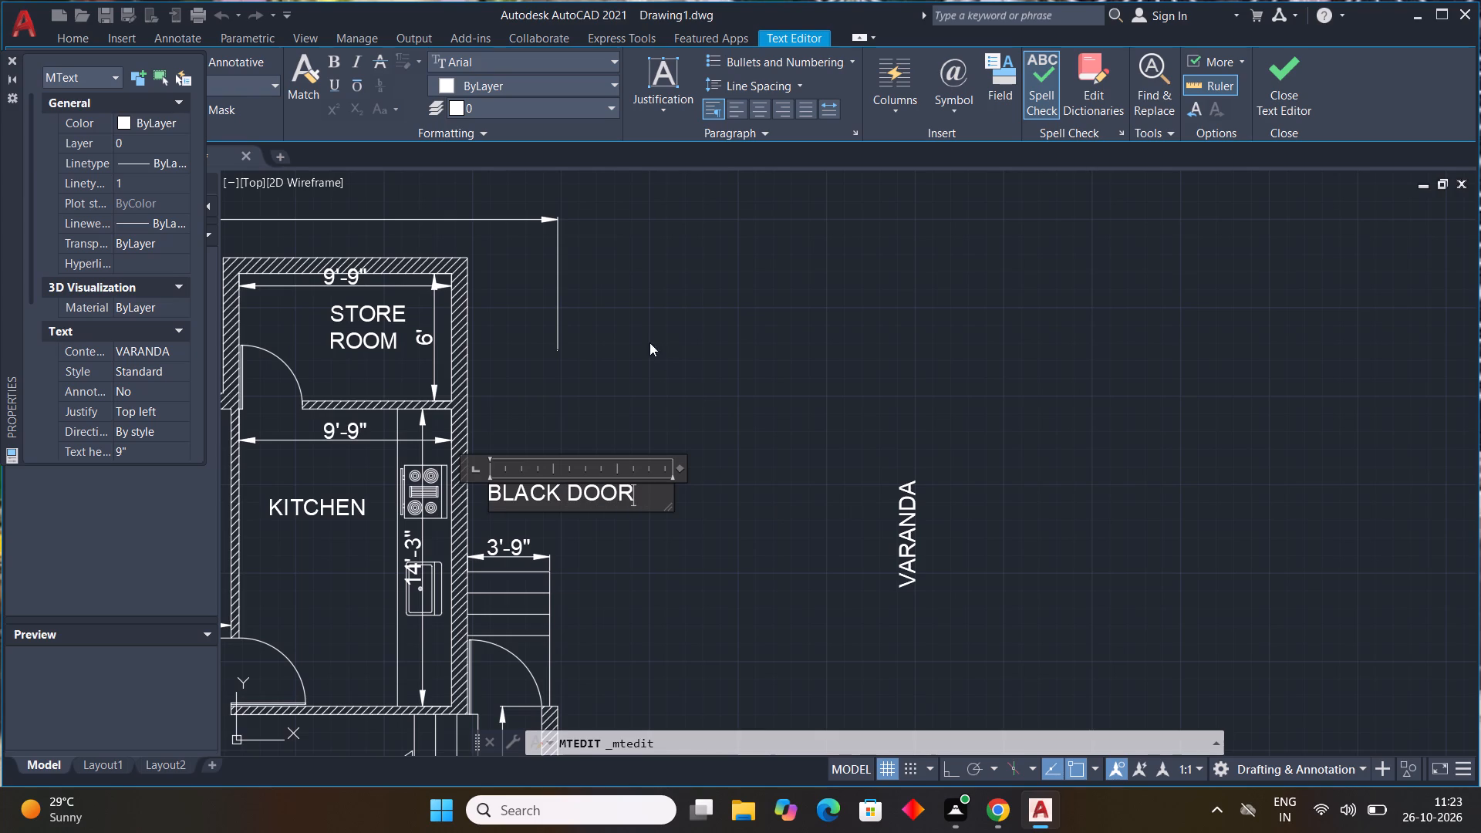
{"action": "left_click", "coordinate": [649, 342]}
Delete the leftover vertical VARANDA label in the empty space east of the plan.
{"action": "left_click", "coordinate": [913, 559]}
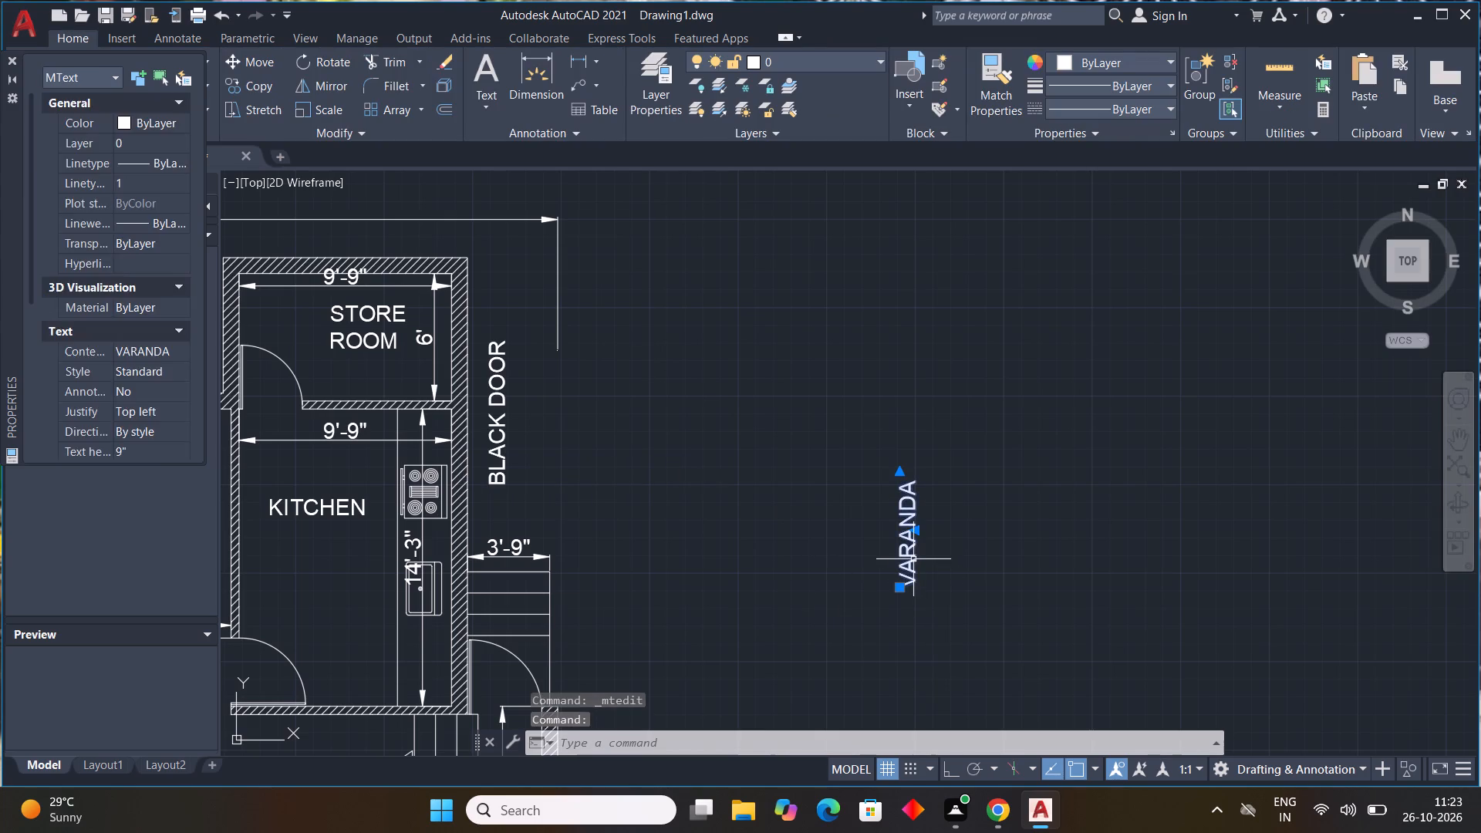
{"action": "key", "text": "Delete"}
Examine the whole floor plan with its room labels, title and overall dimensions.
{"action": "scroll", "coordinate": [814, 526], "scroll_direction": "down", "scroll_amount": 4}
{"action": "middle_click_drag", "start_coordinate": [860, 544], "coordinate": [880, 521]}
{"action": "scroll", "coordinate": [767, 511], "scroll_direction": "up", "scroll_amount": 2}
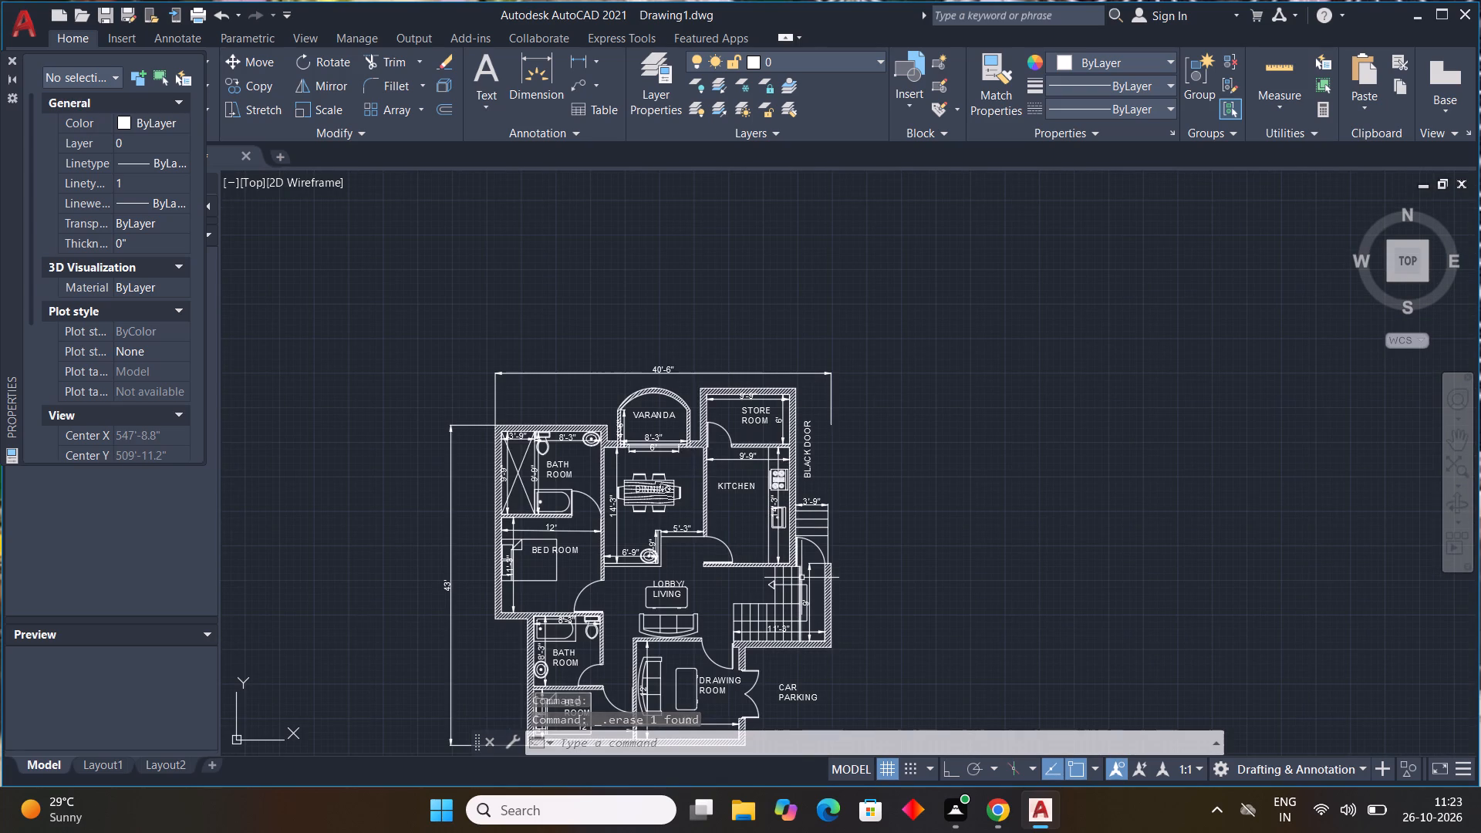
{"action": "middle_click_drag", "start_coordinate": [801, 580], "coordinate": [784, 463]}
{"action": "scroll", "coordinate": [798, 586], "scroll_direction": "down", "scroll_amount": 1}
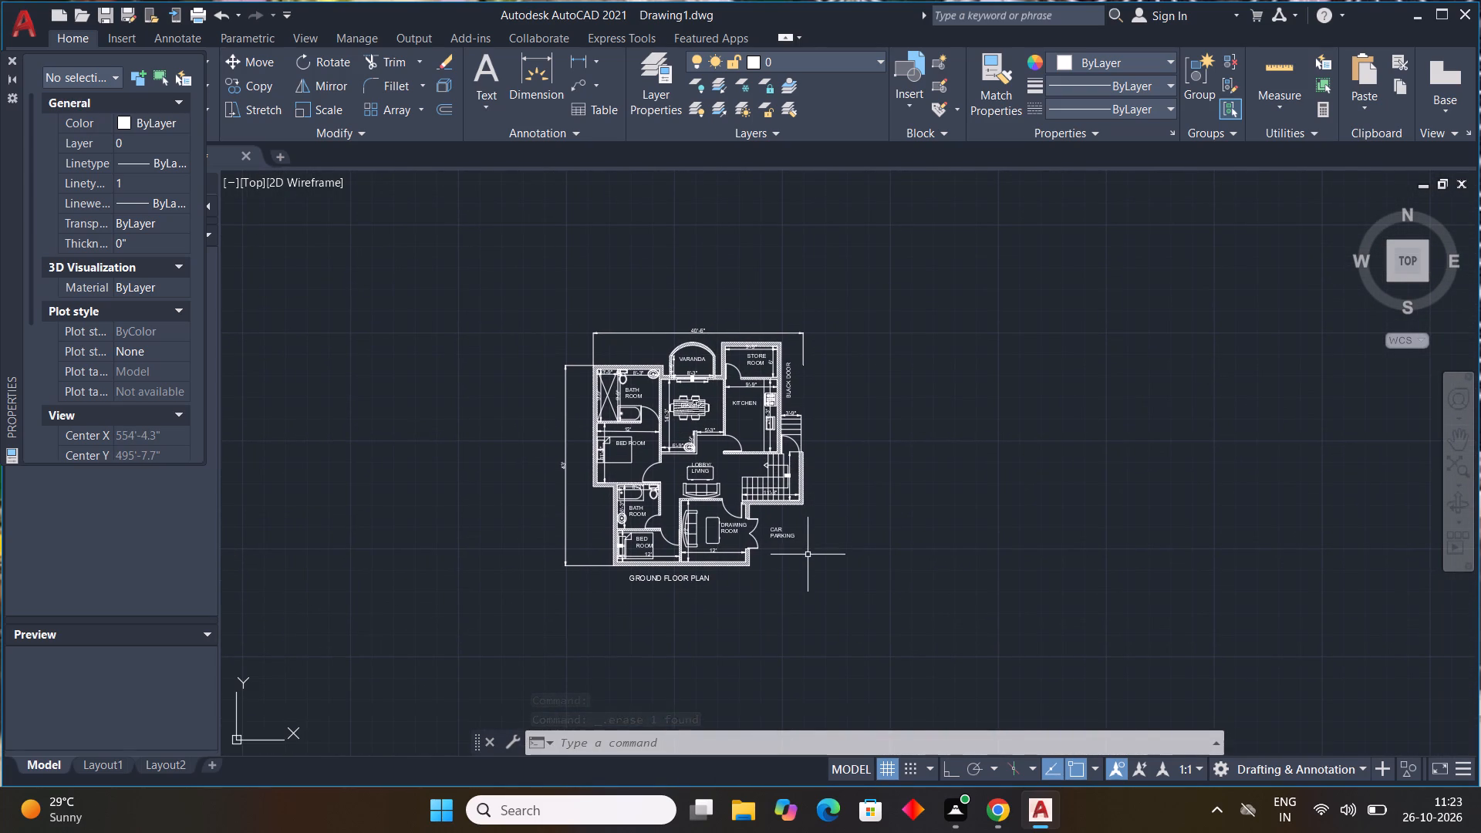
{"action": "middle_click_drag", "start_coordinate": [815, 609], "coordinate": [834, 616]}
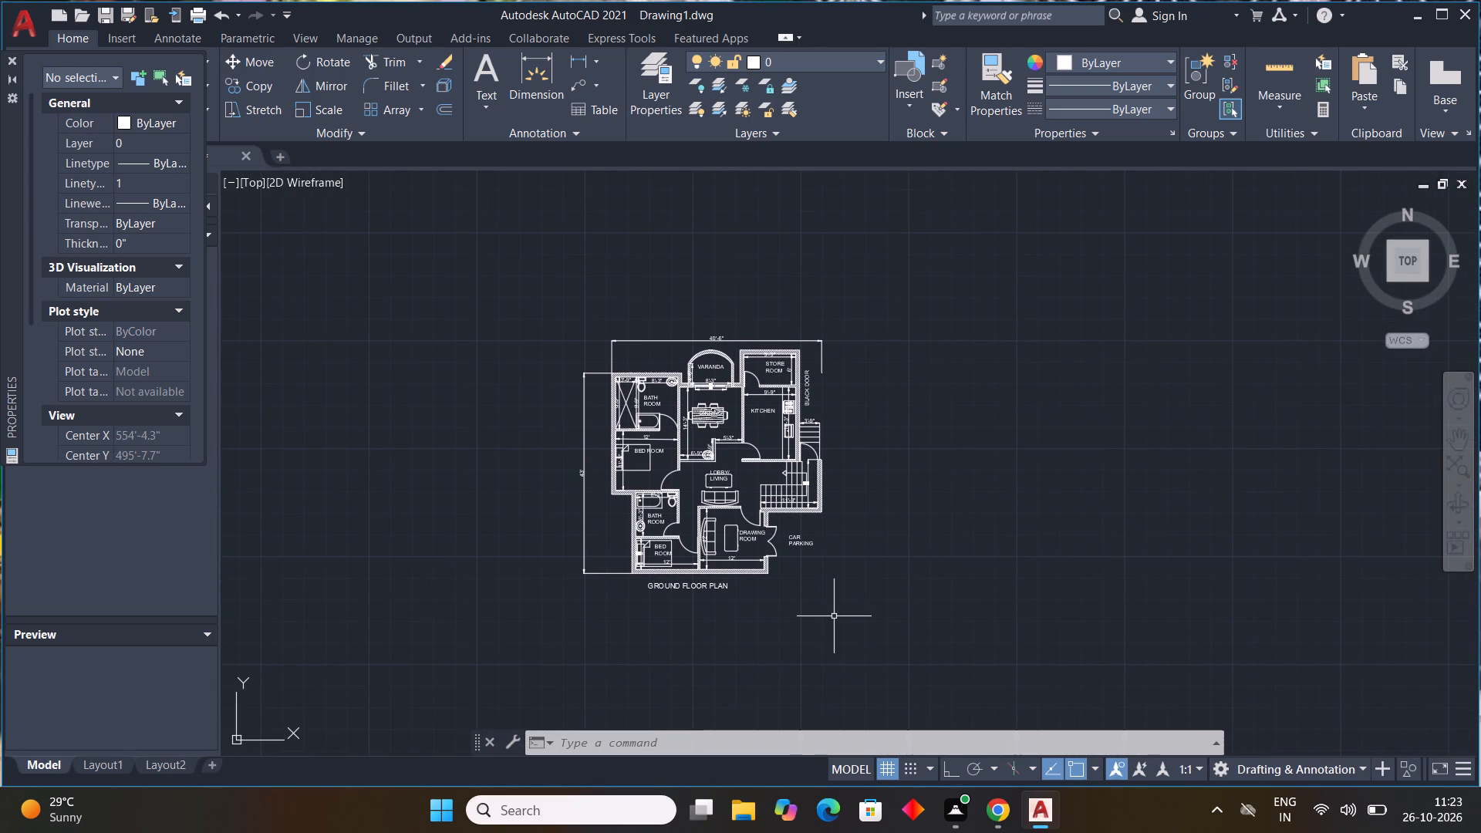
{"action": "key", "text": "Escape"}
{"action": "key", "text": "Escape"}
{"action": "key", "text": "Escape"}
{"action": "key", "text": "Escape"}
{"action": "key", "text": "Escape"}
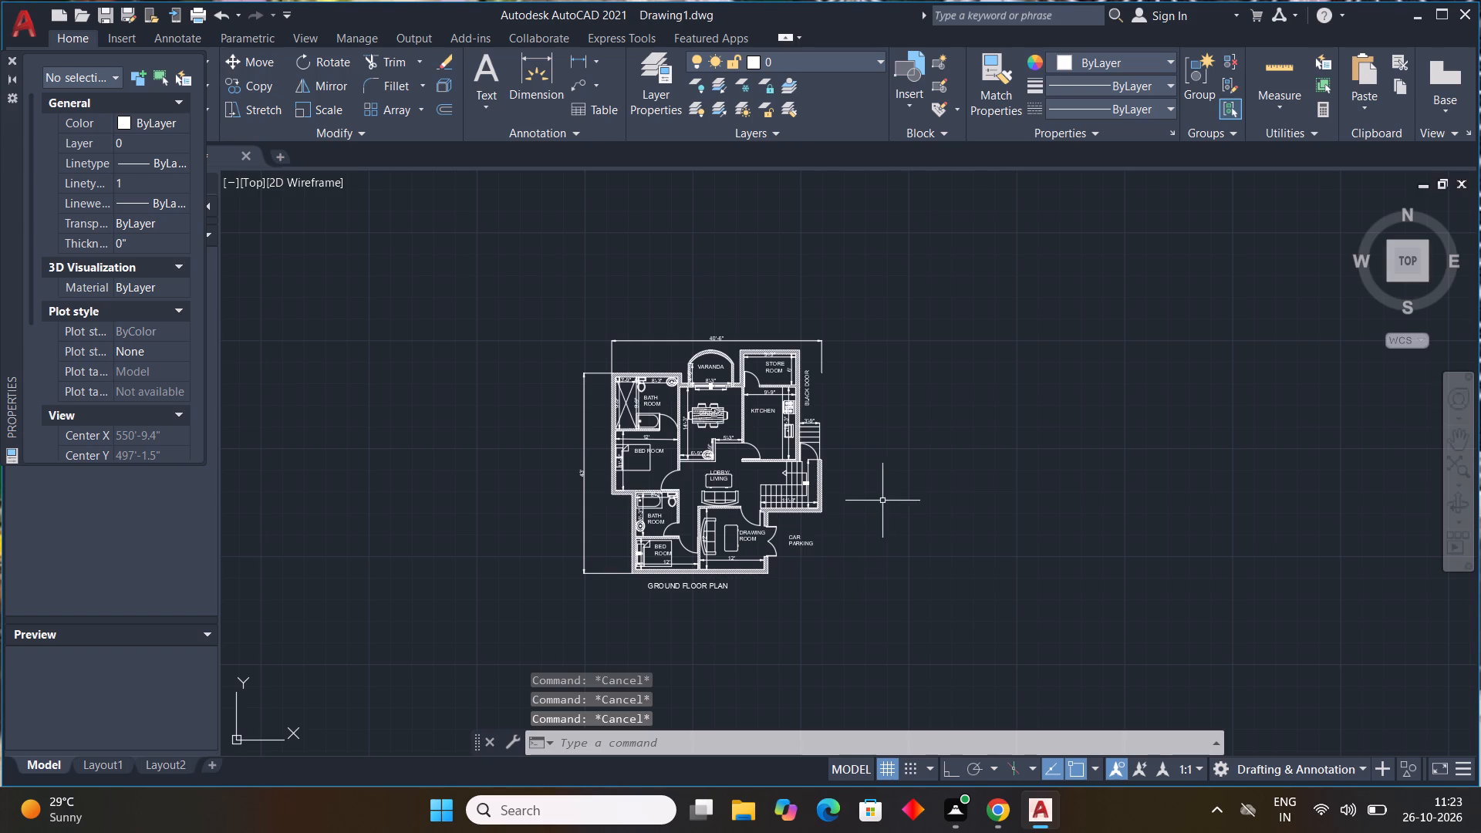
{"action": "middle_click_drag", "start_coordinate": [883, 493], "coordinate": [905, 413]}
{"action": "scroll", "coordinate": [905, 413], "scroll_direction": "down", "scroll_amount": 1}
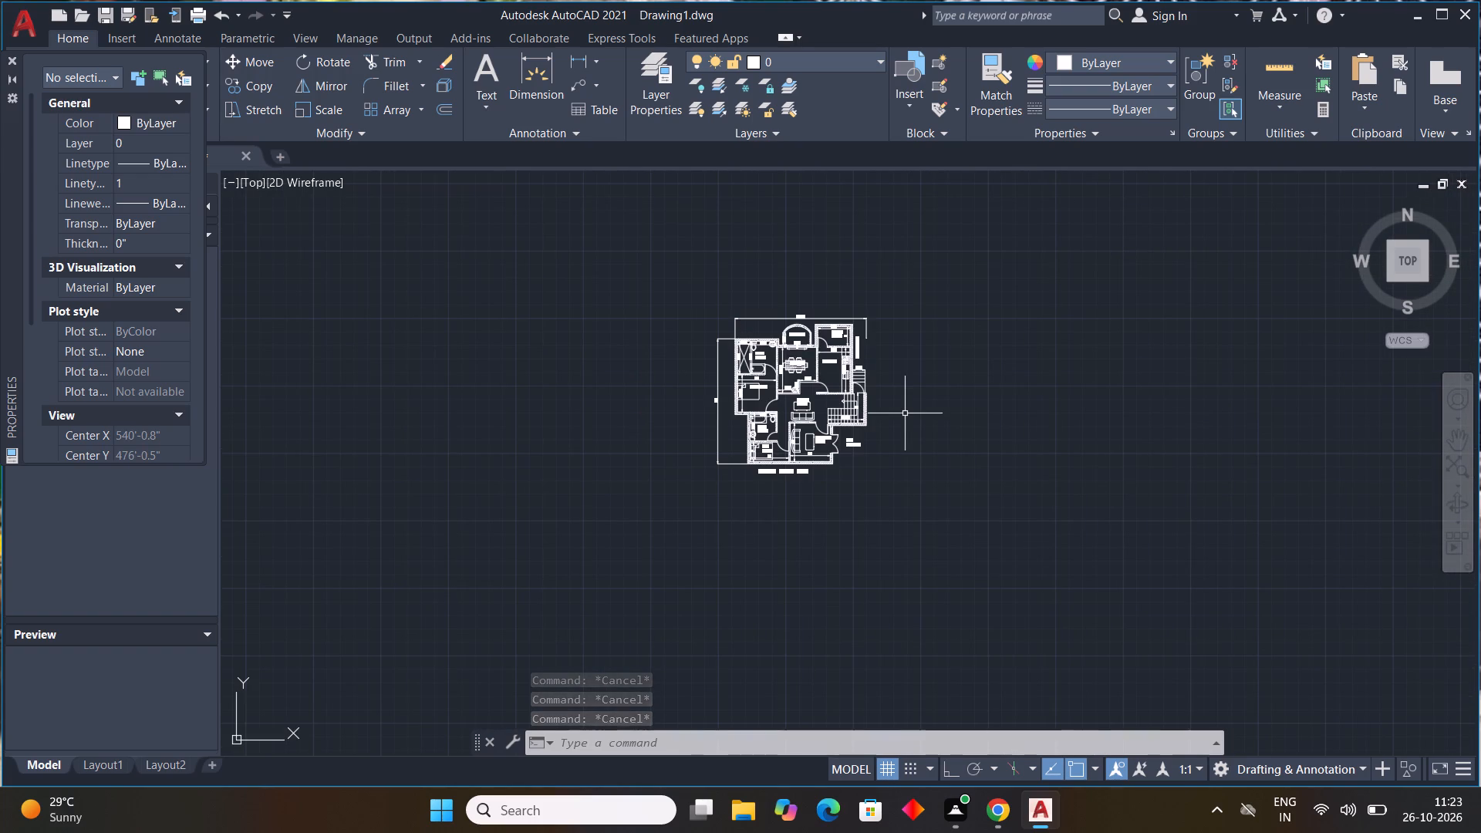
{"action": "middle_click_drag", "start_coordinate": [905, 413], "coordinate": [855, 424]}
{"action": "scroll", "coordinate": [902, 423], "scroll_direction": "down", "scroll_amount": 1}
{"action": "scroll", "coordinate": [754, 434], "scroll_direction": "up", "scroll_amount": 2}
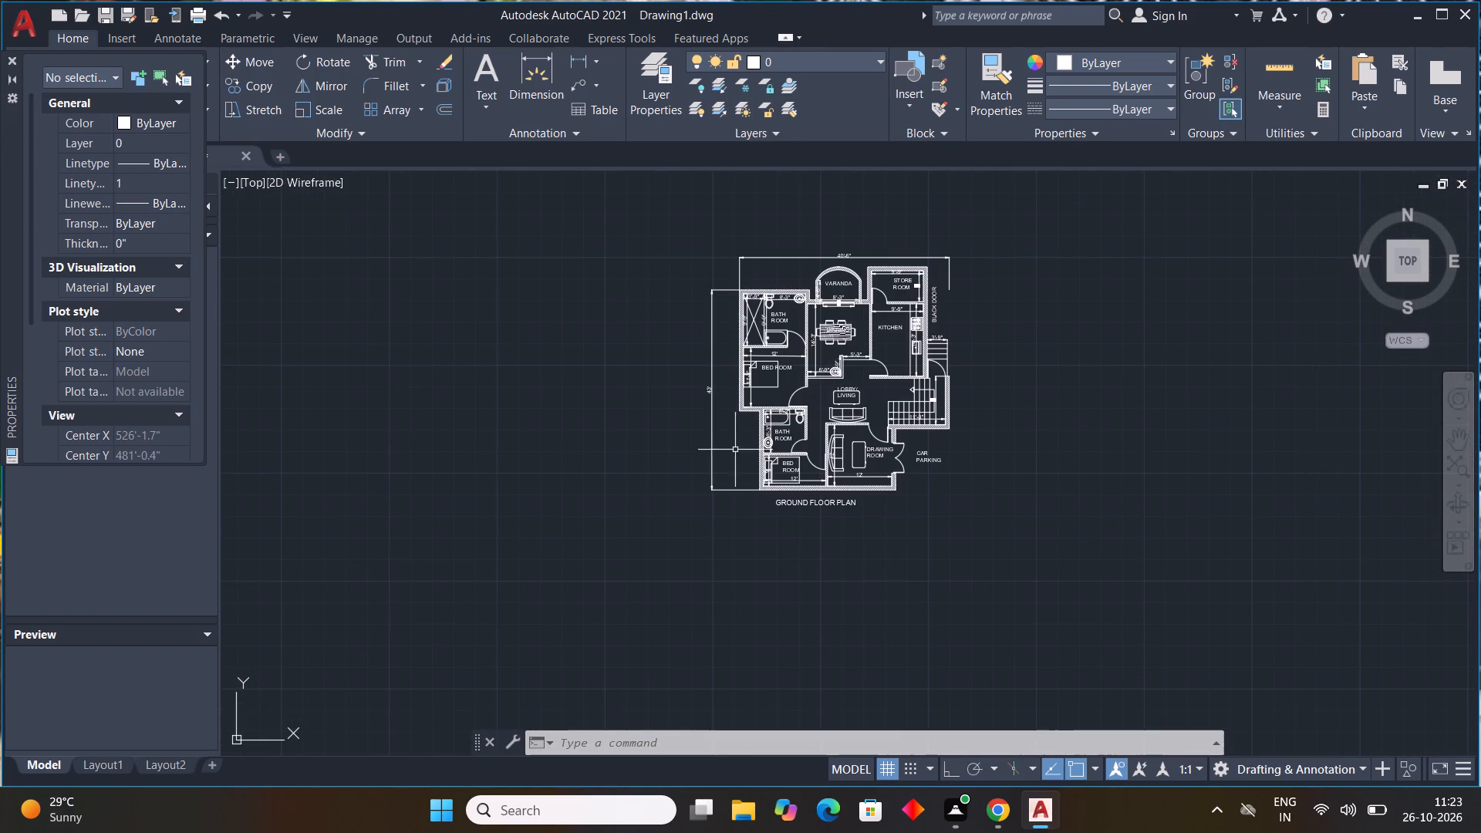
Delete the overall north-south dimension along the west side of the plan.
{"action": "left_click", "coordinate": [717, 491]}
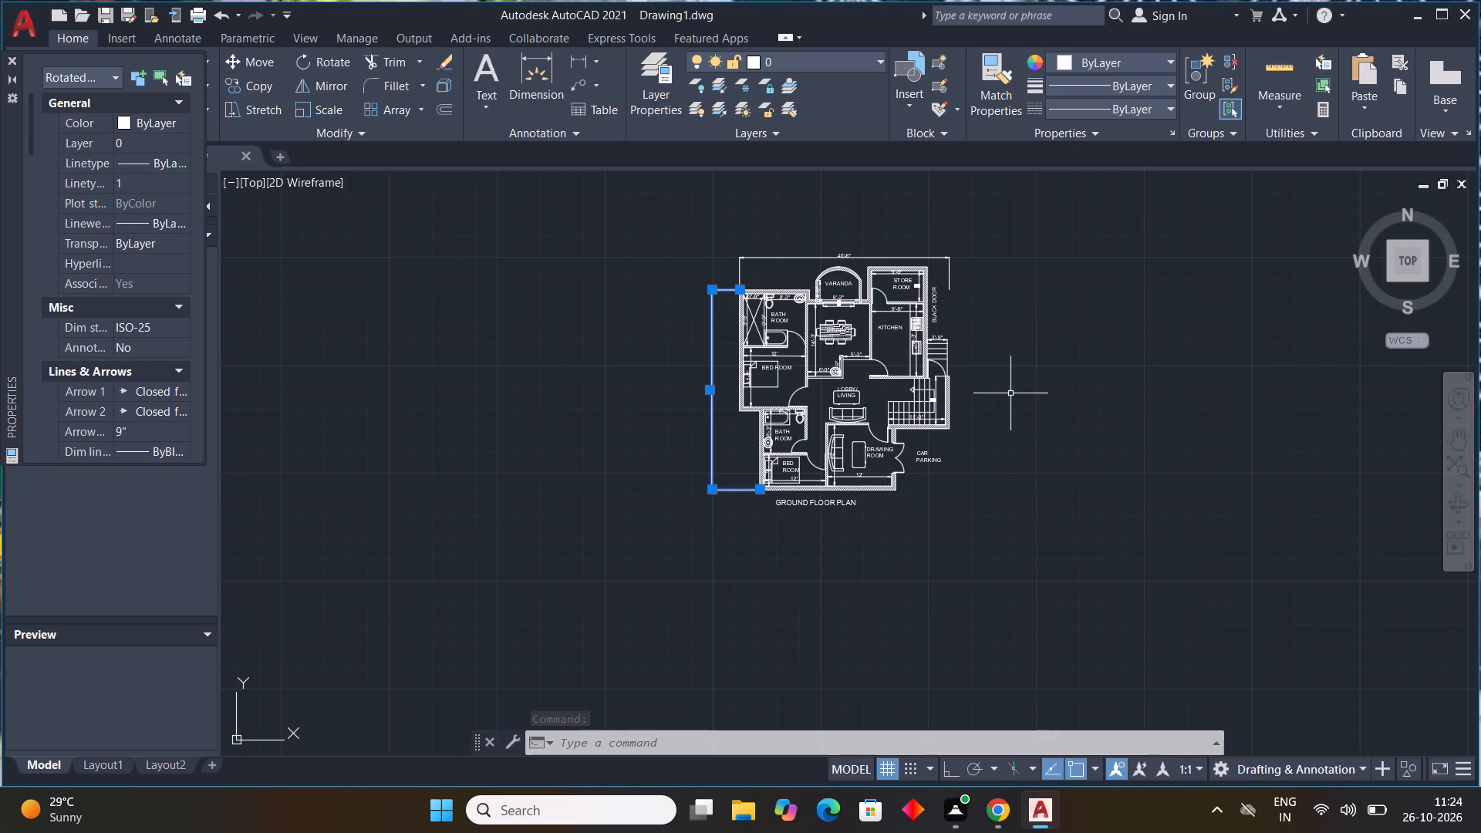
{"action": "key", "text": "Delete"}
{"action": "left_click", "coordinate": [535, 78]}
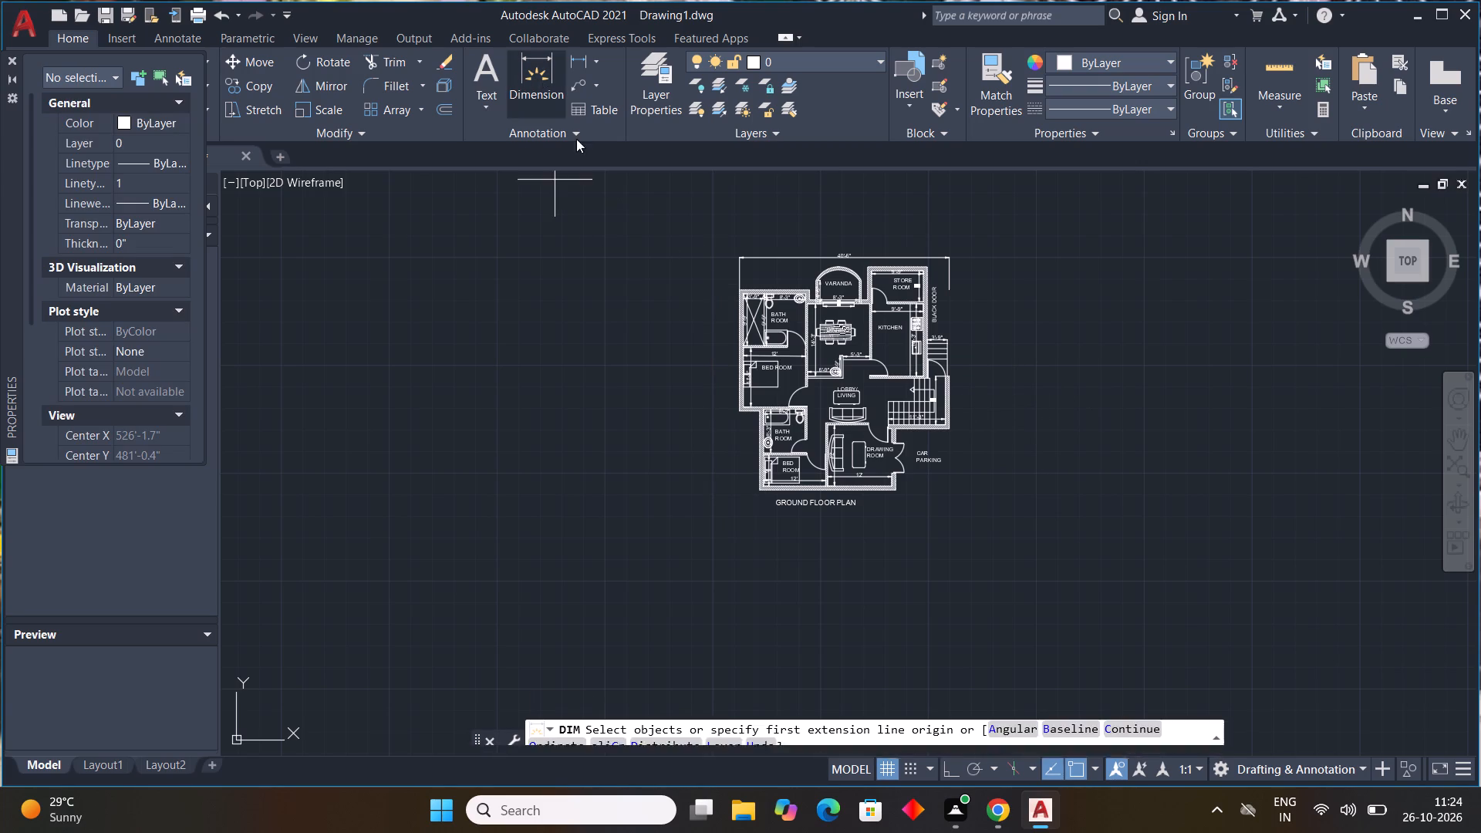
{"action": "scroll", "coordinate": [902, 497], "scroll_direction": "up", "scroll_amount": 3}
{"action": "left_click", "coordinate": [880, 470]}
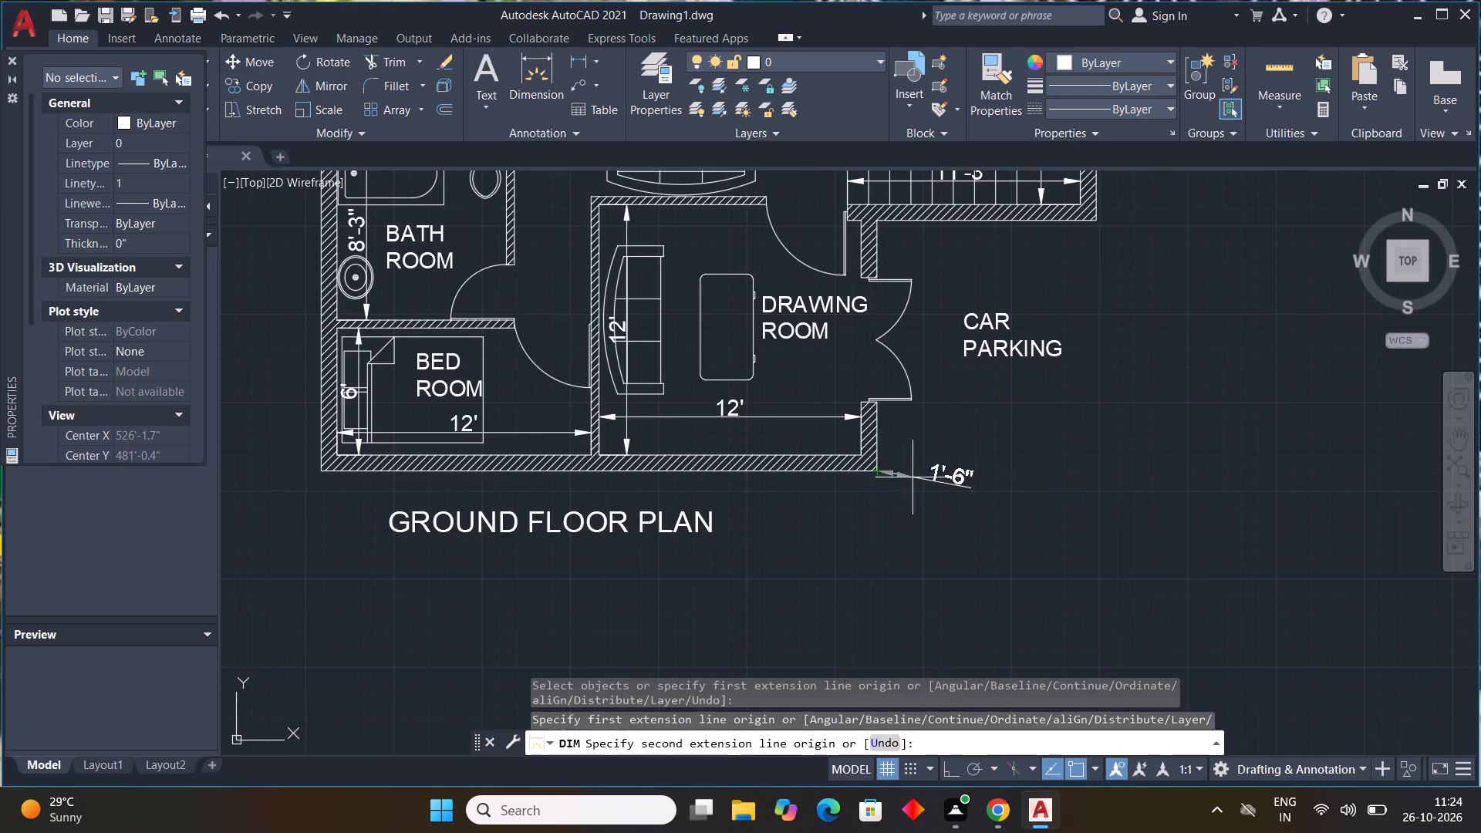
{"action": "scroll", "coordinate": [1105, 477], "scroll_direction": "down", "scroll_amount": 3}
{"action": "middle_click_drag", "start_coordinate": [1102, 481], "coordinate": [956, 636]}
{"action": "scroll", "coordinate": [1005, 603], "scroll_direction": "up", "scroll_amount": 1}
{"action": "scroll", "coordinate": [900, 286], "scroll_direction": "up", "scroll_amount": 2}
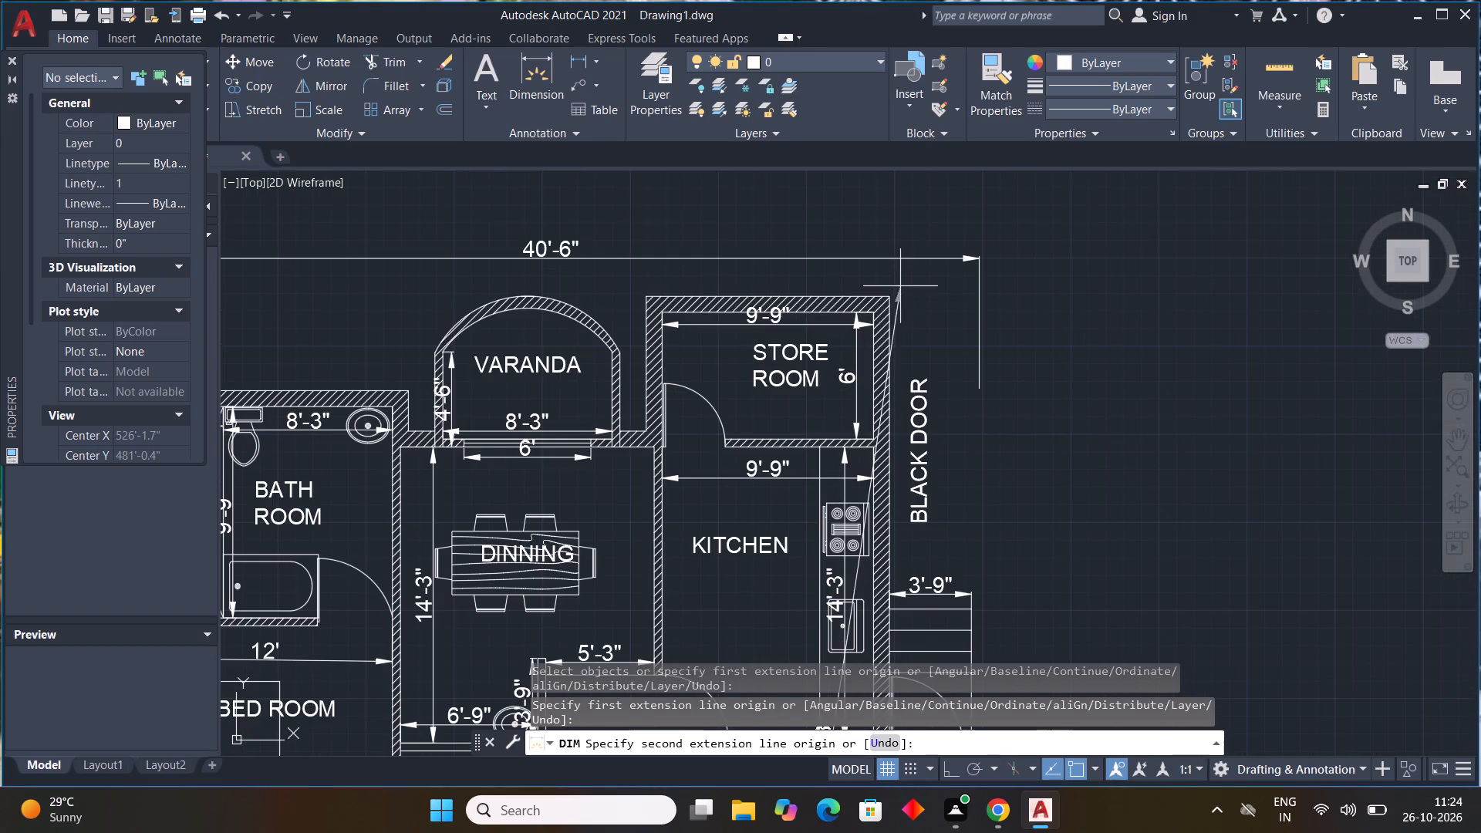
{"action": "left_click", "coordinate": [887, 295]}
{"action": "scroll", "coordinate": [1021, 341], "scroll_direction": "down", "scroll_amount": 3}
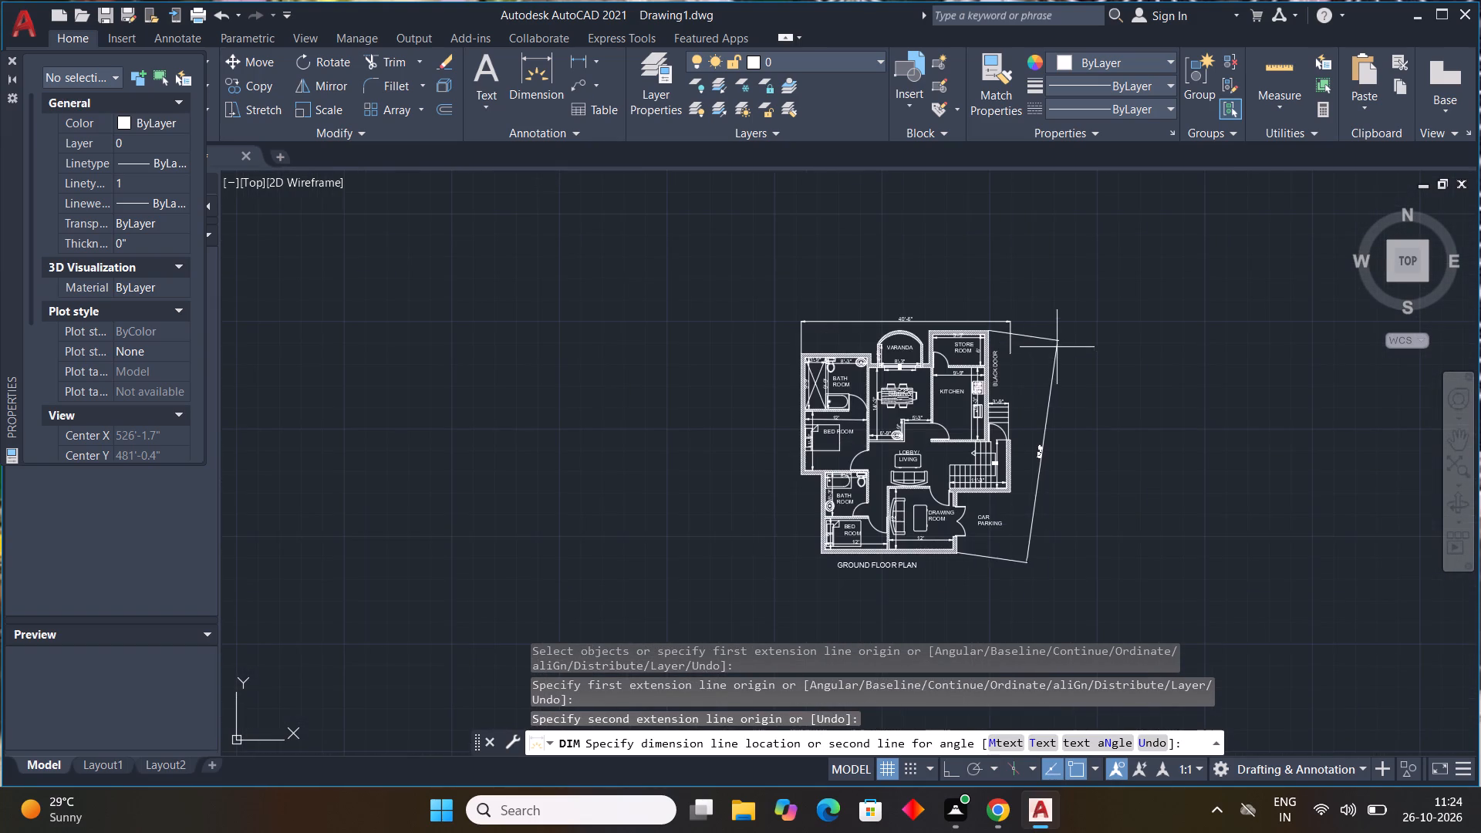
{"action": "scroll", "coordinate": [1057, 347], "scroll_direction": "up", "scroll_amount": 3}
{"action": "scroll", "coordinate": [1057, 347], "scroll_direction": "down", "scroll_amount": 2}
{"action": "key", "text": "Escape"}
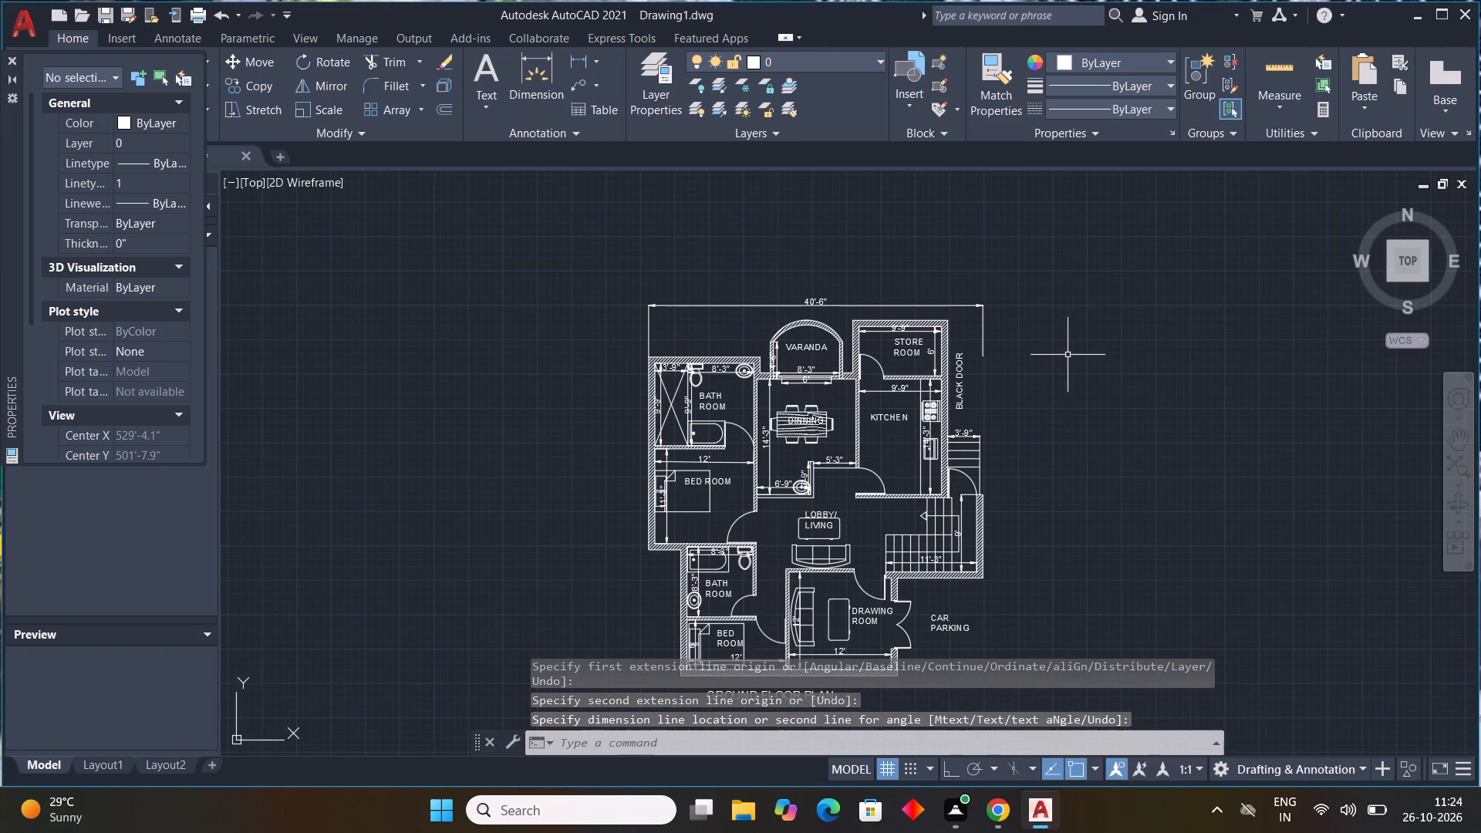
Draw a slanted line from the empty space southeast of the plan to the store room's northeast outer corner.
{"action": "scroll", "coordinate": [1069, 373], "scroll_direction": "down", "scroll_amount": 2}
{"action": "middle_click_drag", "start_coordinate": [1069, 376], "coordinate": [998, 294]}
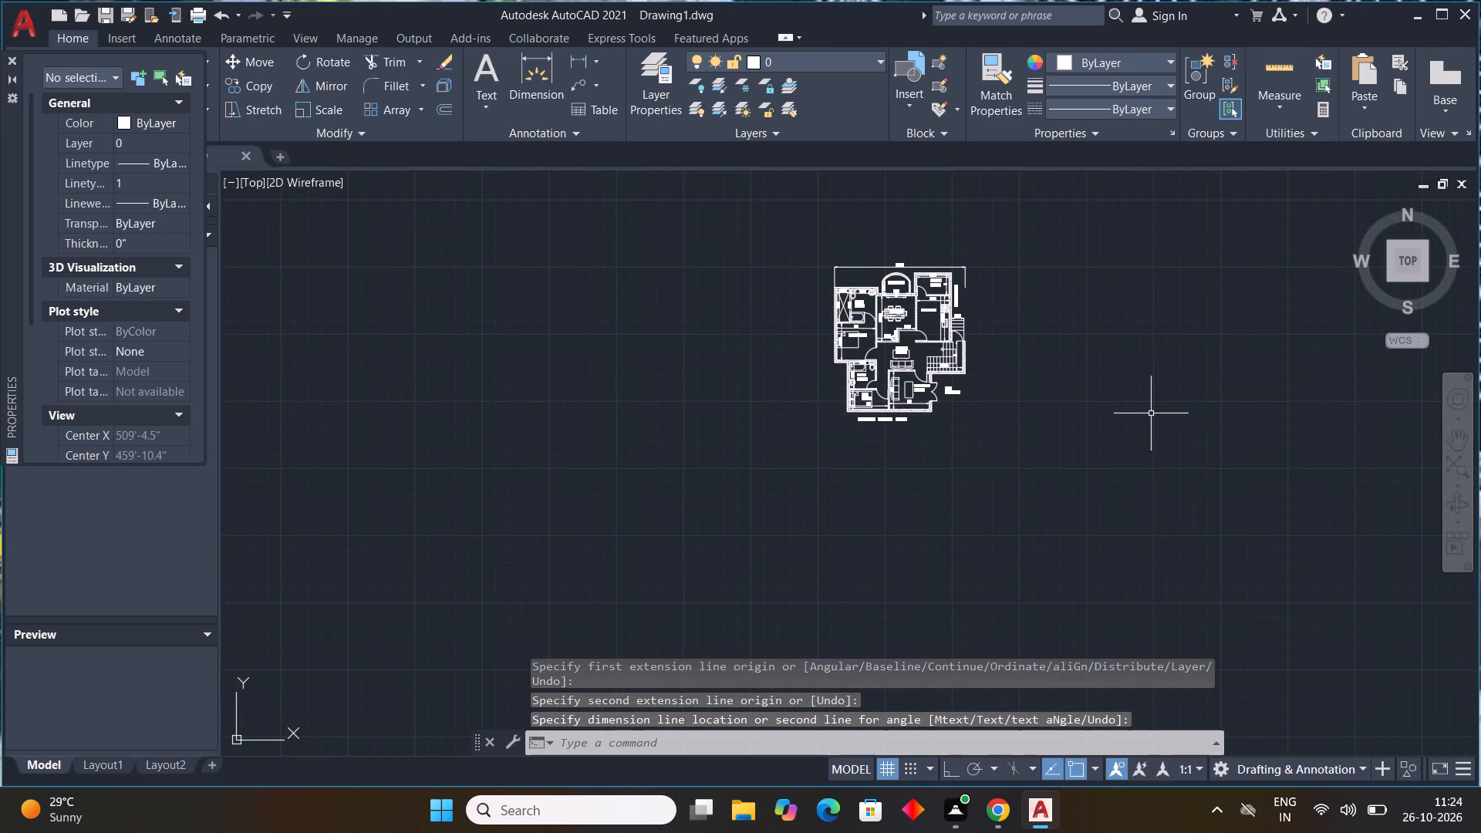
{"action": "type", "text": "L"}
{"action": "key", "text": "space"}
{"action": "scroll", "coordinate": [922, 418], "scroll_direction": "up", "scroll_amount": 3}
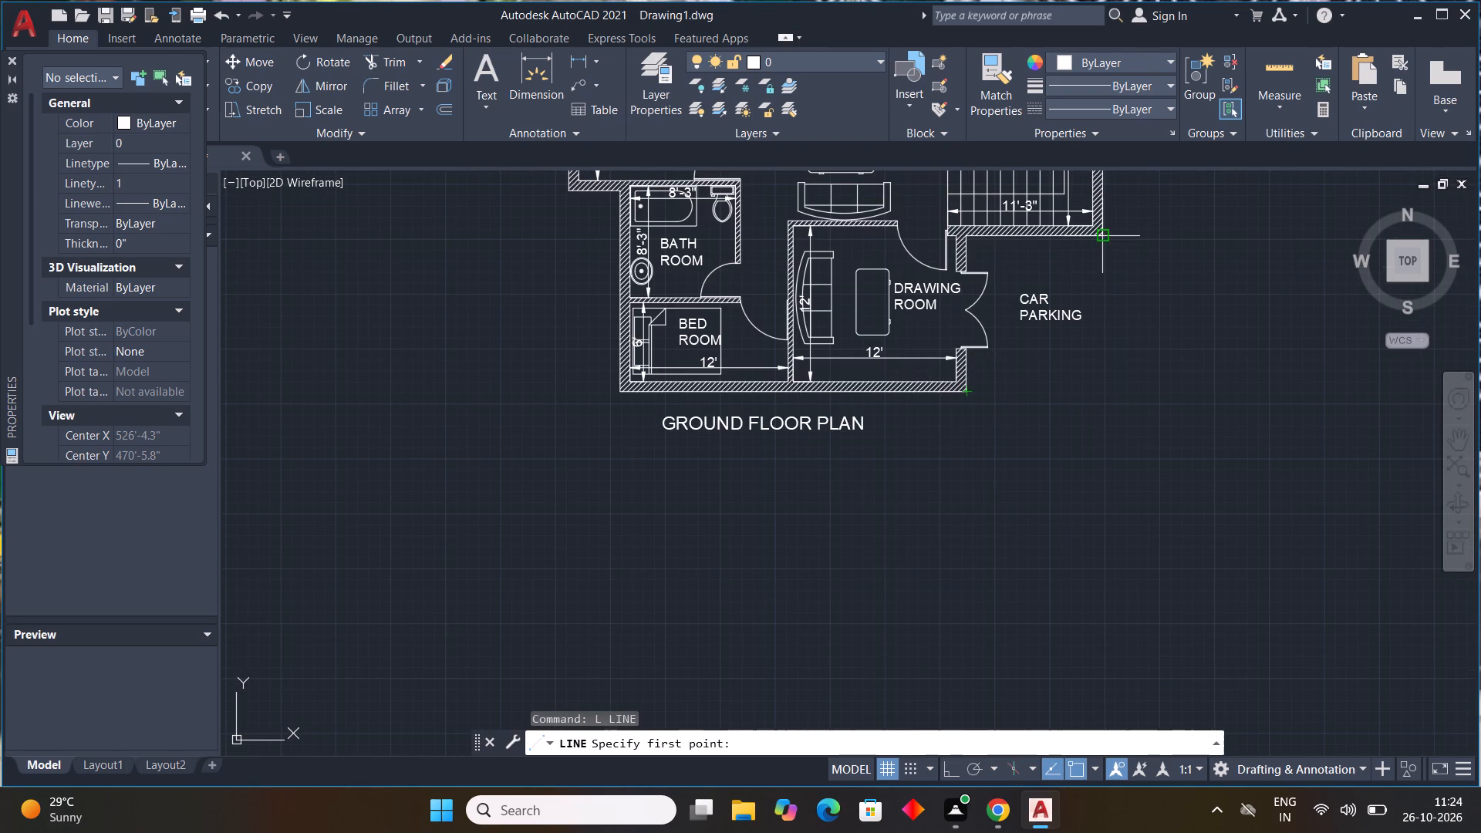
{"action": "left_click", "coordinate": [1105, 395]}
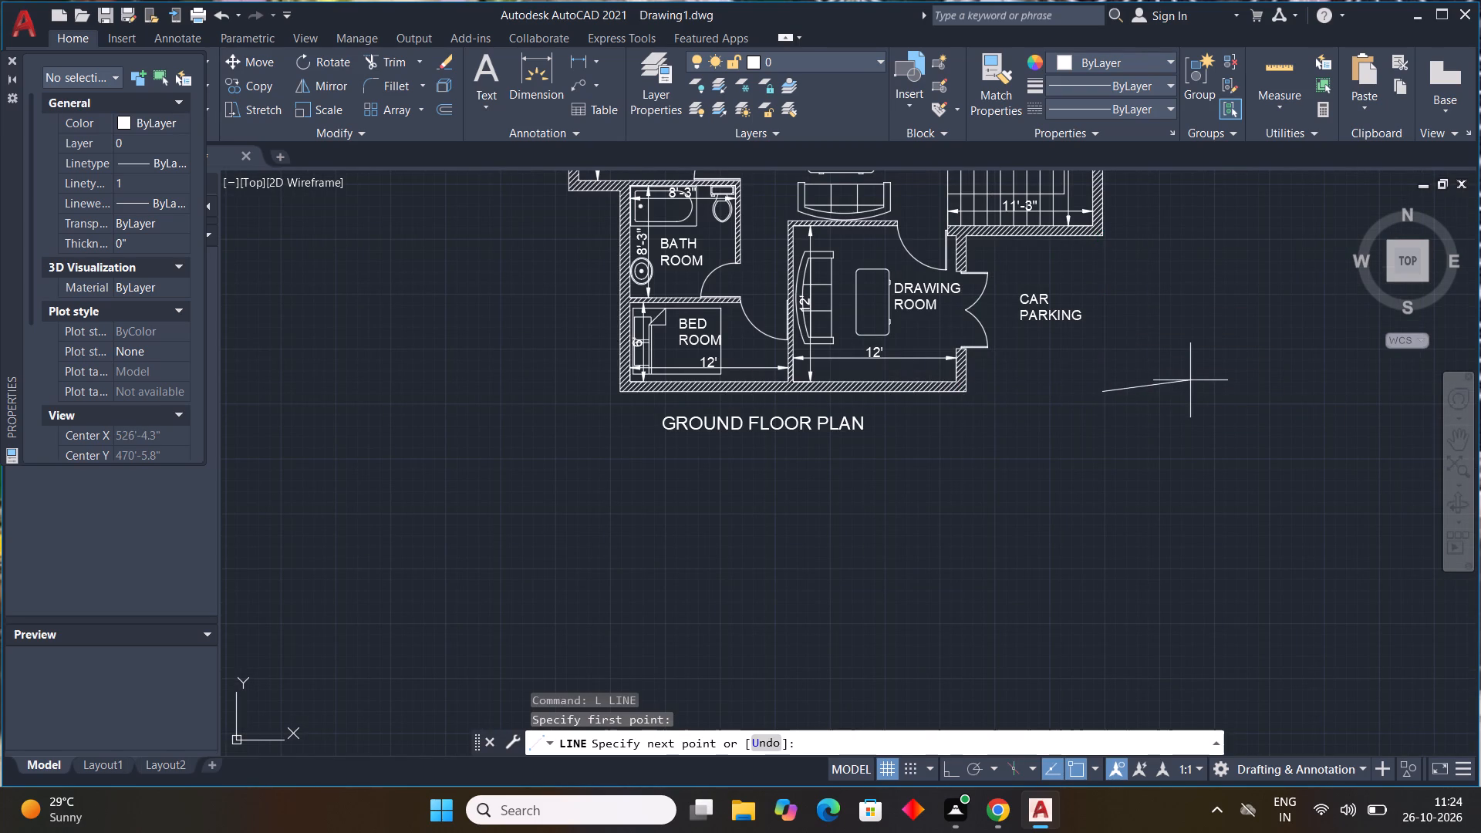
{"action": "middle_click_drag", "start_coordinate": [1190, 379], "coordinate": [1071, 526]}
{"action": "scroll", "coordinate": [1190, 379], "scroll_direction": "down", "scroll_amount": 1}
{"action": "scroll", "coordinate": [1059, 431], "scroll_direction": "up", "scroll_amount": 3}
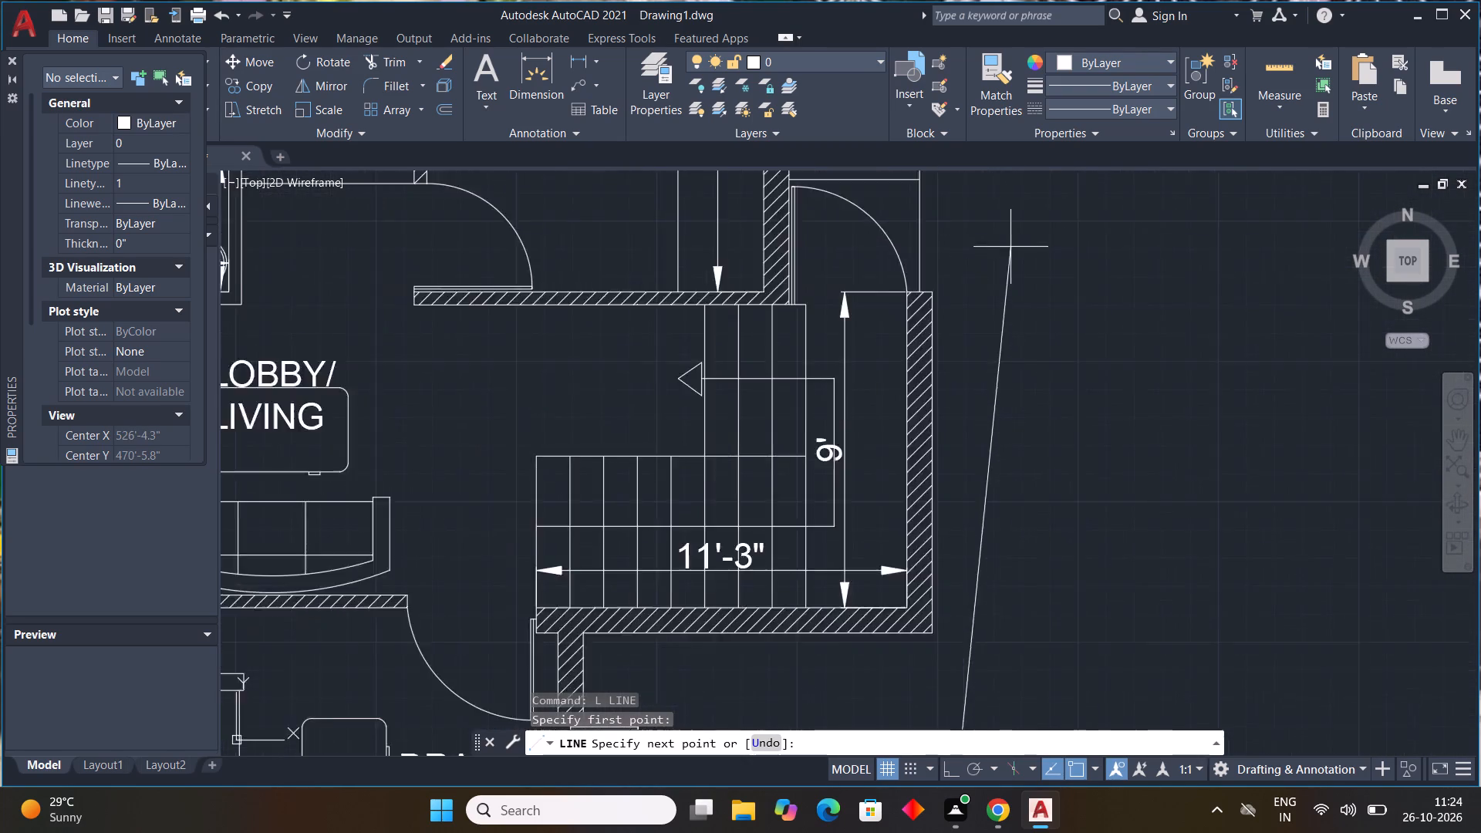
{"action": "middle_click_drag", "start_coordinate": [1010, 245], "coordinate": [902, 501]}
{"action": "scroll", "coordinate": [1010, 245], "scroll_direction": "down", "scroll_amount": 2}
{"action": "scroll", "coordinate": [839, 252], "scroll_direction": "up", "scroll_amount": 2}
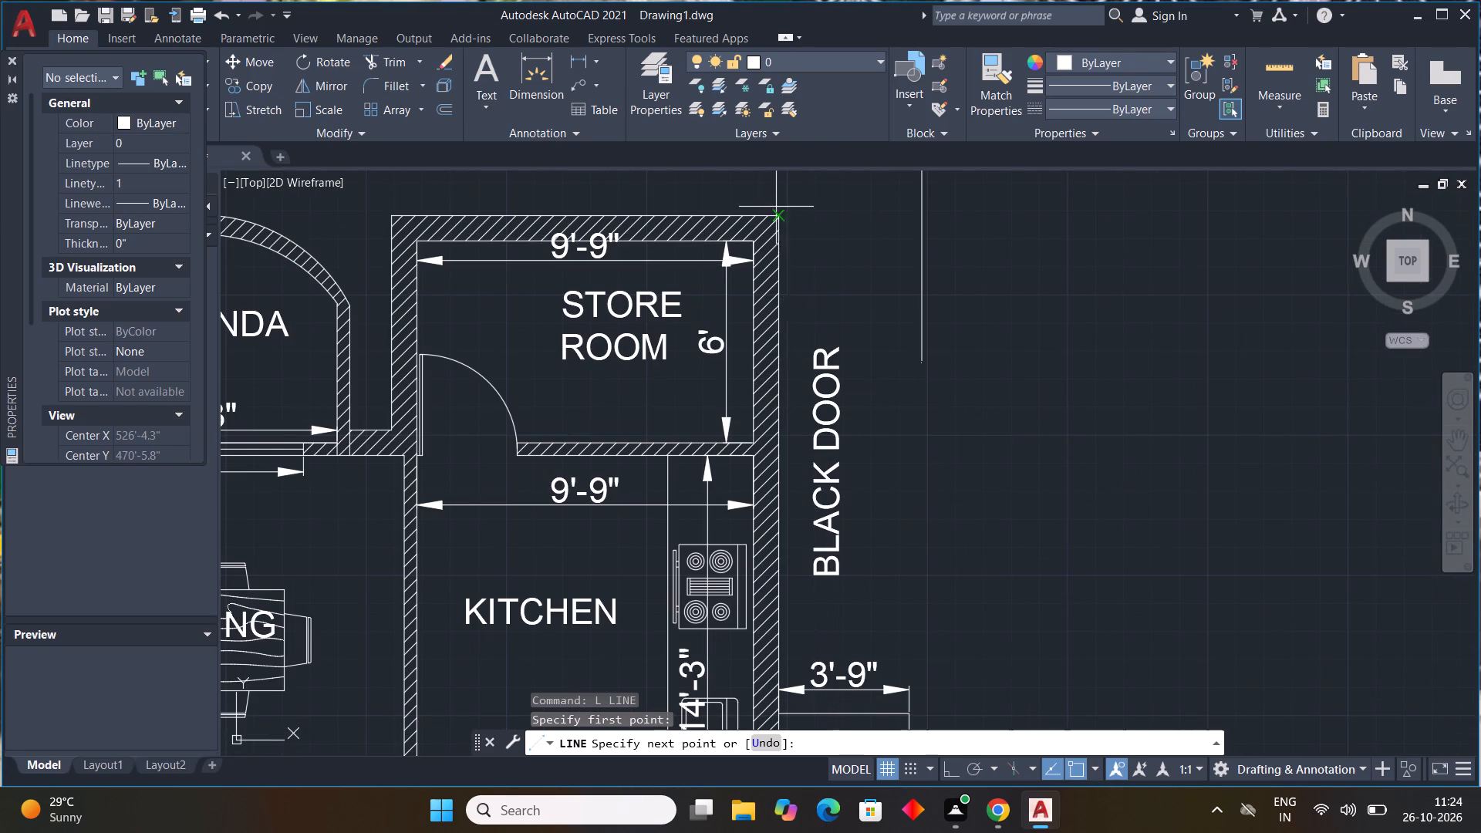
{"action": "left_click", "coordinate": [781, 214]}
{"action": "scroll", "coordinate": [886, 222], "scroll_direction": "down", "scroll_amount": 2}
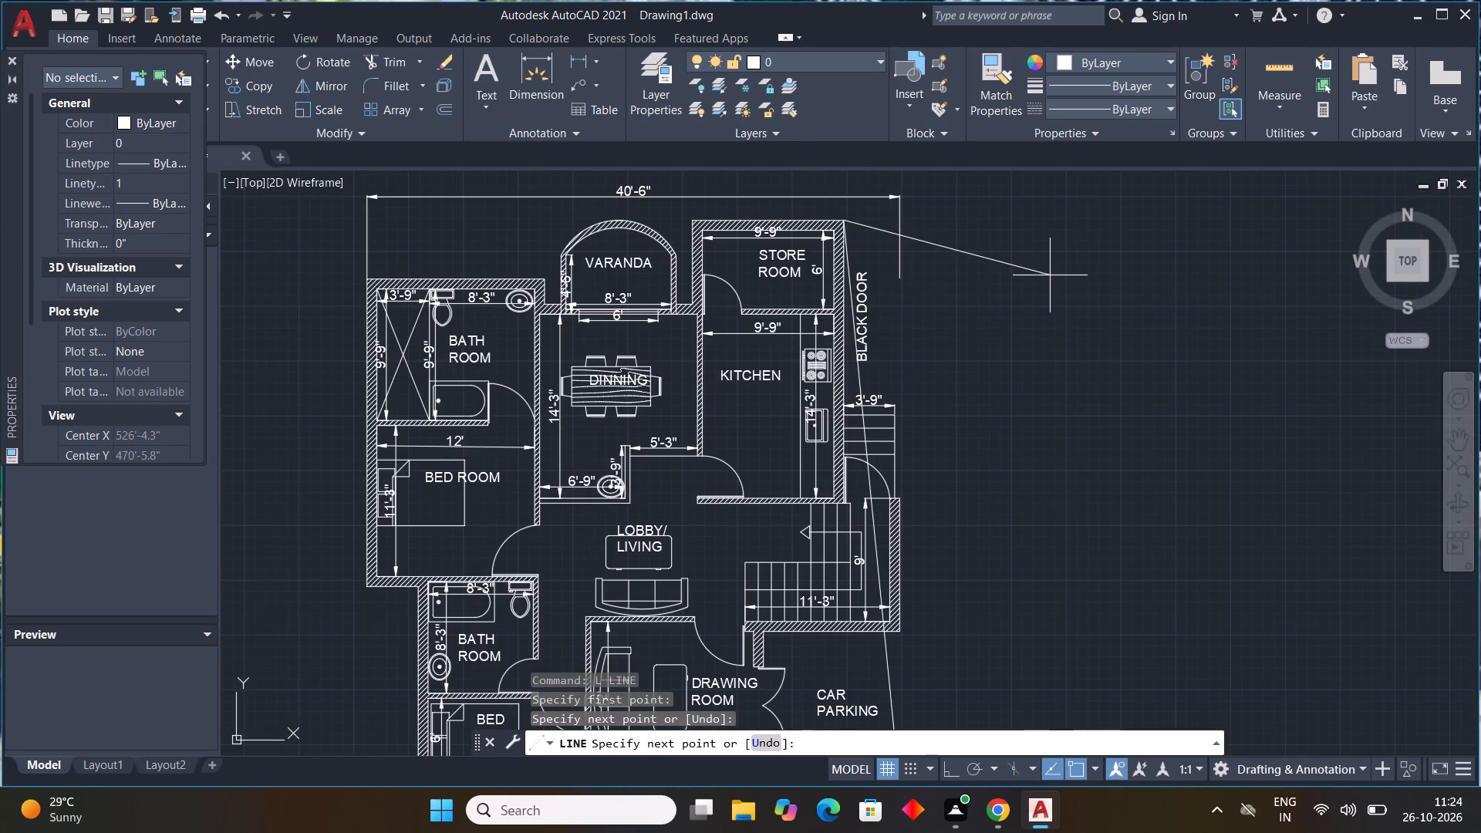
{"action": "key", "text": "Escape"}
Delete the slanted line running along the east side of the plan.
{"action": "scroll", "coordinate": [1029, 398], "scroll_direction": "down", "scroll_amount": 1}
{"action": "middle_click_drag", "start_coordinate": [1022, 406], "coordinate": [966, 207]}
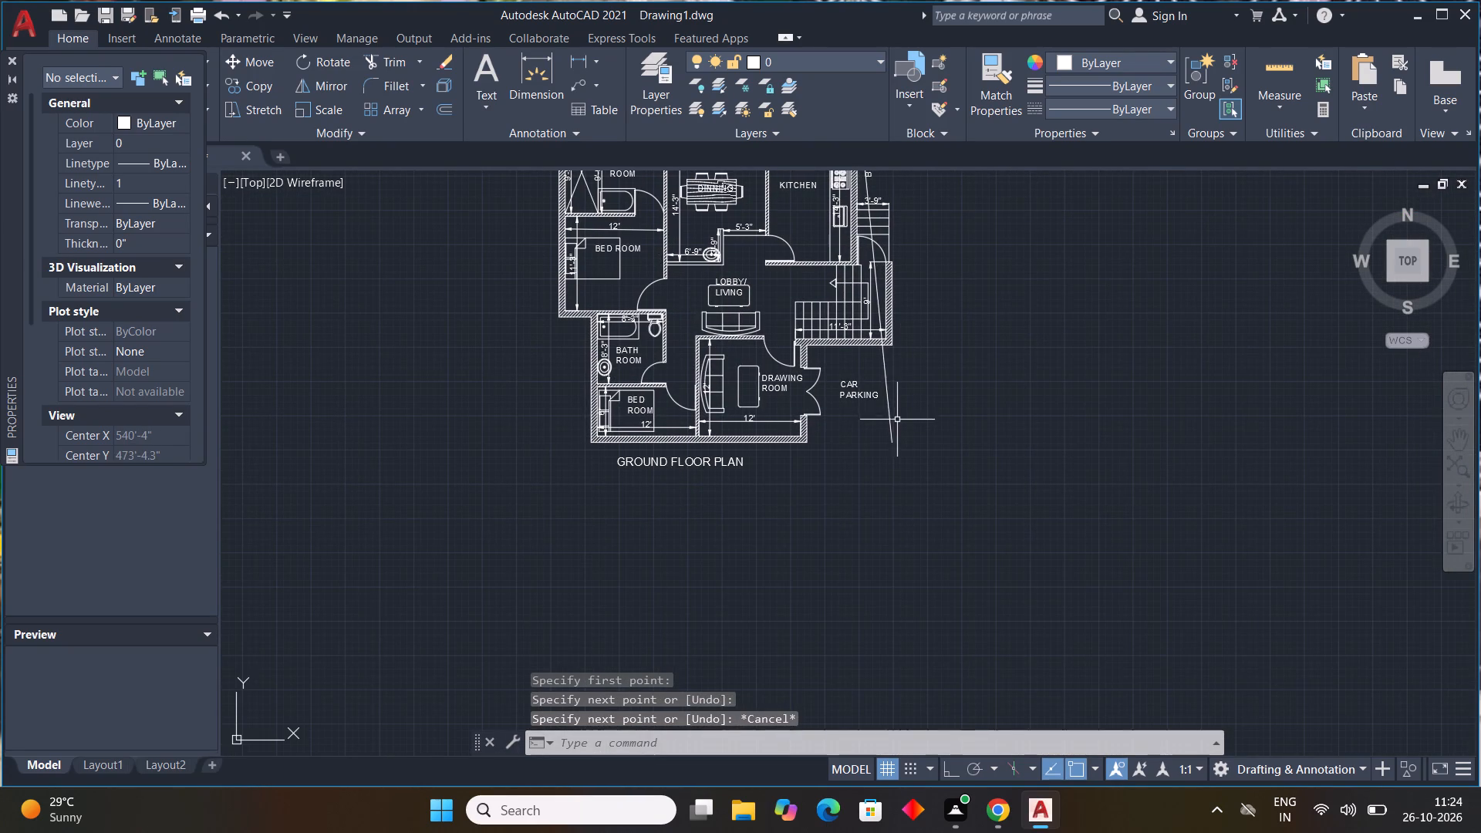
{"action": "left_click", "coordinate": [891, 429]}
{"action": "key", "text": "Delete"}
Add an overall north-south dimension east of the plan, from the drawing room's southeast outer corner to the store room's northeast outer corner.
{"action": "middle_click_drag", "start_coordinate": [983, 429], "coordinate": [971, 486]}
{"action": "scroll", "coordinate": [976, 460], "scroll_direction": "down", "scroll_amount": 1}
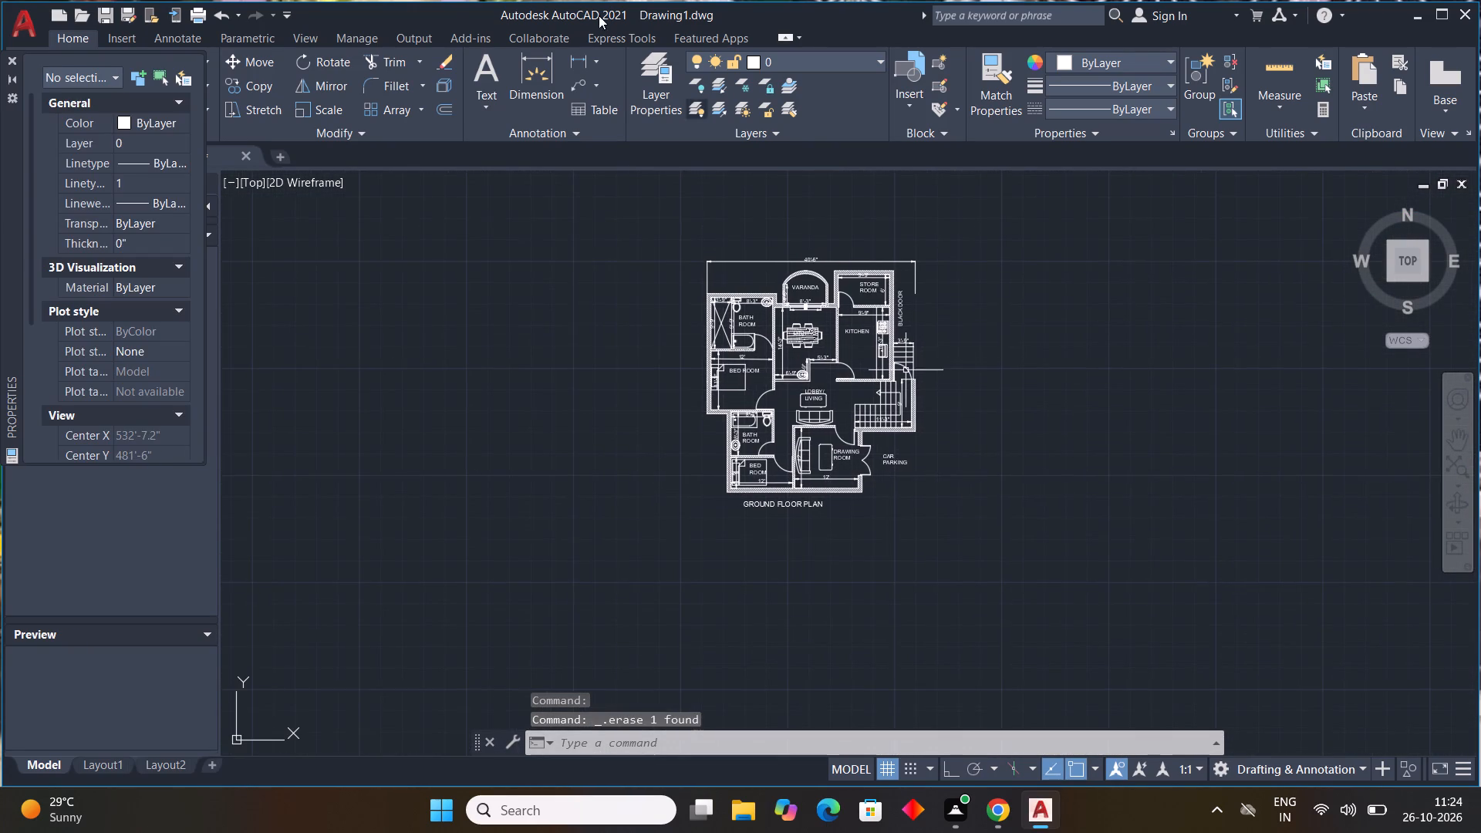
{"action": "triple_click", "coordinate": [534, 81]}
{"action": "middle_click_drag", "start_coordinate": [912, 416], "coordinate": [730, 425]}
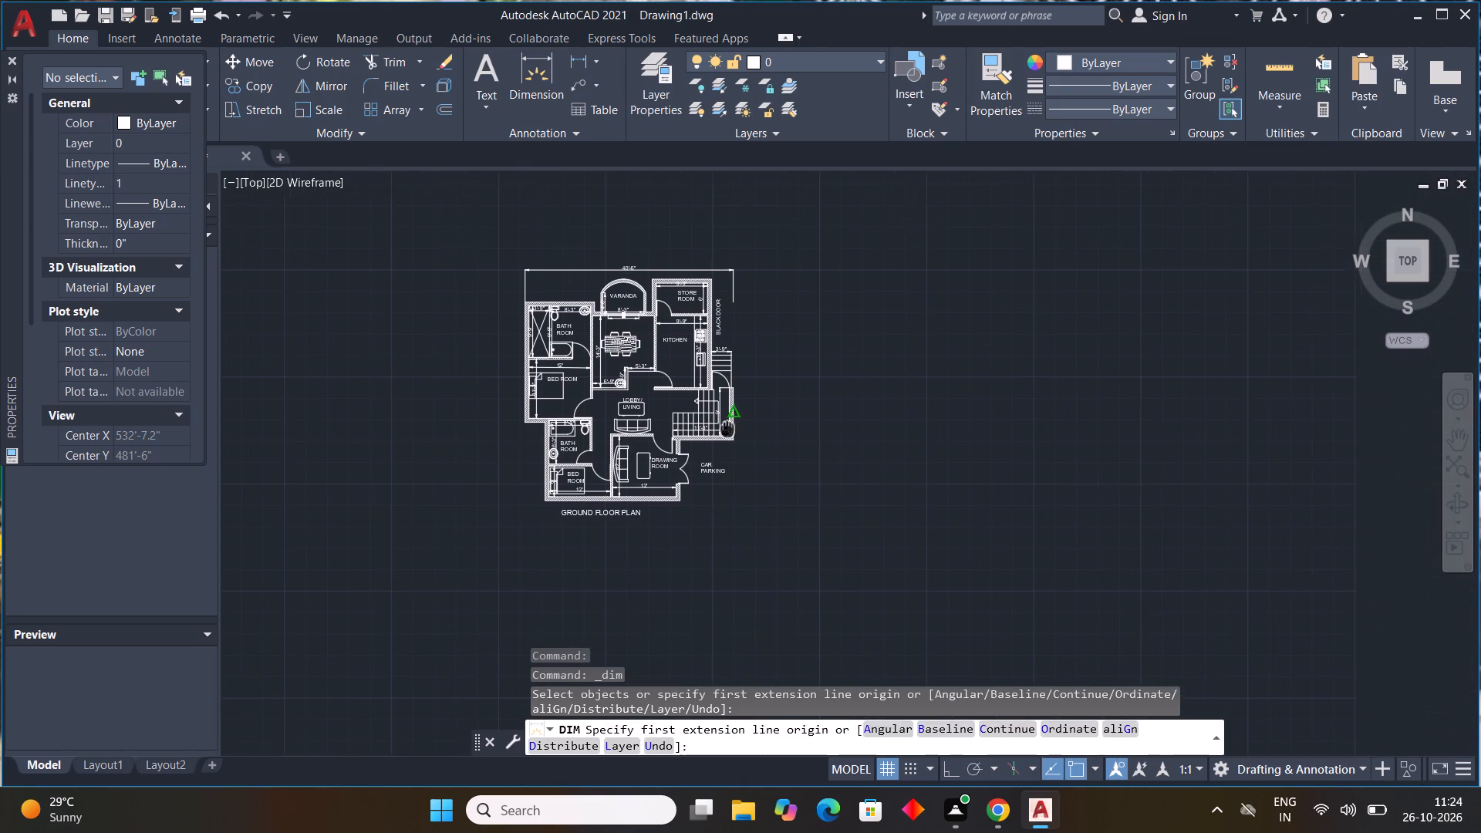
{"action": "left_click", "coordinate": [683, 502]}
{"action": "scroll", "coordinate": [714, 261], "scroll_direction": "up", "scroll_amount": 3}
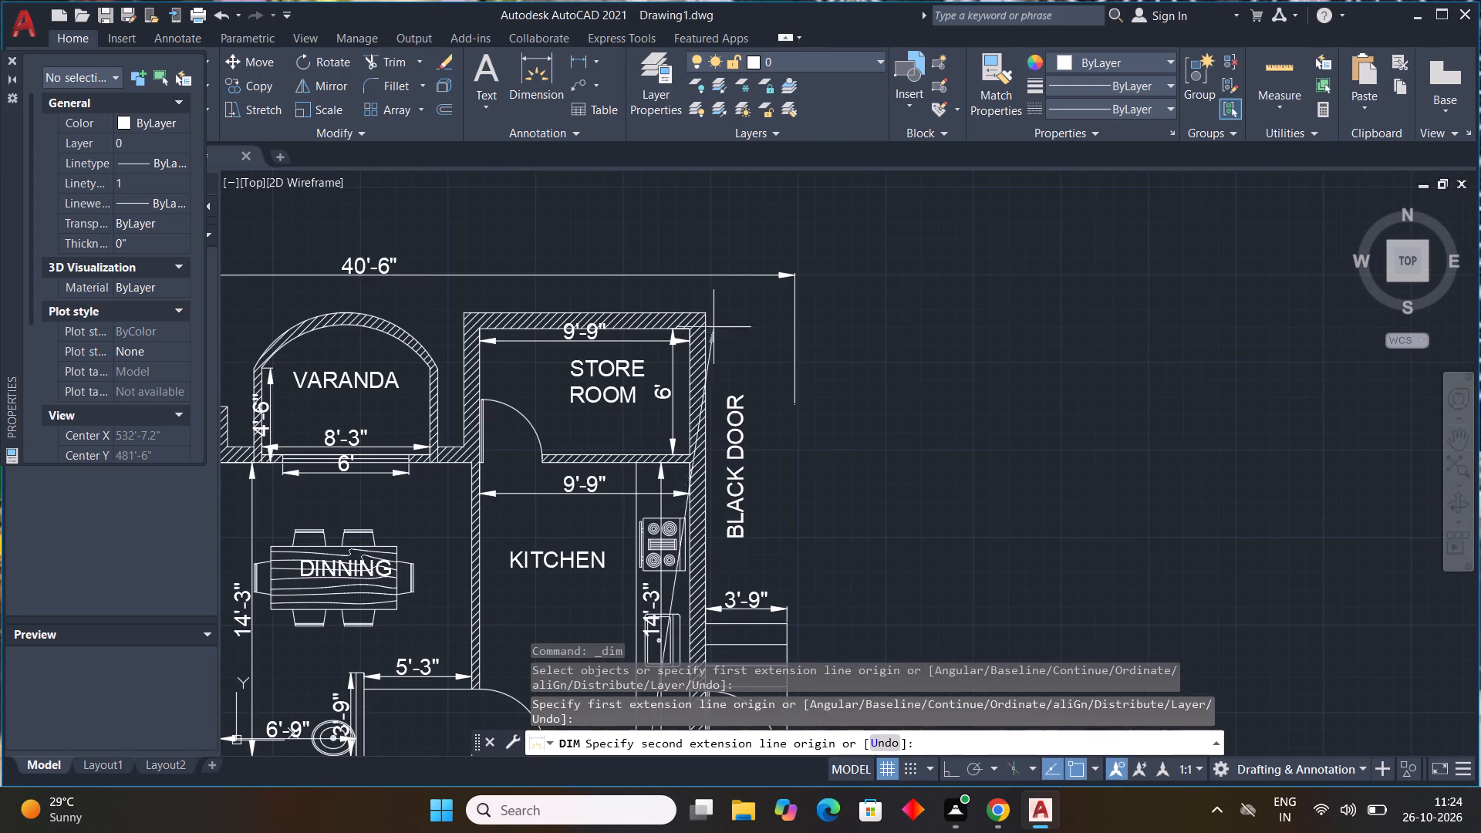
{"action": "left_click", "coordinate": [708, 311]}
{"action": "scroll", "coordinate": [831, 295], "scroll_direction": "down", "scroll_amount": 2}
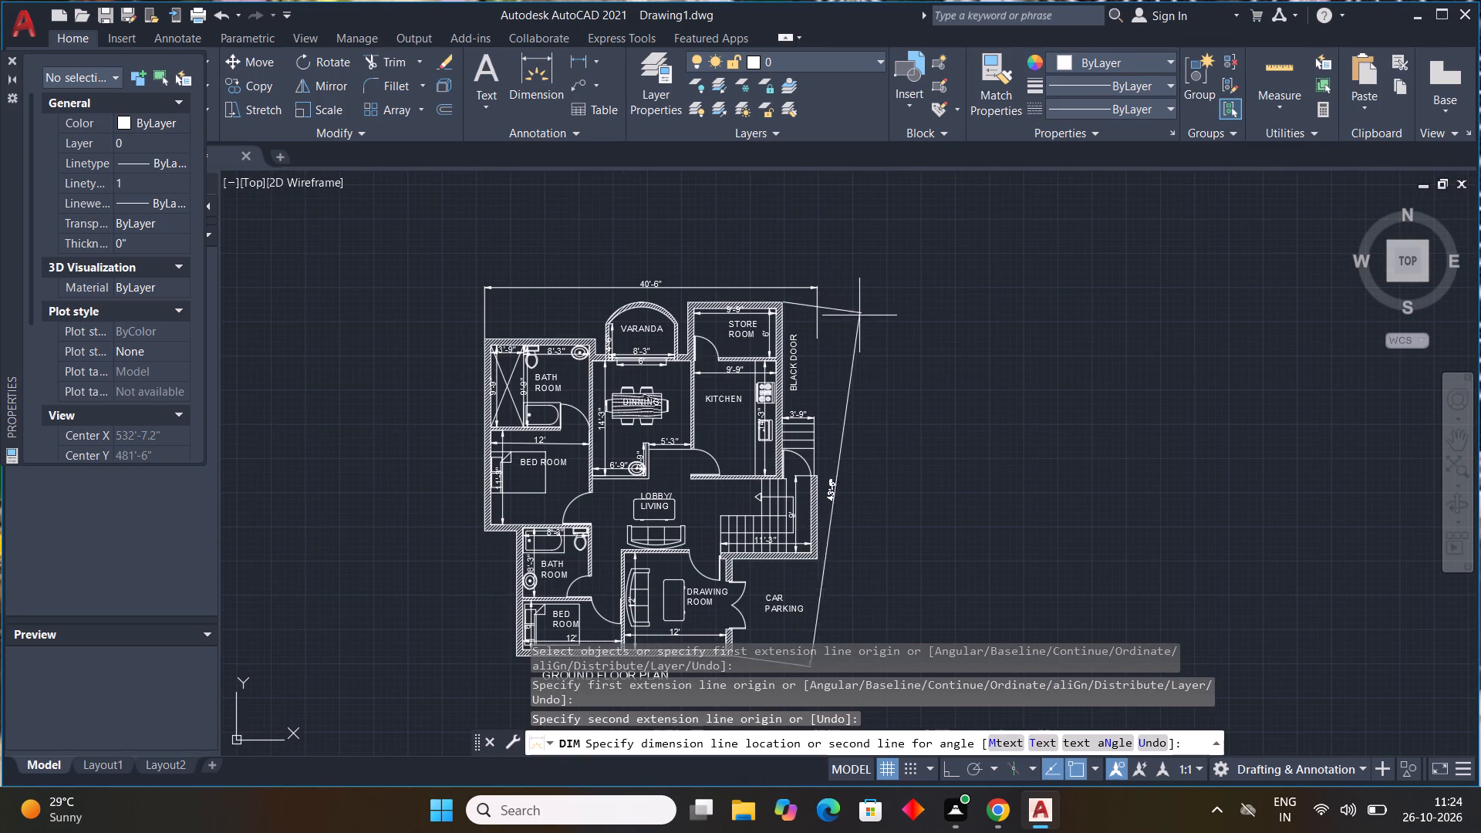
{"action": "middle_click_drag", "start_coordinate": [892, 305], "coordinate": [815, 192]}
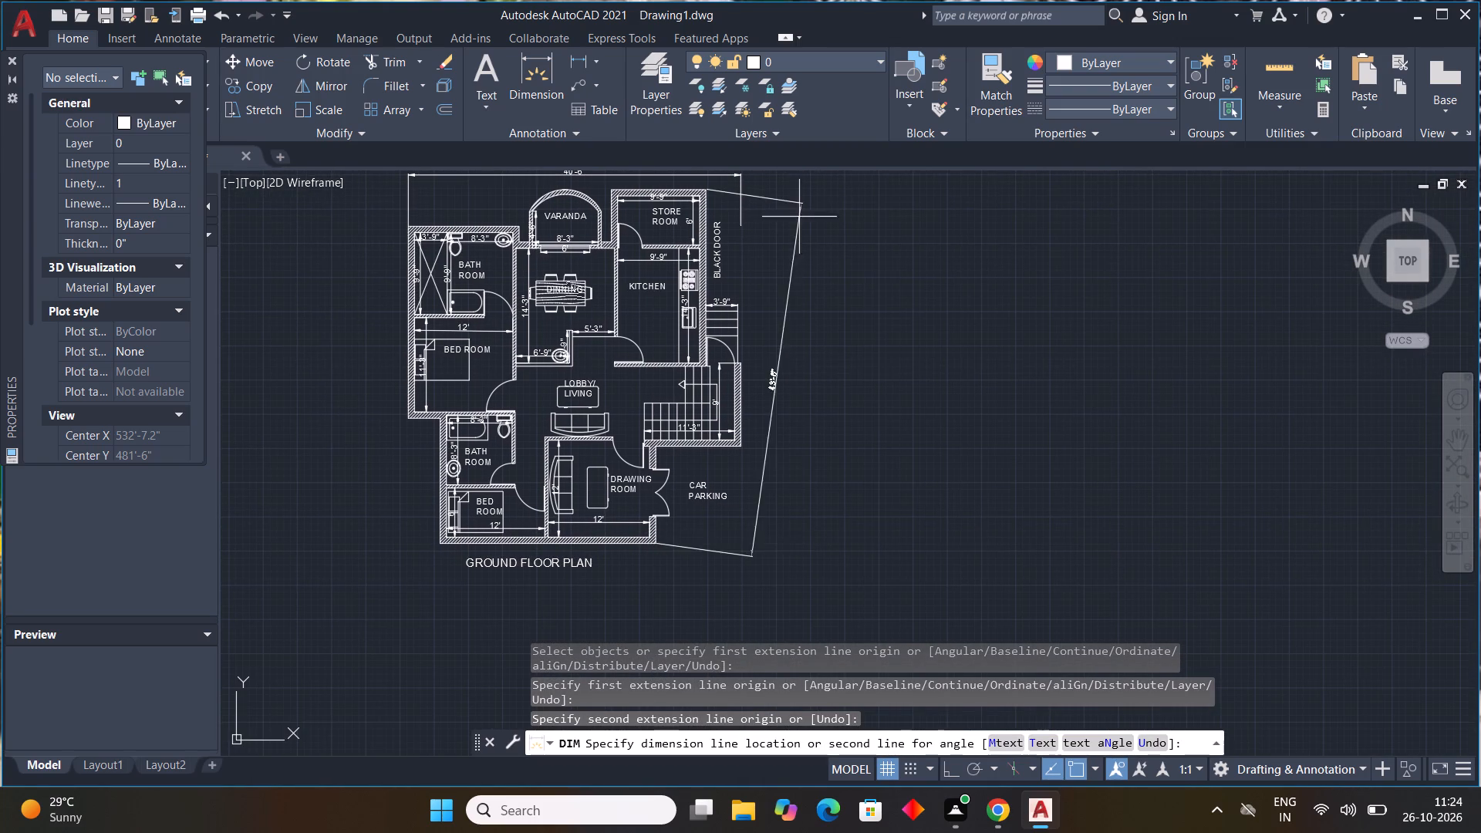
{"action": "middle_click_drag", "start_coordinate": [802, 199], "coordinate": [800, 214]}
{"action": "left_click", "coordinate": [781, 205]}
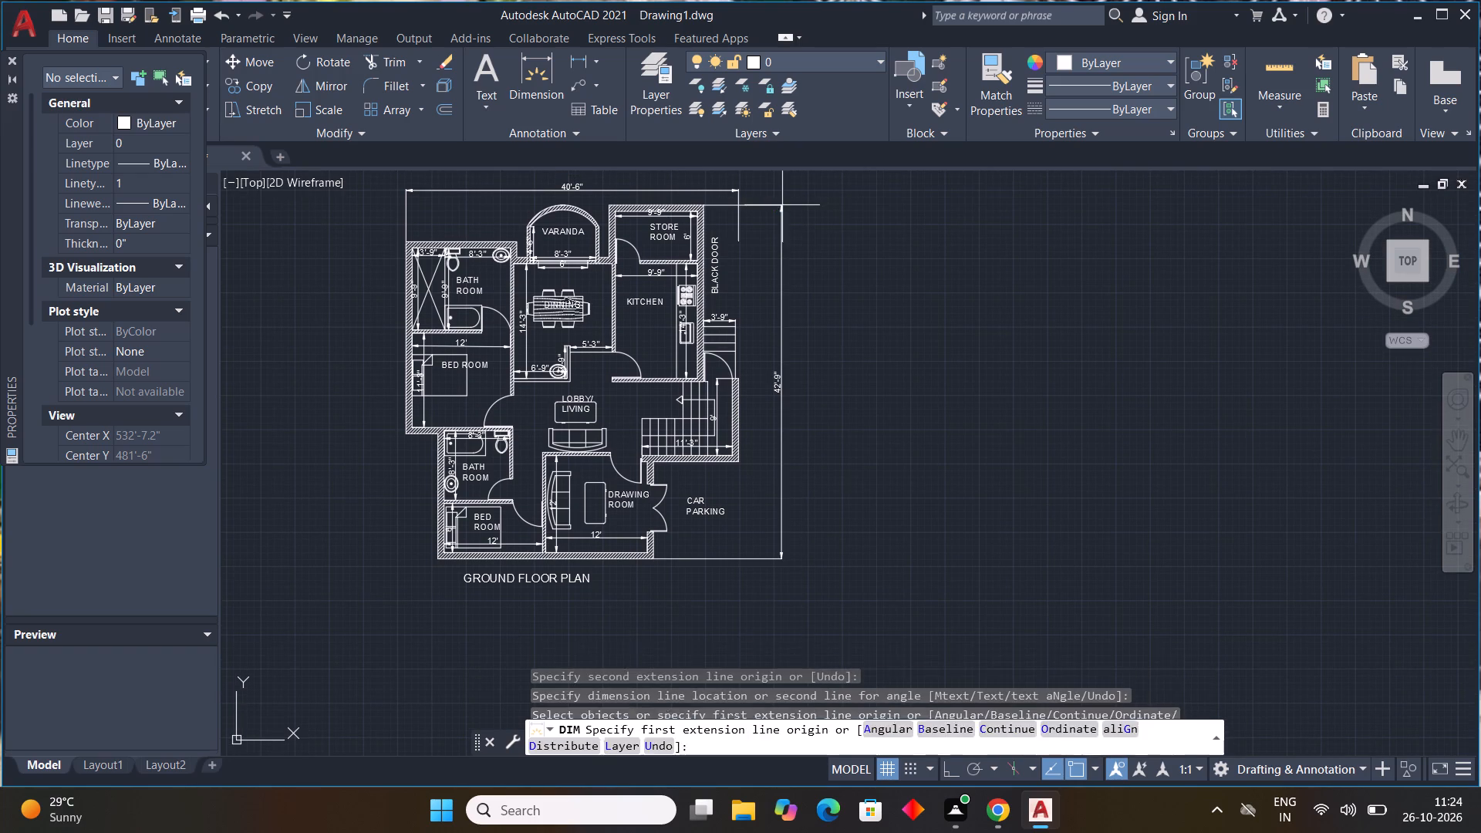
{"action": "scroll", "coordinate": [854, 238], "scroll_direction": "down", "scroll_amount": 1}
{"action": "middle_click_drag", "start_coordinate": [854, 256], "coordinate": [869, 325]}
{"action": "middle_click", "coordinate": [869, 325]}
{"action": "key", "text": "Escape"}
{"action": "key", "text": "Escape"}
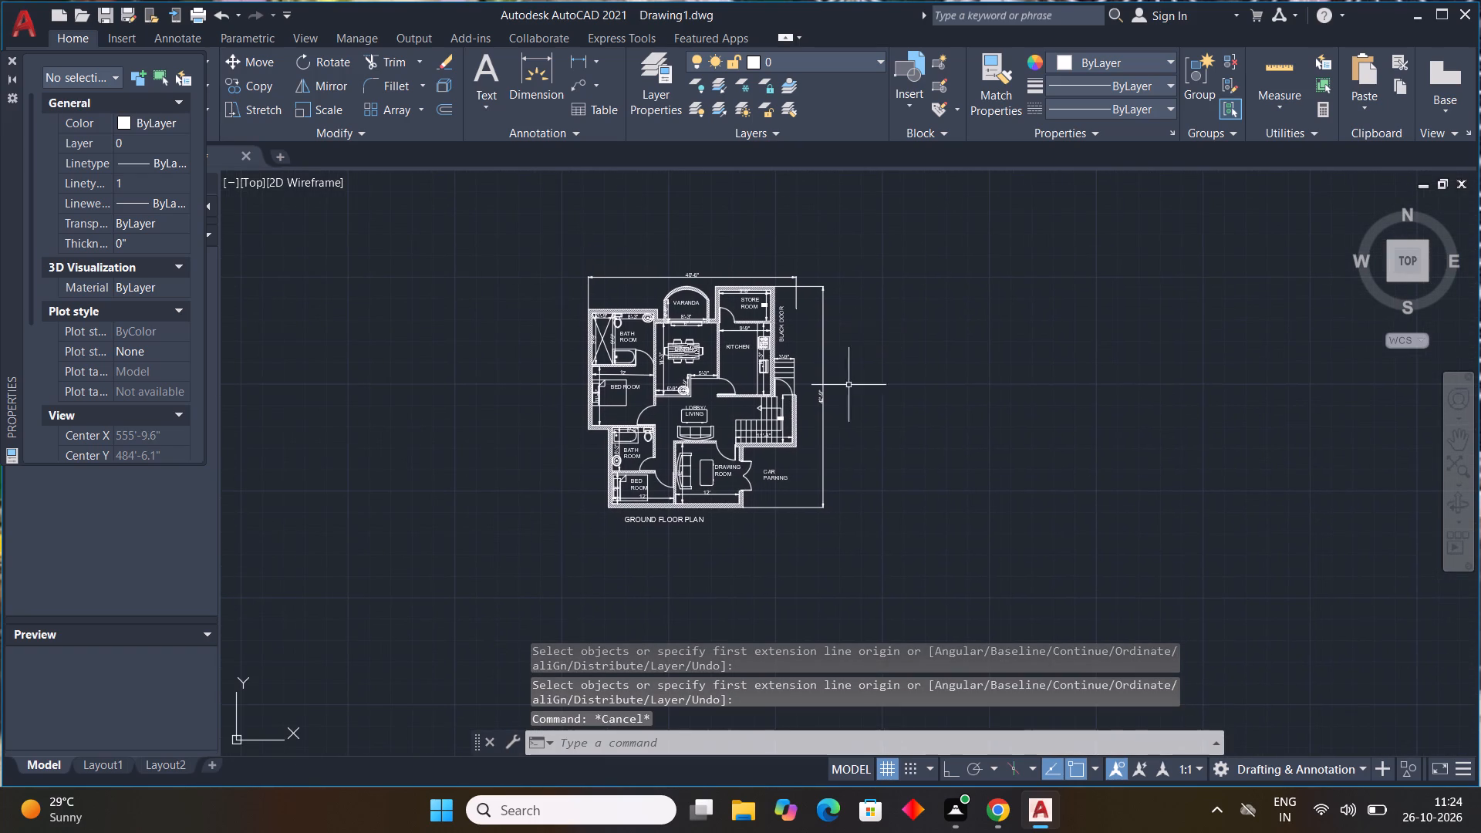
Override the text of the overall north-south dimension east of the plan with 43'.
{"action": "scroll", "coordinate": [818, 414], "scroll_direction": "up", "scroll_amount": 3}
{"action": "left_click", "coordinate": [826, 366]}
{"action": "left_click", "coordinate": [821, 360]}
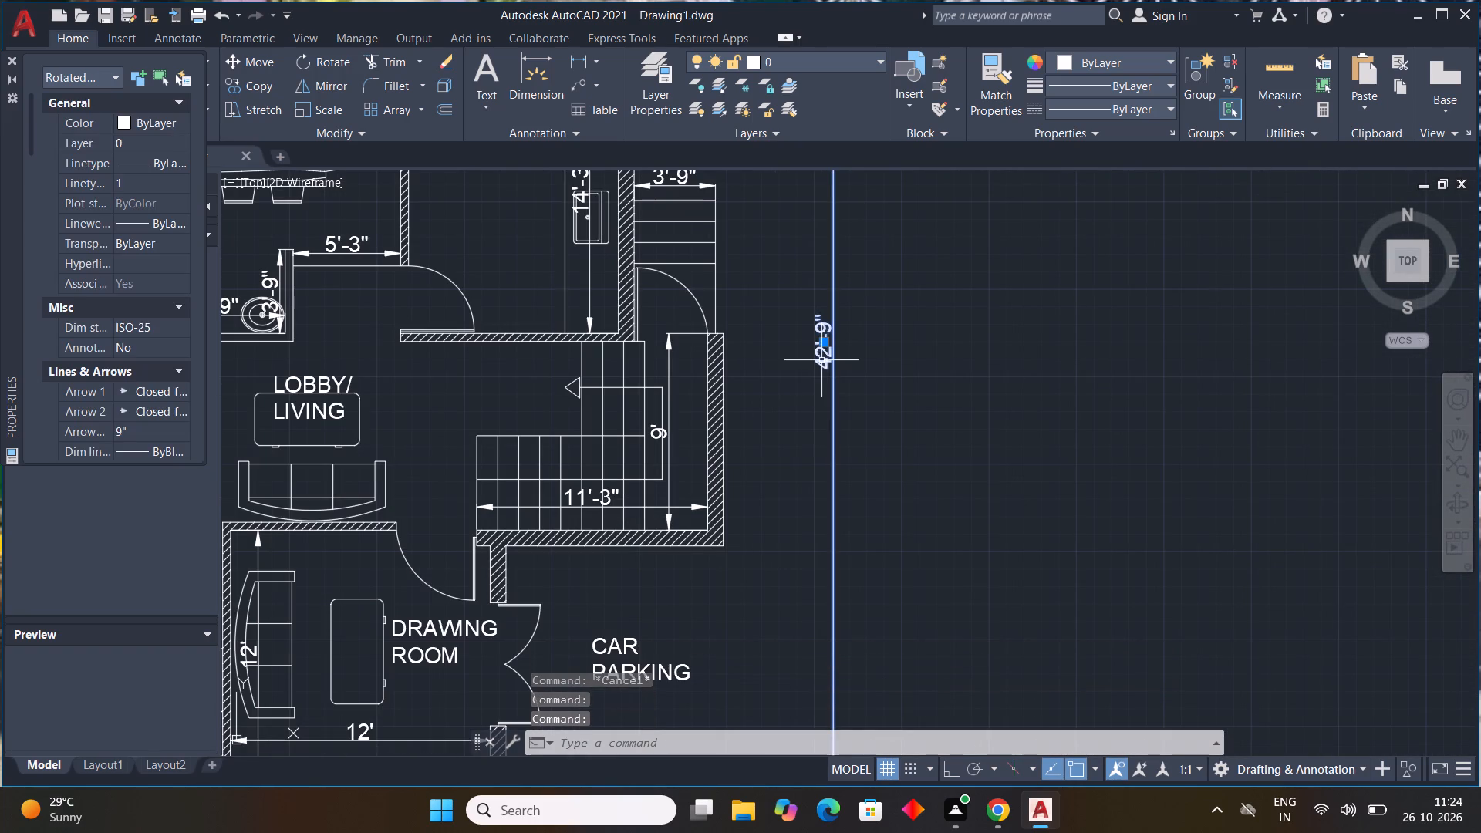
{"action": "double_click", "coordinate": [821, 359]}
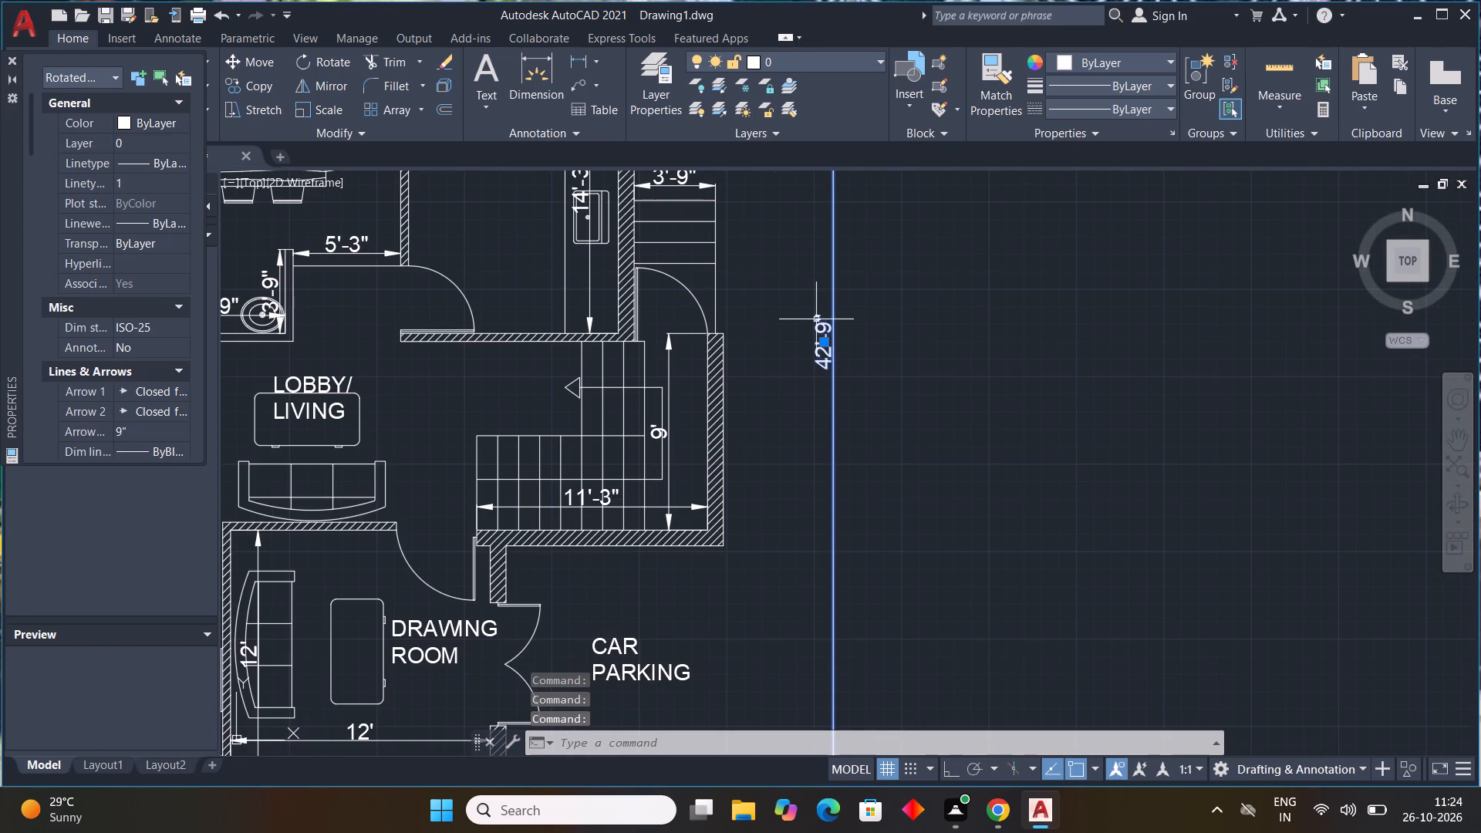
{"action": "double_click", "coordinate": [821, 324]}
{"action": "key", "text": "Delete"}
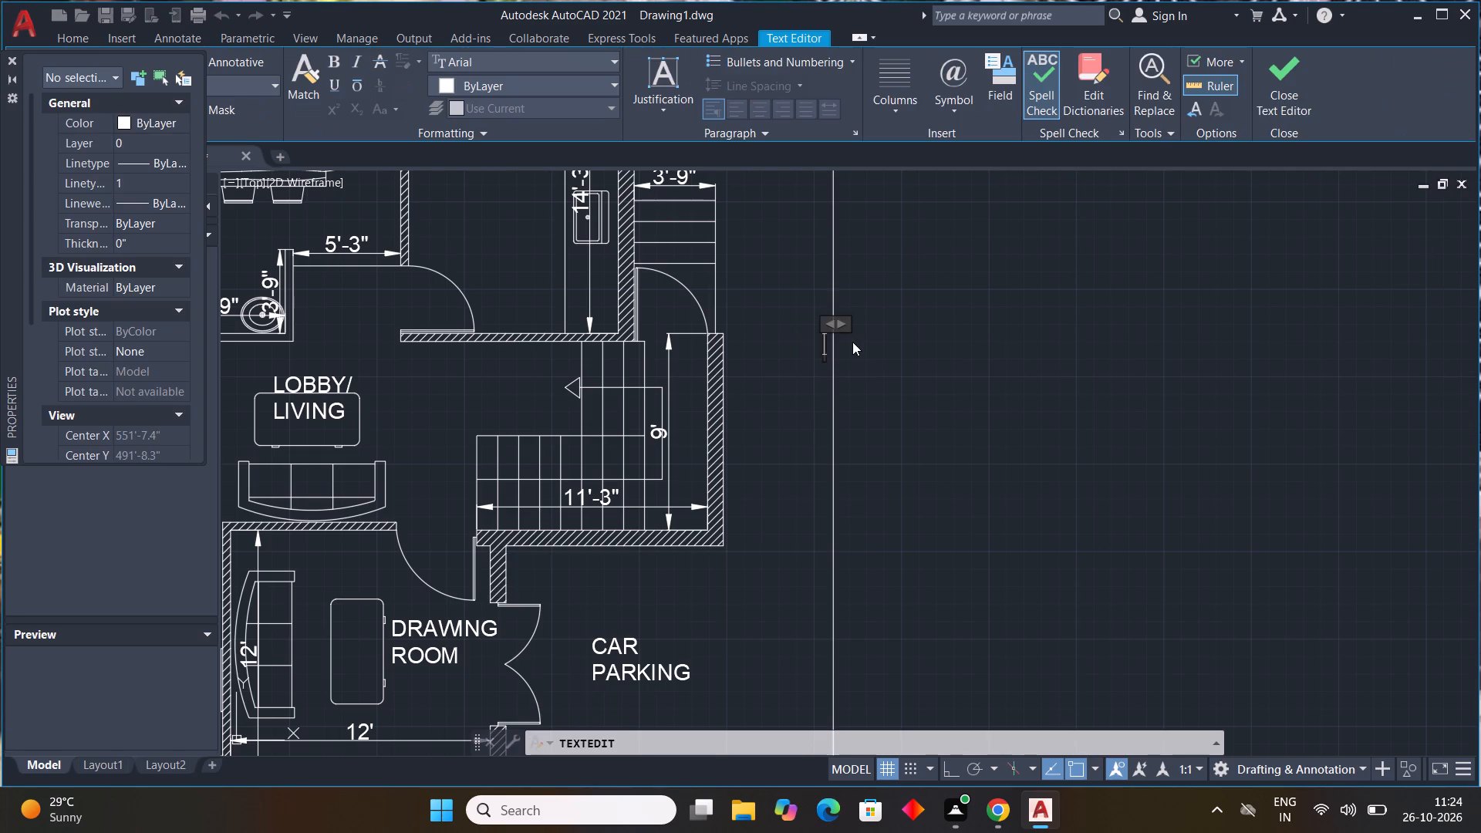
{"action": "type", "text": "43"}
{"action": "key", "text": "apostrophe"}
{"action": "left_click", "coordinate": [896, 344]}
{"action": "scroll", "coordinate": [899, 344], "scroll_direction": "down", "scroll_amount": 4}
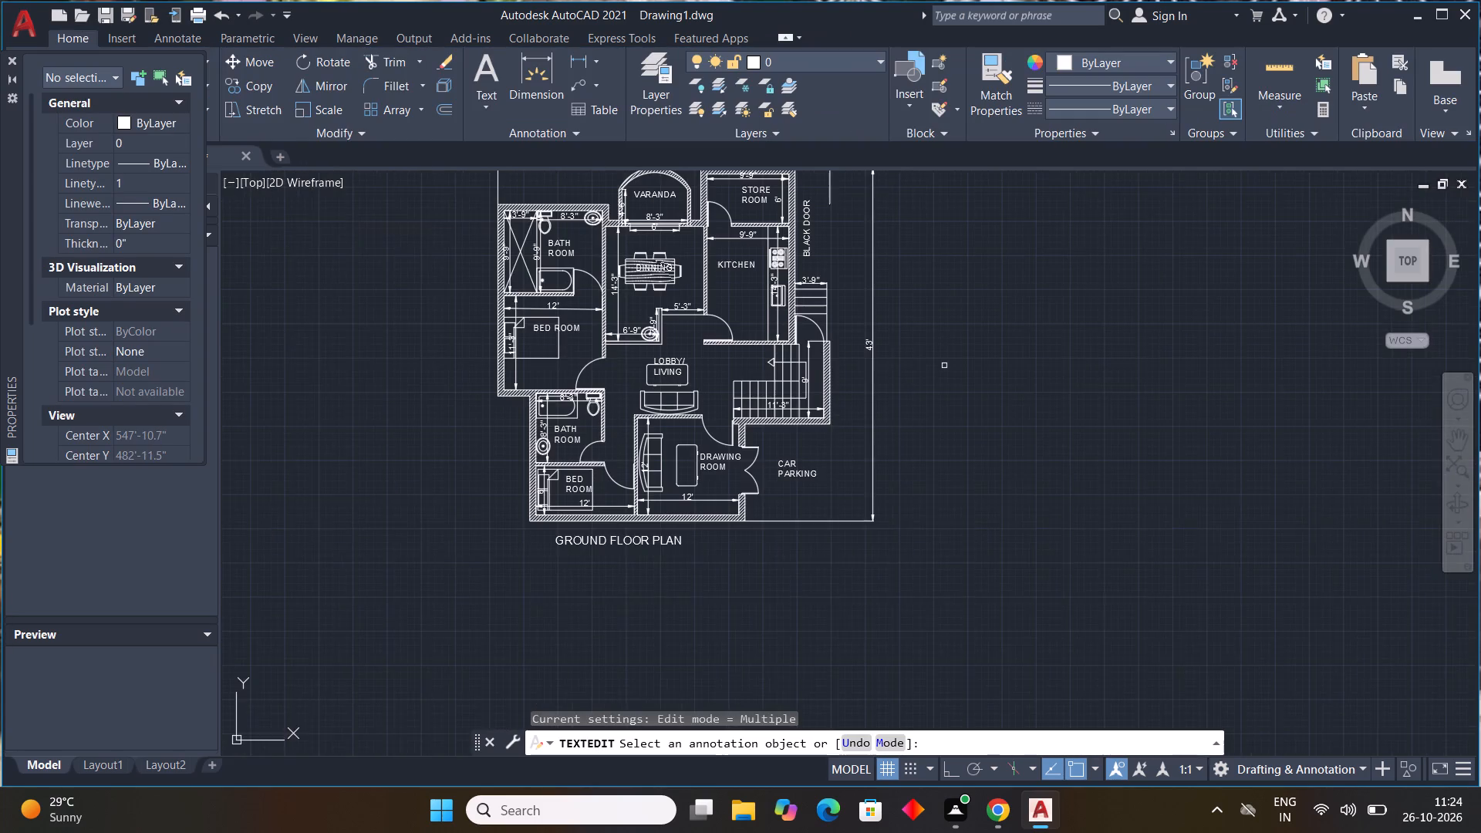
{"action": "middle_click_drag", "start_coordinate": [944, 371], "coordinate": [910, 423]}
{"action": "key", "text": "Escape"}
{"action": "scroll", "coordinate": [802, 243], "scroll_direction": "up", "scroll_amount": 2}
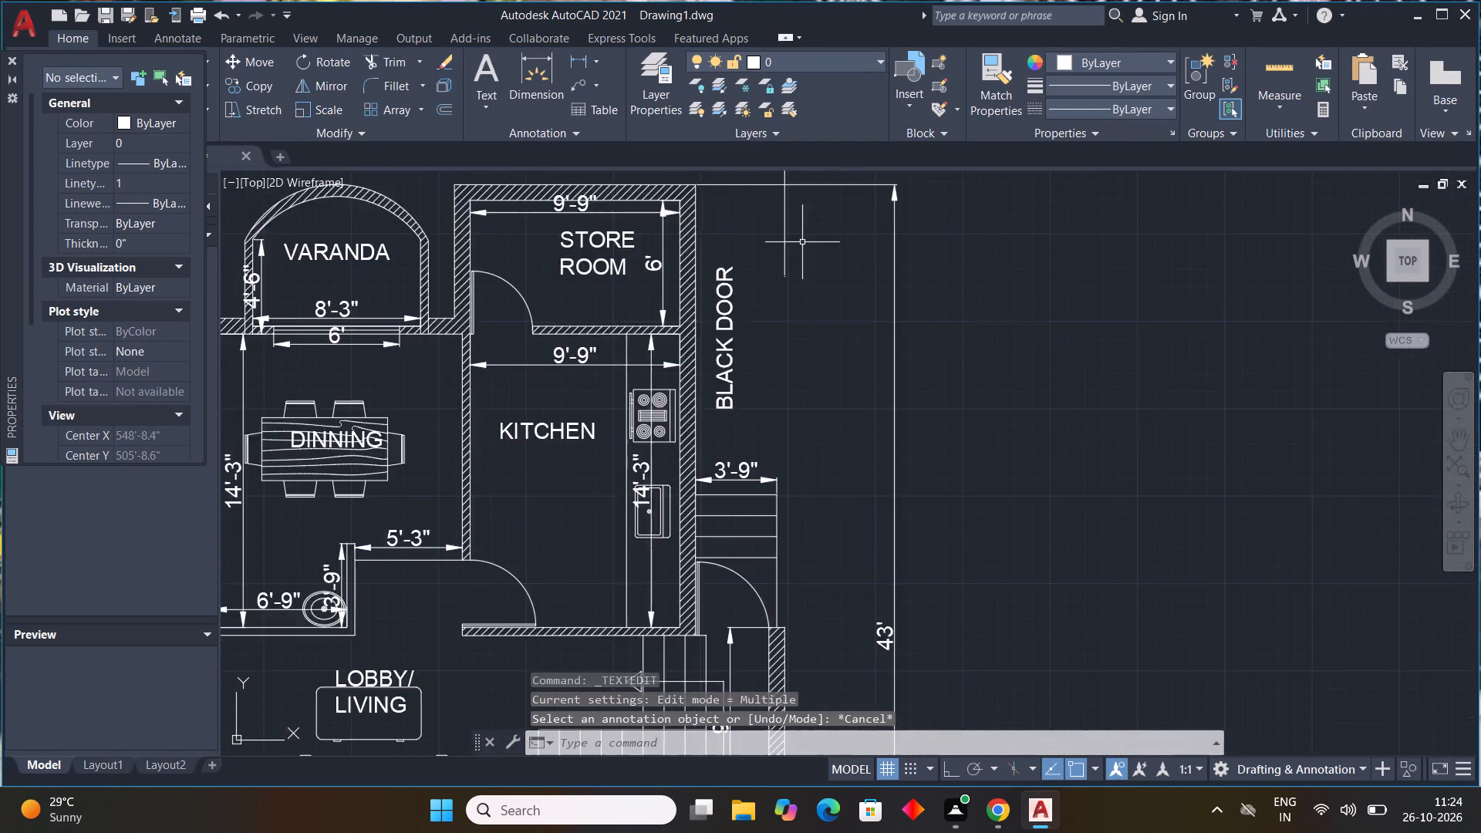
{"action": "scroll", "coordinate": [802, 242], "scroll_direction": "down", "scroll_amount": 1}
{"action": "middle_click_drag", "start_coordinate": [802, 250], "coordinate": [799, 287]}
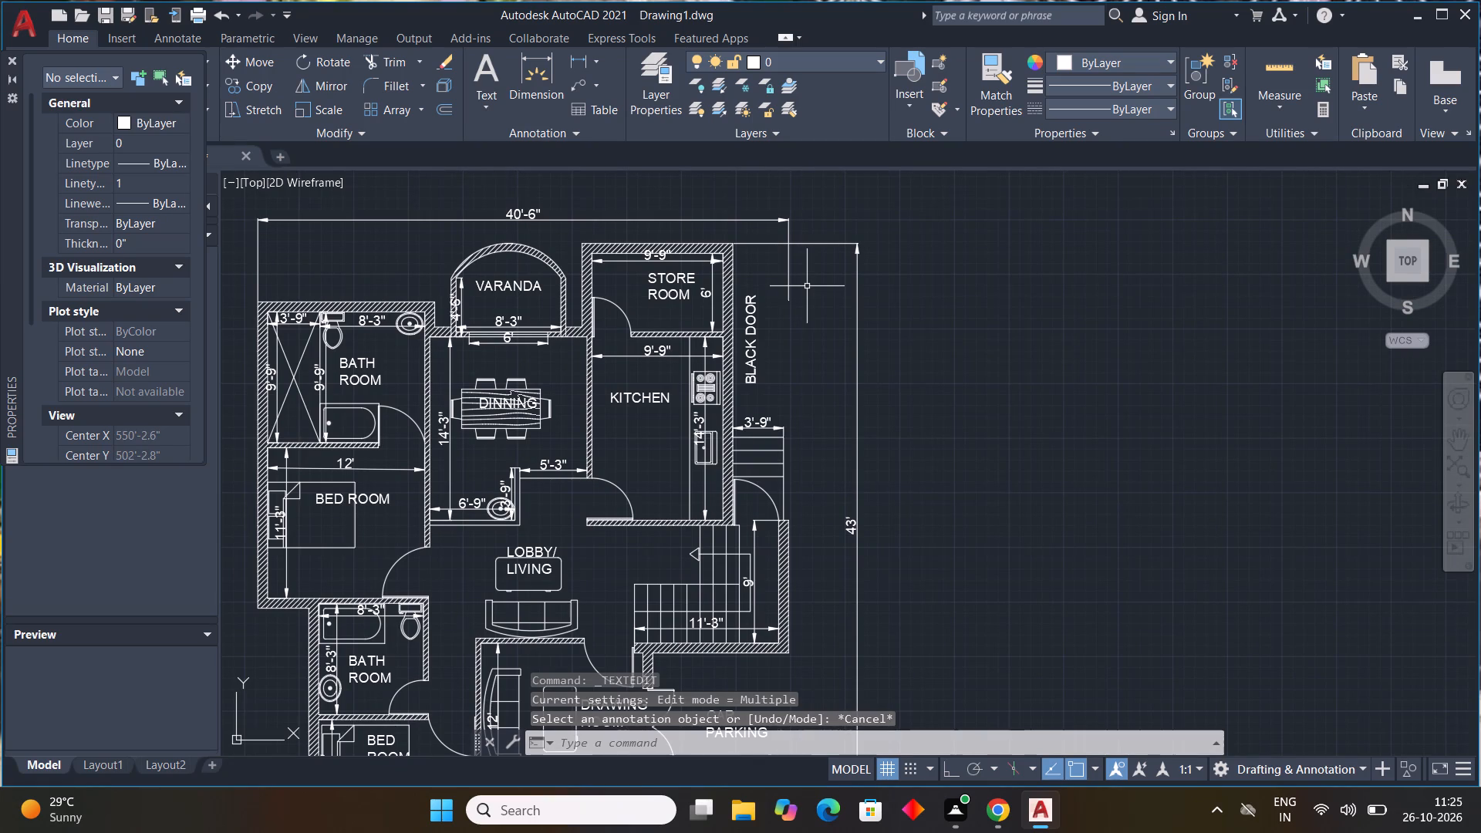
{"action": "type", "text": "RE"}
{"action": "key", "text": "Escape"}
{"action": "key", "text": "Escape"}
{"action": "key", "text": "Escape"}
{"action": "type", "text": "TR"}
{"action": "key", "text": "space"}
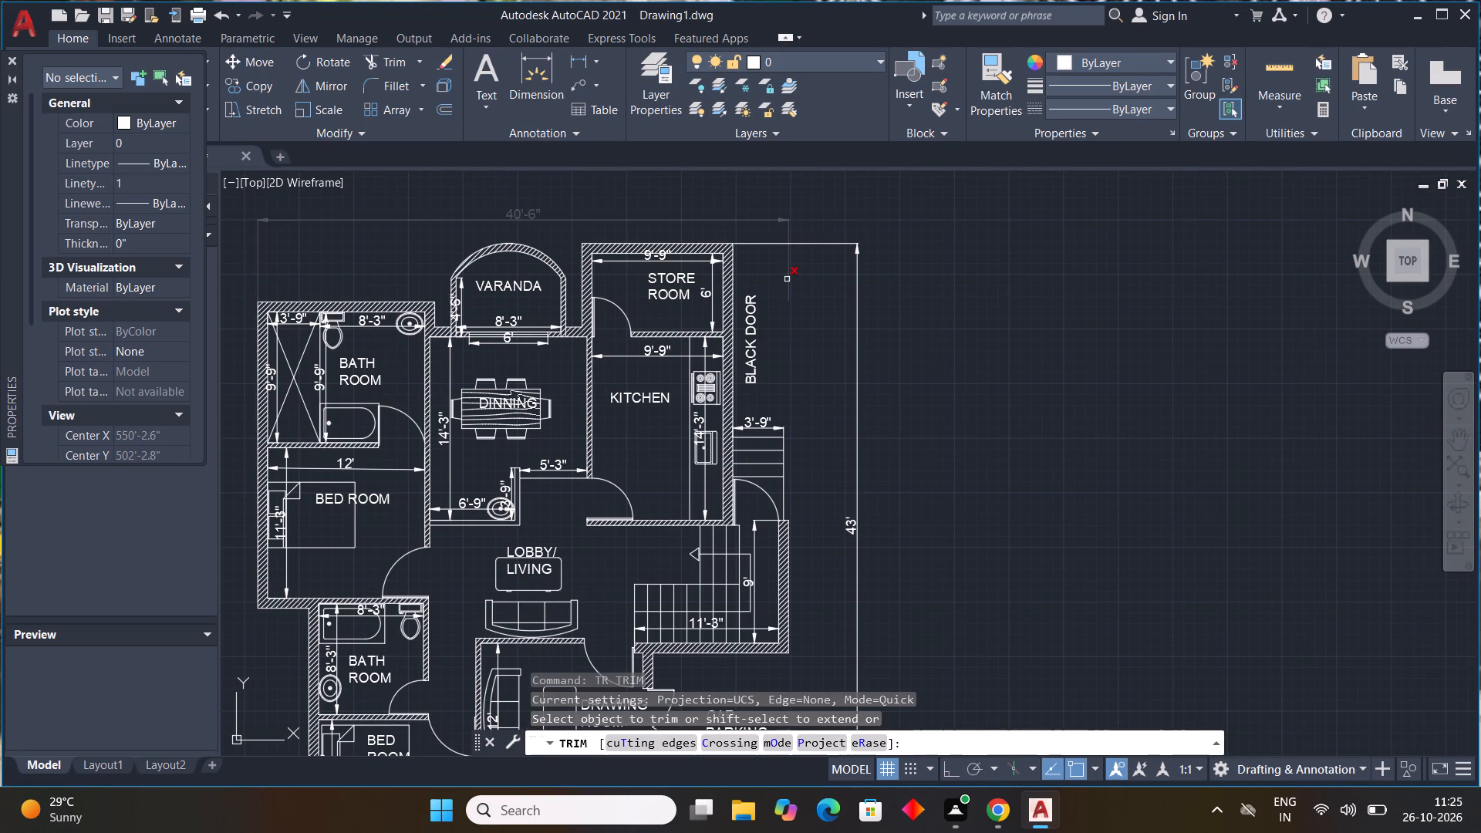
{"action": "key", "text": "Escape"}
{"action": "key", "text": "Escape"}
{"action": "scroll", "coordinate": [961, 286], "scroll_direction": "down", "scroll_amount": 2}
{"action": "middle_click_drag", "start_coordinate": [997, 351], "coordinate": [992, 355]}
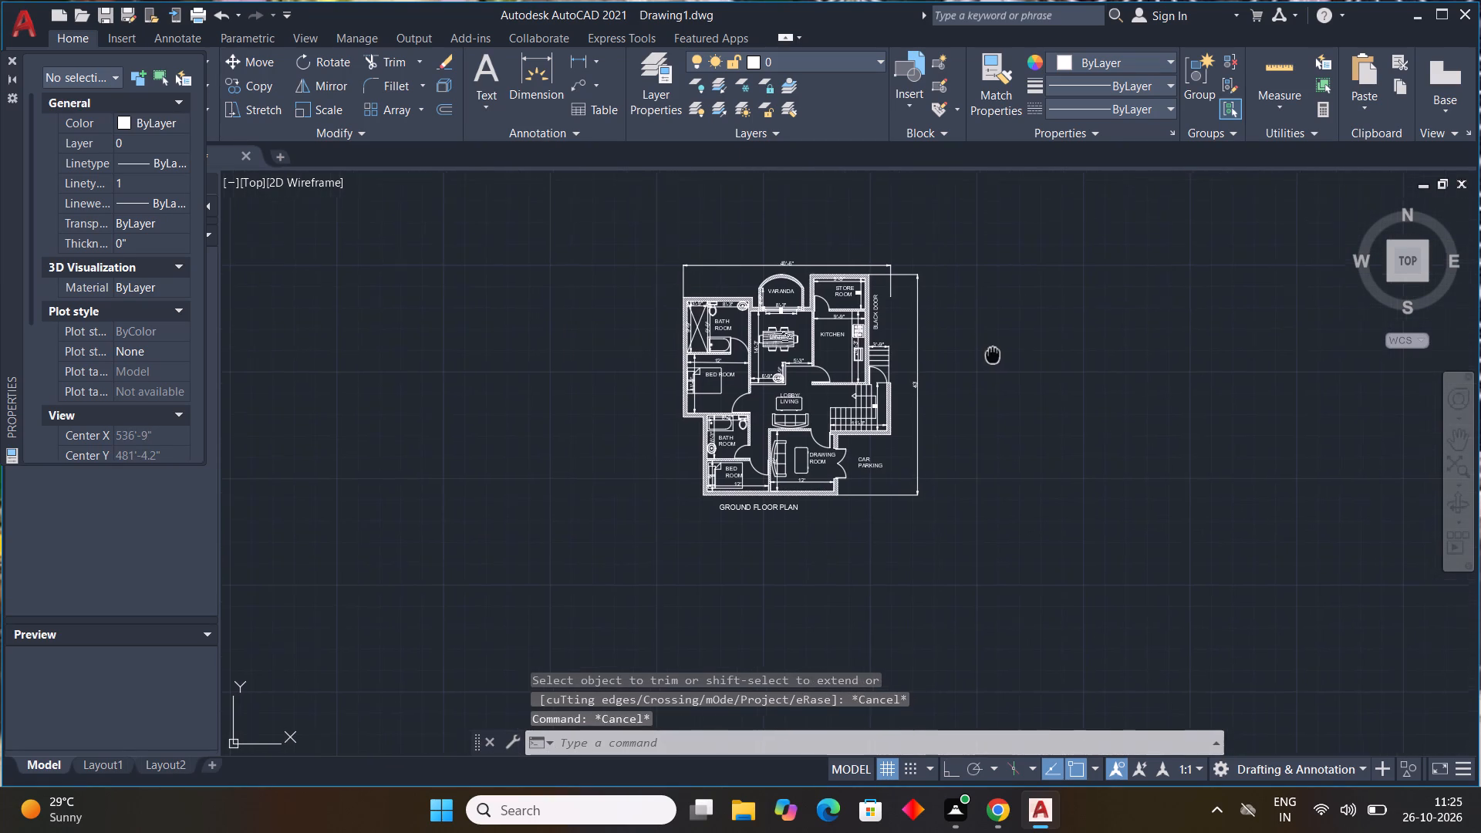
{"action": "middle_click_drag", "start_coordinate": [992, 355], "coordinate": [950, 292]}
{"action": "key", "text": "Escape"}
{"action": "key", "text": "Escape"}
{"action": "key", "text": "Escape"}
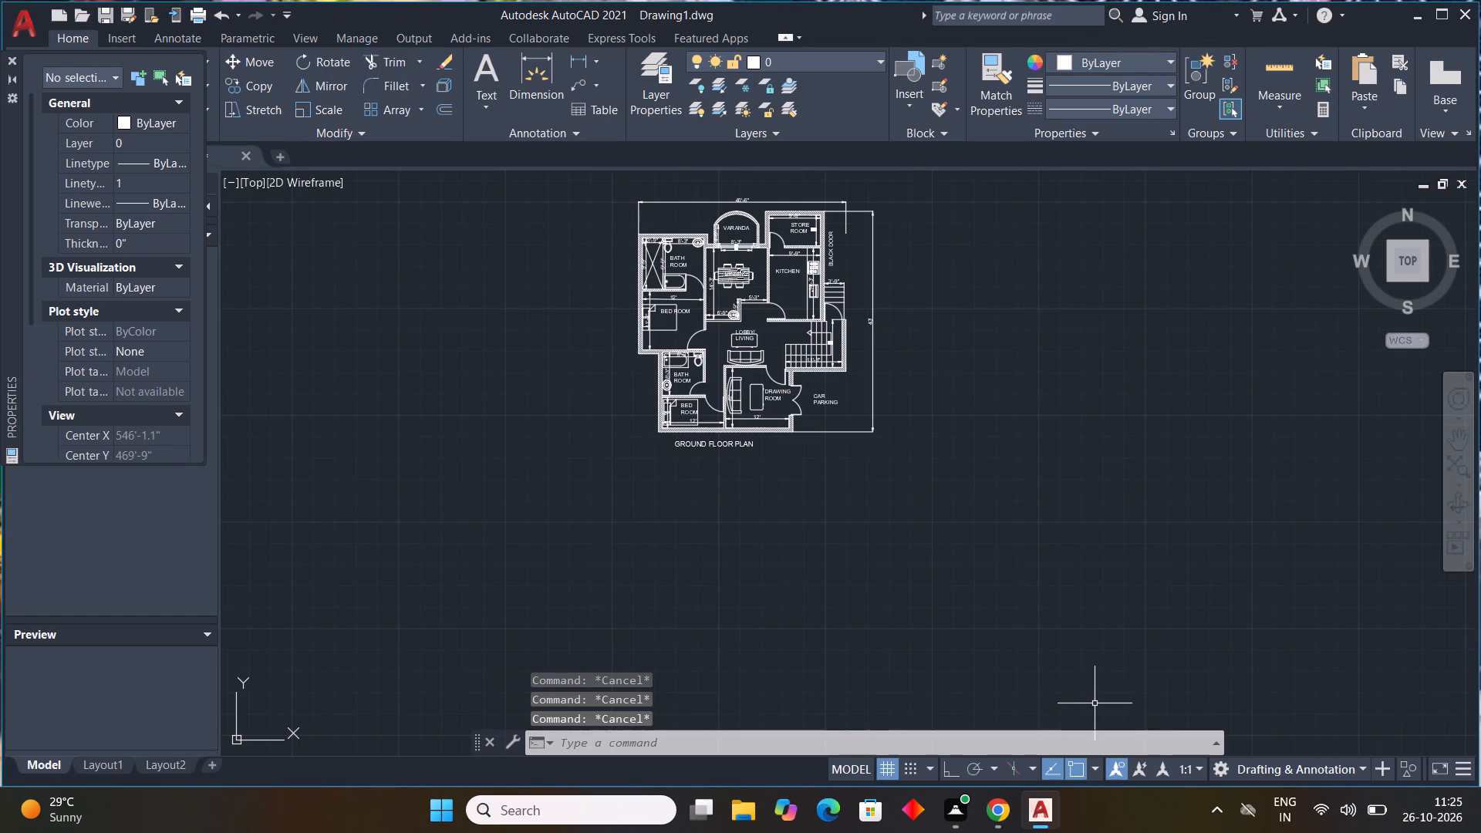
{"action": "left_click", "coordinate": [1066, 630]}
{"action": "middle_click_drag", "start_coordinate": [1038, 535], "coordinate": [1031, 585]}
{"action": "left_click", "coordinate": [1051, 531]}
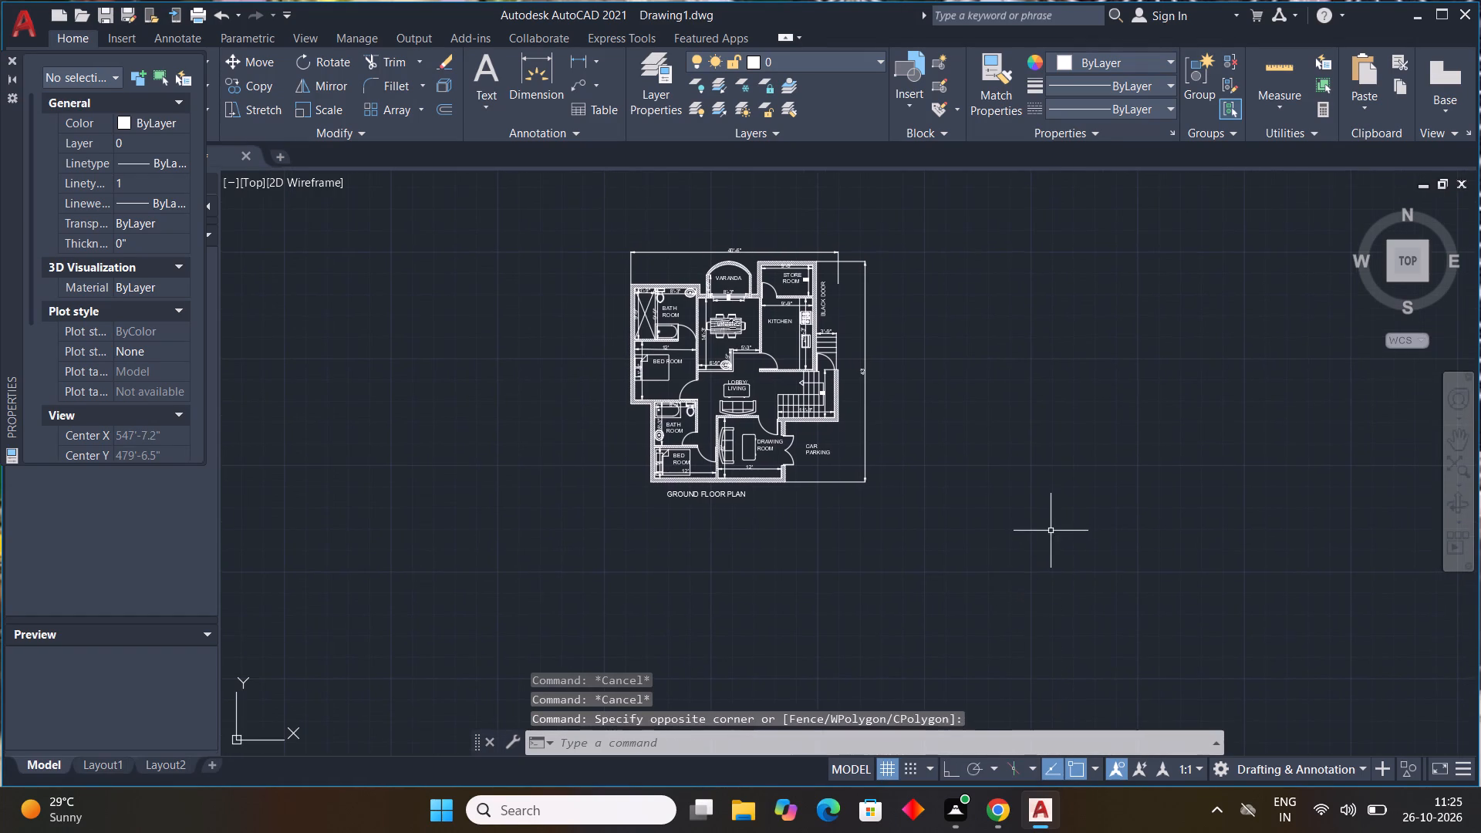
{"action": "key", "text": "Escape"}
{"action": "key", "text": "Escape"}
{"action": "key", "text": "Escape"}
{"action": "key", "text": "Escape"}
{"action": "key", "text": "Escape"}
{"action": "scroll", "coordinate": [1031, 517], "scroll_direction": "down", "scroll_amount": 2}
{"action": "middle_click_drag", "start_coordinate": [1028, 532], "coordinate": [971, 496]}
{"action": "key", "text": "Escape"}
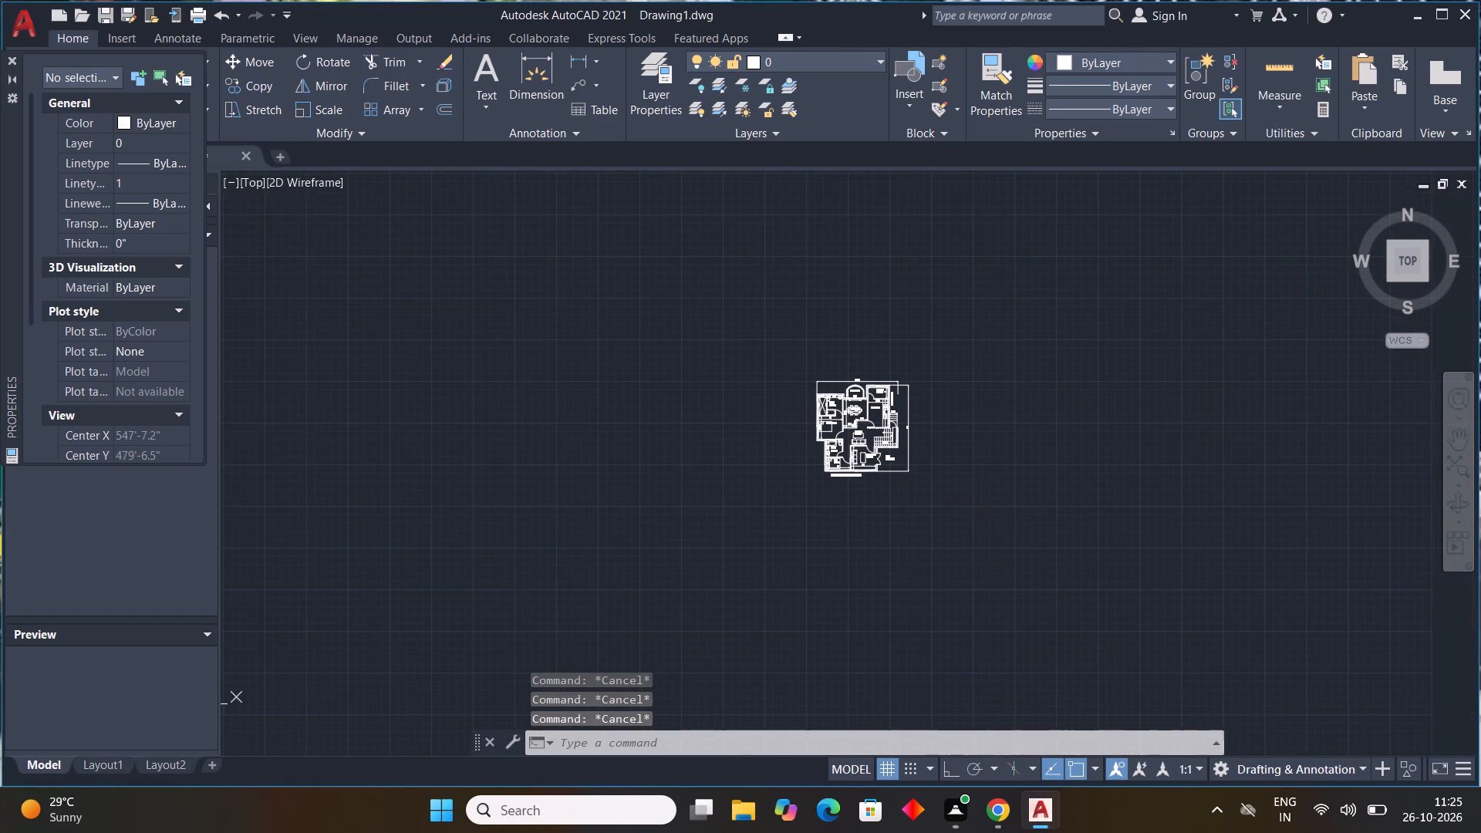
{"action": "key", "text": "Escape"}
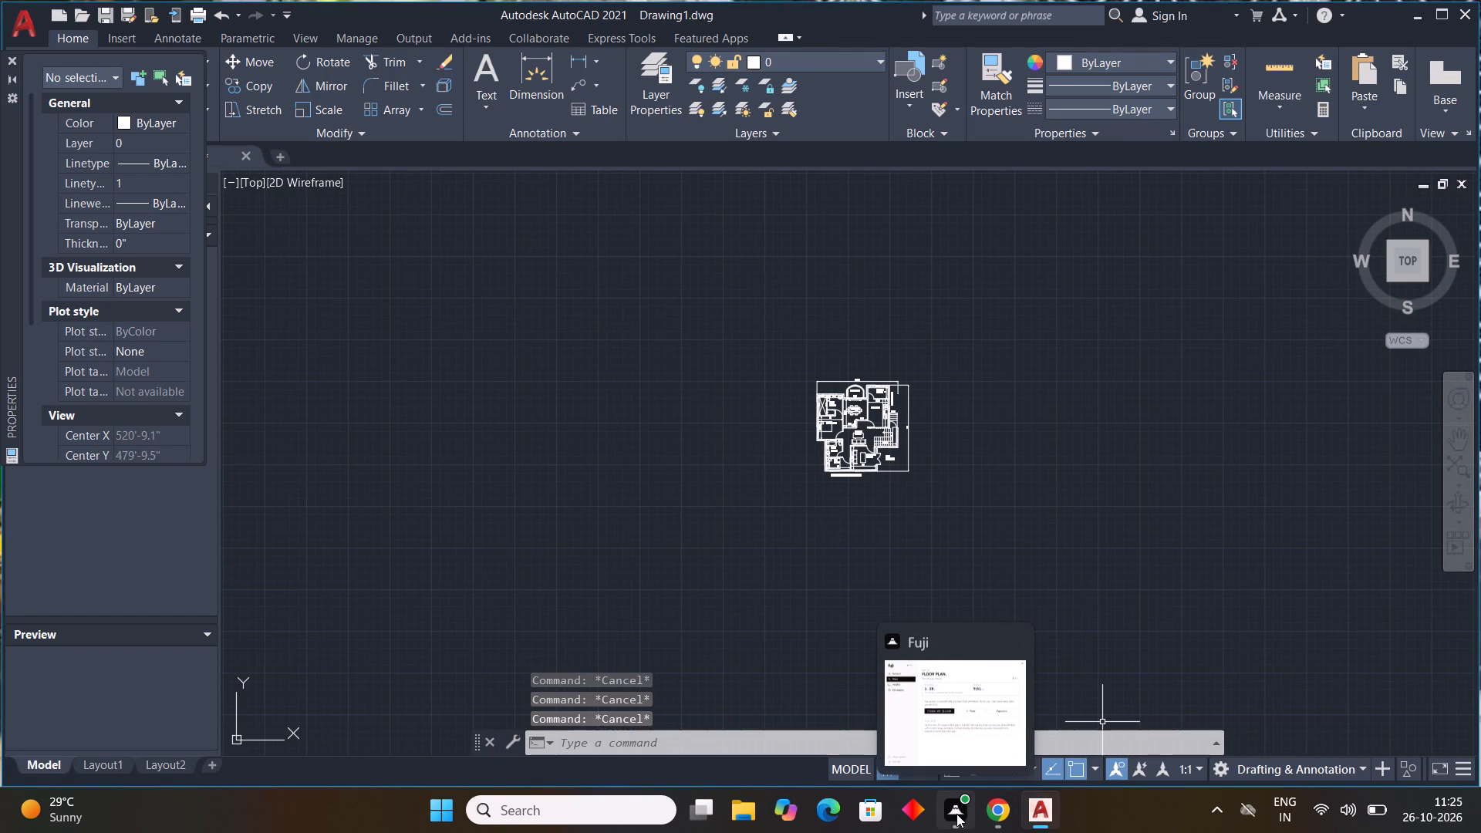
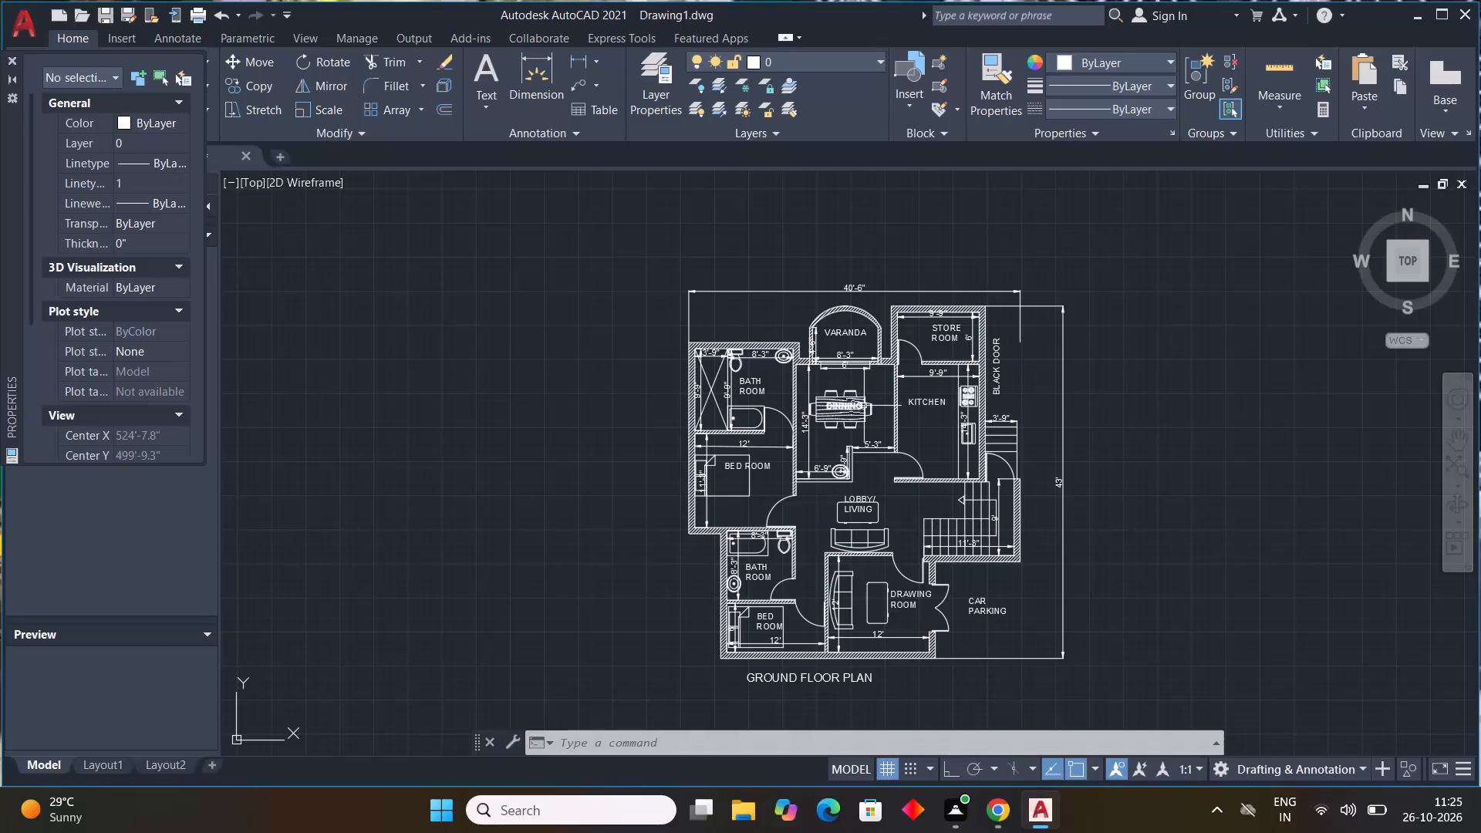
Examine the finished floor plan as a whole and around the stairs, lobby and drawing room, checking its labels and dimensions.
{"action": "scroll", "coordinate": [867, 406], "scroll_direction": "down", "scroll_amount": 3}
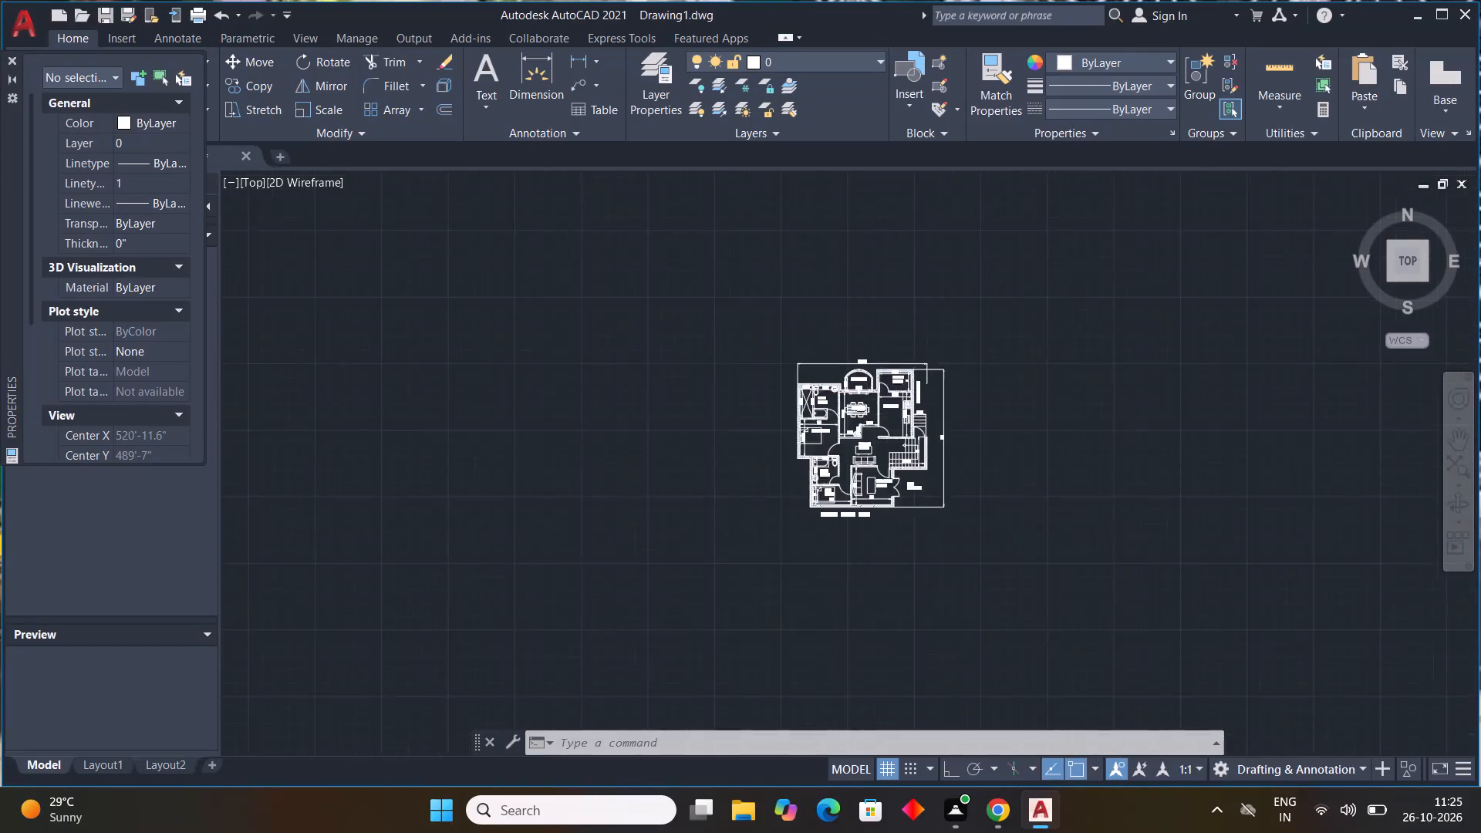
{"action": "middle_click_drag", "start_coordinate": [876, 443], "coordinate": [788, 430]}
{"action": "scroll", "coordinate": [791, 413], "scroll_direction": "up", "scroll_amount": 3}
{"action": "scroll", "coordinate": [801, 418], "scroll_direction": "down", "scroll_amount": 3}
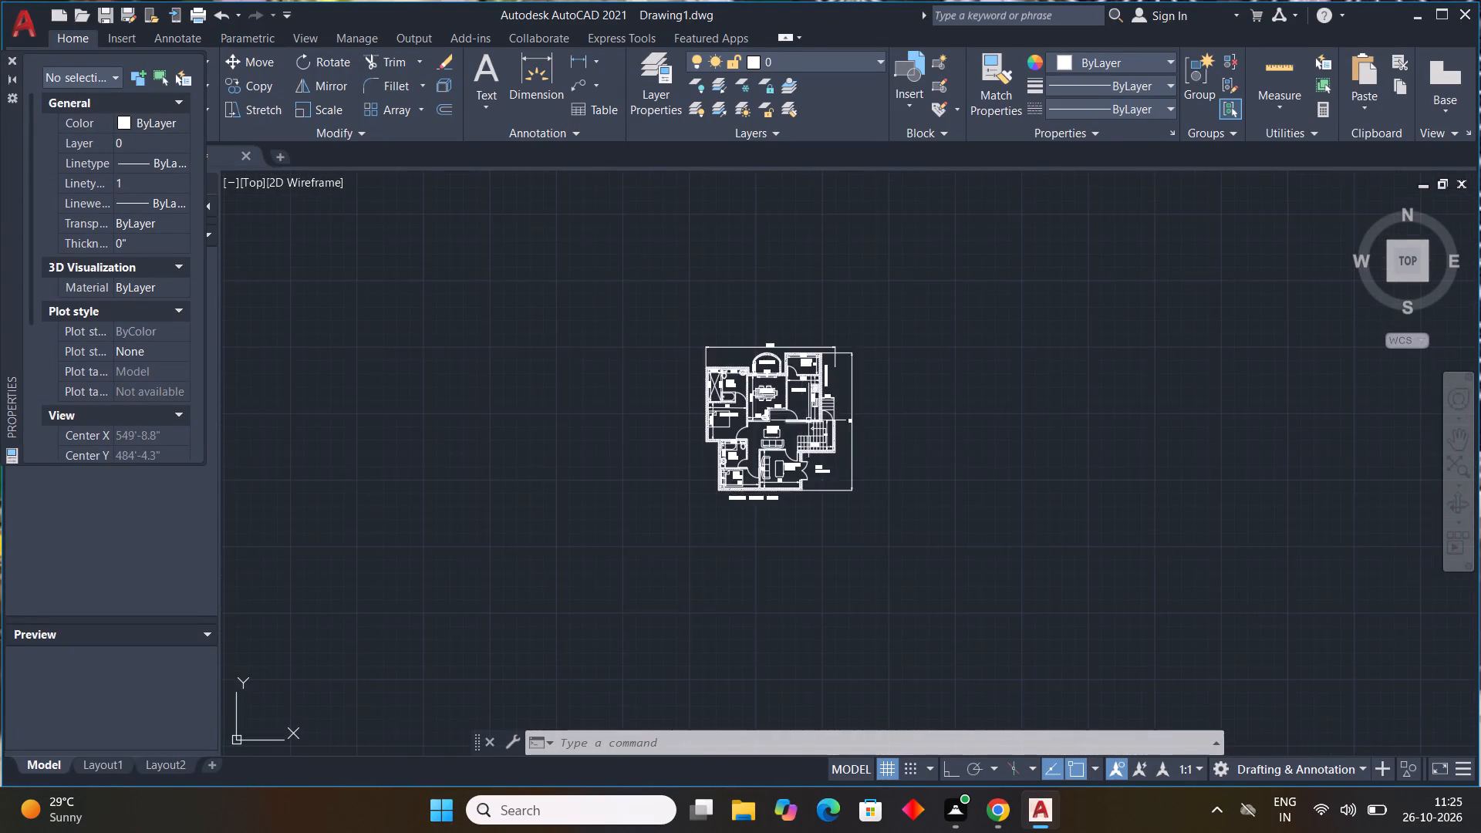
{"action": "scroll", "coordinate": [809, 417], "scroll_direction": "up", "scroll_amount": 3}
{"action": "middle_click_drag", "start_coordinate": [819, 414], "coordinate": [807, 467]}
{"action": "scroll", "coordinate": [811, 469], "scroll_direction": "down", "scroll_amount": 2}
{"action": "middle_click_drag", "start_coordinate": [780, 444], "coordinate": [775, 466]}
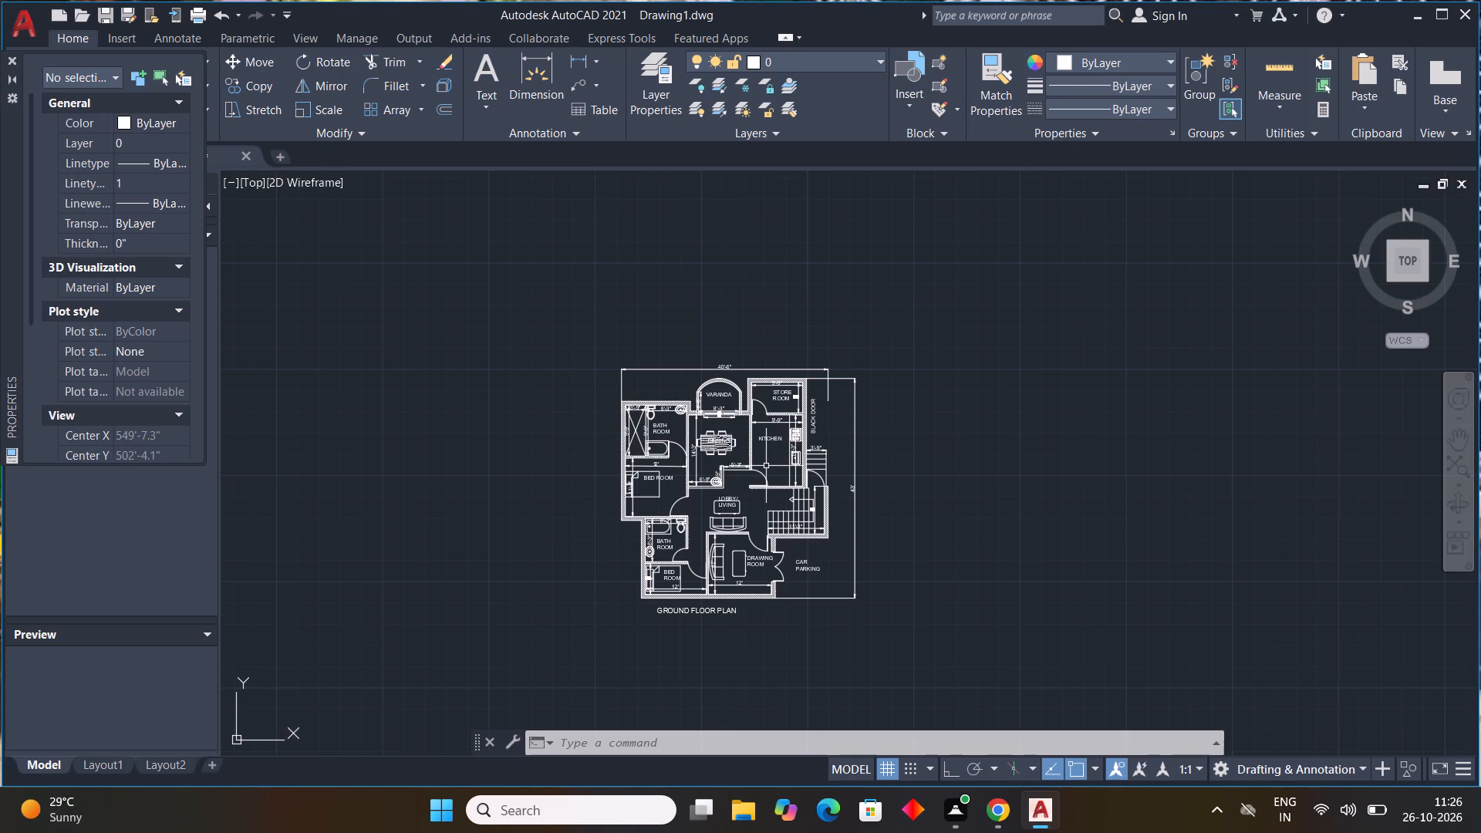
{"action": "scroll", "coordinate": [899, 450], "scroll_direction": "down", "scroll_amount": 1}
{"action": "middle_click_drag", "start_coordinate": [889, 481], "coordinate": [846, 454]}
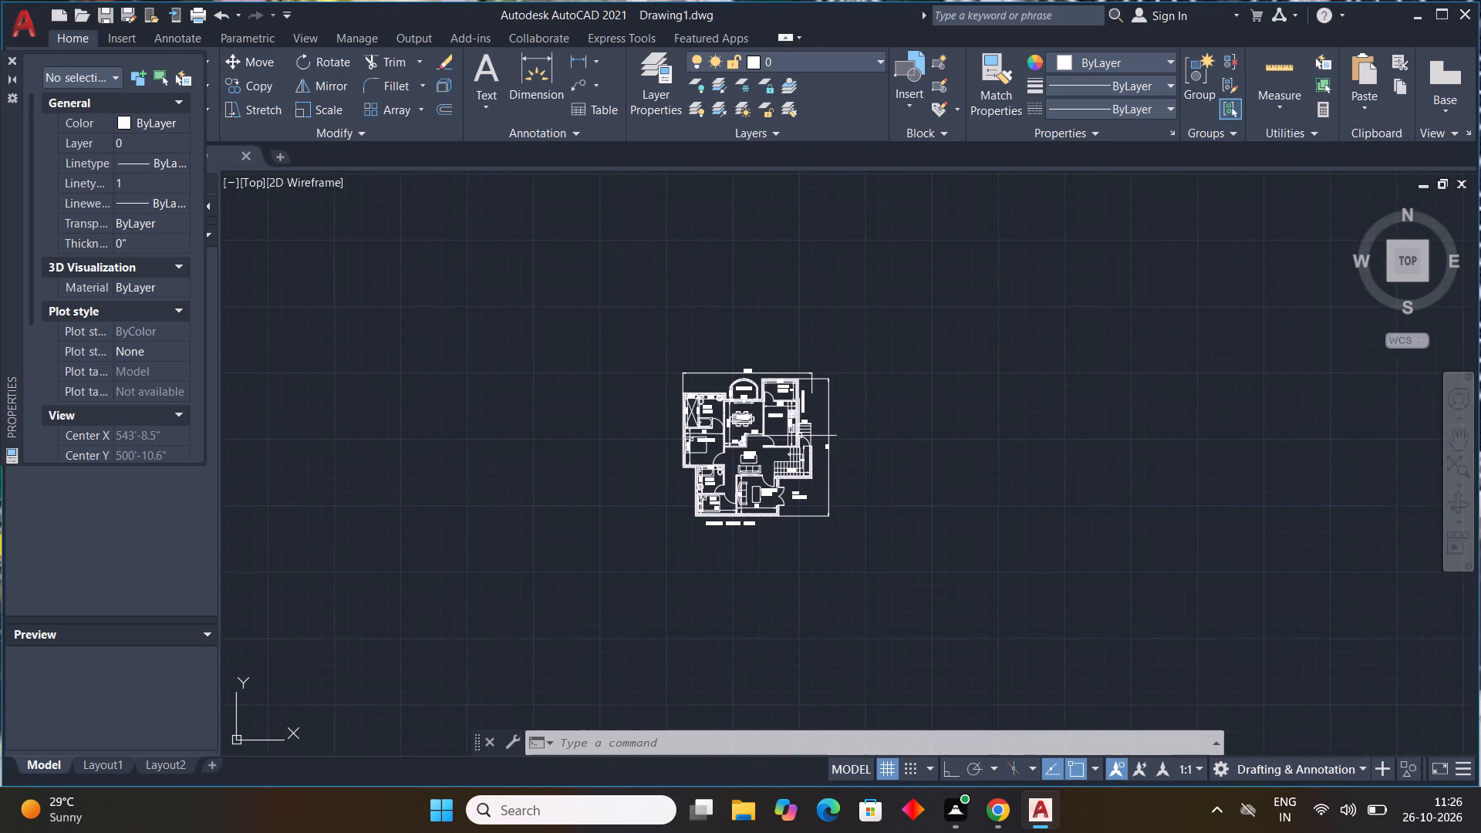
{"action": "scroll", "coordinate": [746, 424], "scroll_direction": "up", "scroll_amount": 3}
{"action": "middle_click_drag", "start_coordinate": [863, 484], "coordinate": [829, 383]}
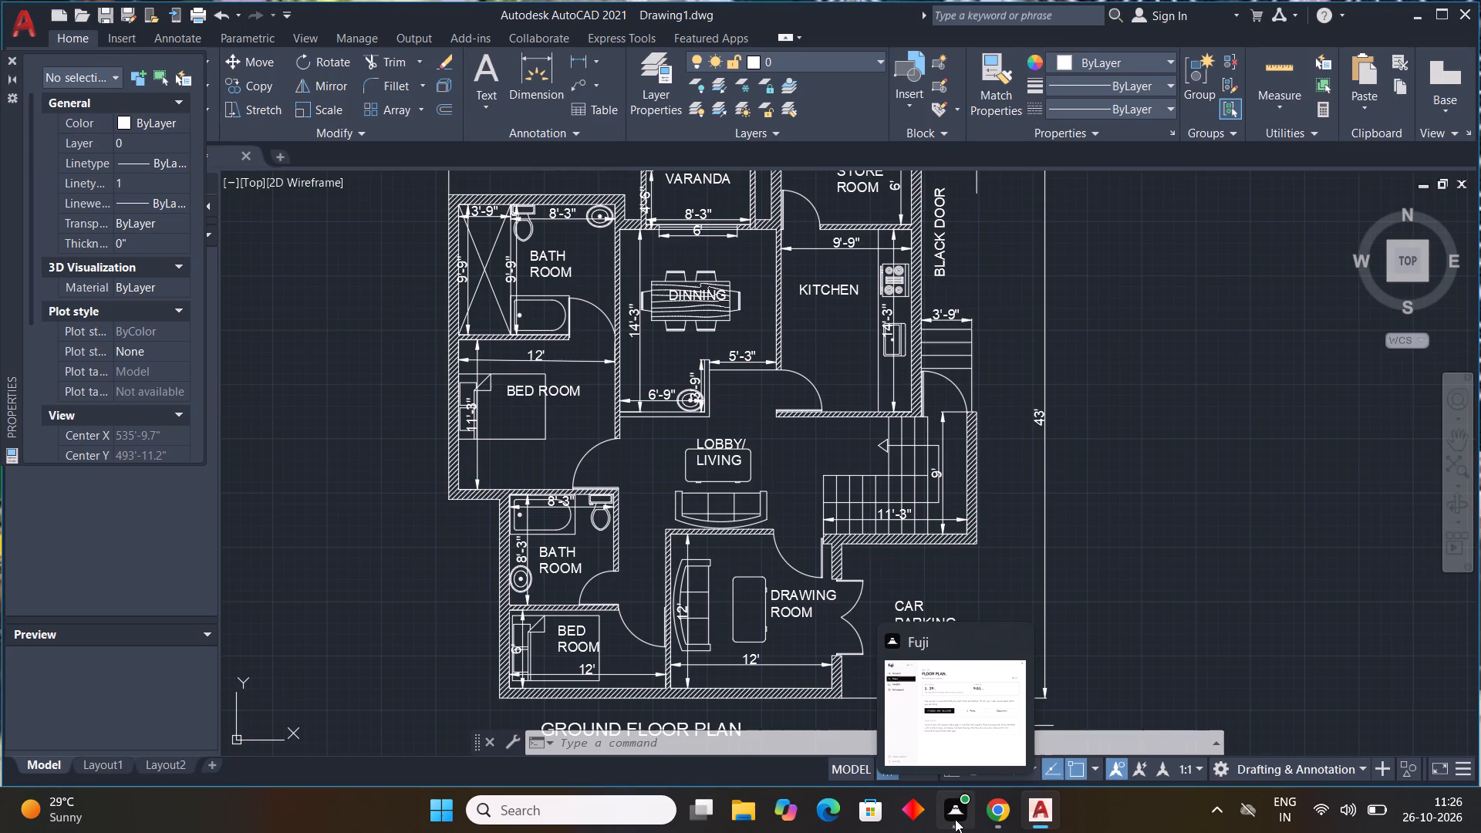
{"action": "left_click", "coordinate": [1145, 636]}
{"action": "middle_click_drag", "start_coordinate": [1283, 629], "coordinate": [1273, 636]}
{"action": "scroll", "coordinate": [1273, 636], "scroll_direction": "down", "scroll_amount": 3}
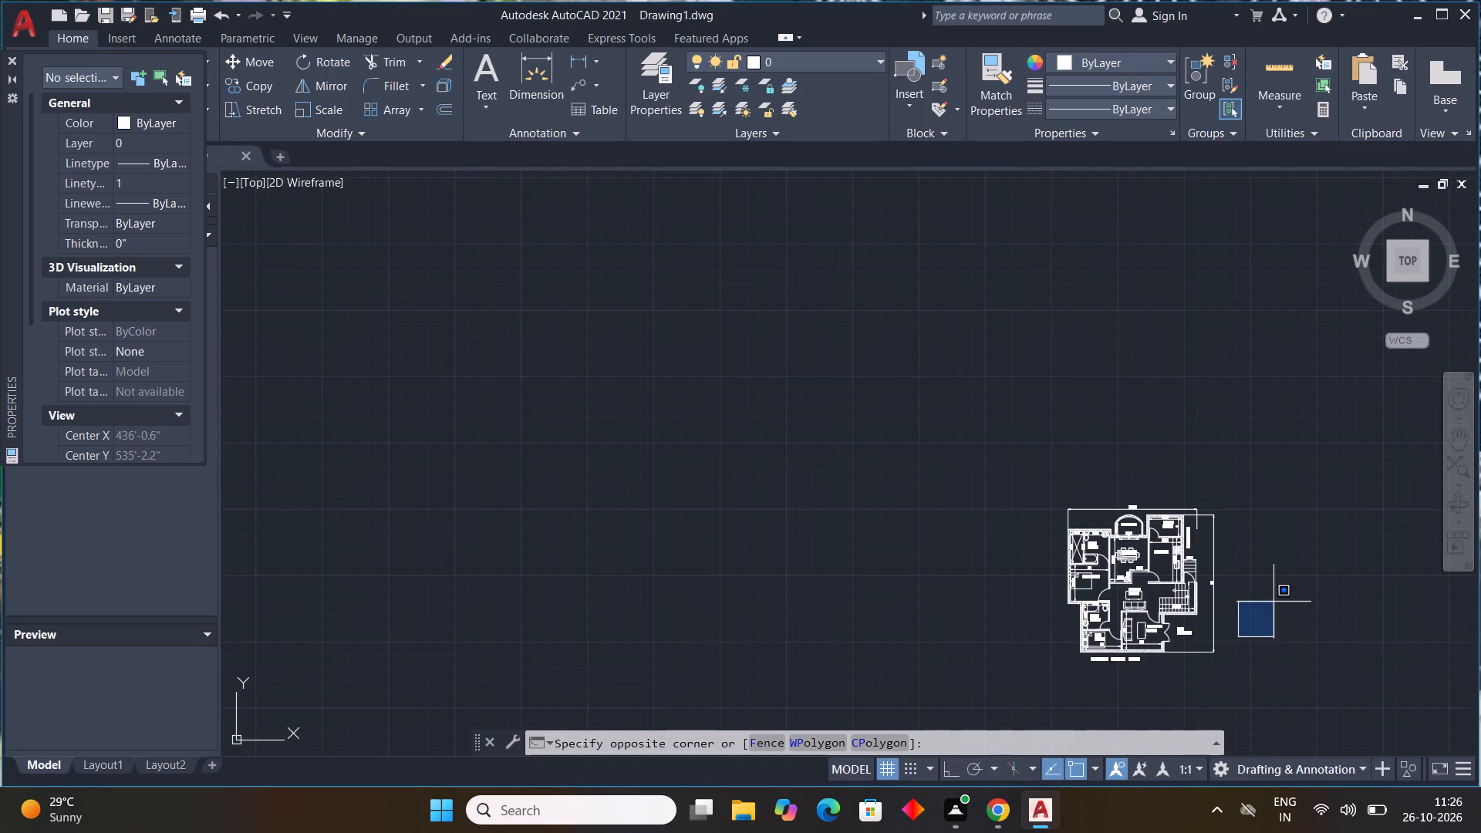
{"action": "left_click", "coordinate": [1298, 560]}
{"action": "middle_click_drag", "start_coordinate": [1273, 549], "coordinate": [1015, 458]}
{"action": "scroll", "coordinate": [960, 504], "scroll_direction": "up", "scroll_amount": 2}
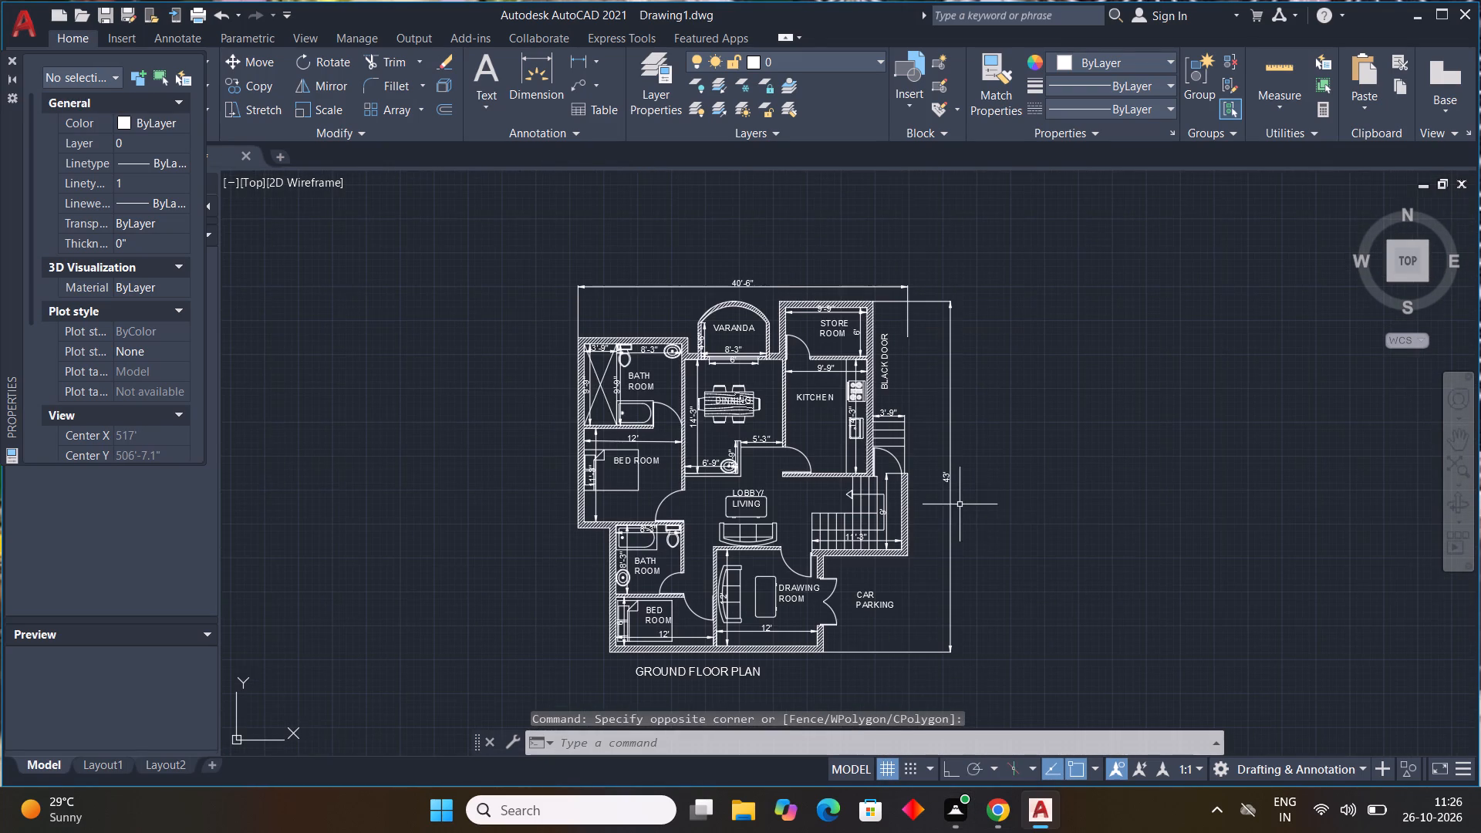
{"action": "middle_click_drag", "start_coordinate": [1038, 514], "coordinate": [1038, 473]}
{"action": "scroll", "coordinate": [798, 475], "scroll_direction": "up", "scroll_amount": 2}
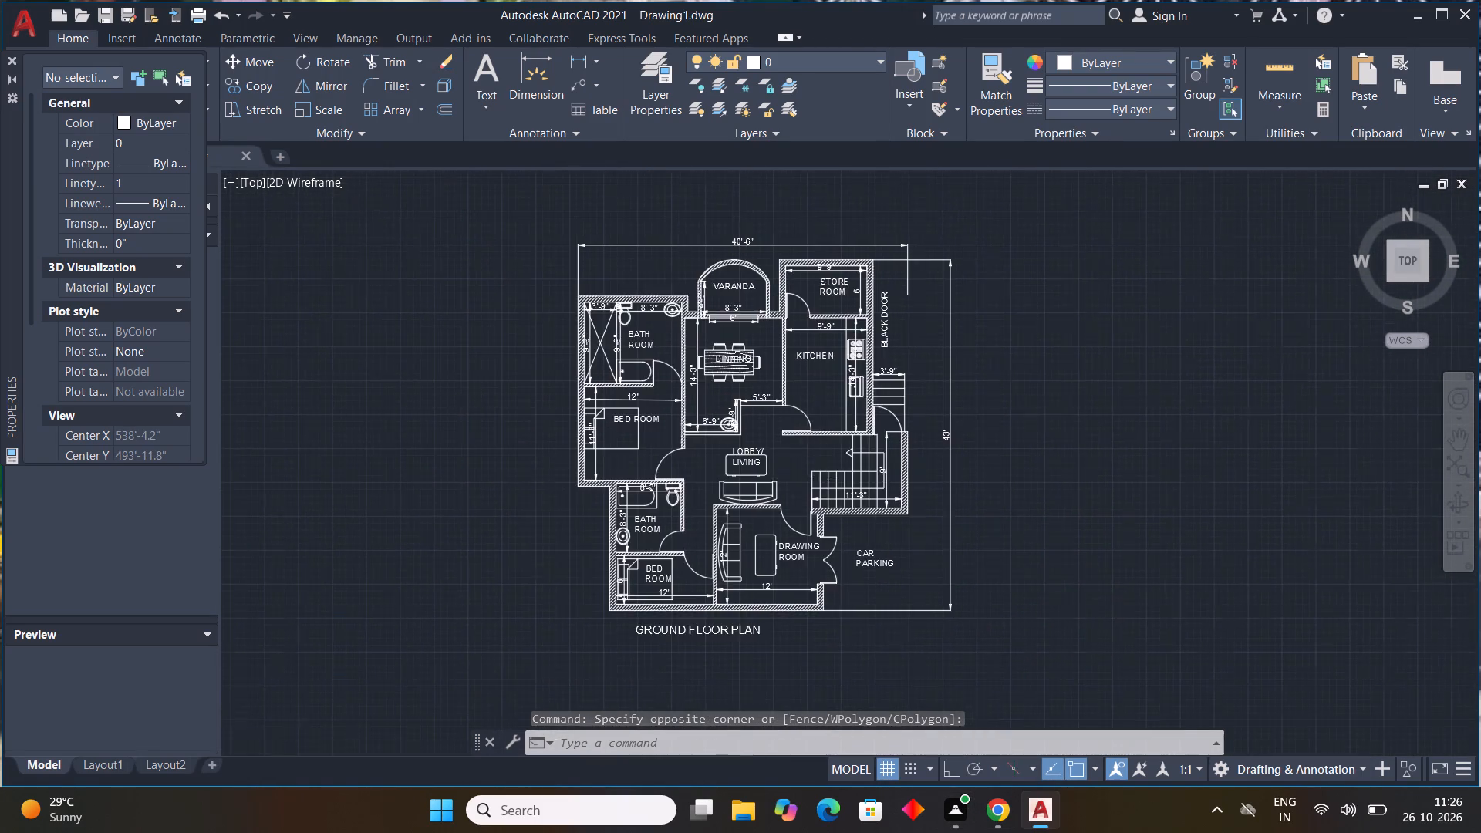
{"action": "scroll", "coordinate": [798, 473], "scroll_direction": "up", "scroll_amount": 2}
{"action": "scroll", "coordinate": [798, 468], "scroll_direction": "down", "scroll_amount": 9}
{"action": "scroll", "coordinate": [808, 484], "scroll_direction": "up", "scroll_amount": 7}
{"action": "middle_click_drag", "start_coordinate": [796, 477], "coordinate": [807, 501]}
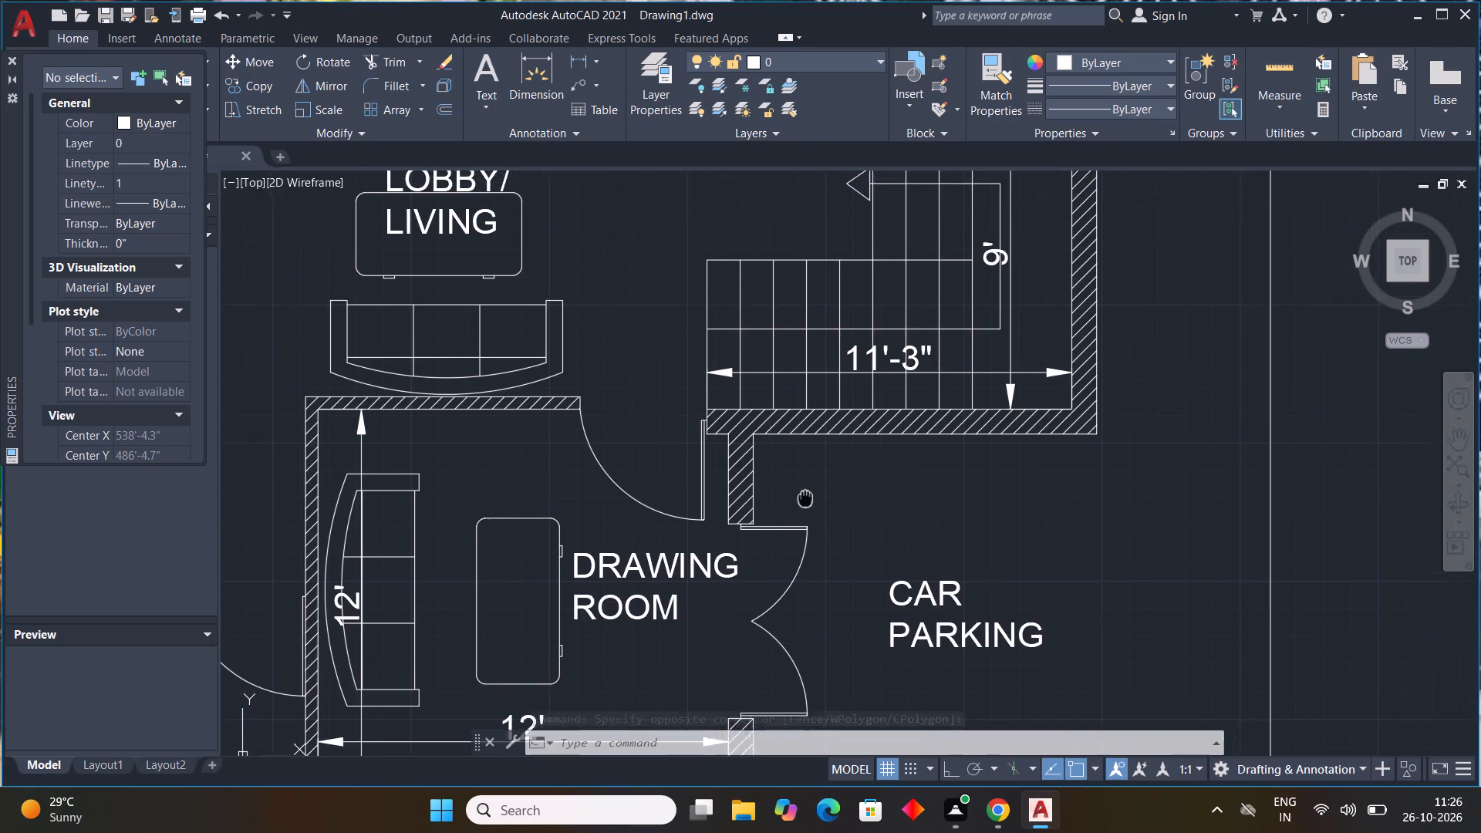
{"action": "middle_click_drag", "start_coordinate": [807, 501], "coordinate": [952, 572]}
{"action": "scroll", "coordinate": [932, 569], "scroll_direction": "down", "scroll_amount": 1}
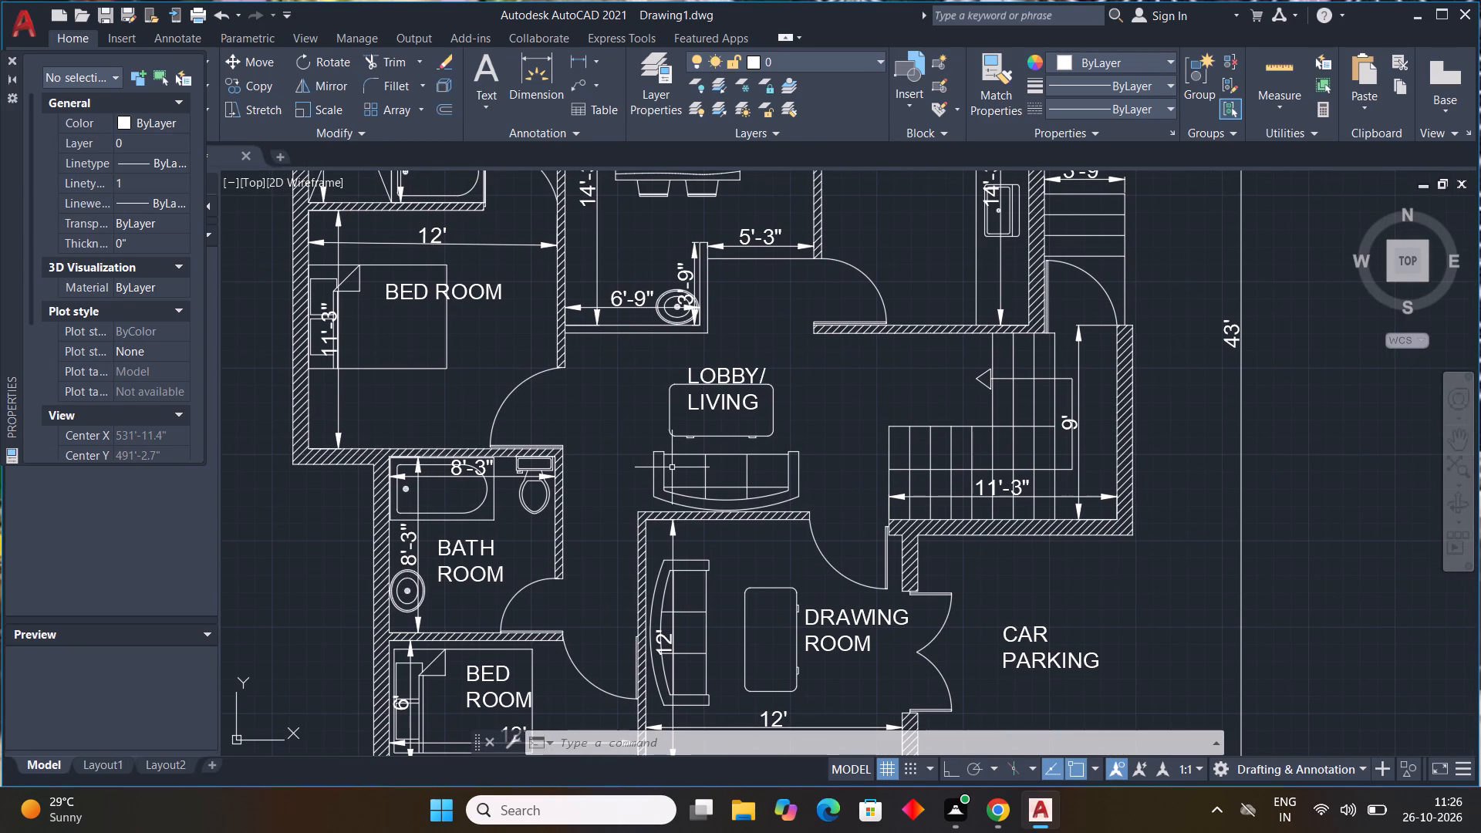
{"action": "scroll", "coordinate": [702, 457], "scroll_direction": "down", "scroll_amount": 1}
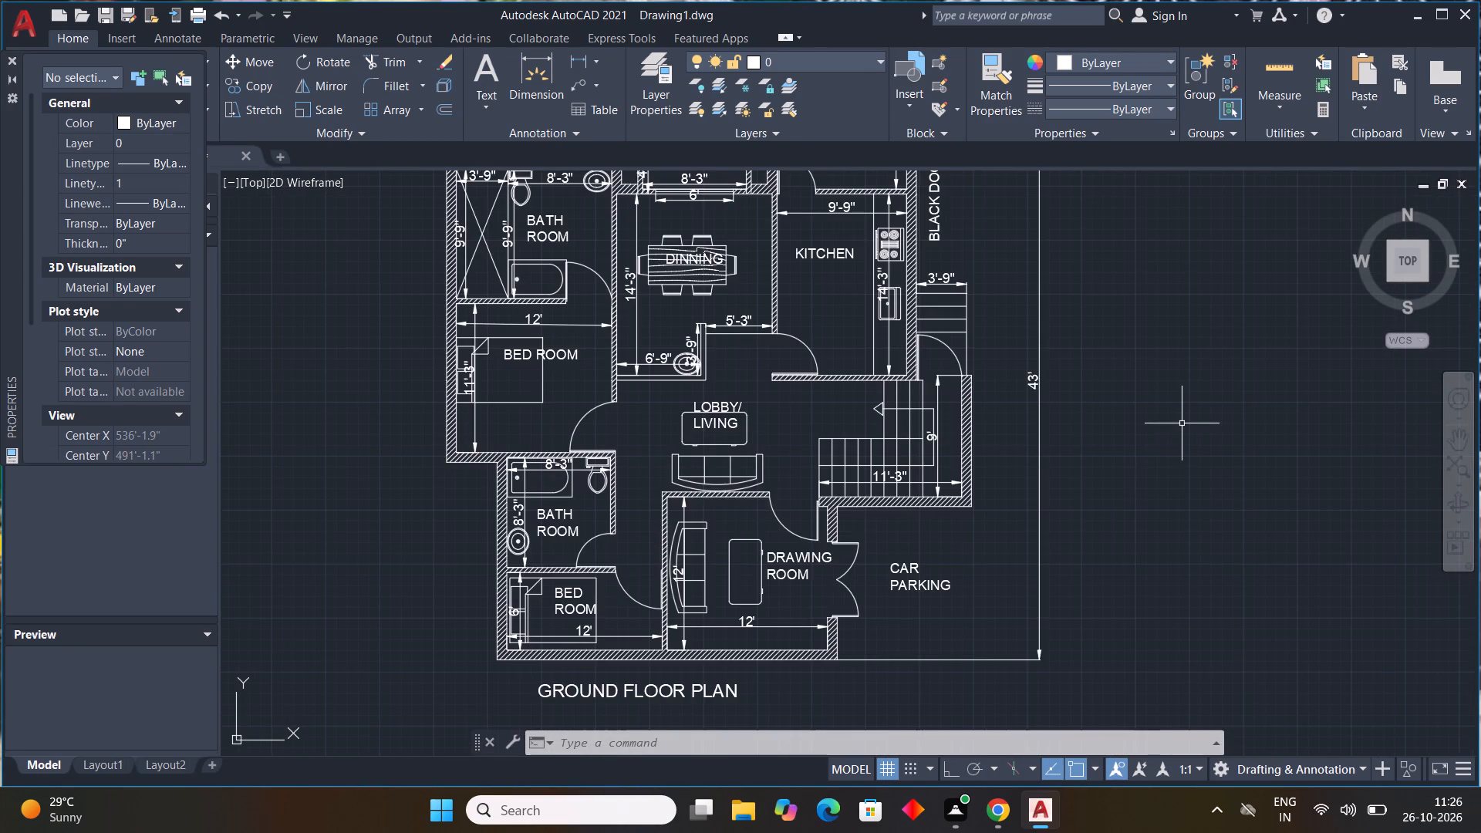
Save the drawing in the Documents folder under the file name TASK-12.
{"action": "key", "text": "ctrl+s"}
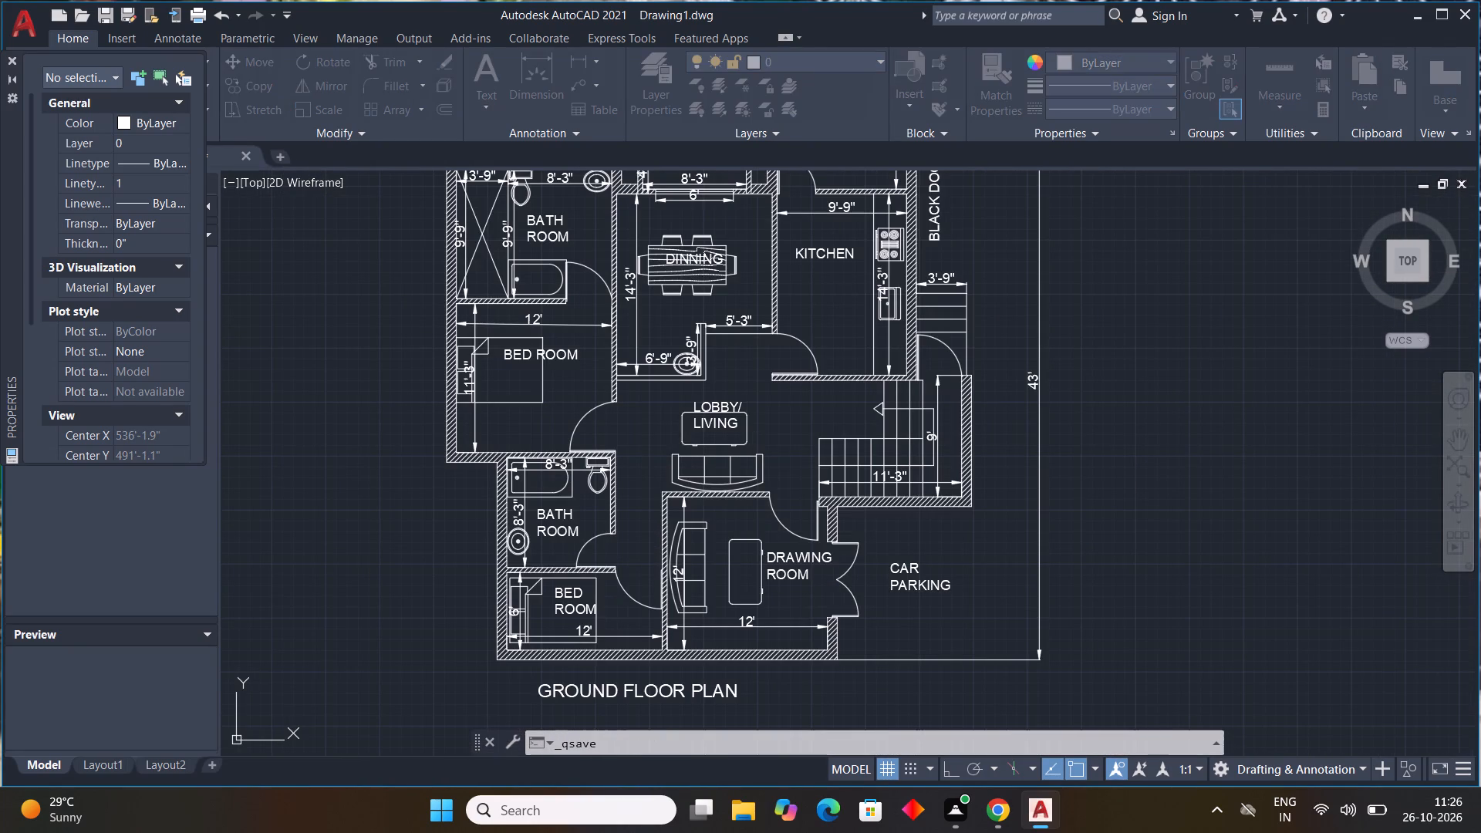
{"action": "left_click_drag", "start_coordinate": [734, 582], "coordinate": [440, 572]}
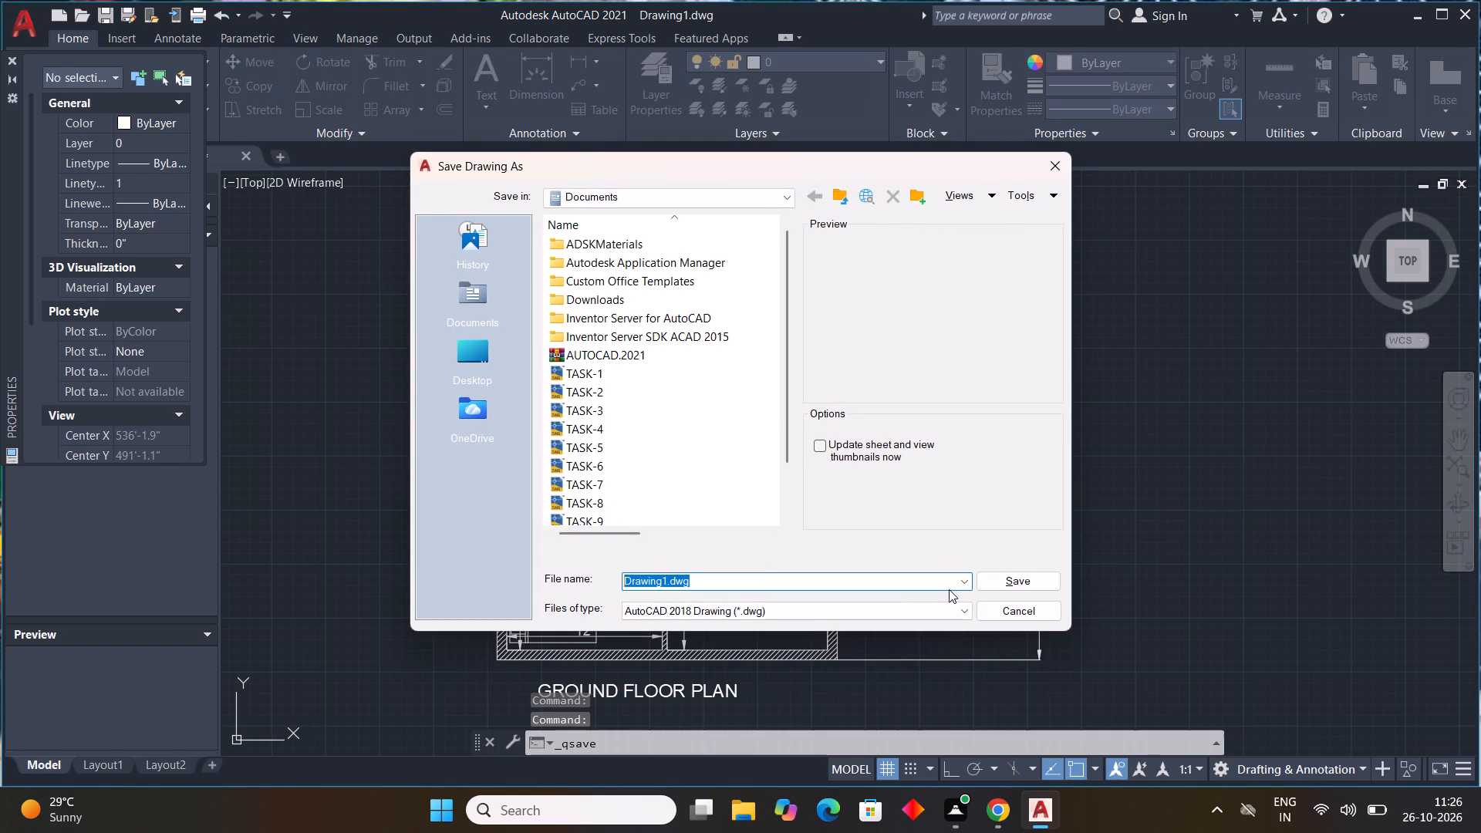
{"action": "type", "text": "TASK"}
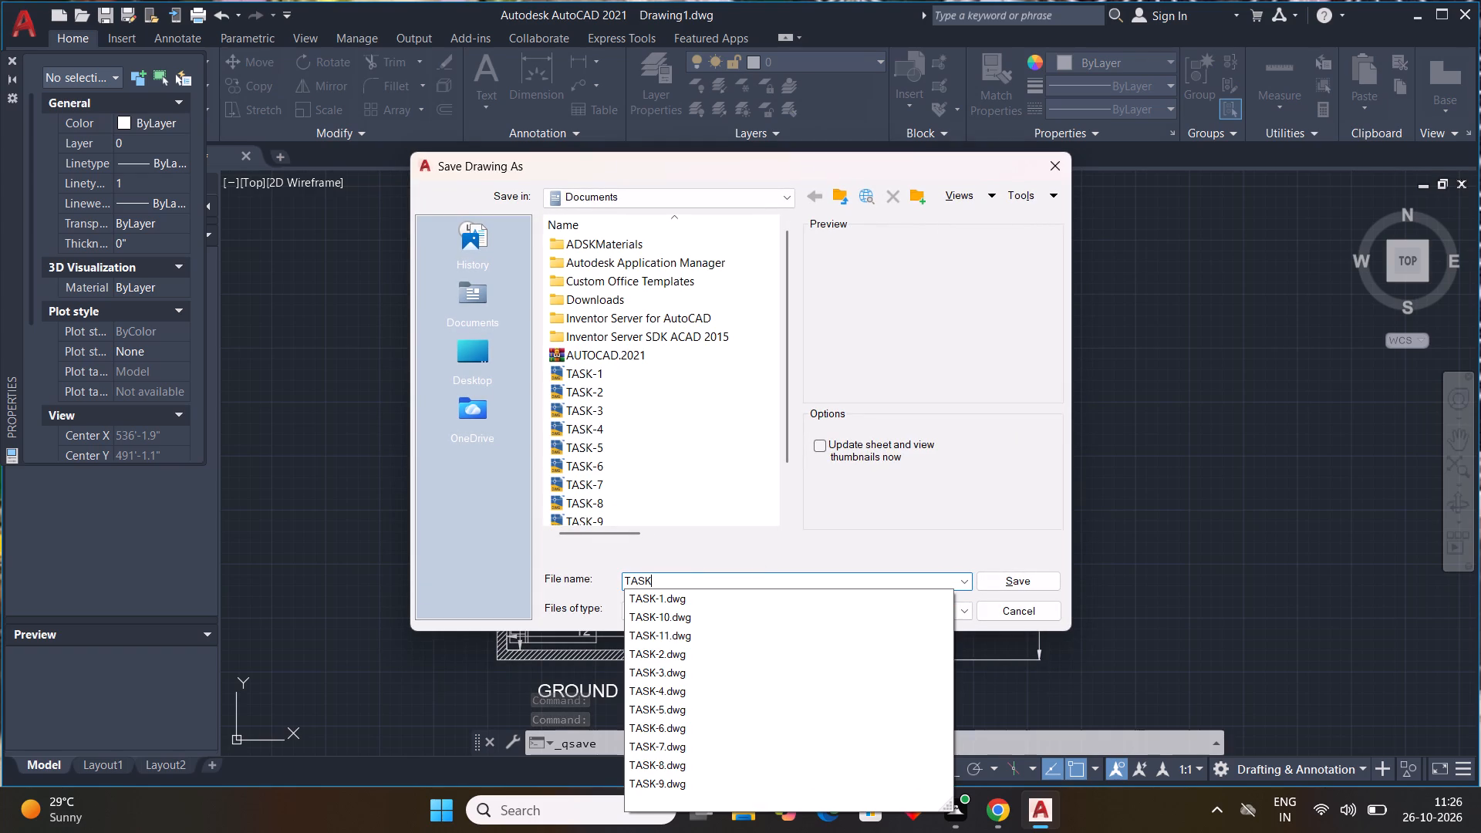
{"action": "key", "text": "minus"}
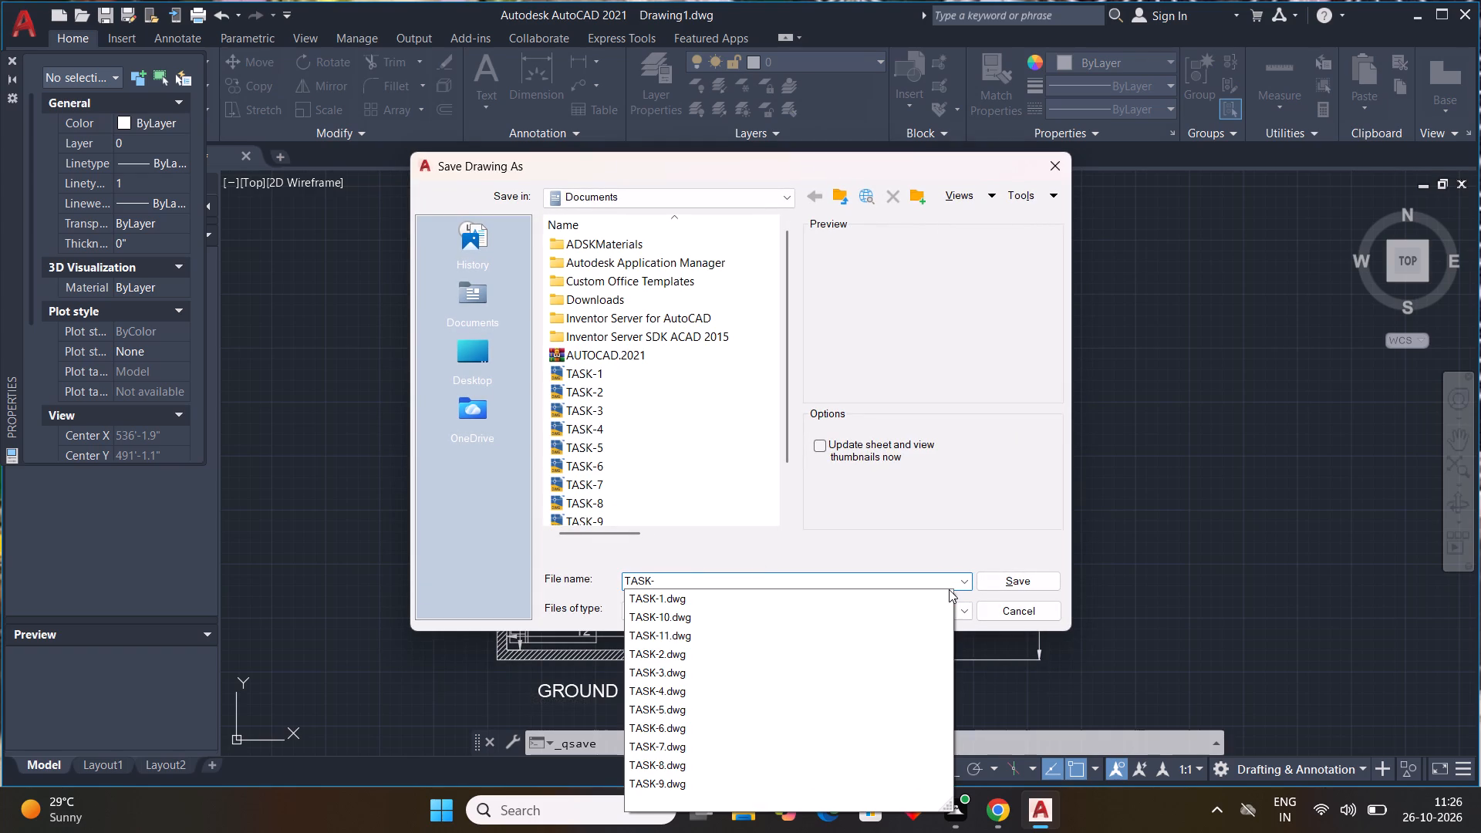
{"action": "type", "text": "12"}
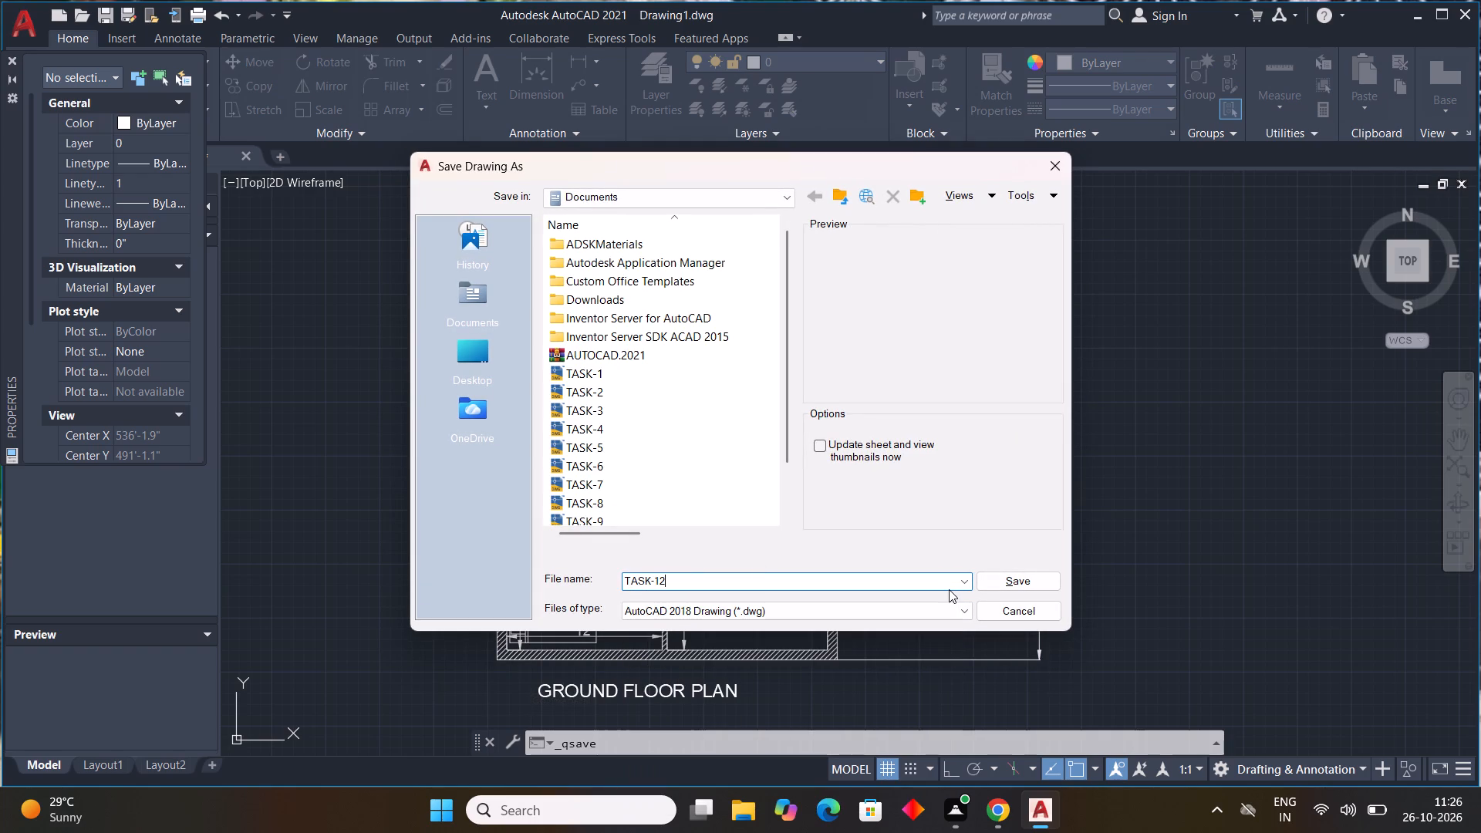
{"action": "left_click", "coordinate": [1008, 578]}
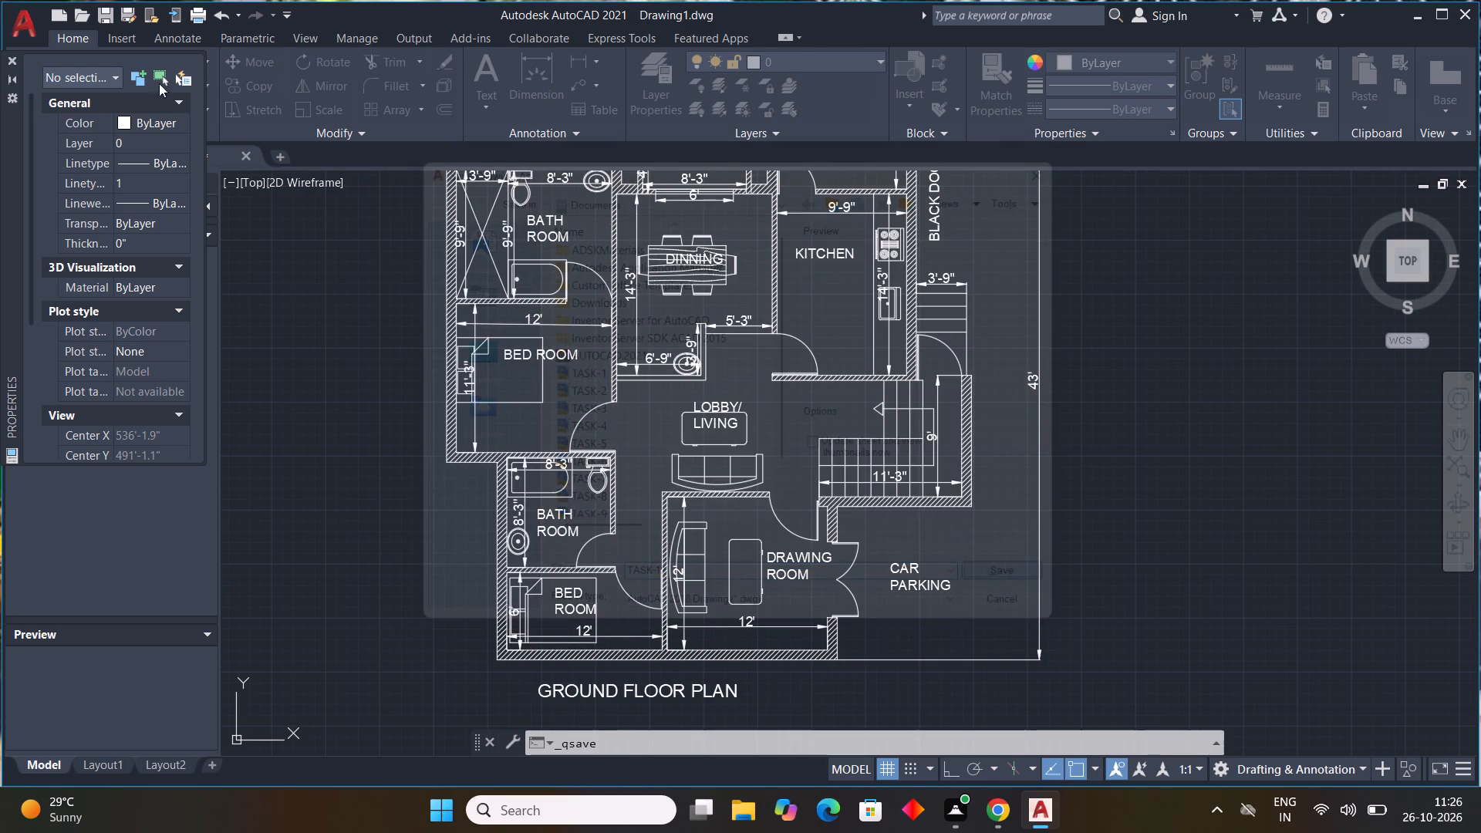
Save the drawing again with Save As under the same name, TASK-12, replacing the existing file.
{"action": "left_click", "coordinate": [22, 30]}
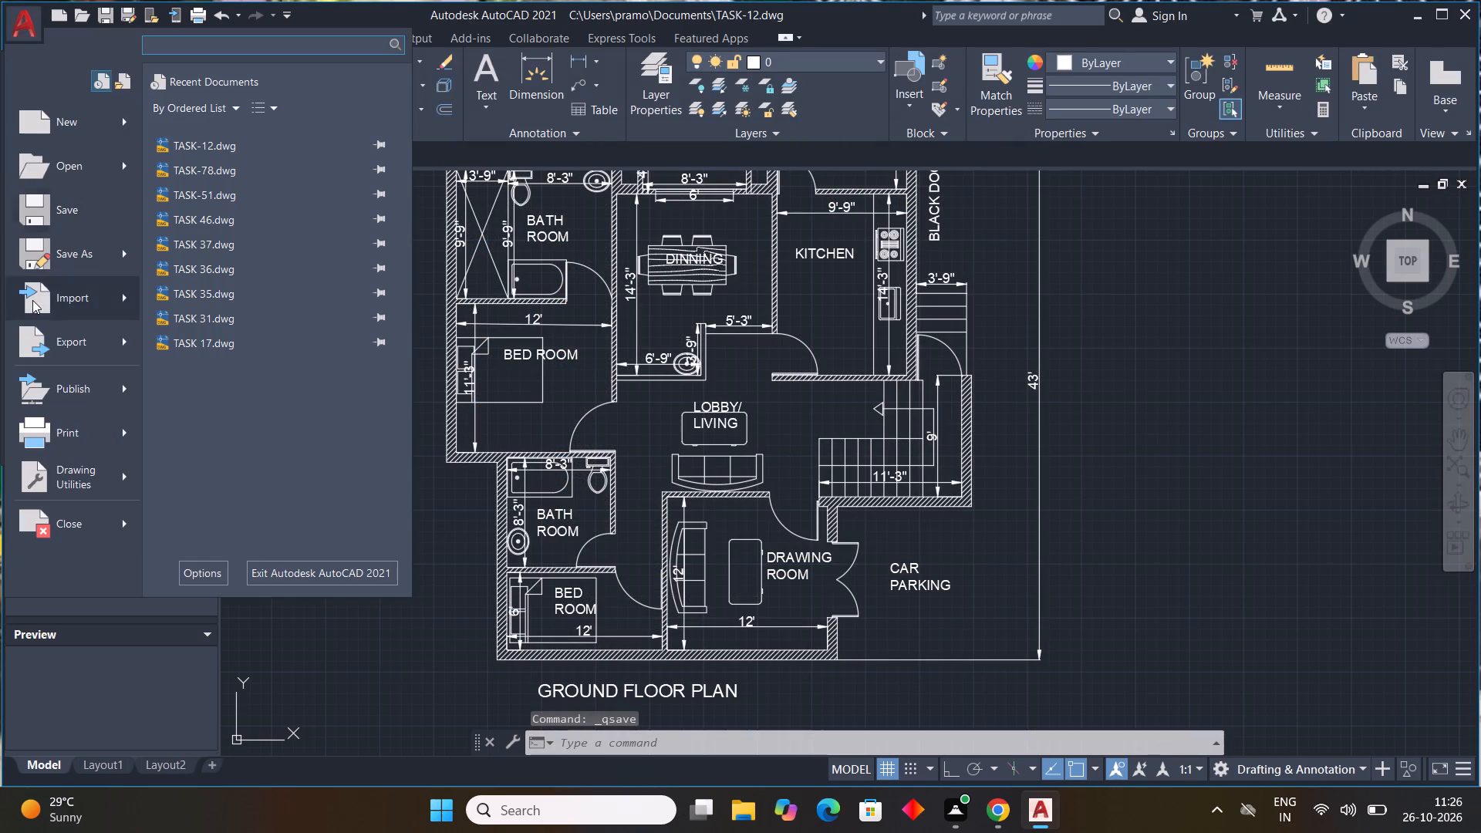
{"action": "left_click", "coordinate": [101, 252]}
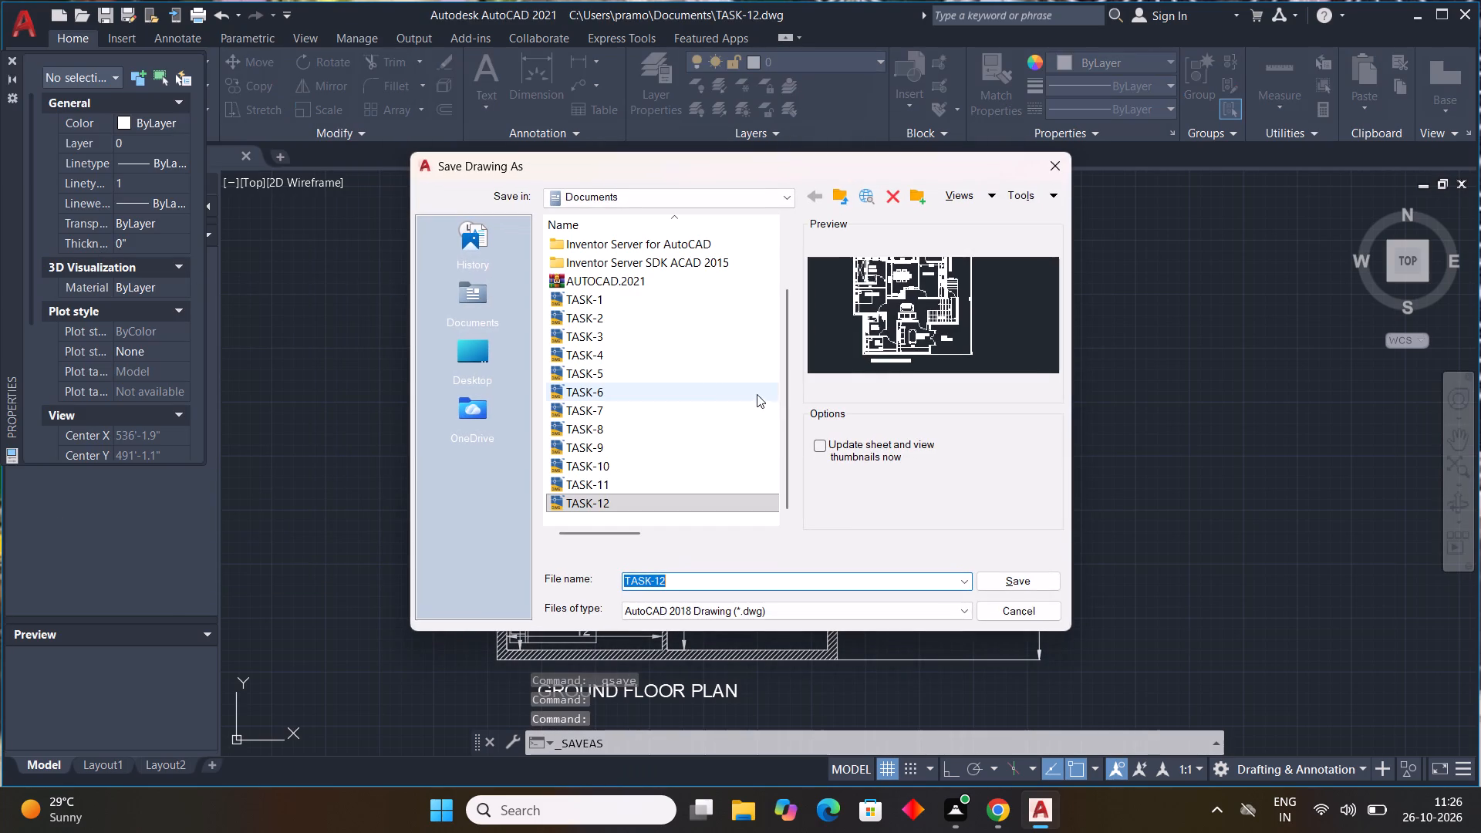
{"action": "left_click", "coordinate": [992, 578]}
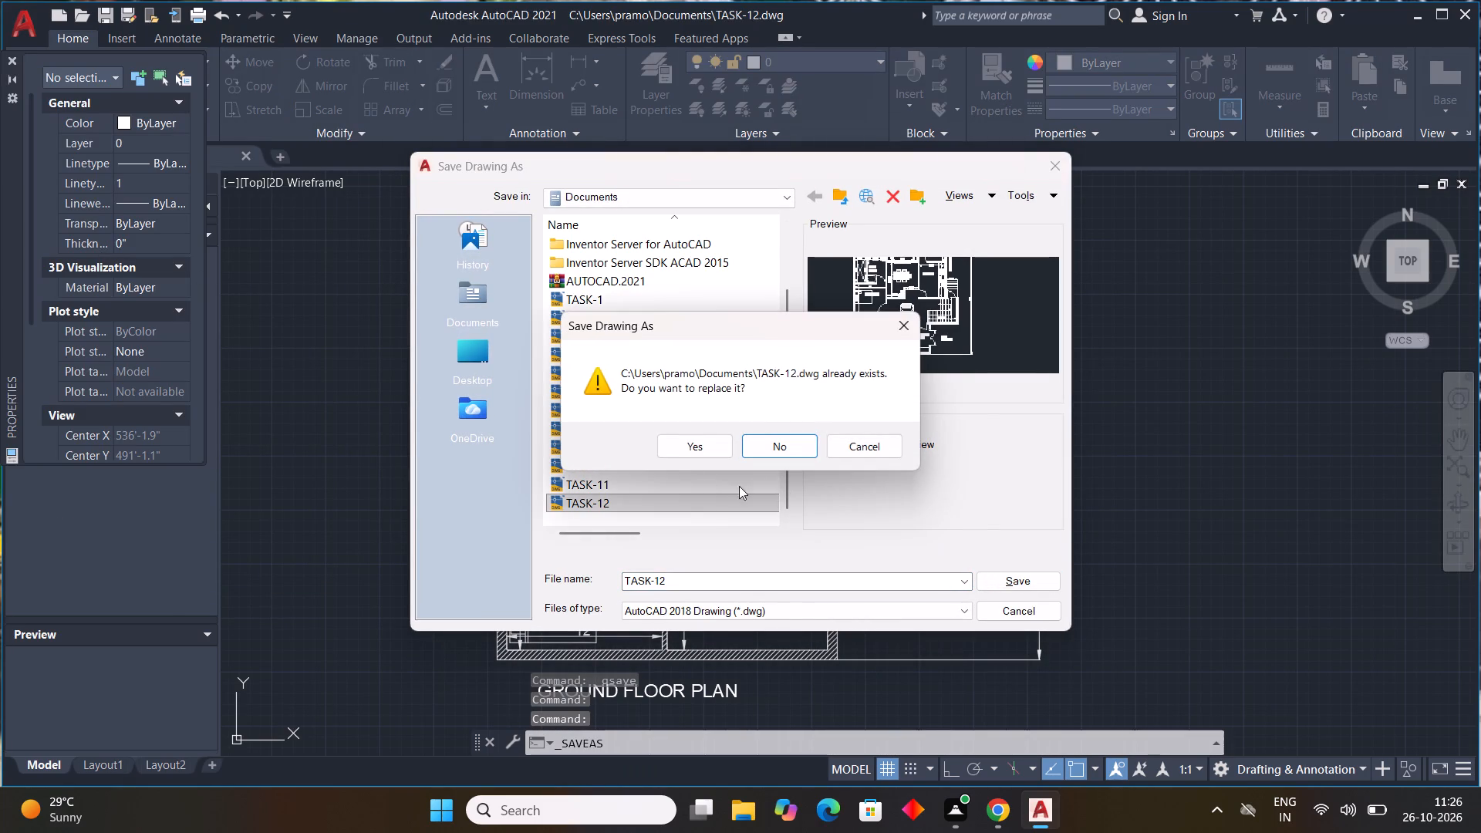
{"action": "left_click", "coordinate": [682, 448]}
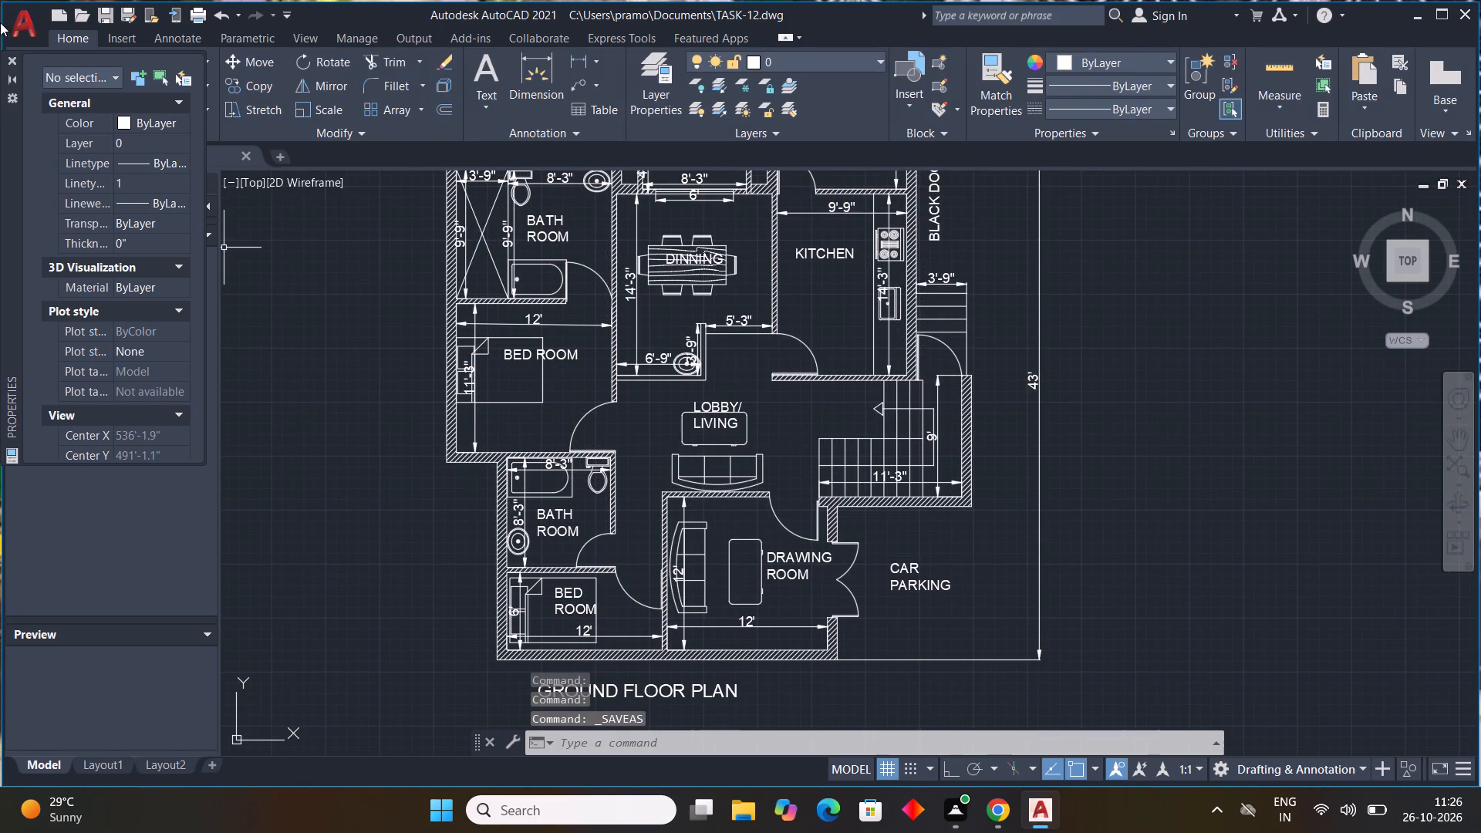
Start a plot of the drawing and choose AutoCAD PDF (High Quality Print).pc3 as the plotter.
{"action": "left_click", "coordinate": [14, 14]}
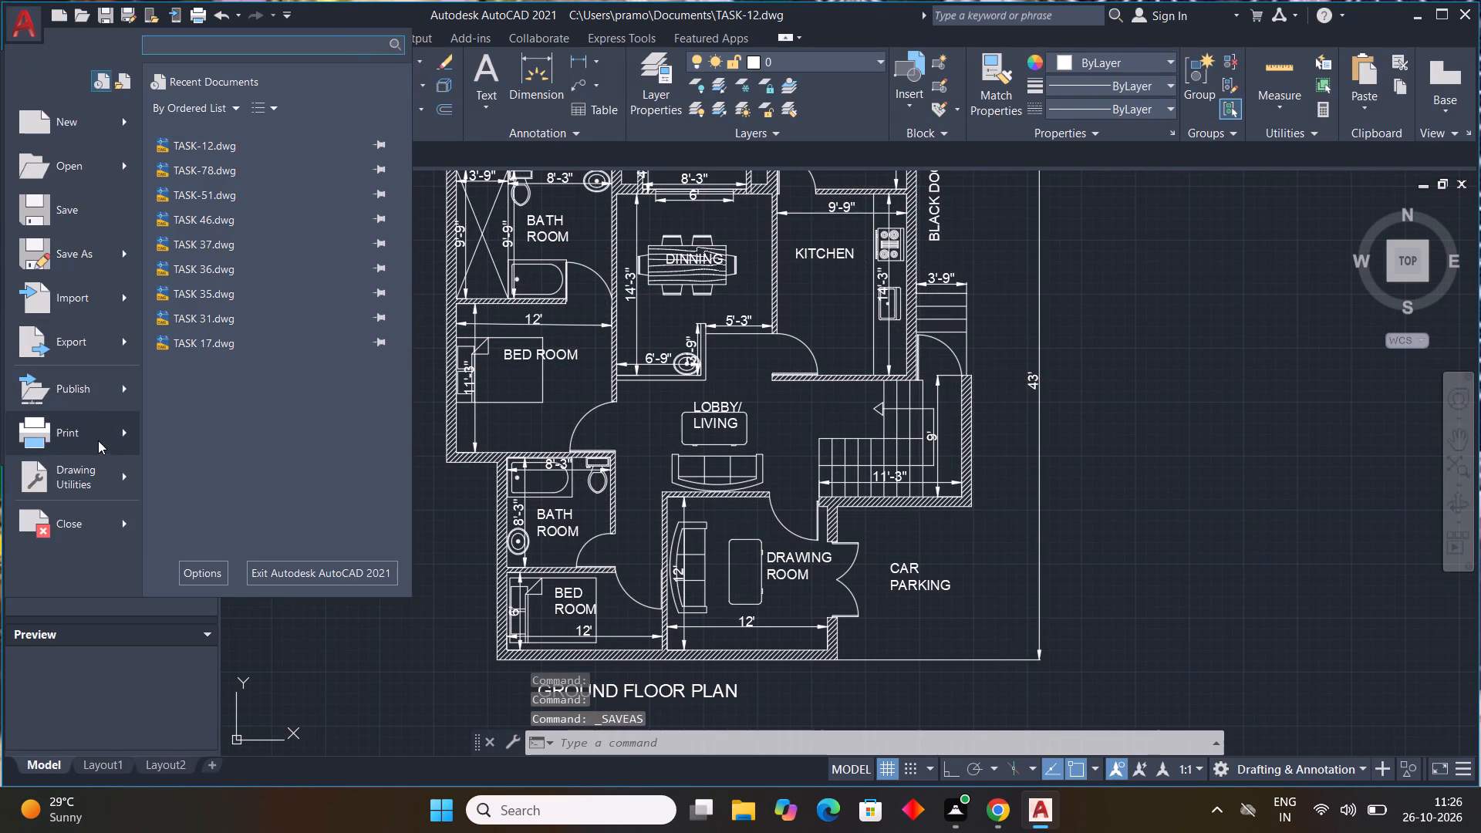
{"action": "left_click", "coordinate": [99, 430]}
{"action": "scroll", "coordinate": [380, 386], "scroll_direction": "down", "scroll_amount": 3}
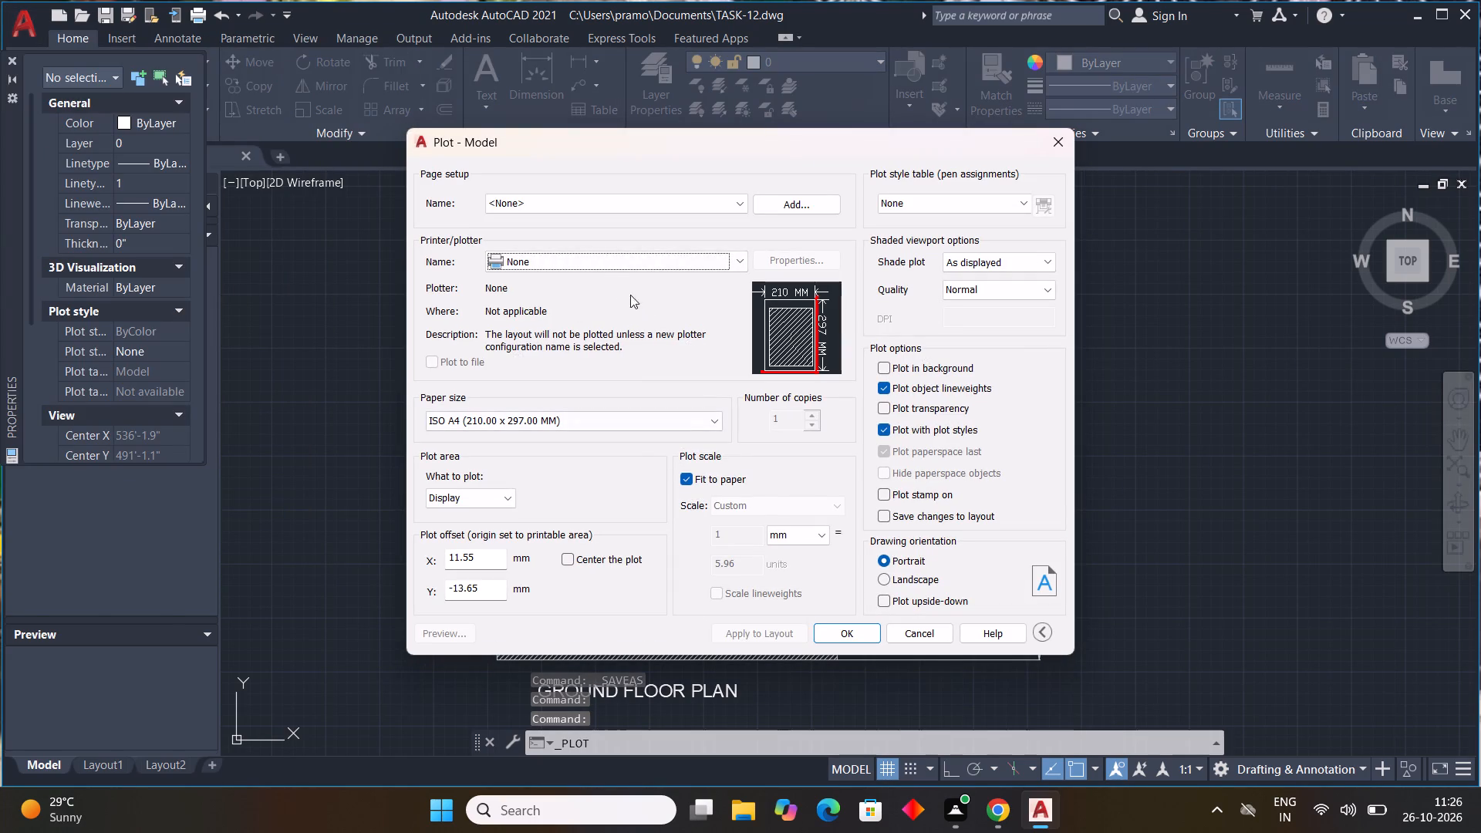
{"action": "left_click", "coordinate": [598, 263]}
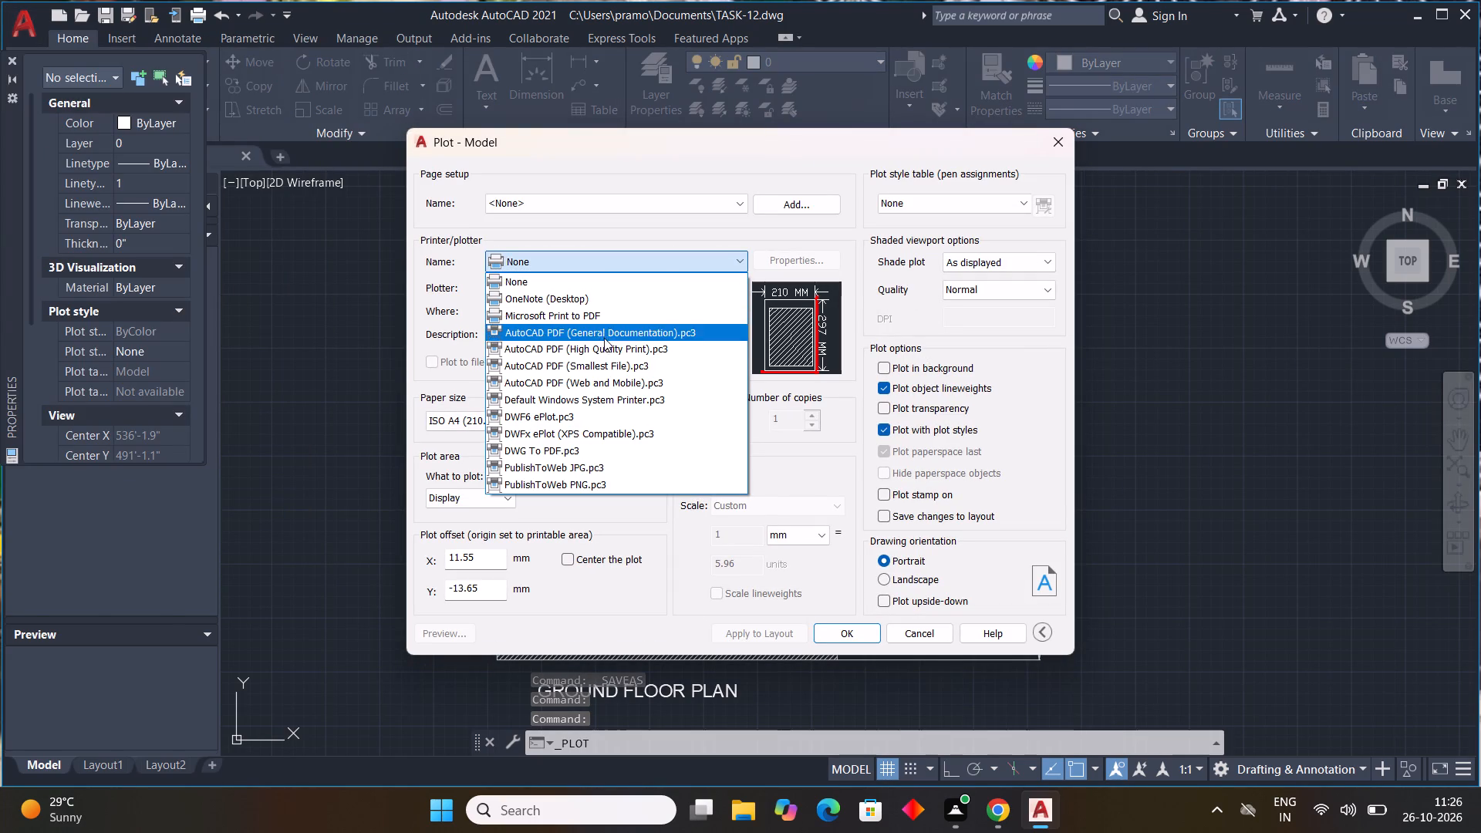
{"action": "left_click", "coordinate": [606, 347]}
Set the plot area to a window framing the whole floor plan with its title and overall dimensions.
{"action": "left_click", "coordinate": [487, 495]}
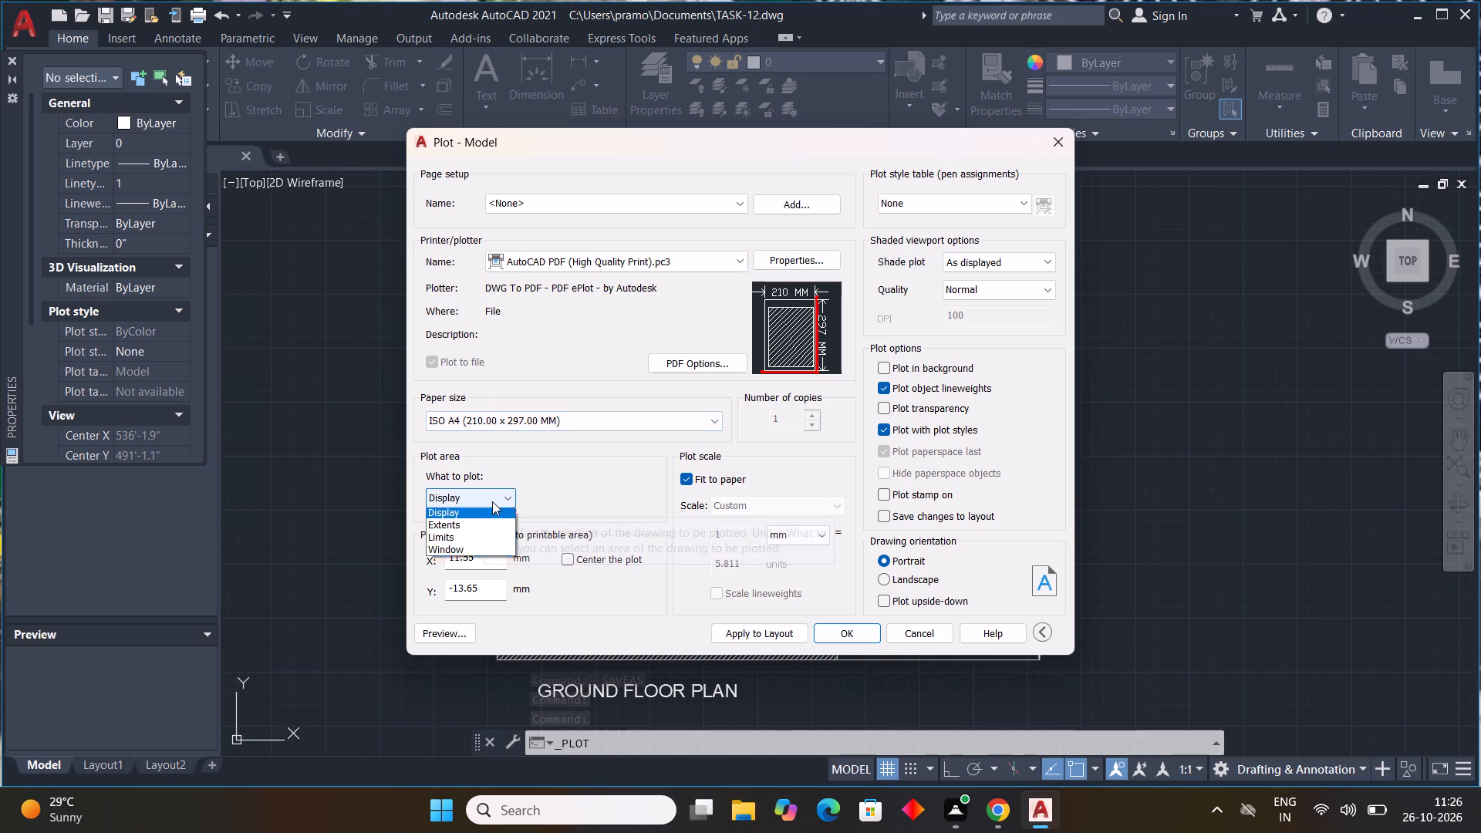
{"action": "left_click", "coordinate": [479, 553]}
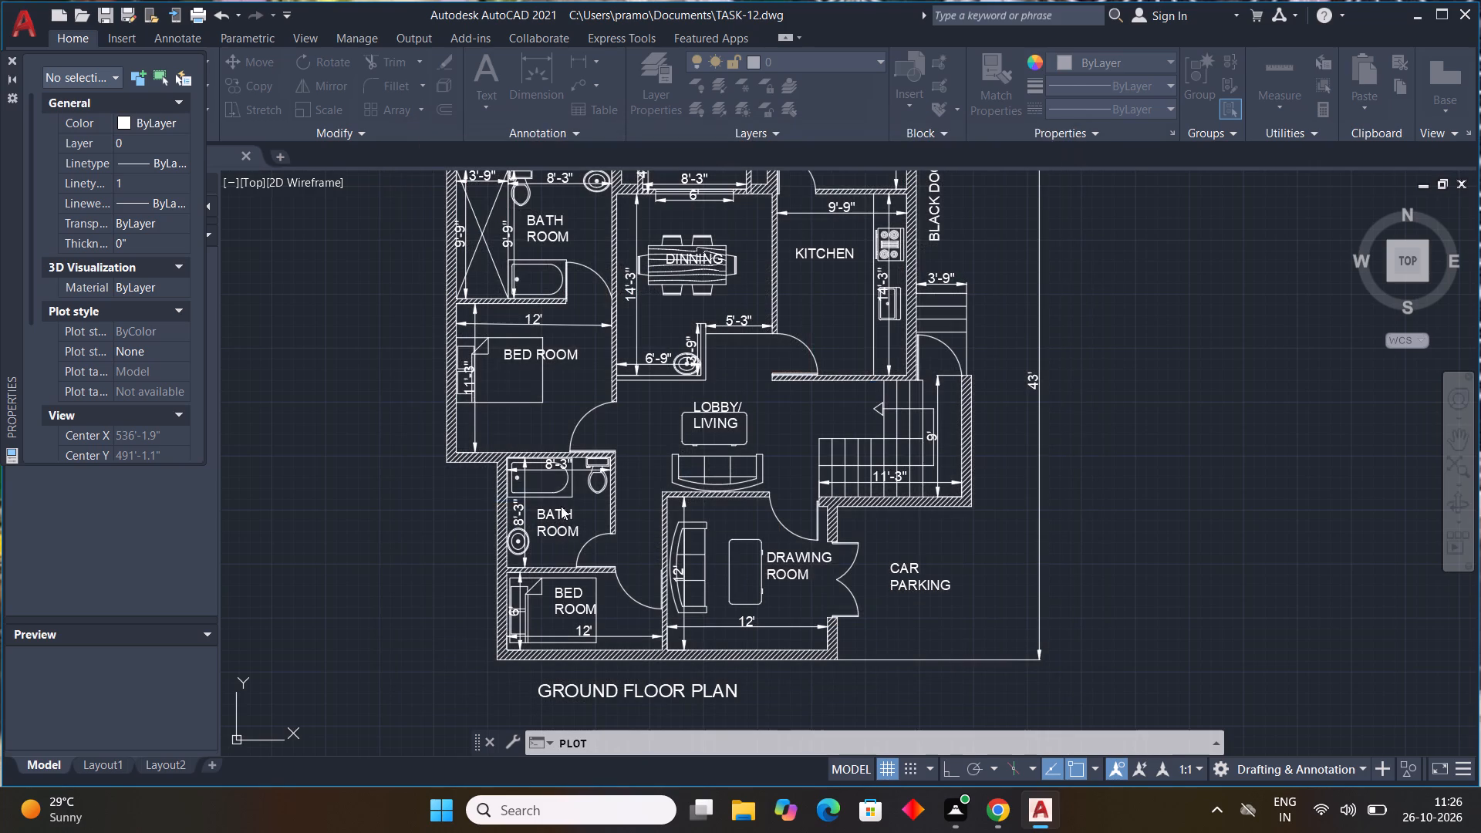
{"action": "scroll", "coordinate": [420, 349], "scroll_direction": "down", "scroll_amount": 3}
{"action": "middle_click_drag", "start_coordinate": [400, 300], "coordinate": [386, 369]}
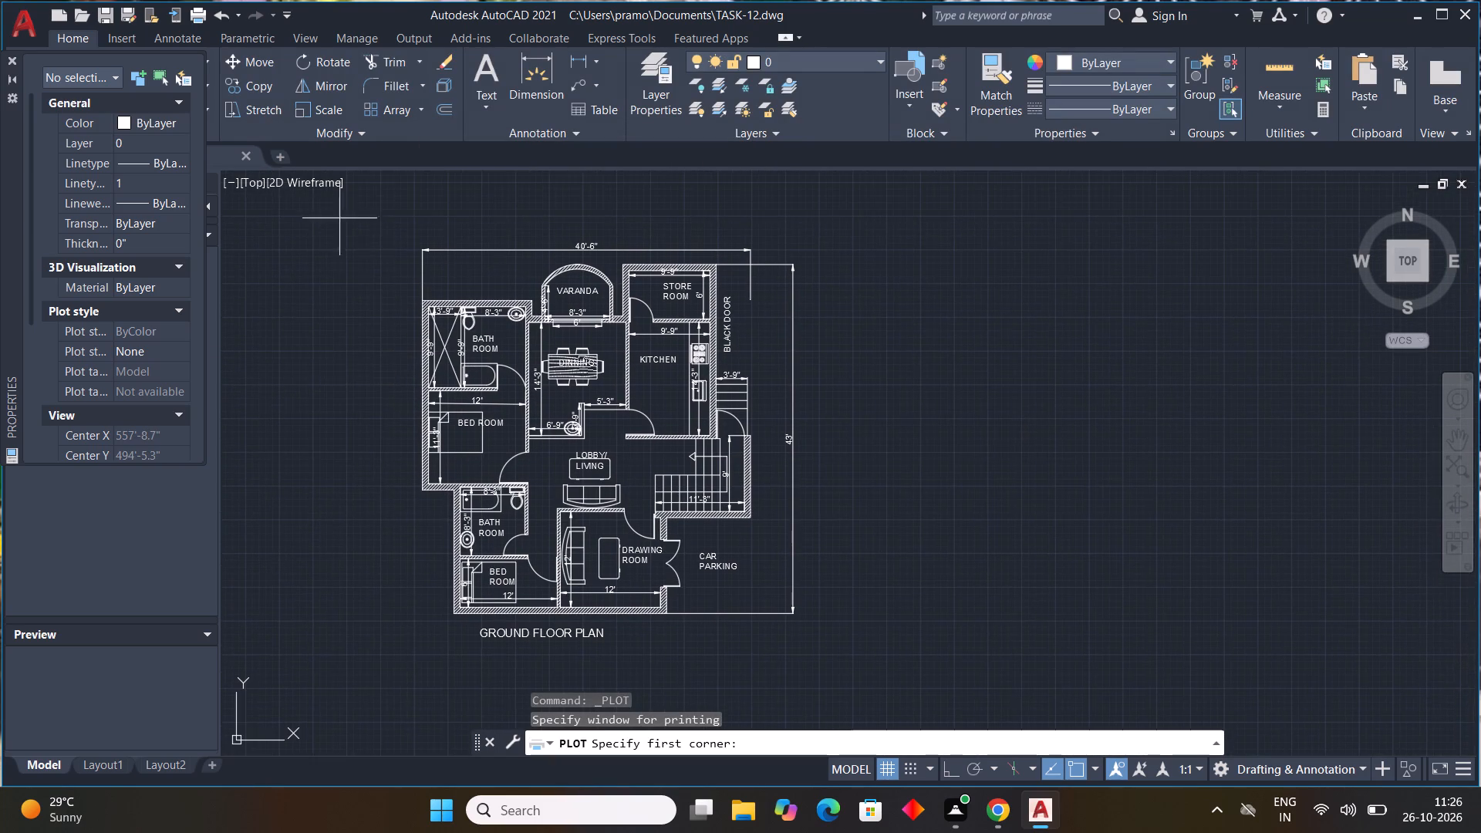
{"action": "left_click", "coordinate": [375, 214]}
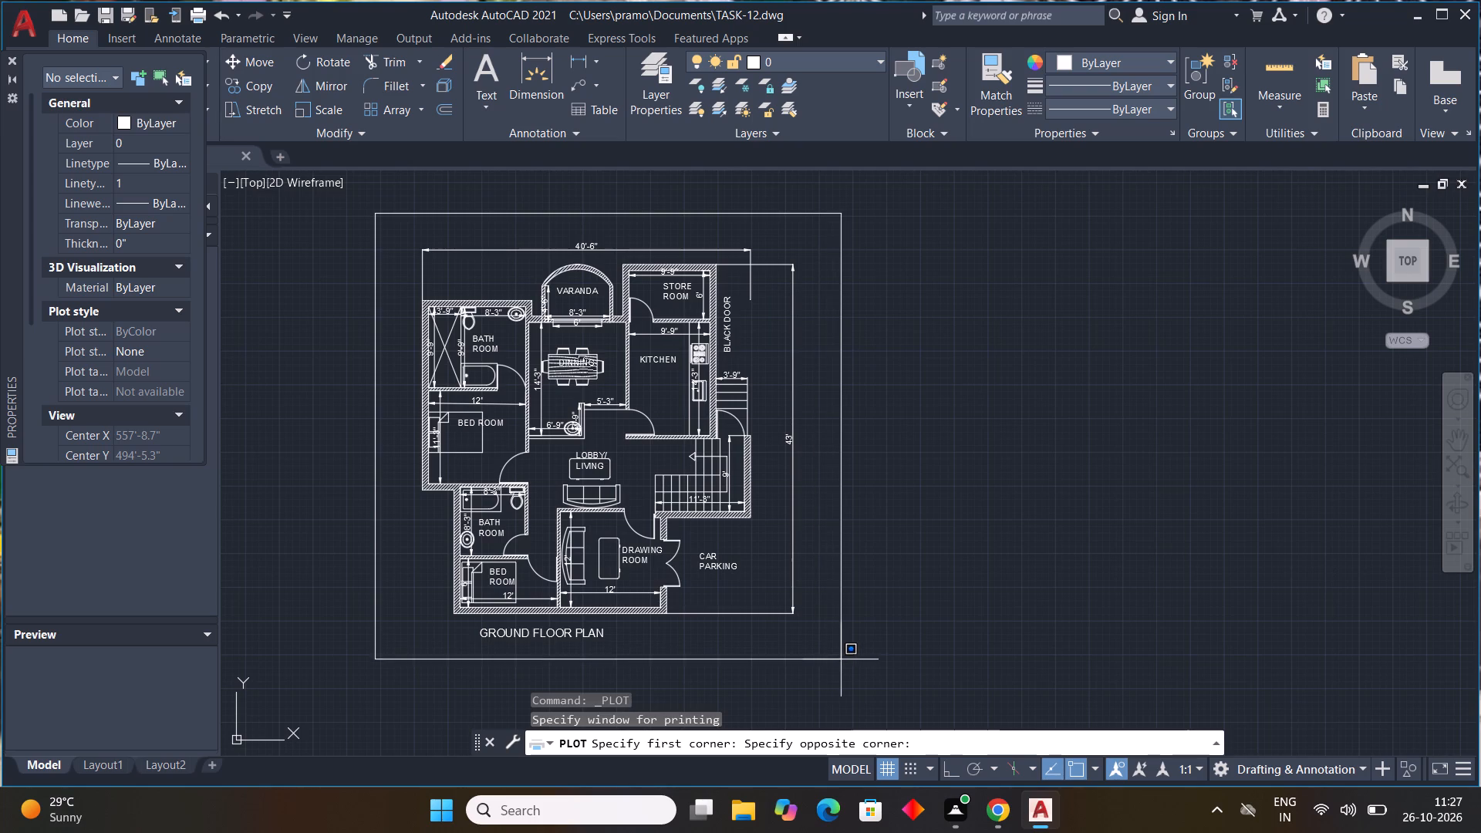
{"action": "left_click", "coordinate": [842, 662]}
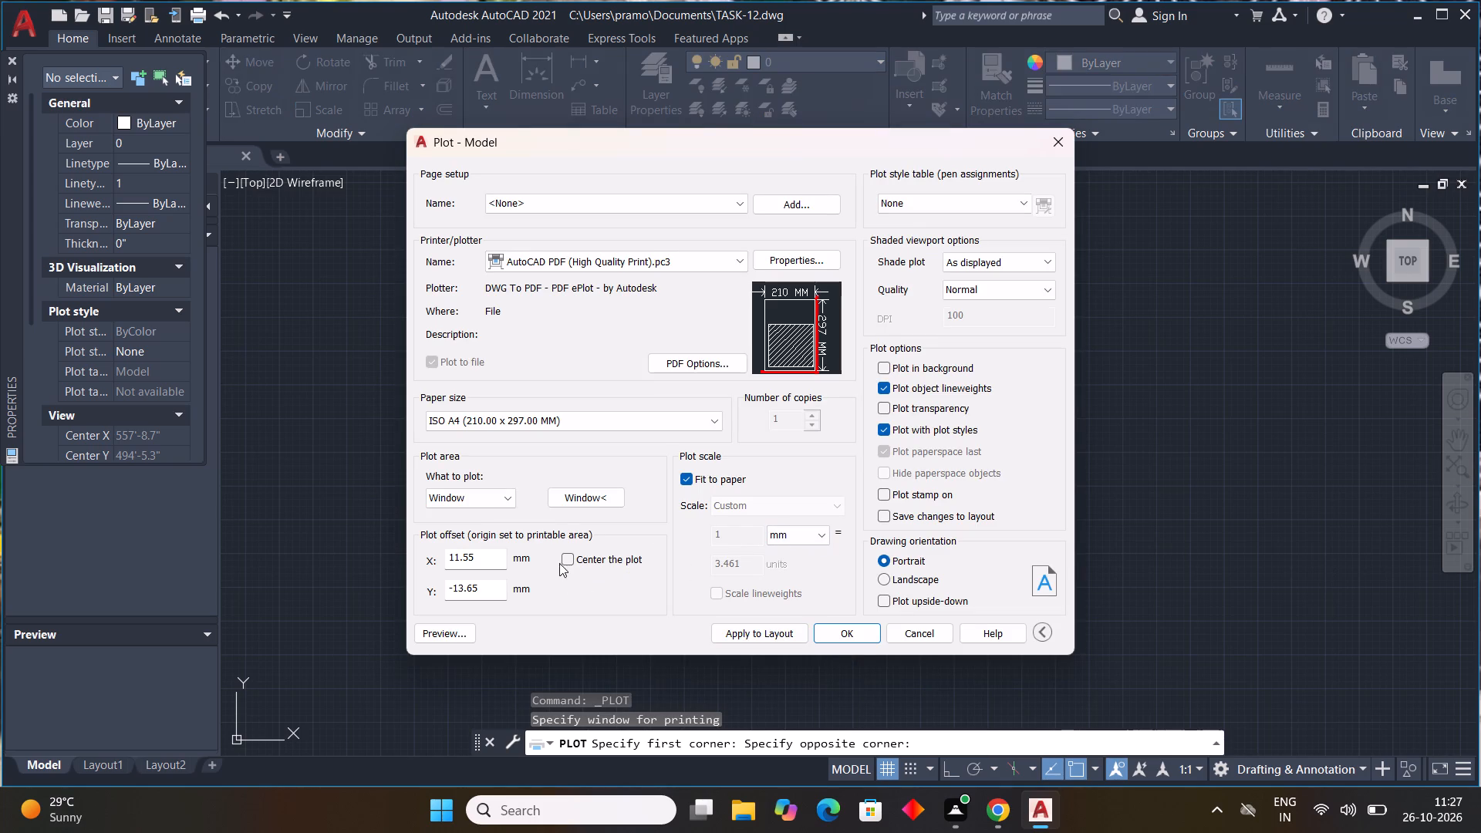
Center the plot on the paper, set the plot scale units to inches and apply the settings to the layout.
{"action": "left_click", "coordinate": [565, 562]}
{"action": "left_click", "coordinate": [783, 540]}
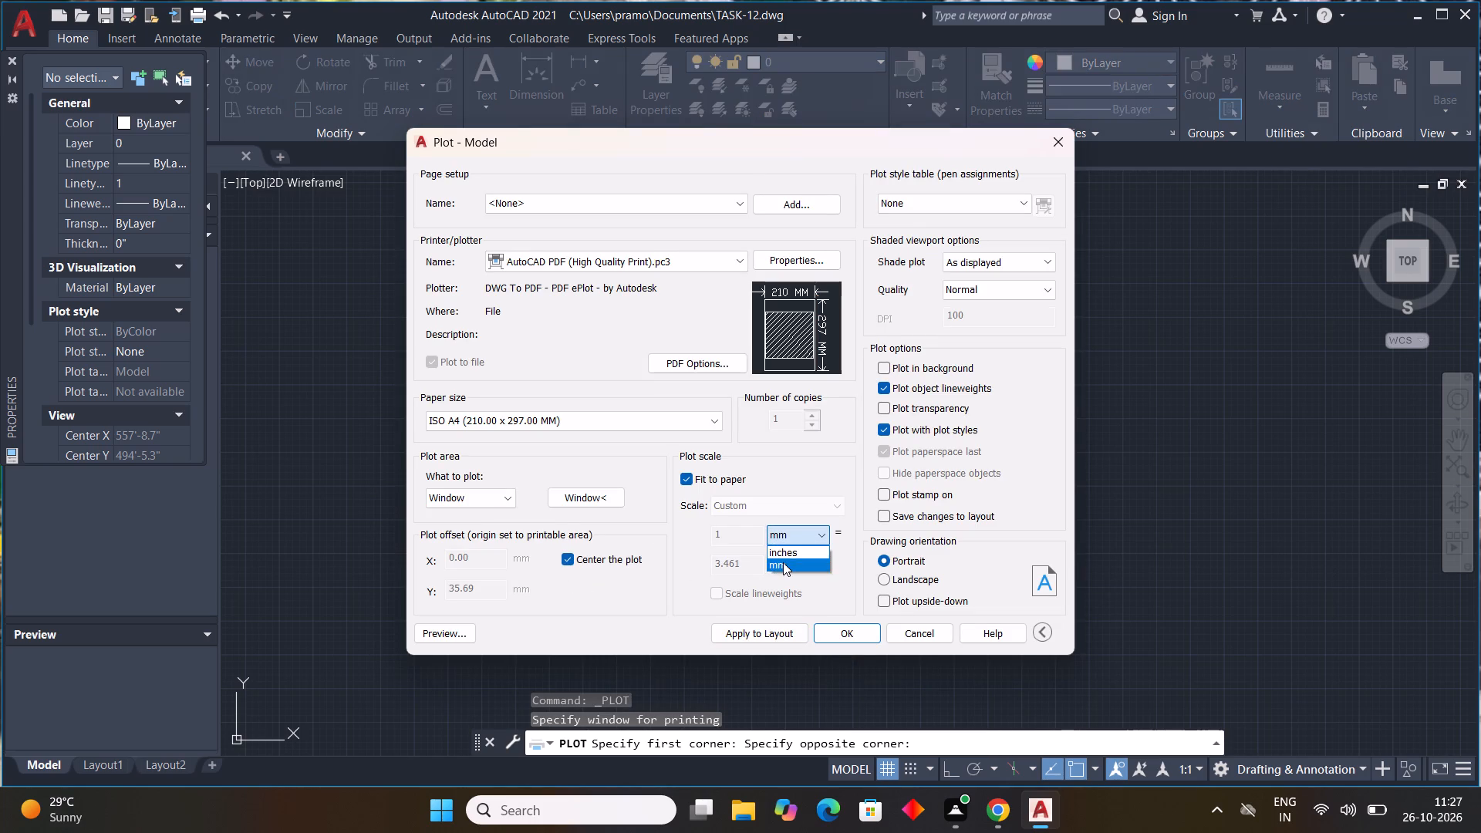
{"action": "left_click", "coordinate": [788, 550]}
{"action": "left_click", "coordinate": [778, 639]}
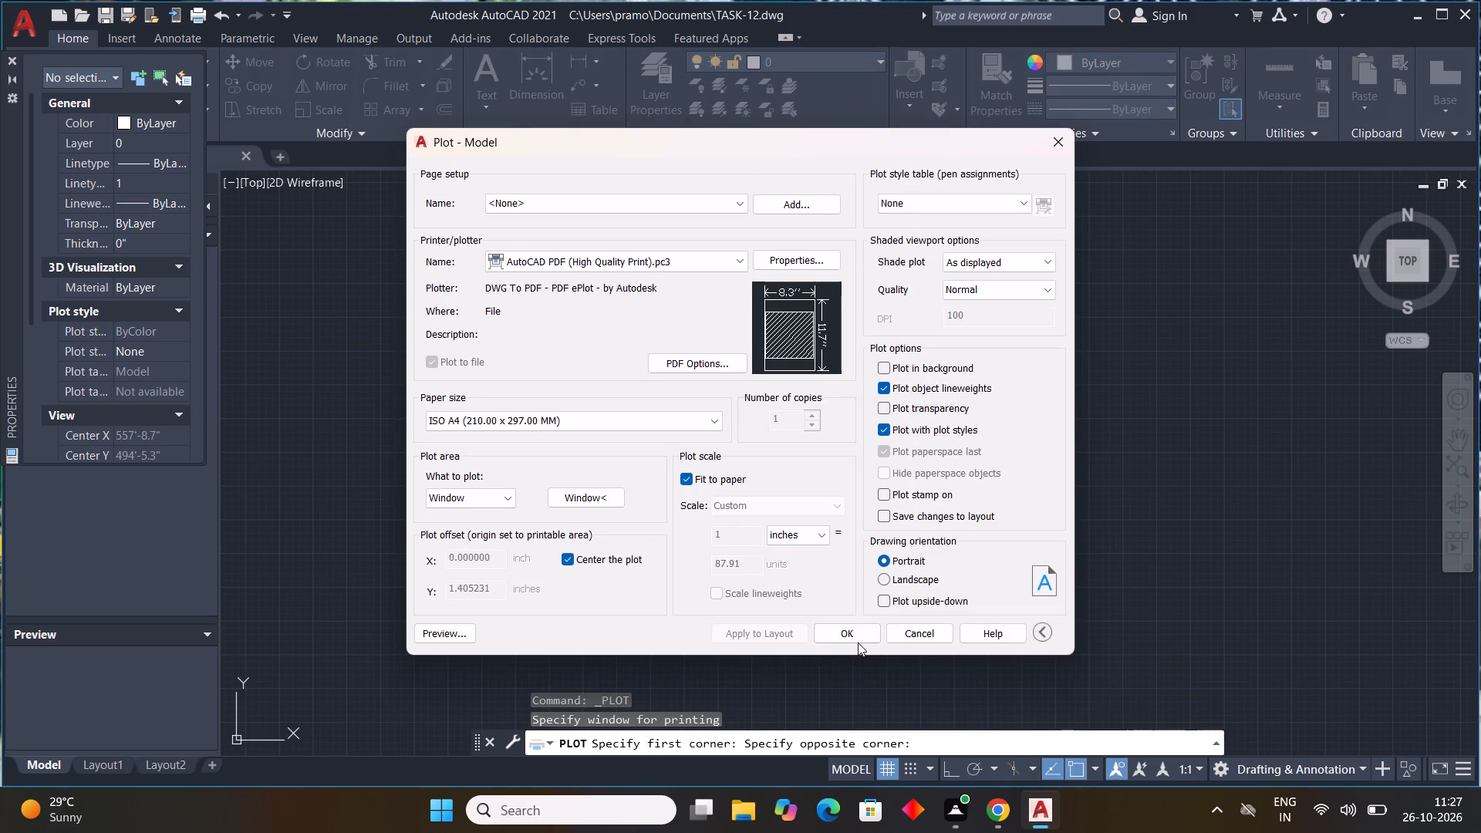
Plot the floor plan to PDF, saving it as TASK-12-Model.pdf in the Documents folder.
{"action": "left_click", "coordinate": [858, 642]}
{"action": "left_click", "coordinate": [998, 578]}
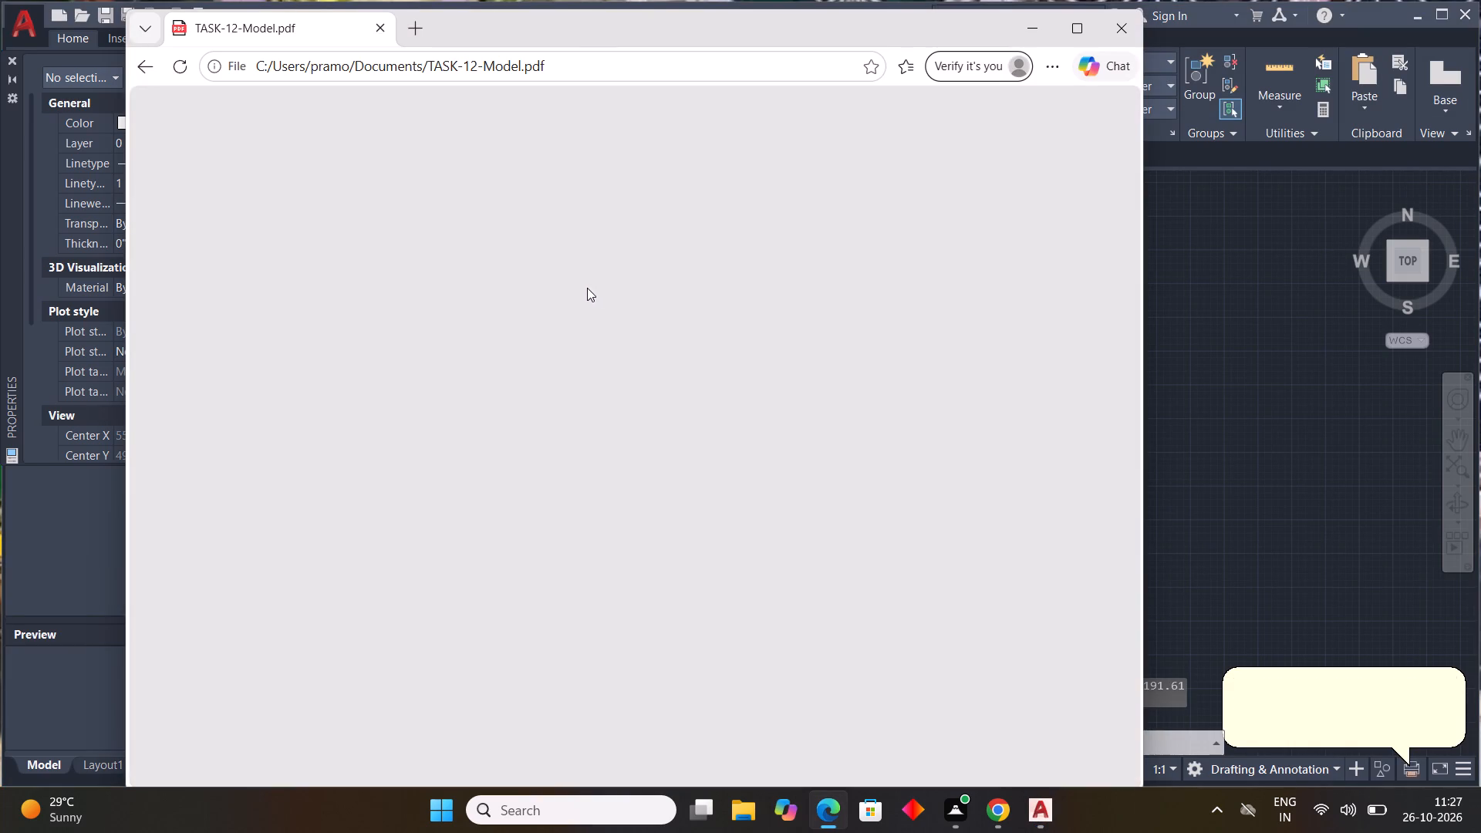
Review the plotted PDF of the floor plan, and minimize the PDF viewer and the AutoCAD window.
{"action": "scroll", "coordinate": [577, 298], "scroll_direction": "down", "scroll_amount": 4}
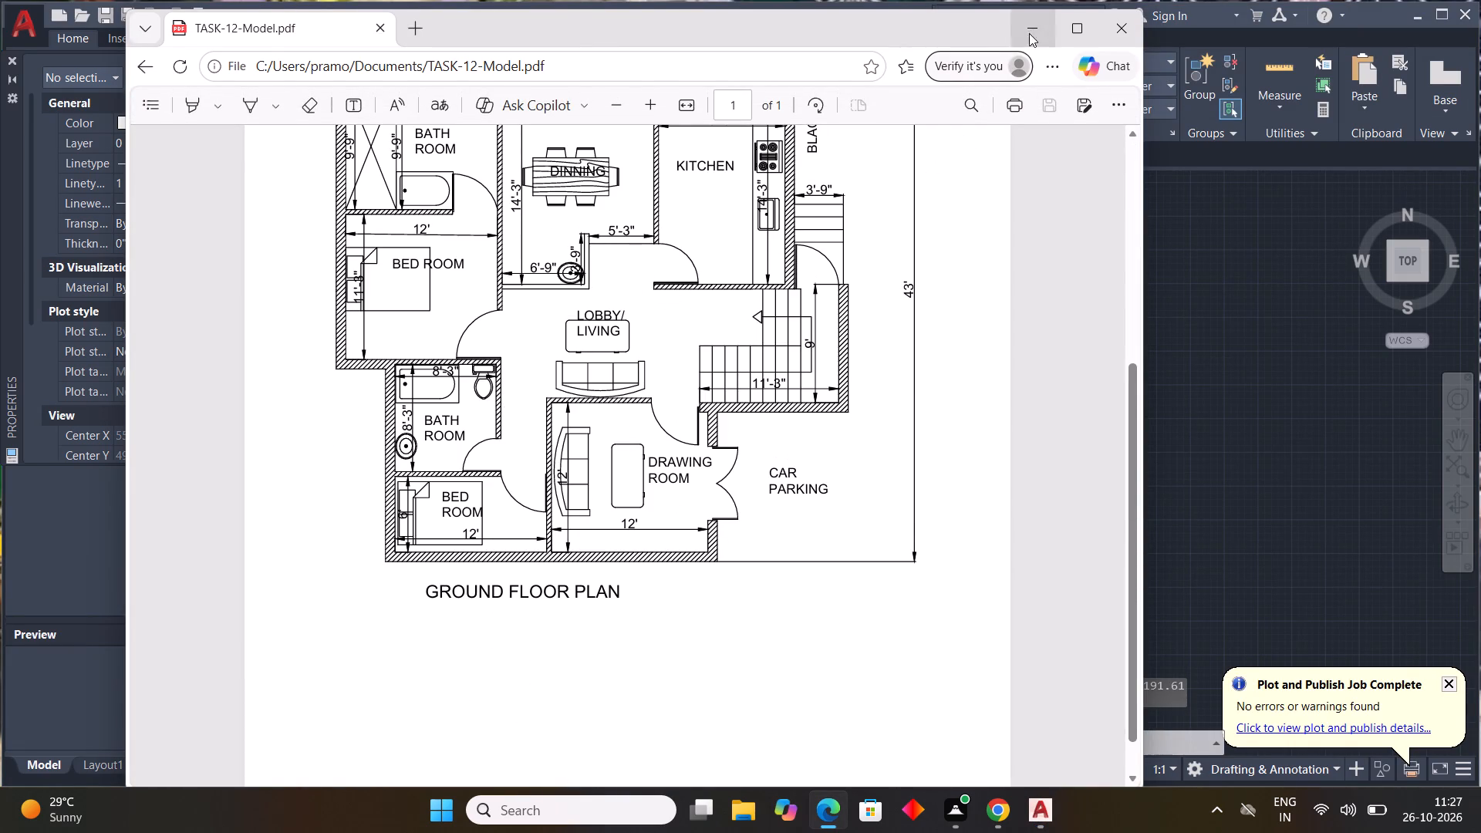
{"action": "left_click", "coordinate": [1029, 26]}
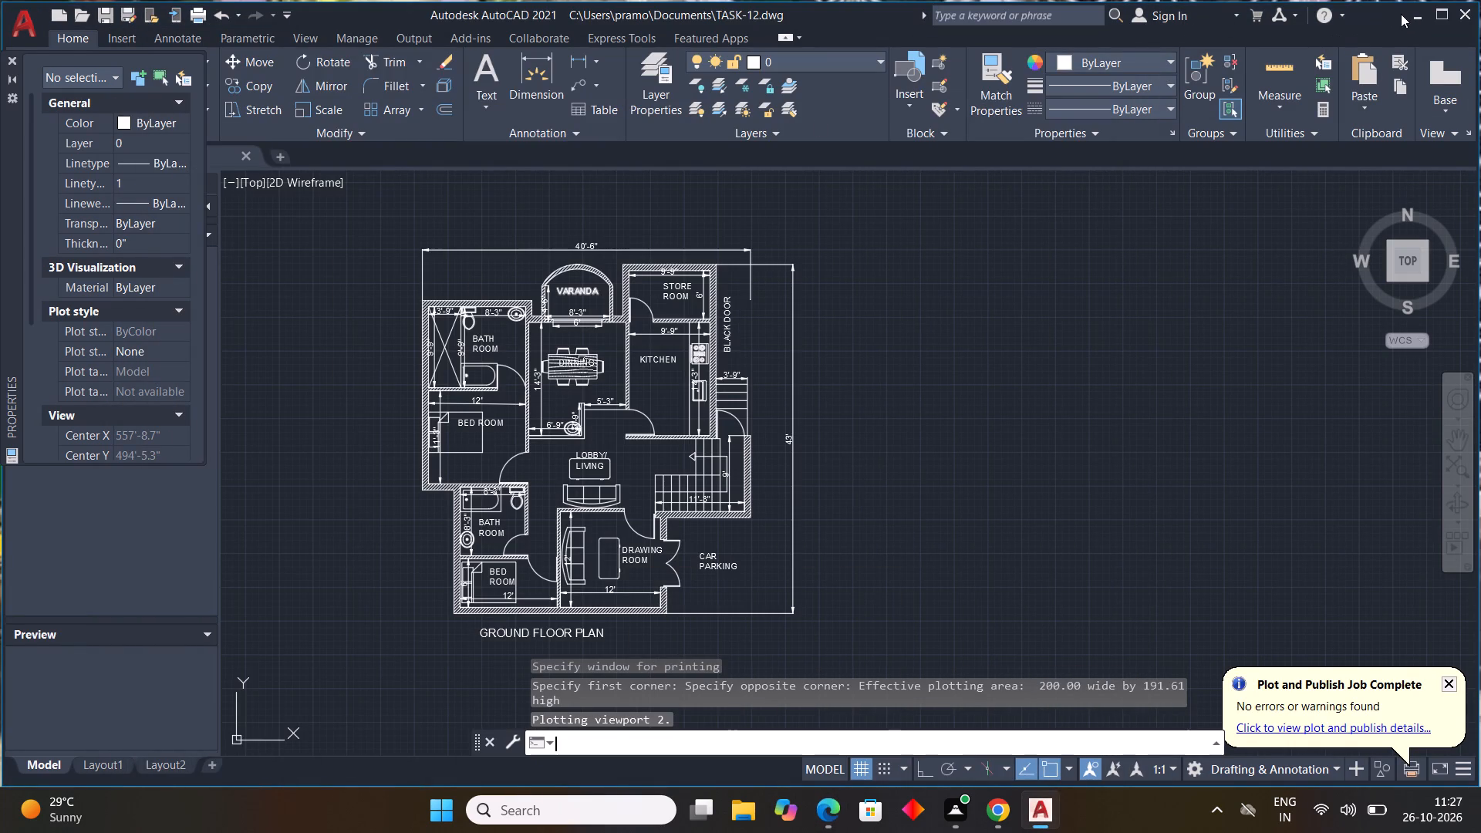
{"action": "left_click", "coordinate": [1414, 14]}
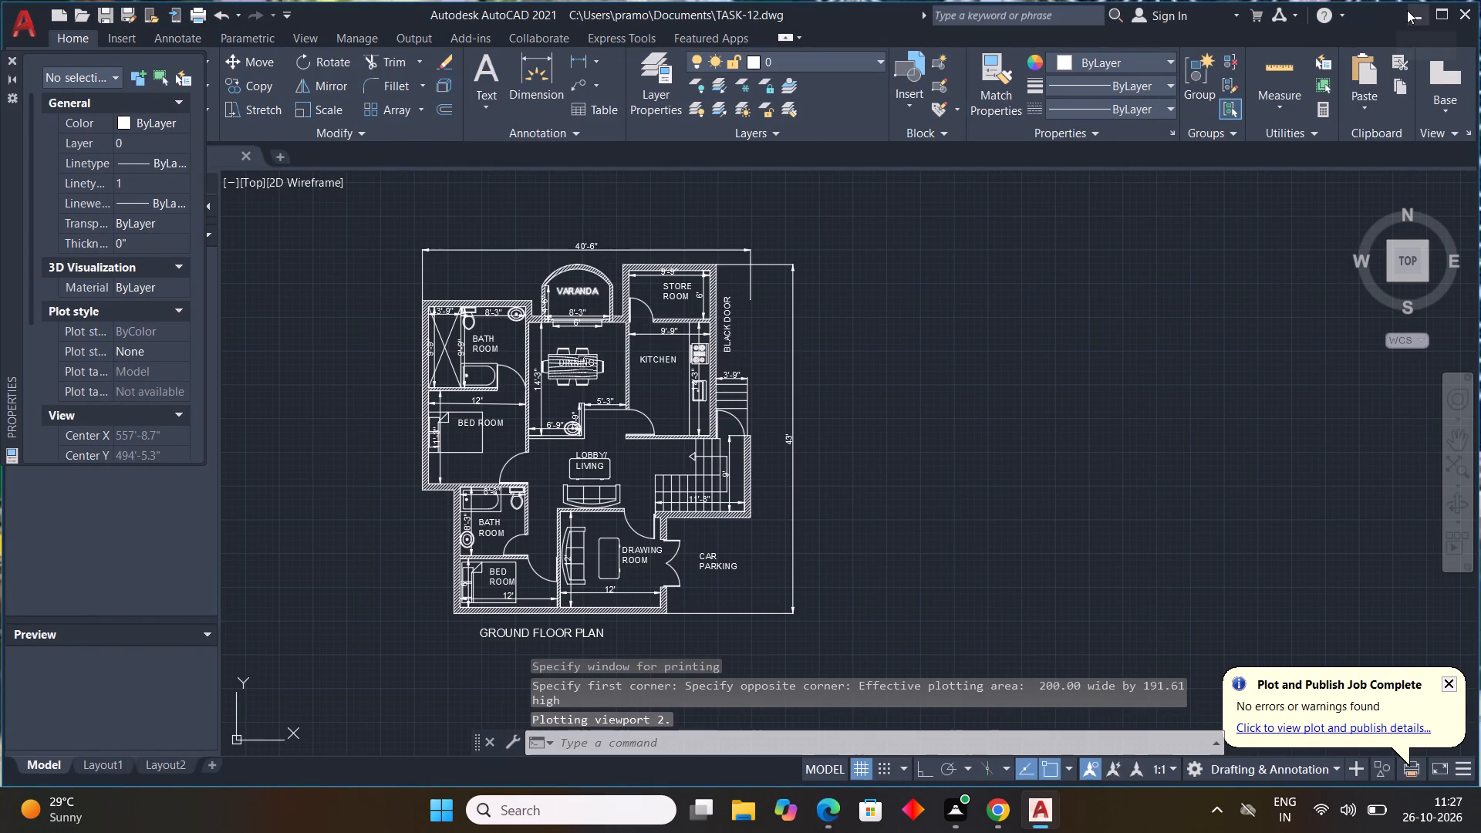